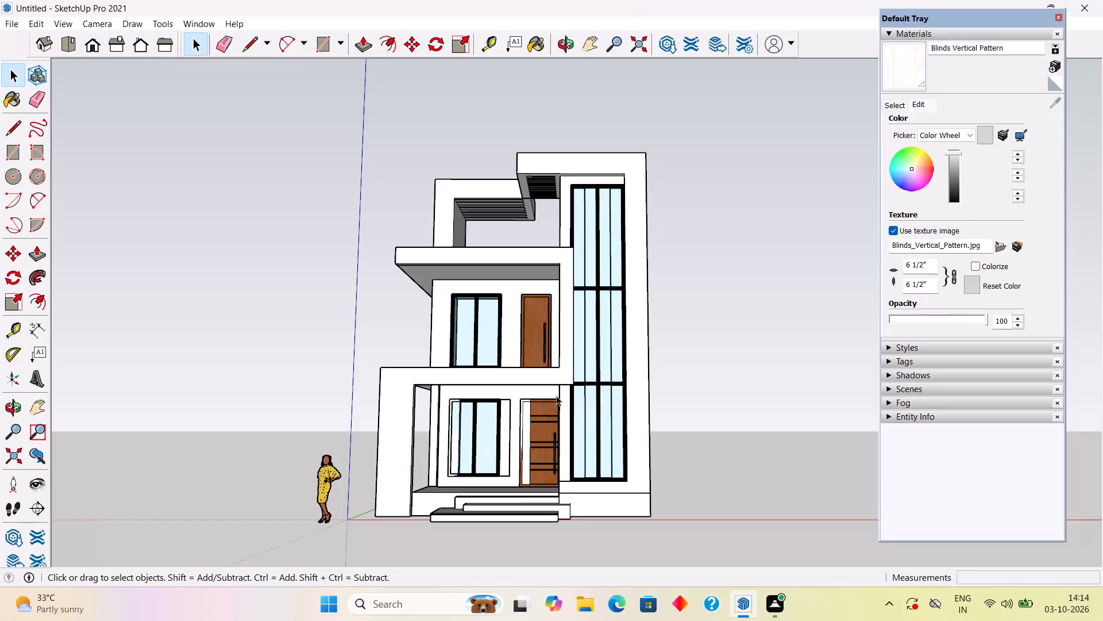
Examine the house front from several angles, focusing on the ground-floor window and door in the porch wall.
scroll(541, 447, up, 3)
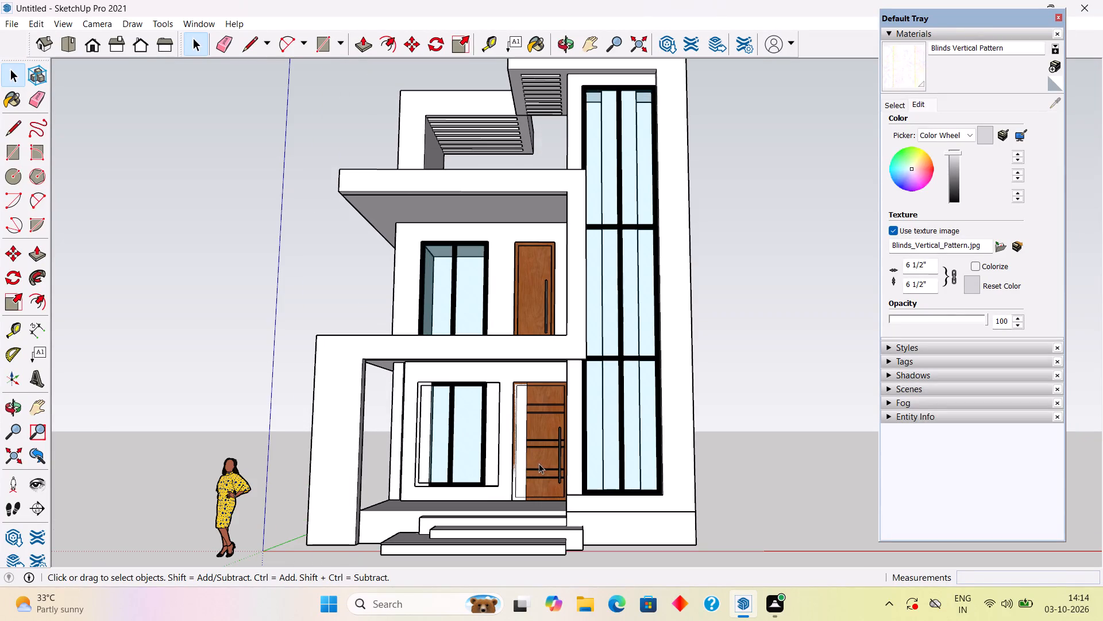
middle_drag(453, 474, 763, 445)
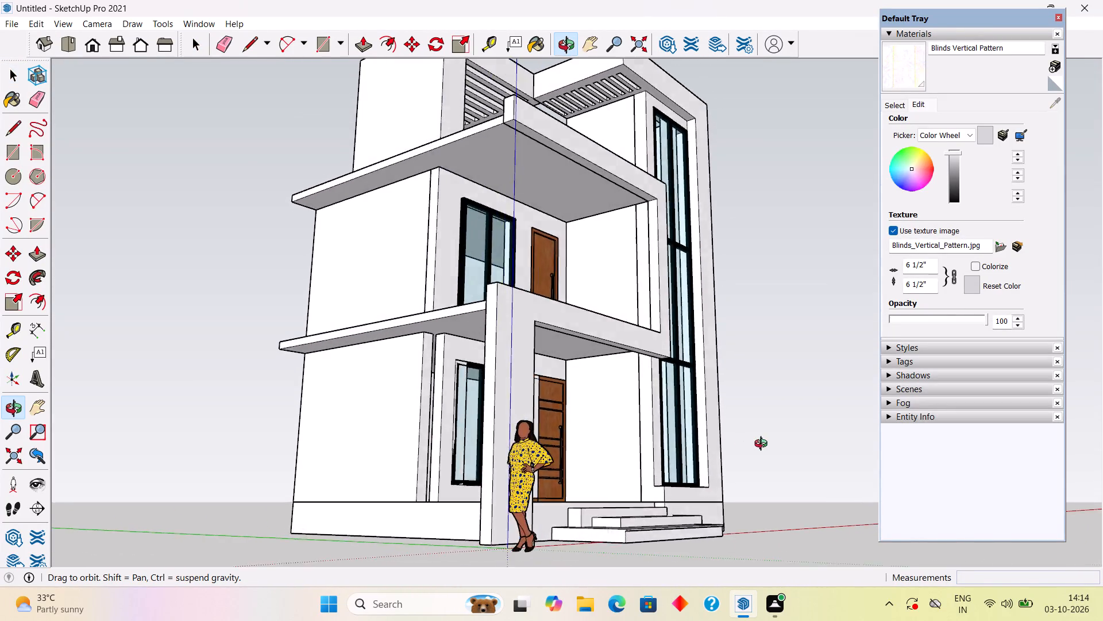
middle_drag(763, 445, 1102, 457)
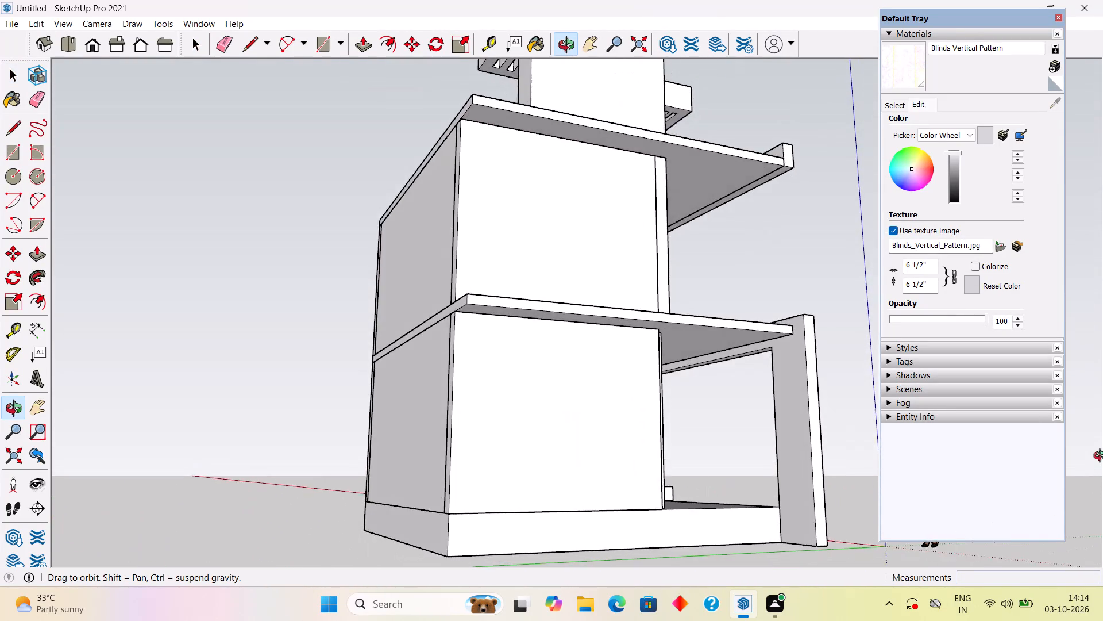
middle_drag(1102, 457, 473, 518)
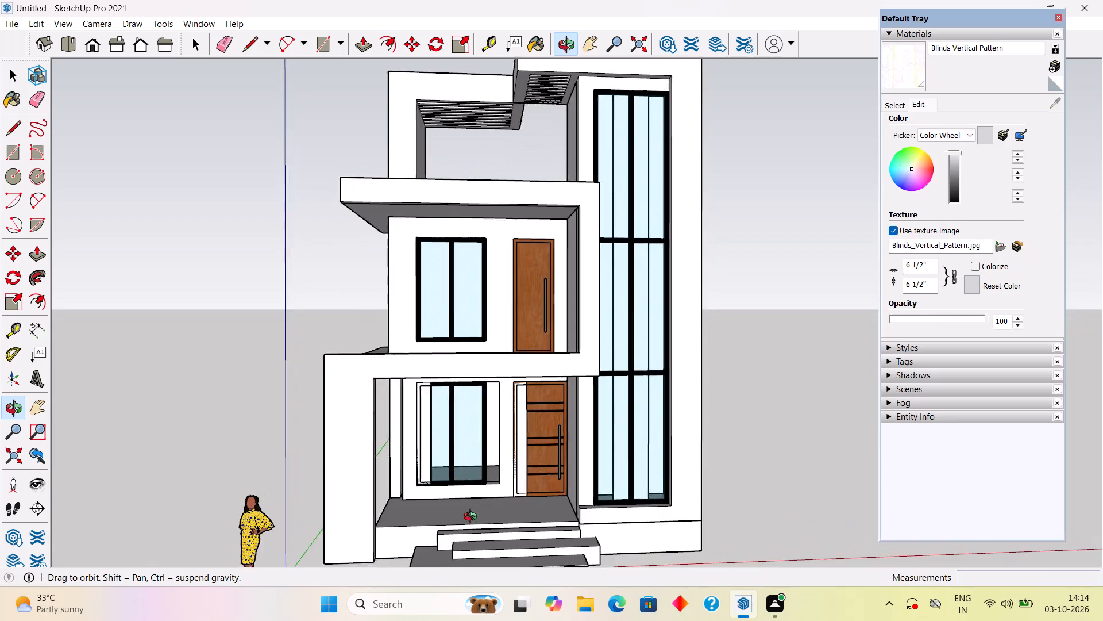
middle_drag(473, 518, 487, 481)
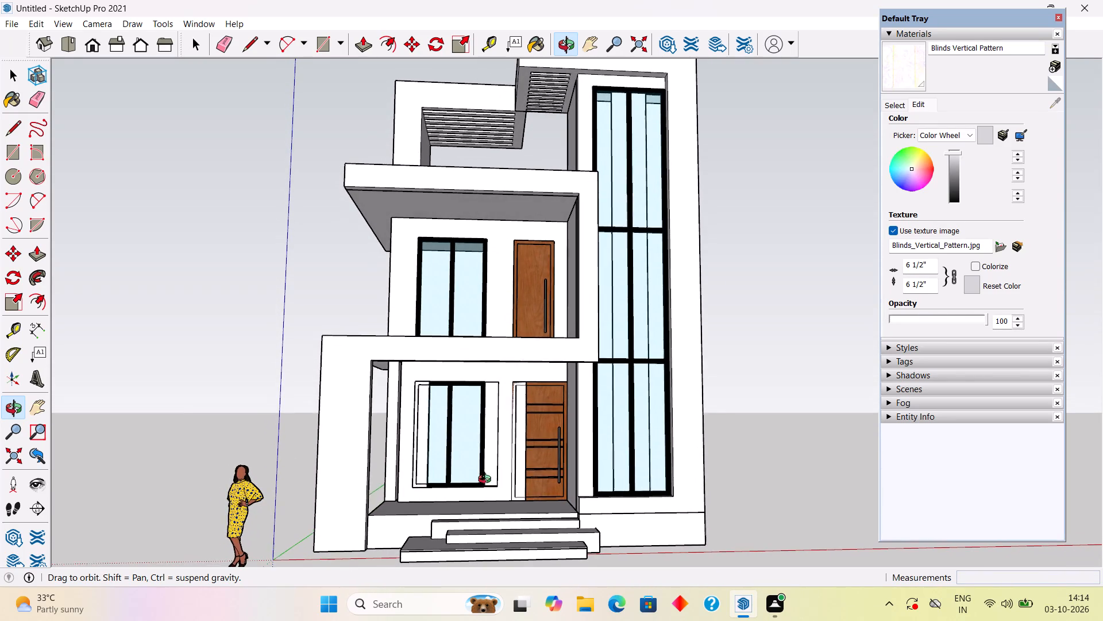
middle_drag(487, 481, 487, 480)
scroll(546, 426, up, 5)
Undo the recent edits back past the work on the isolated tall window, to the open upper-floor slatted frame group.
key(ctrl+z)
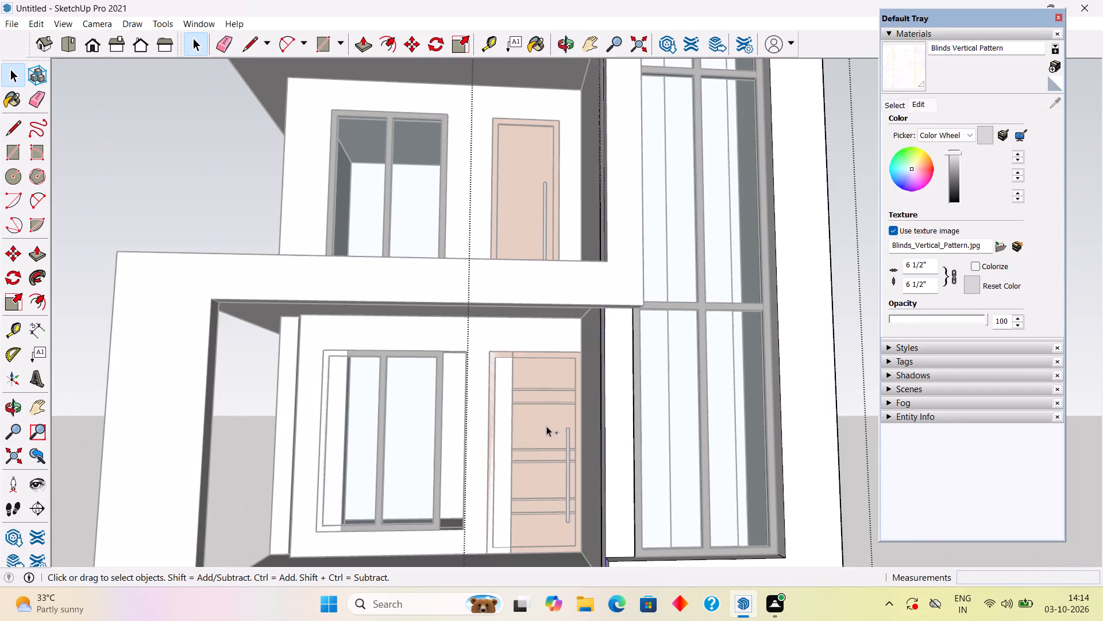
key(ctrl+z)
key(ctrl+z)
key(ctrl+z)
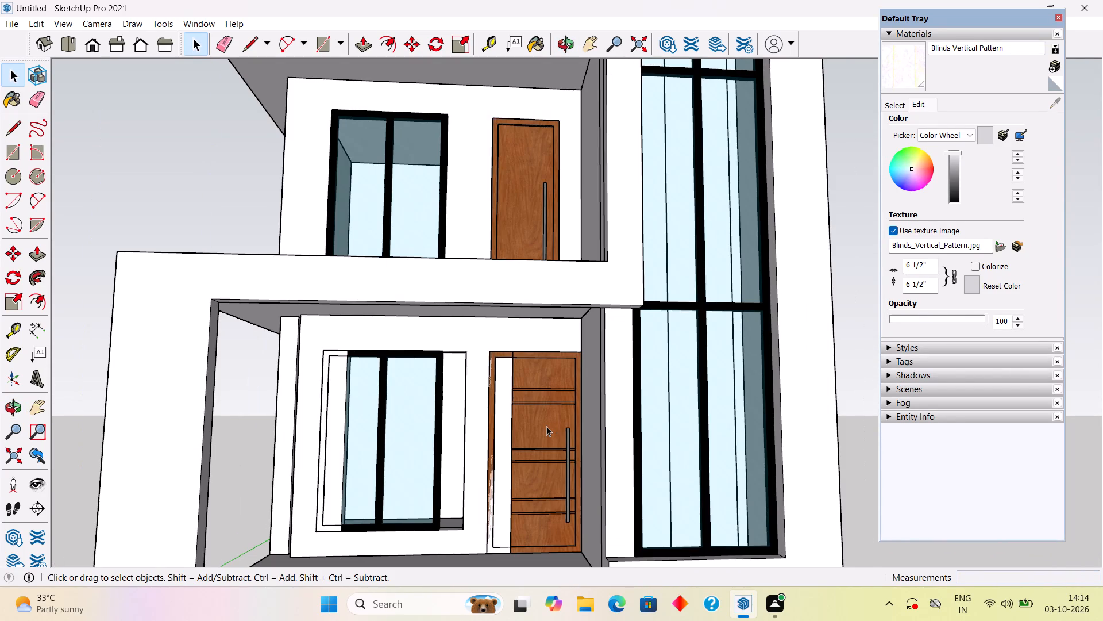
key(ctrl+z)
key(ctrl+z)
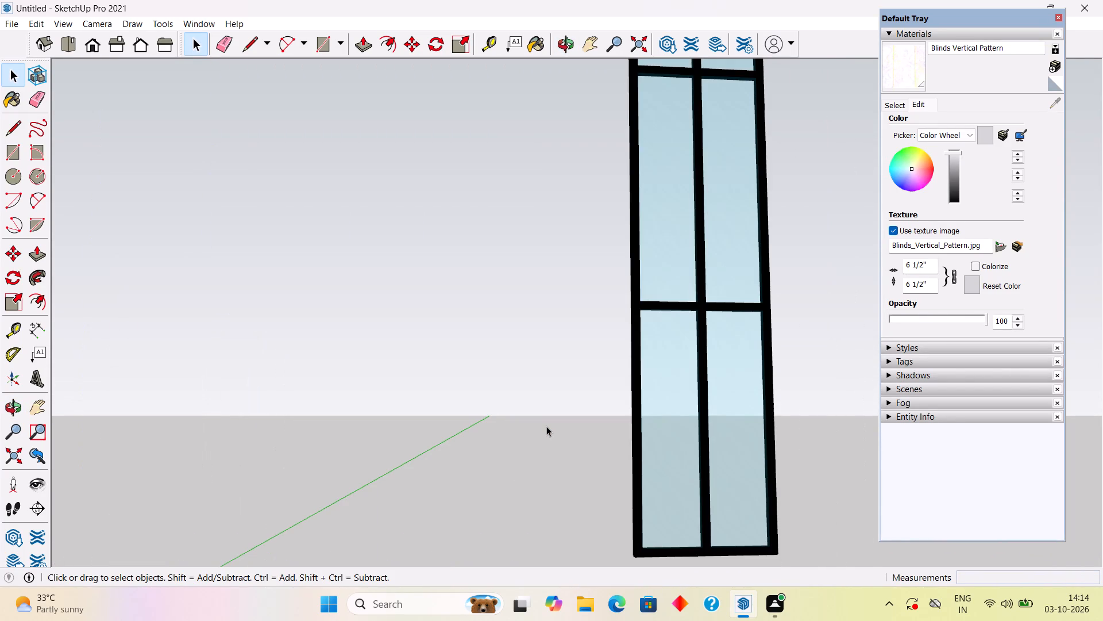
key(ctrl+z)
scroll(545, 435, down, 11)
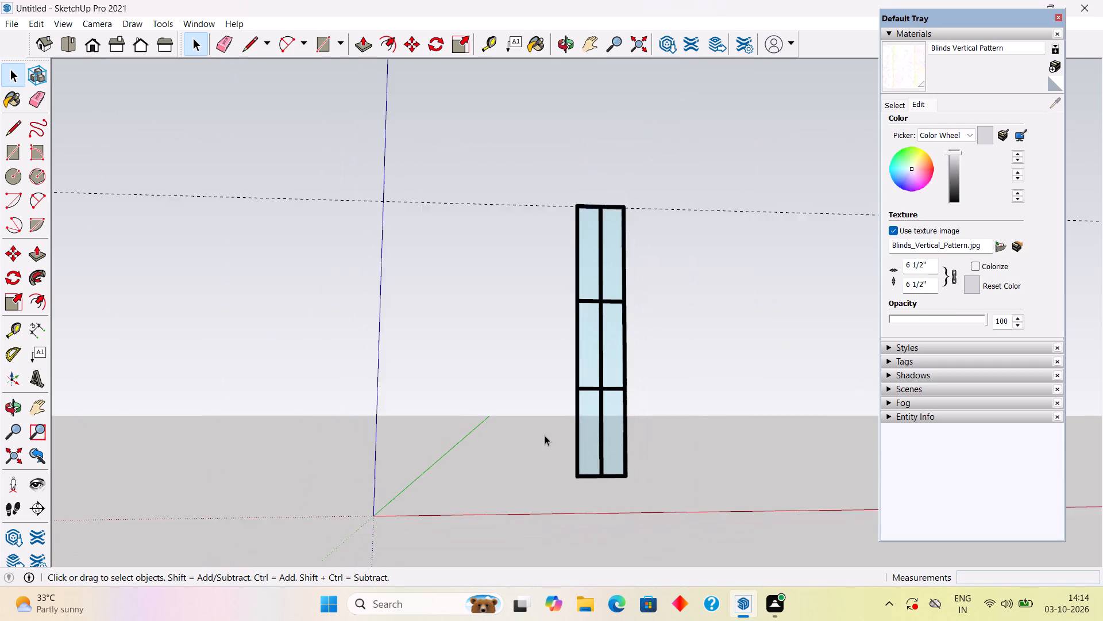
scroll(545, 435, down, 1)
key(ctrl+z)
key(ctrl+z)
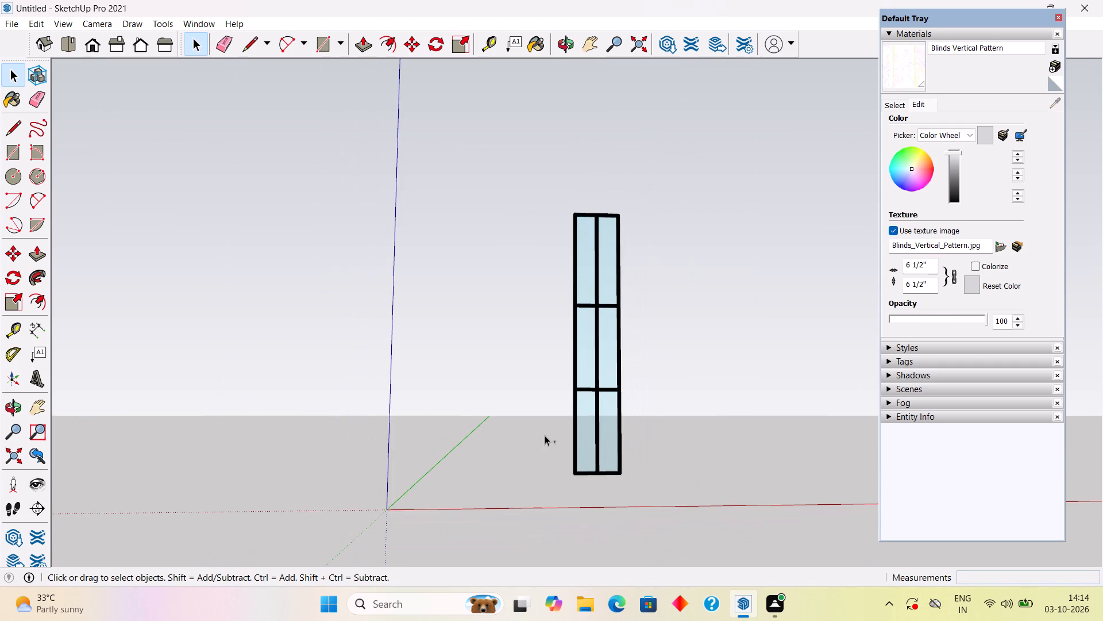
key(ctrl+z)
key(ctrl+z)
key(ctrl+z)
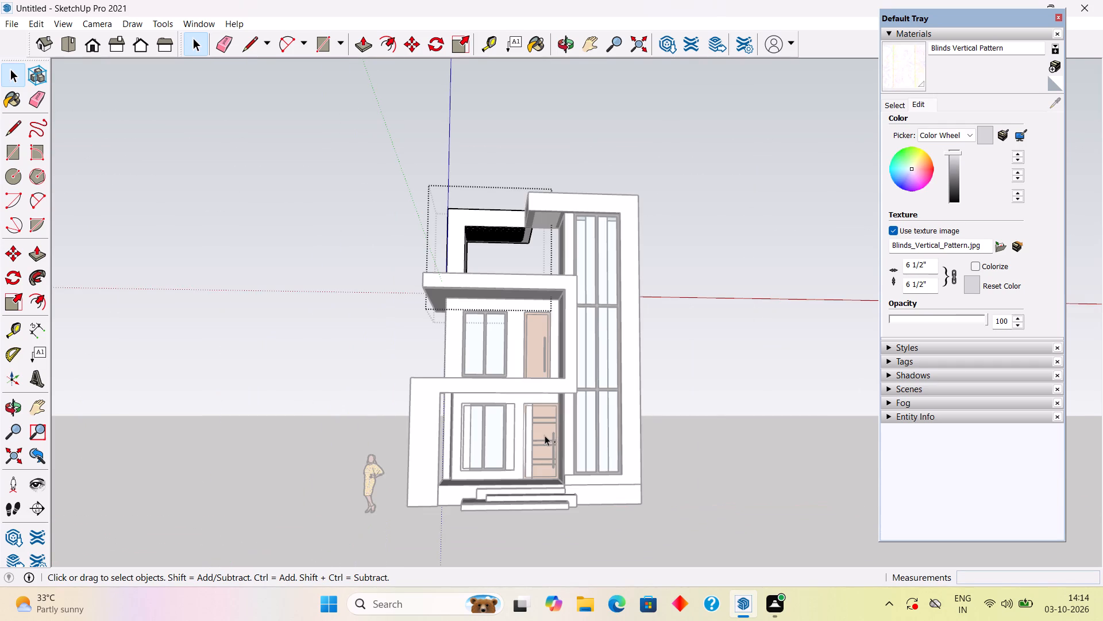
Undo further edits back to the isolated upper-floor slatted frame with its slat guide lines restored.
key(ctrl+z)
key(ctrl+z)
key(ctrl+z)
key(ctrl+z)
key(ctrl+z)
key(ctrl+z)
key(ctrl+z)
key(ctrl+z)
key(ctrl+z)
key(ctrl+z)
key(ctrl+z)
key(ctrl+z)
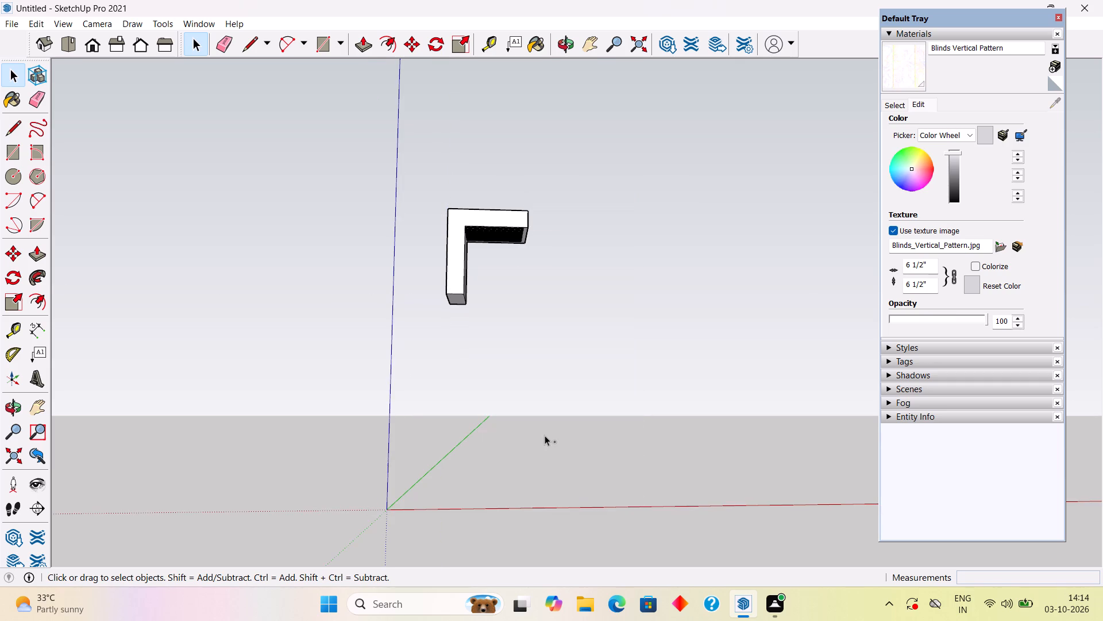
key(ctrl+z)
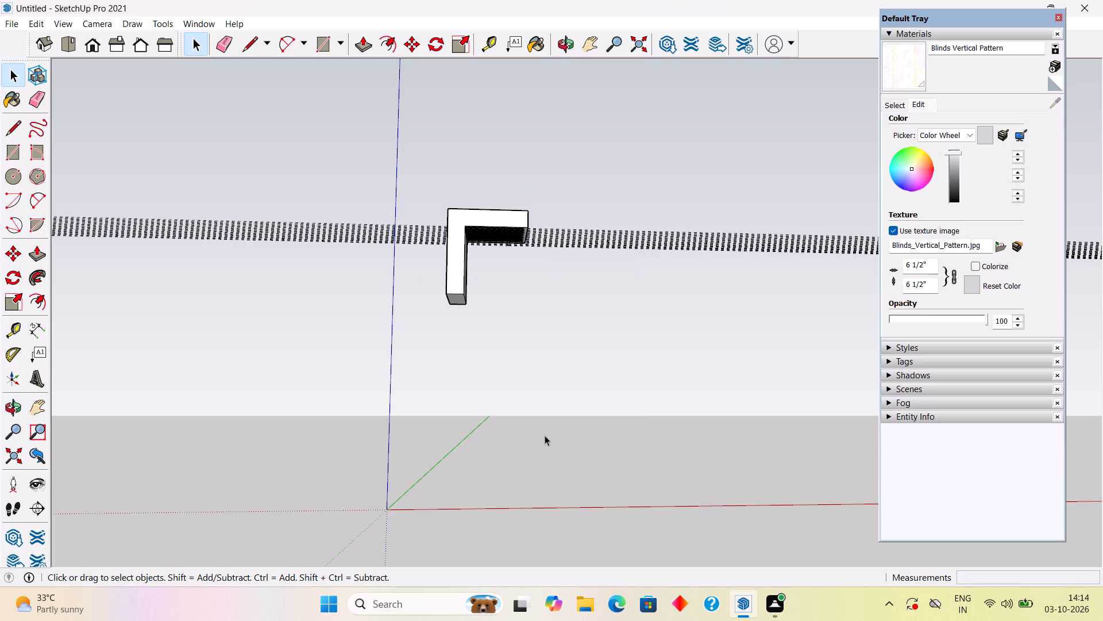
Delete all the guide lines around the slatted frame.
scroll(579, 290, up, 11)
middle_drag(554, 223, 540, 172)
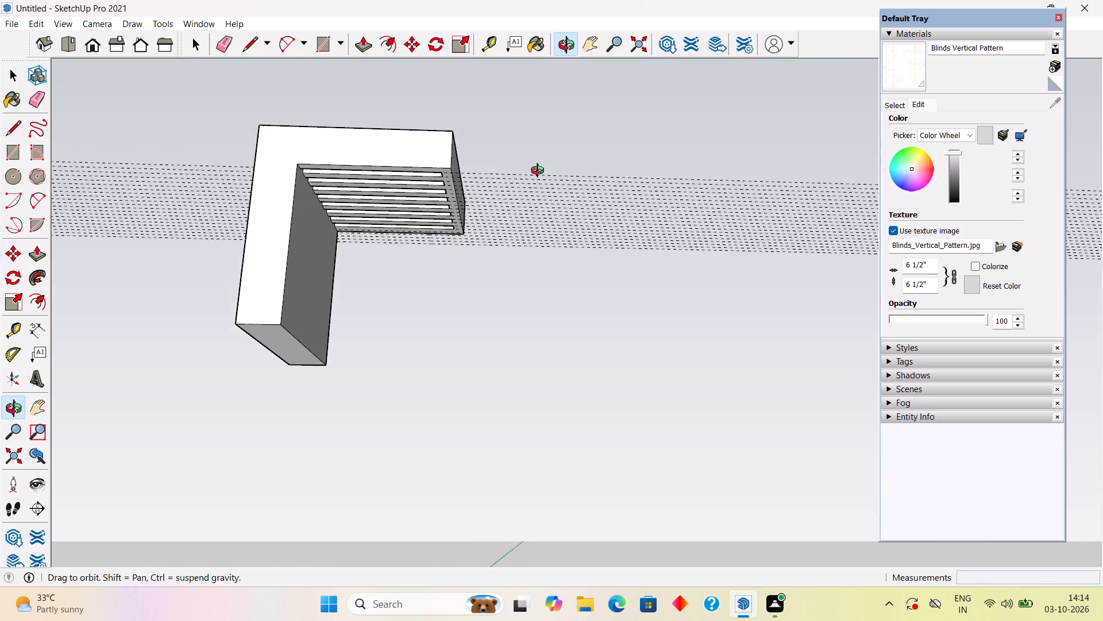
middle_drag(540, 172, 553, 286)
scroll(541, 241, down, 2)
scroll(564, 344, down, 9)
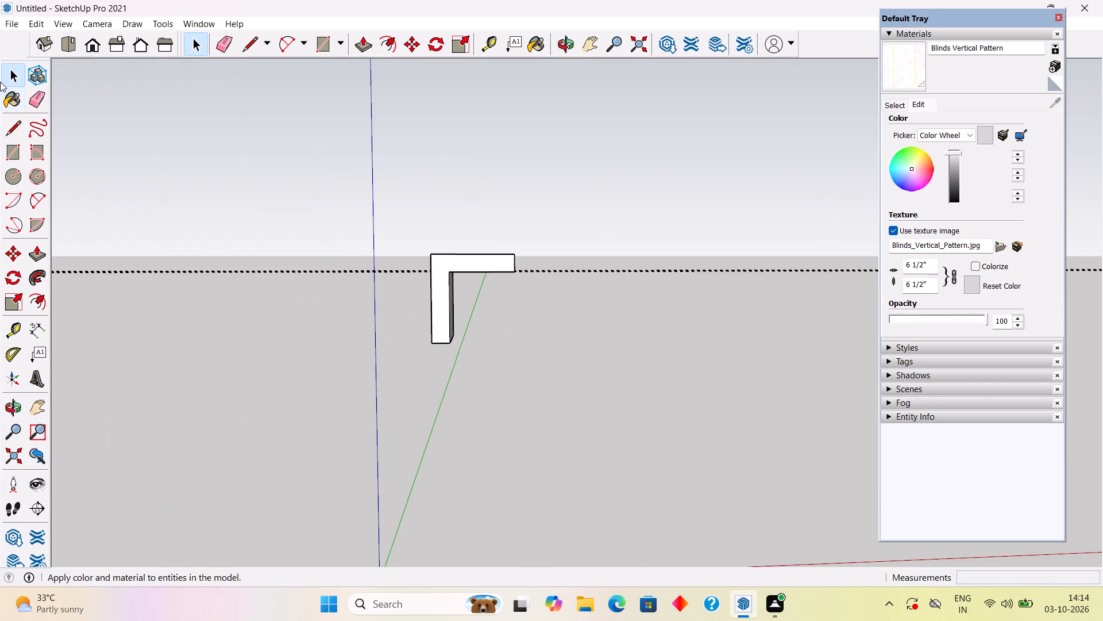
click(31, 21)
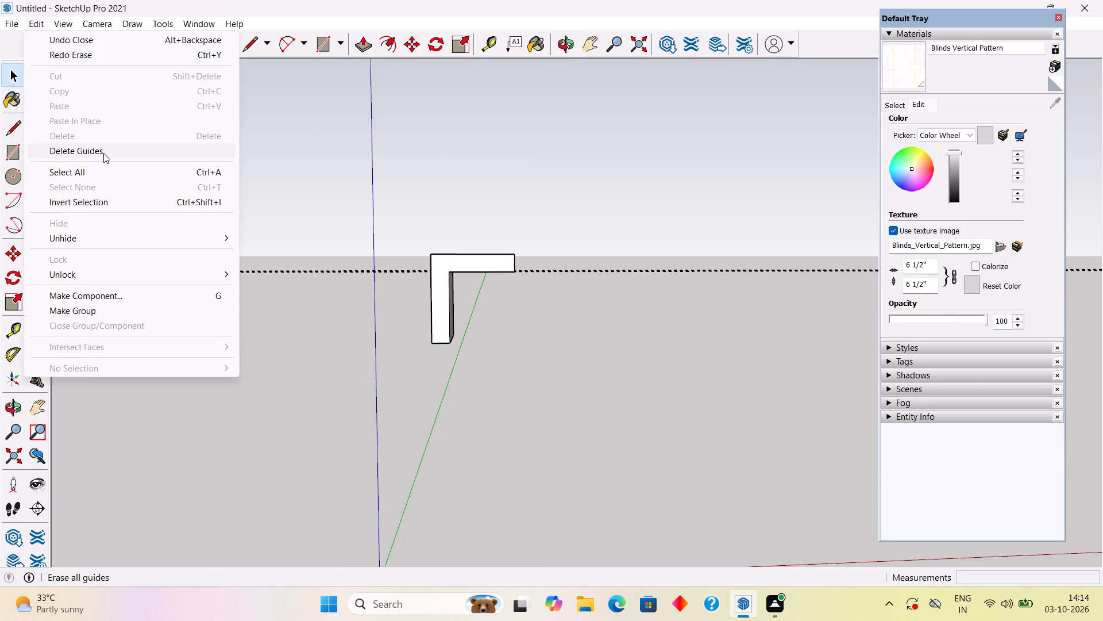
click(103, 153)
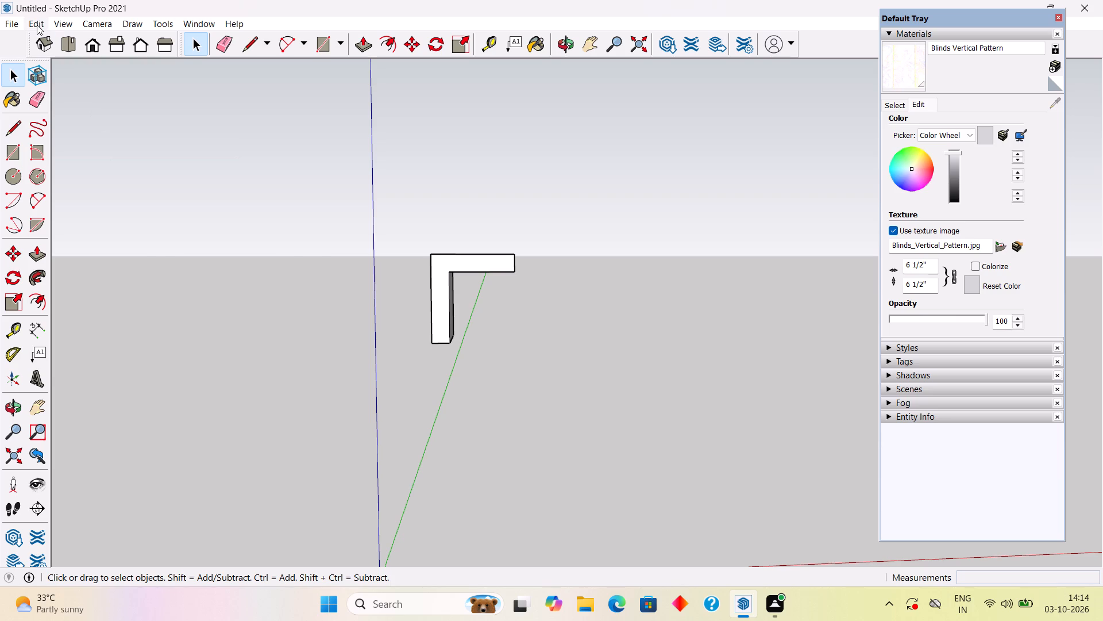
Unhide all hidden parts of the house model.
click(37, 25)
click(134, 244)
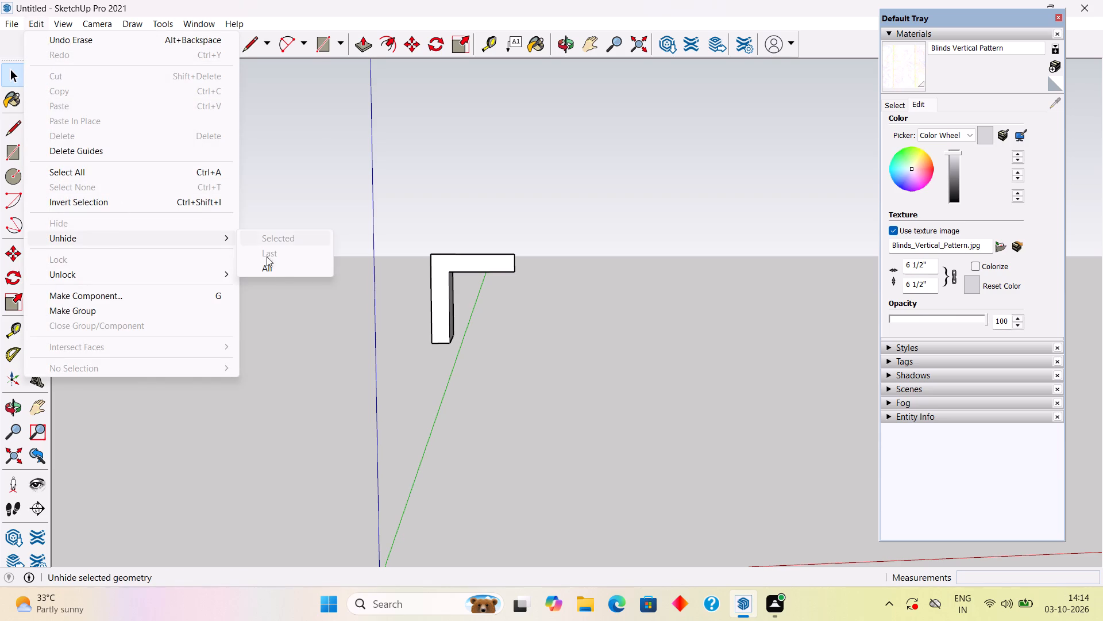
click(279, 271)
Open the ground-floor wall group and Push/Pull its front face inward 1" behind the window and door frames.
scroll(472, 367, down, 5)
scroll(487, 483, up, 6)
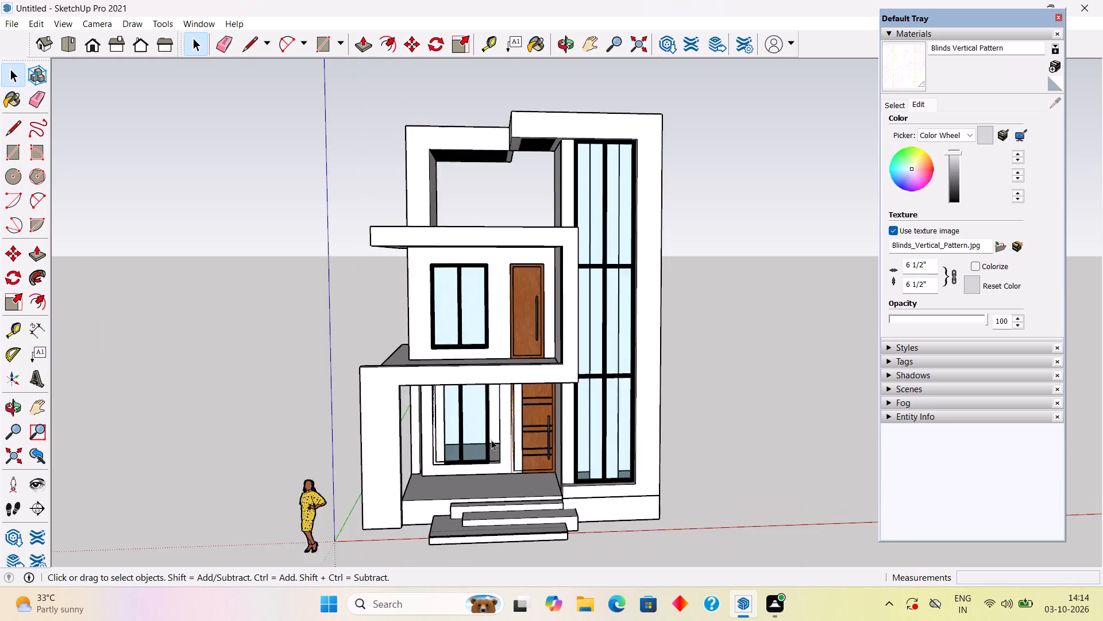
scroll(491, 440, up, 7)
click(483, 443)
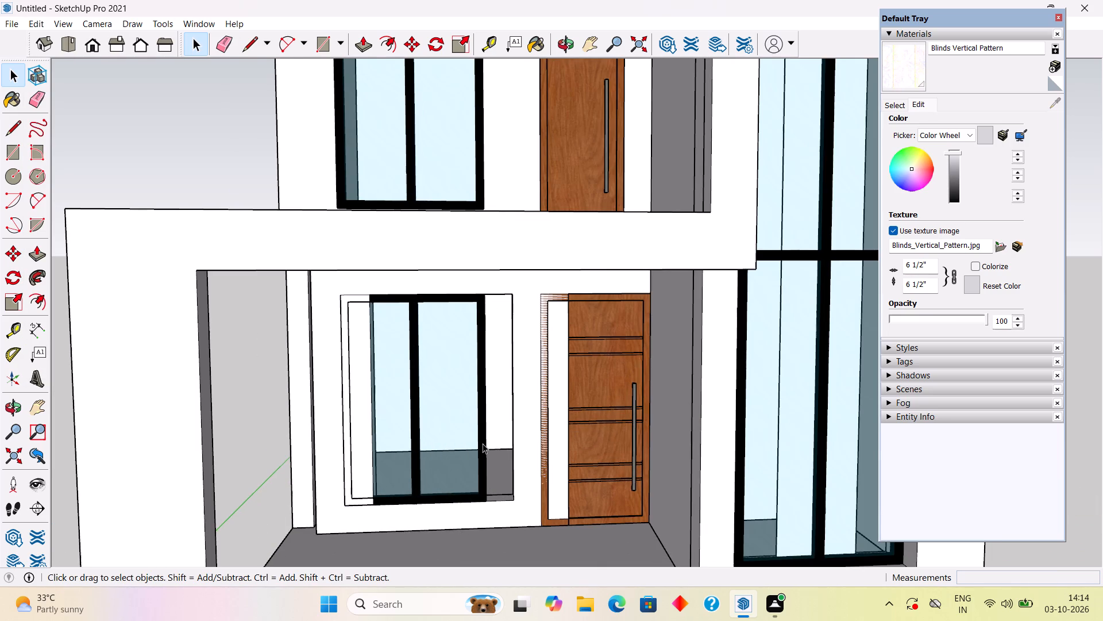
middle_drag(488, 419, 423, 401)
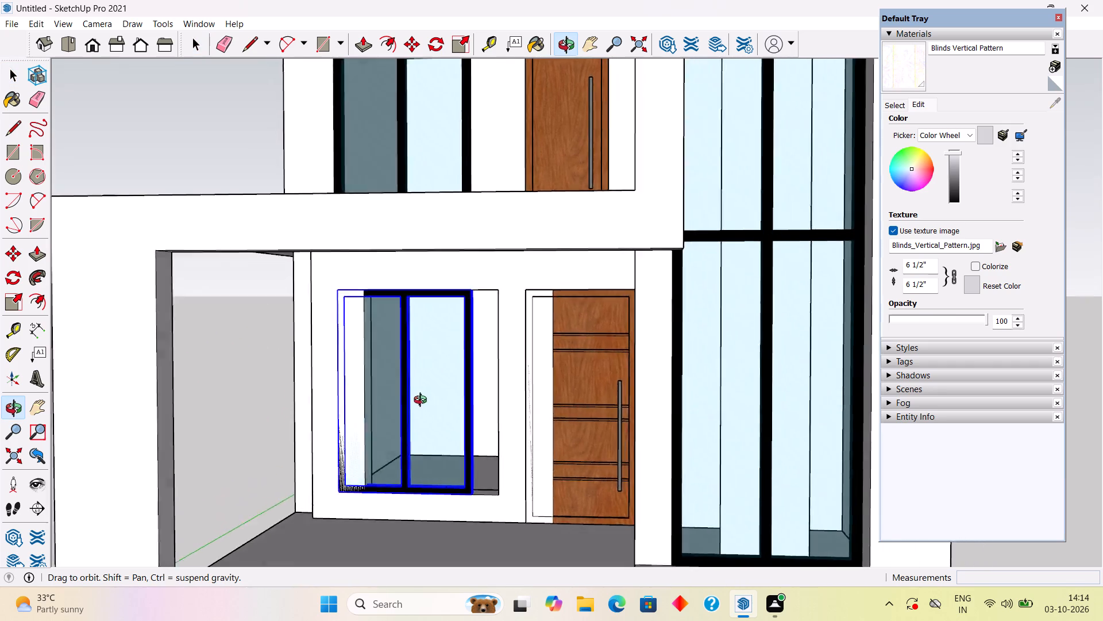
middle_drag(423, 401, 395, 400)
click(497, 397)
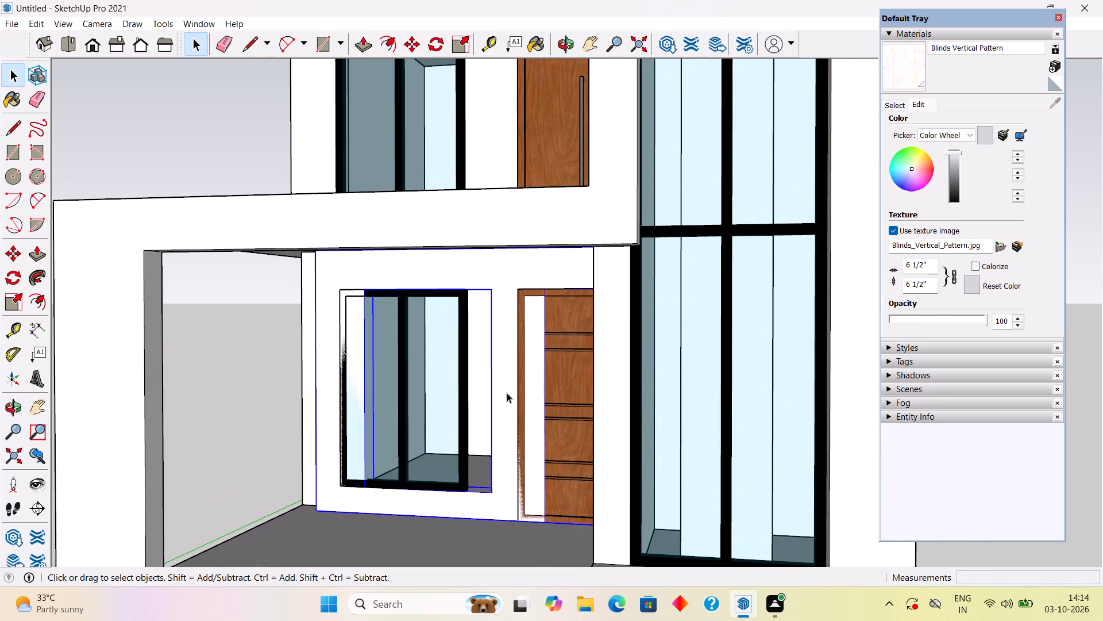
triple_click(507, 393)
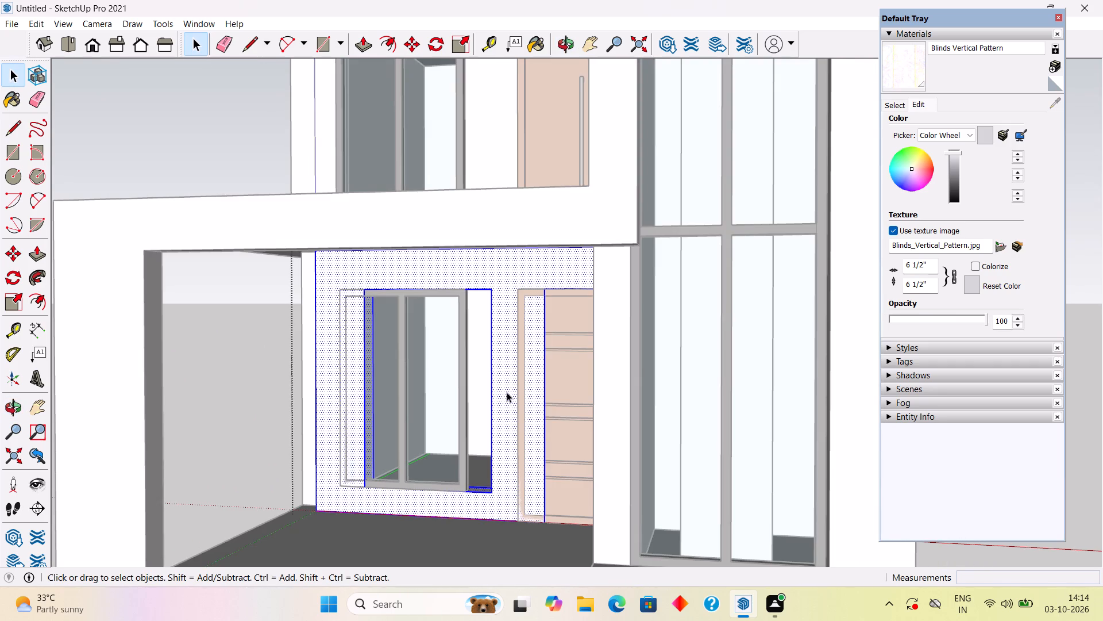
key(p)
click(507, 392)
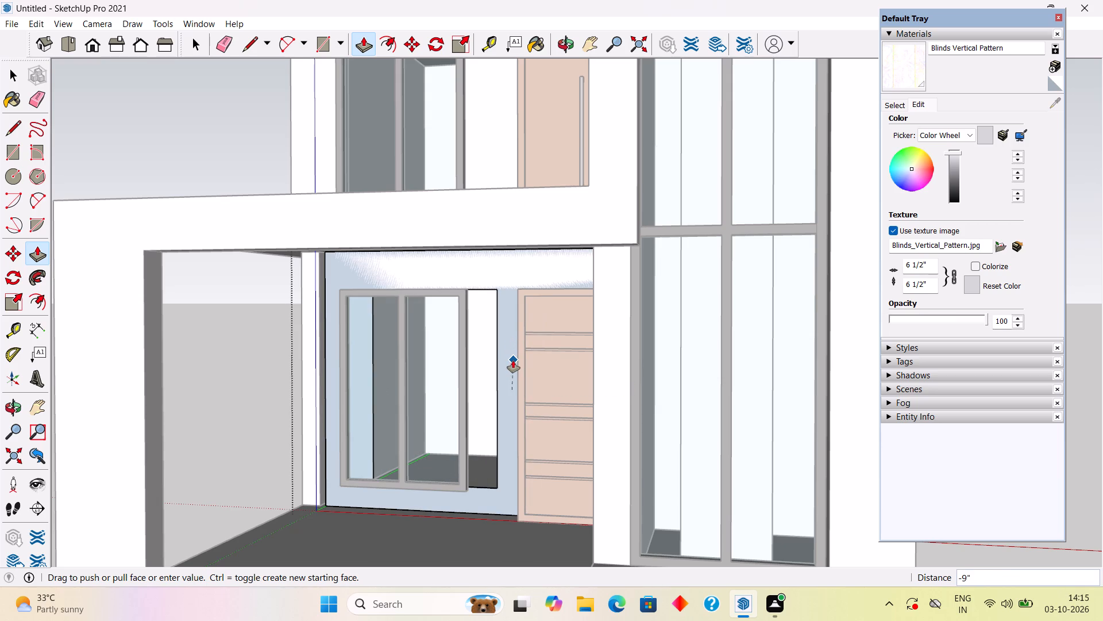
text(1")
key(Return)
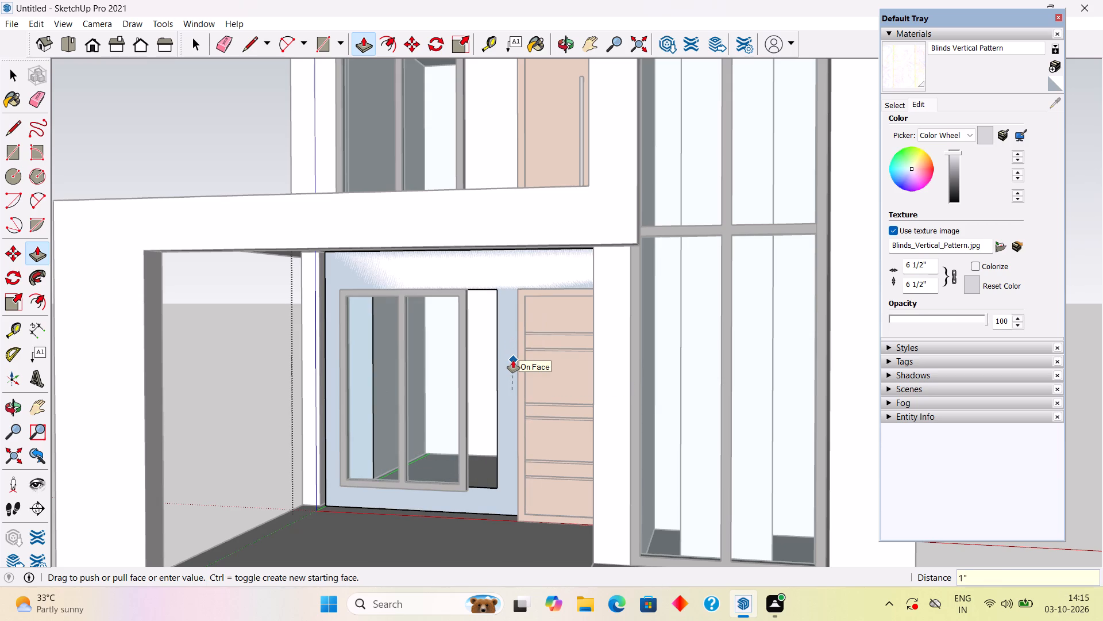
key(space)
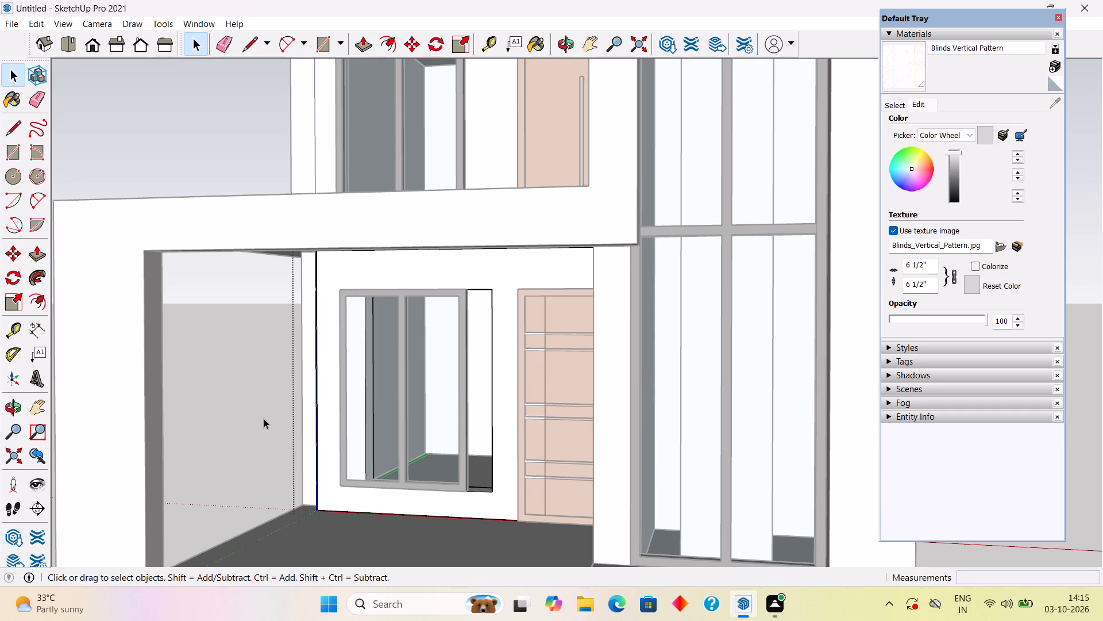
click(264, 417)
Examine the ground-floor front wall and both outer side walls of the house.
middle_drag(401, 442, 550, 460)
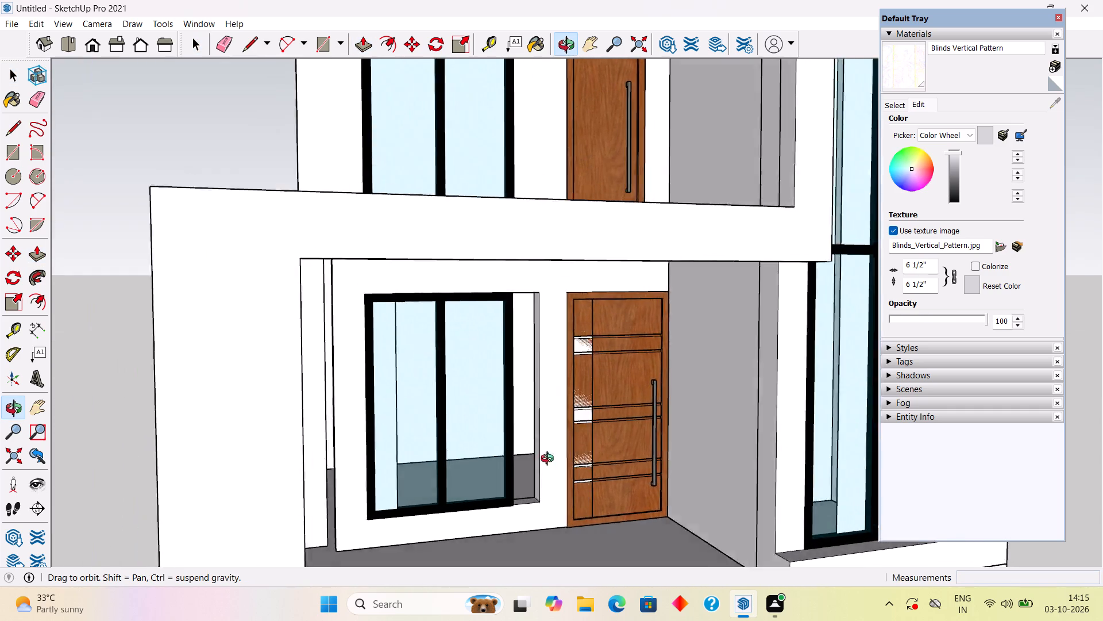
middle_drag(550, 460, 774, 432)
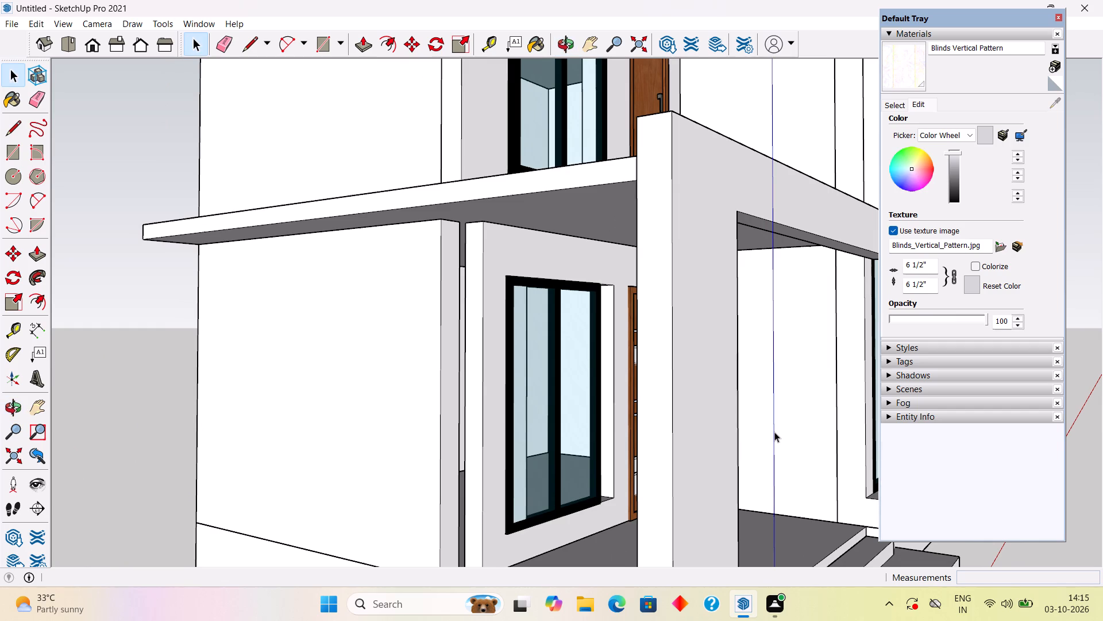
scroll(780, 413, down, 7)
scroll(693, 397, down, 3)
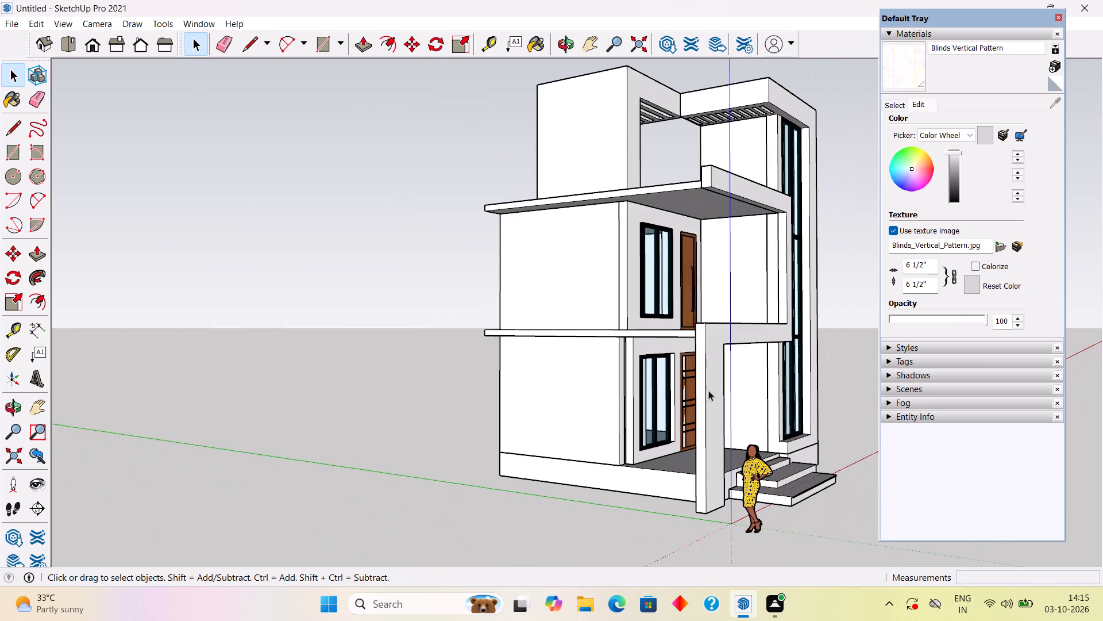
middle_drag(704, 381, 360, 382)
middle_drag(813, 397, 410, 377)
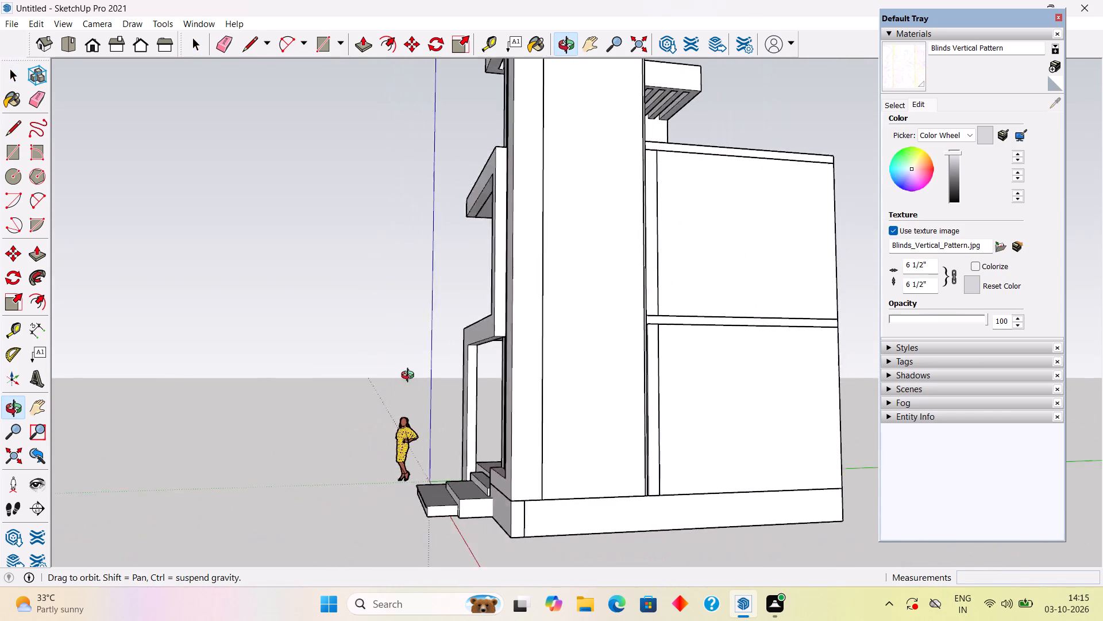
middle_drag(410, 377, 385, 377)
scroll(637, 416, up, 3)
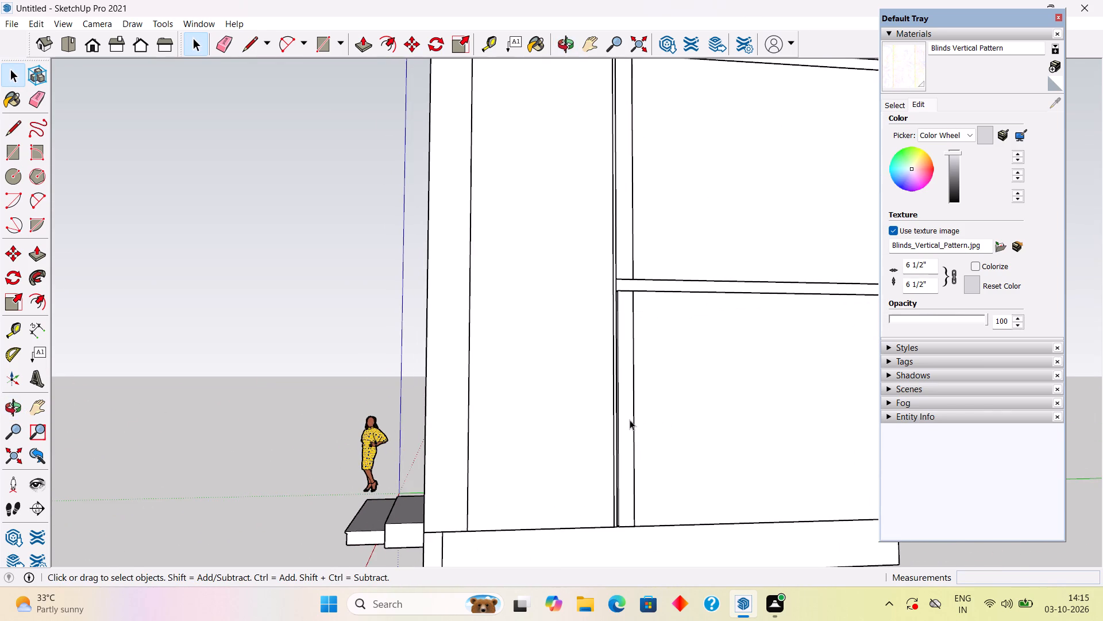
Open the ground-floor front wall group and move all its geometry about 9" sideways, away from the glazed tower side.
scroll(629, 420, down, 8)
middle_drag(474, 386, 1087, 447)
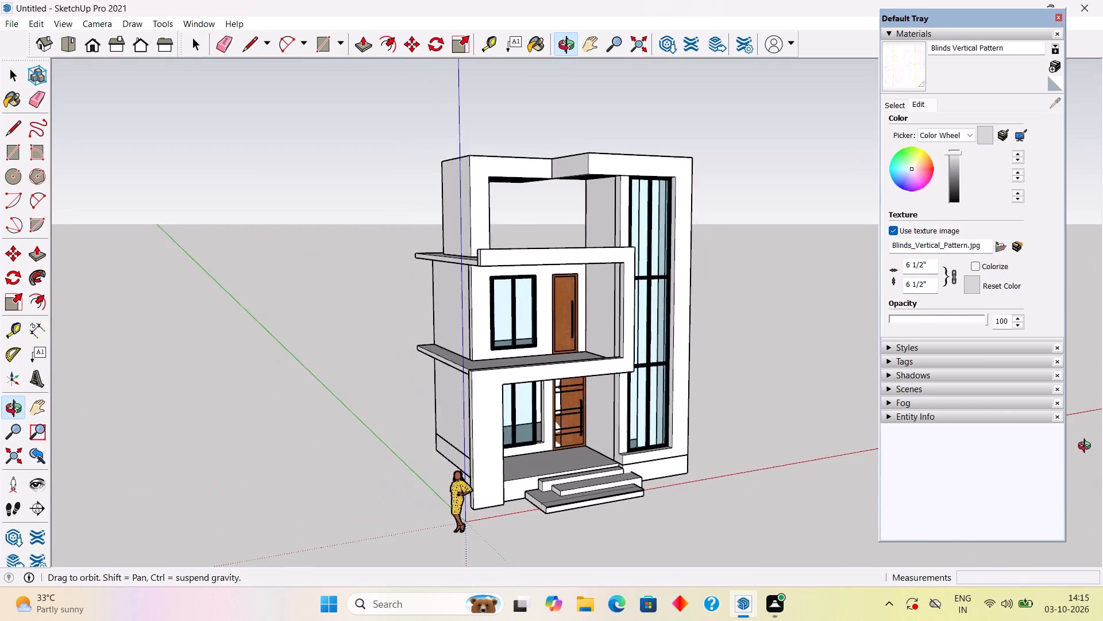
middle_drag(1087, 447, 670, 415)
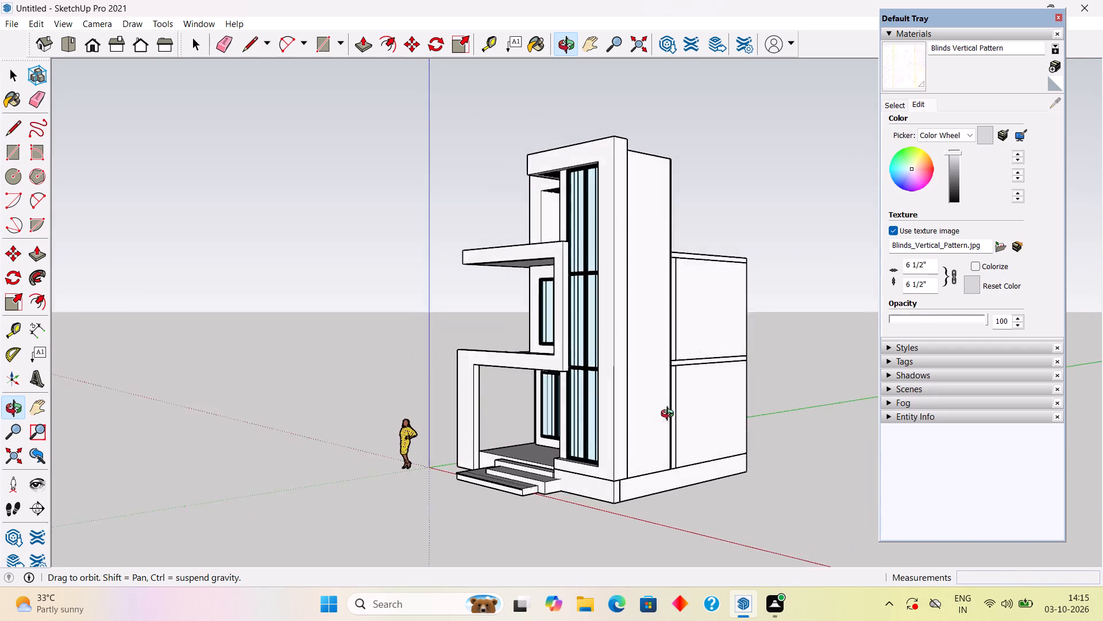
middle_drag(670, 415, 514, 448)
scroll(642, 435, up, 4)
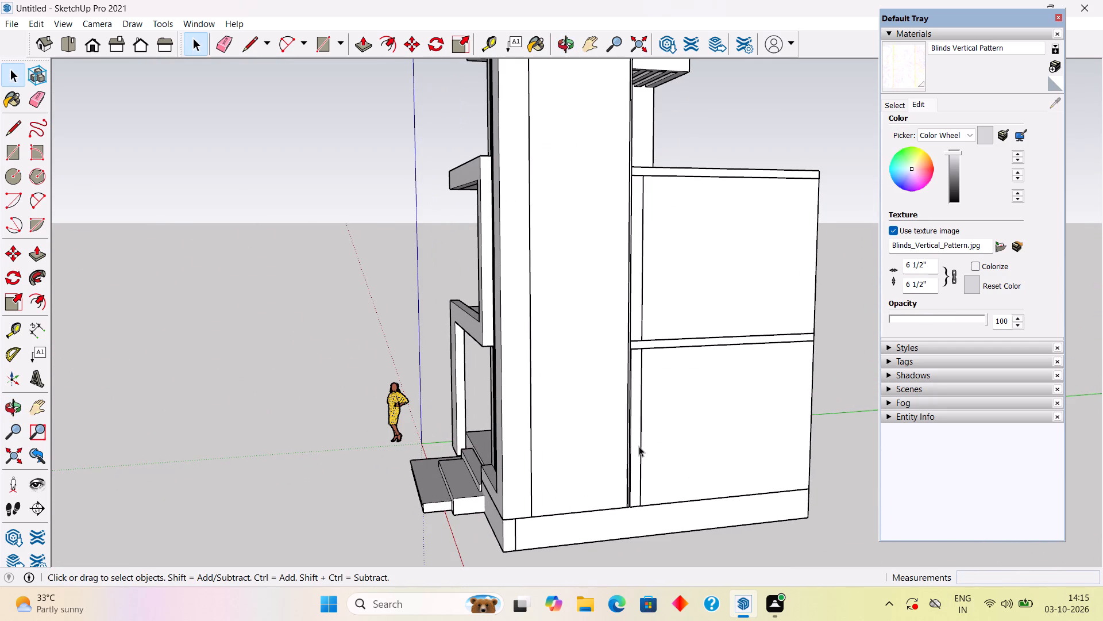
double_click(639, 447)
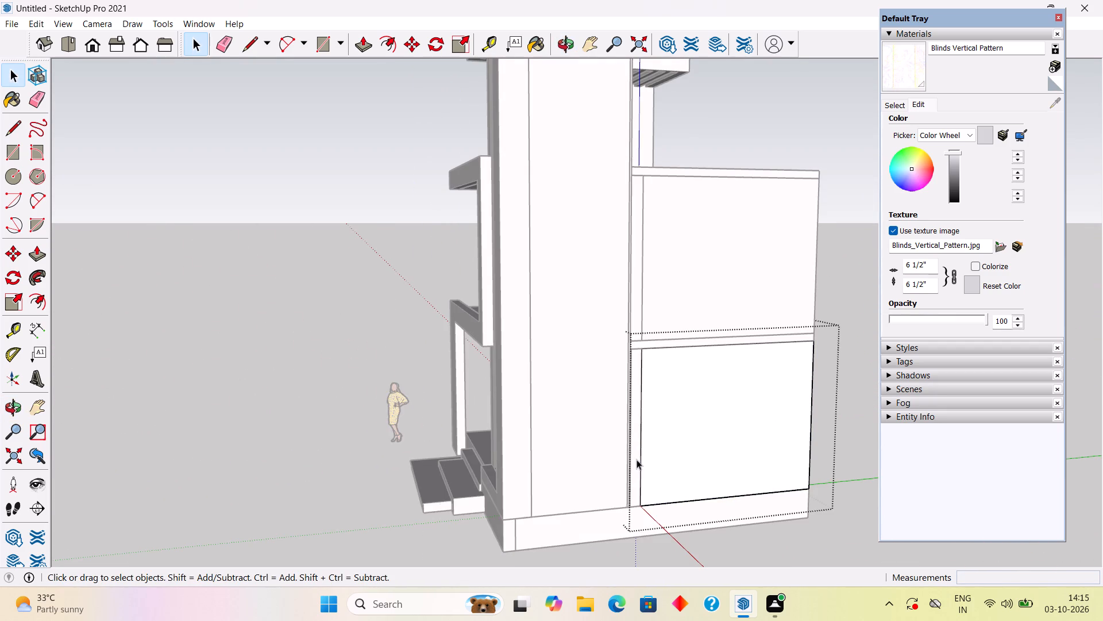
triple_click(637, 459)
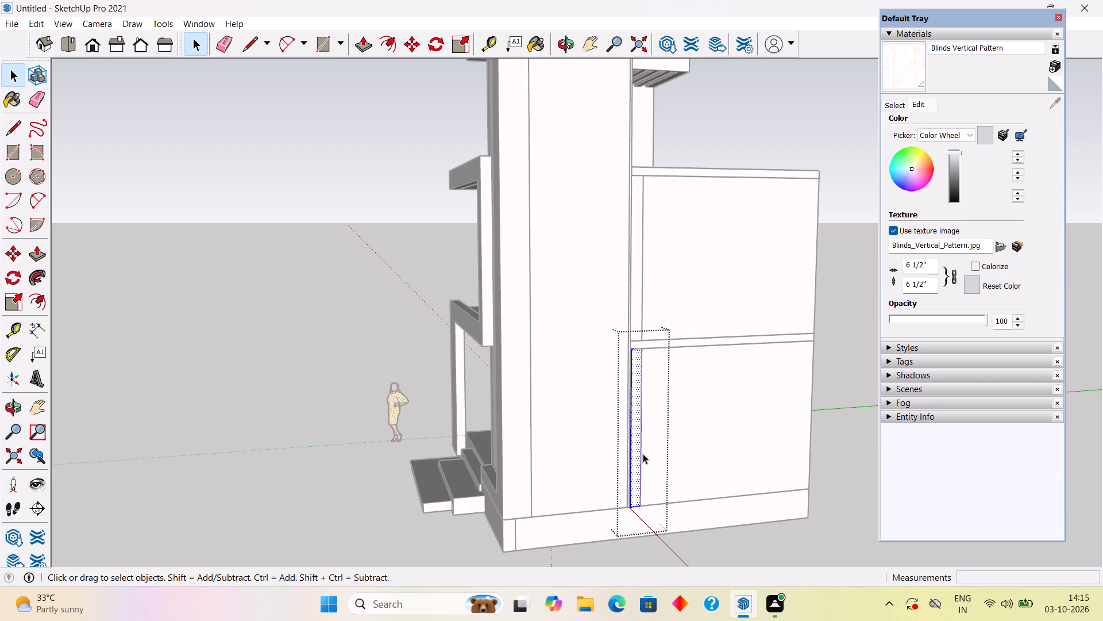
scroll(627, 448, up, 9)
middle_drag(642, 422, 587, 347)
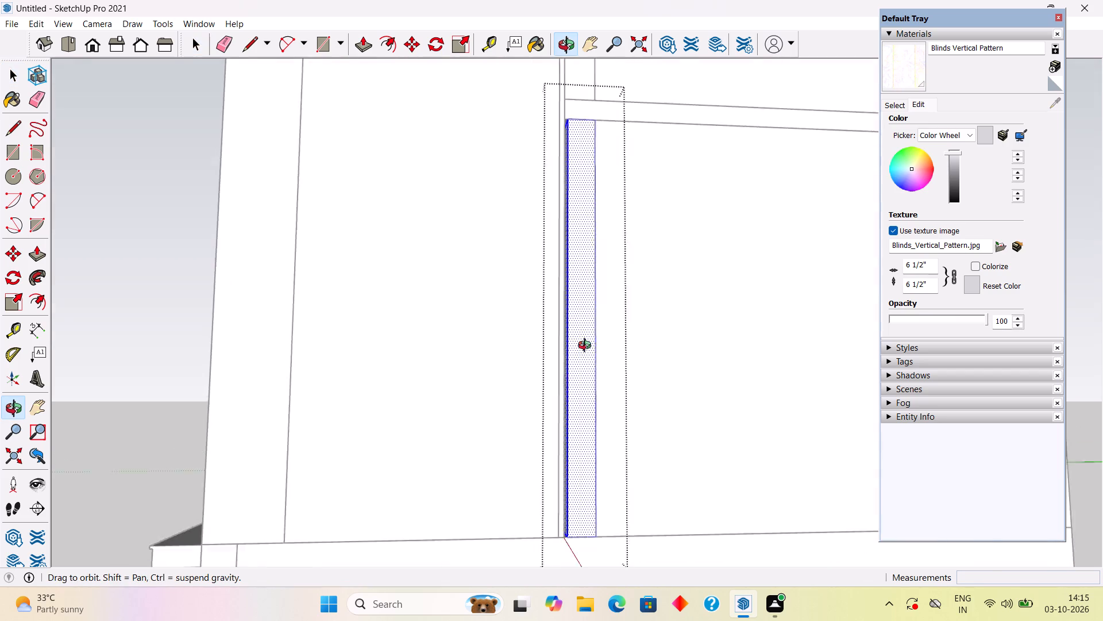
middle_drag(587, 347, 574, 327)
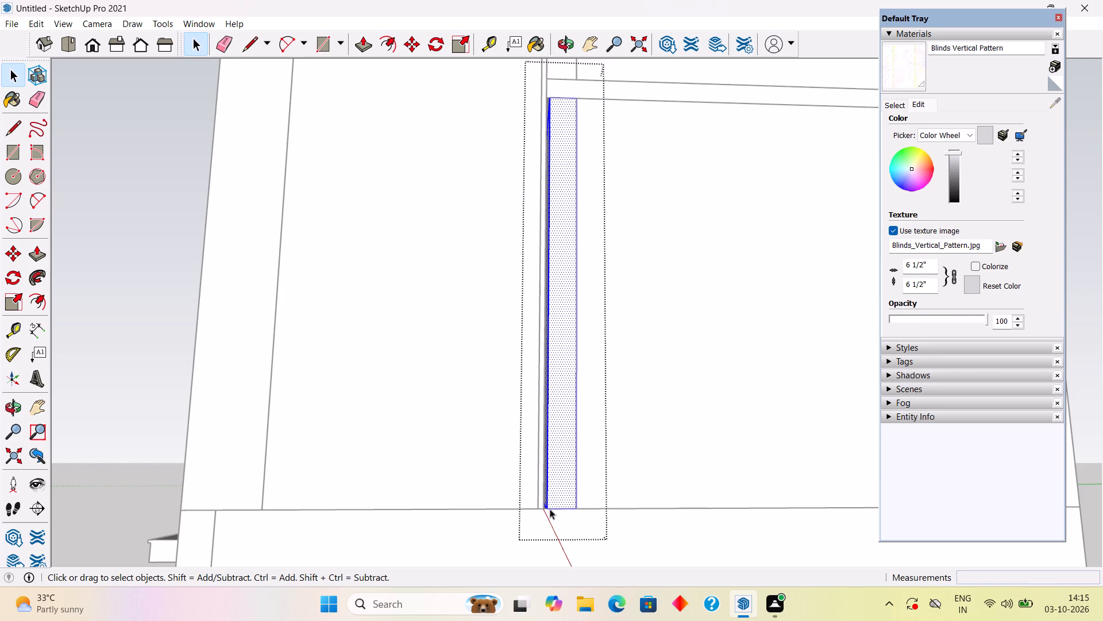
key(m)
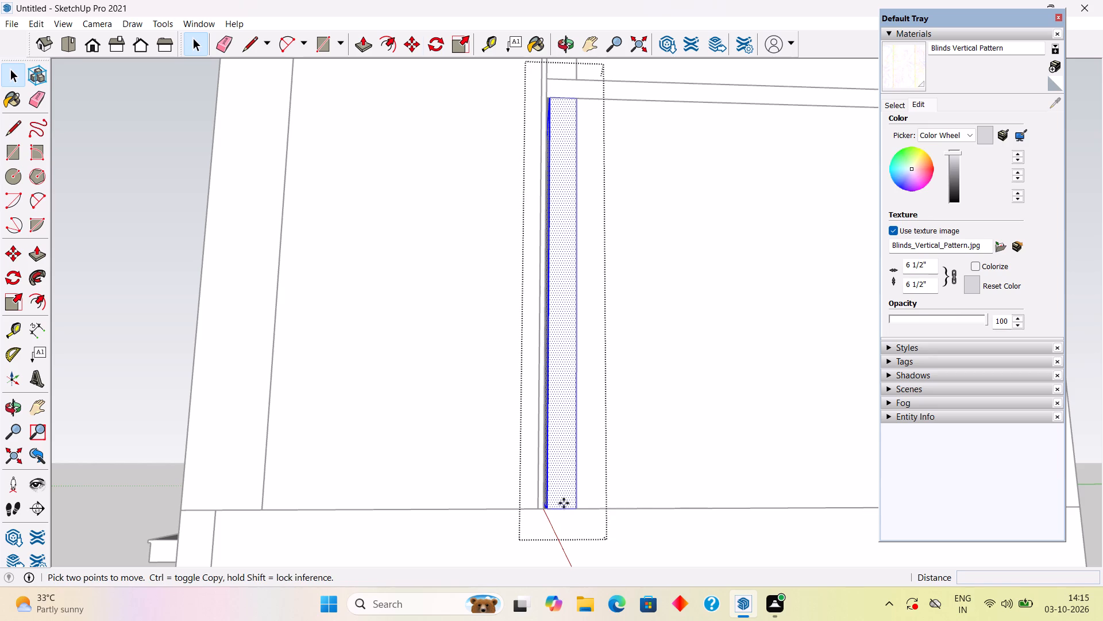
click(573, 507)
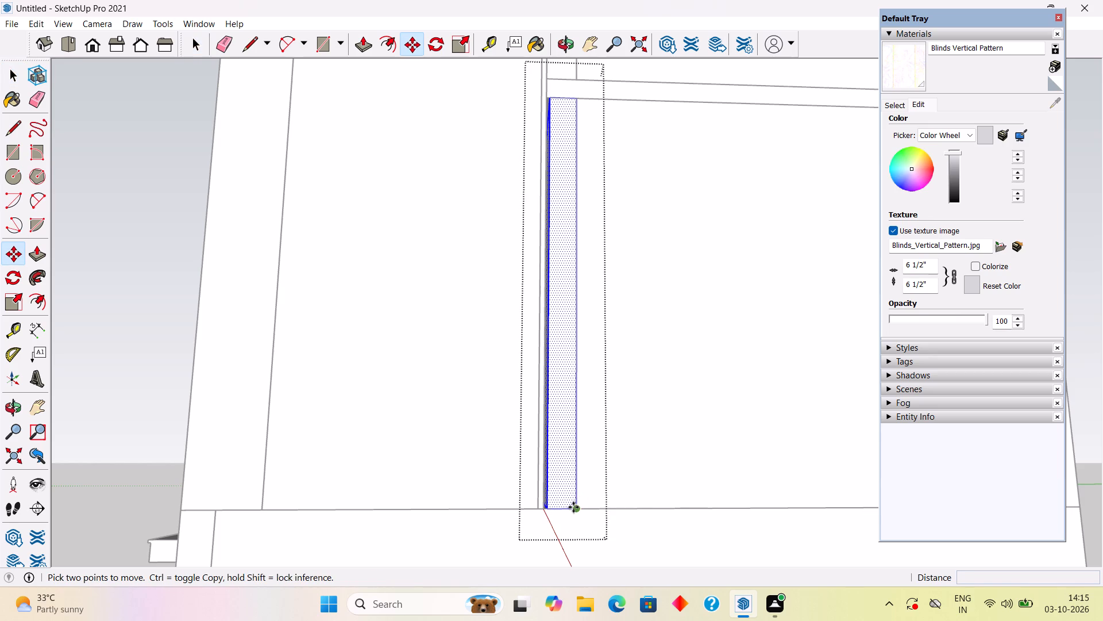
scroll(573, 497, up, 10)
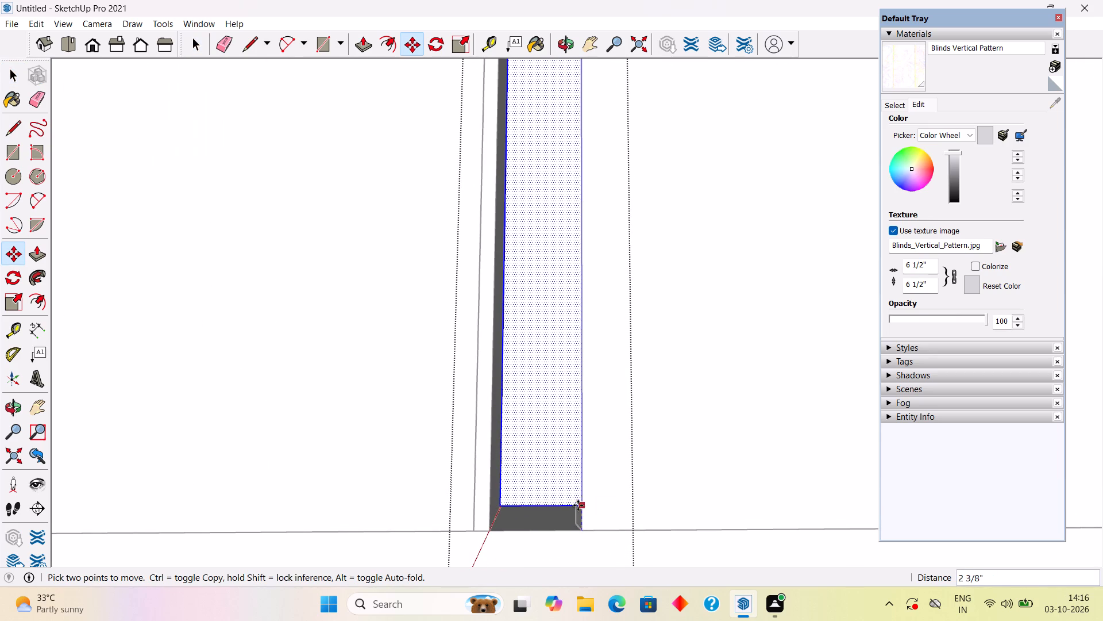
scroll(578, 505, up, 9)
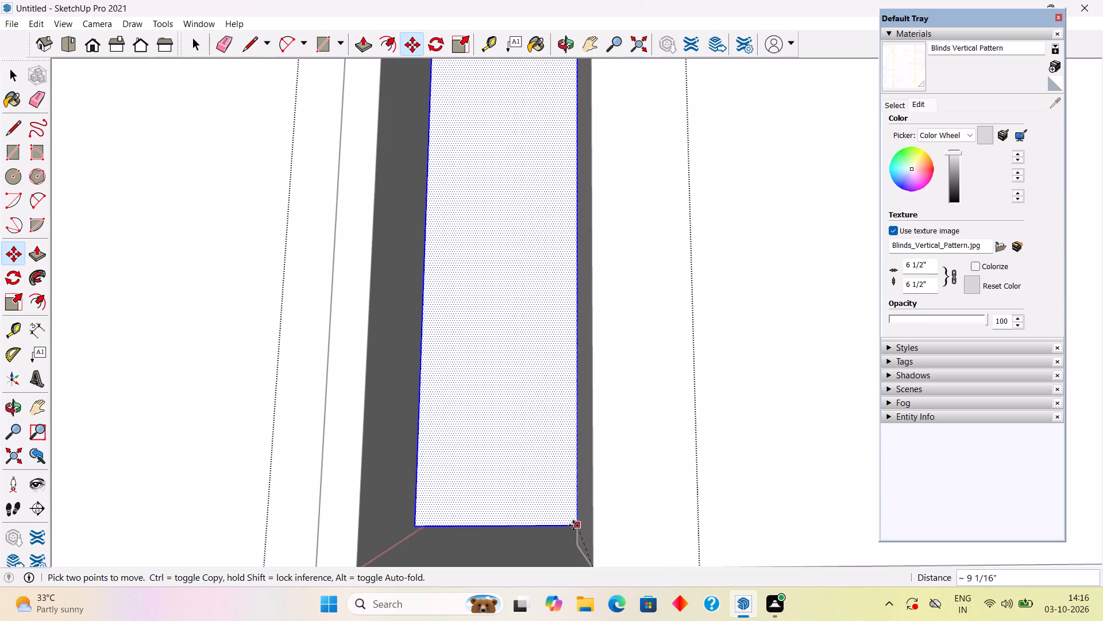
click(576, 542)
click(576, 543)
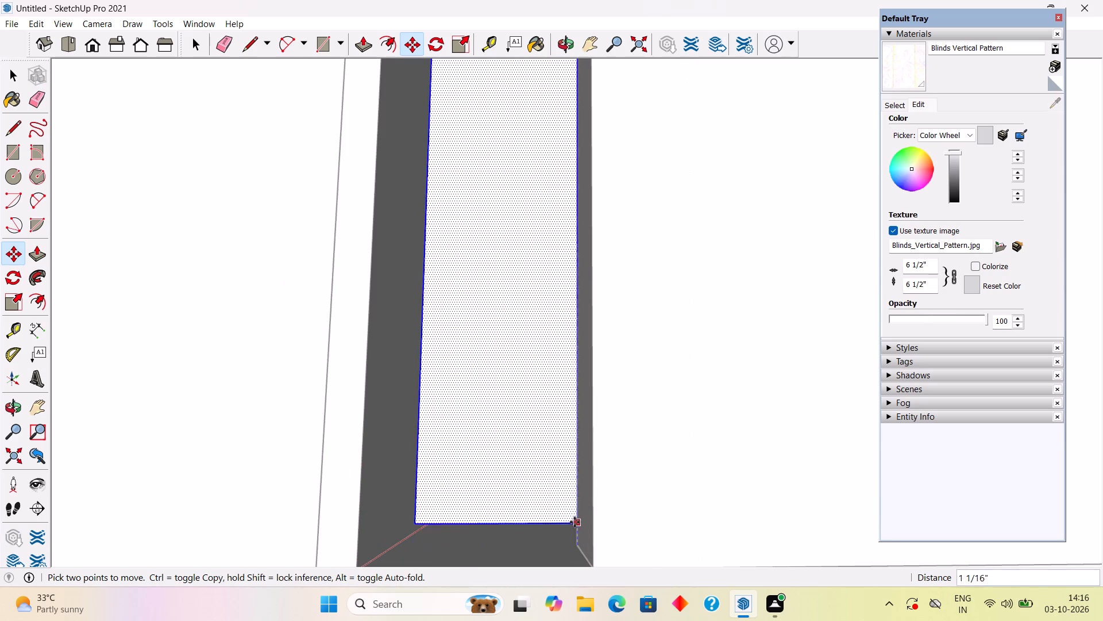
scroll(574, 518, down, 4)
click(577, 537)
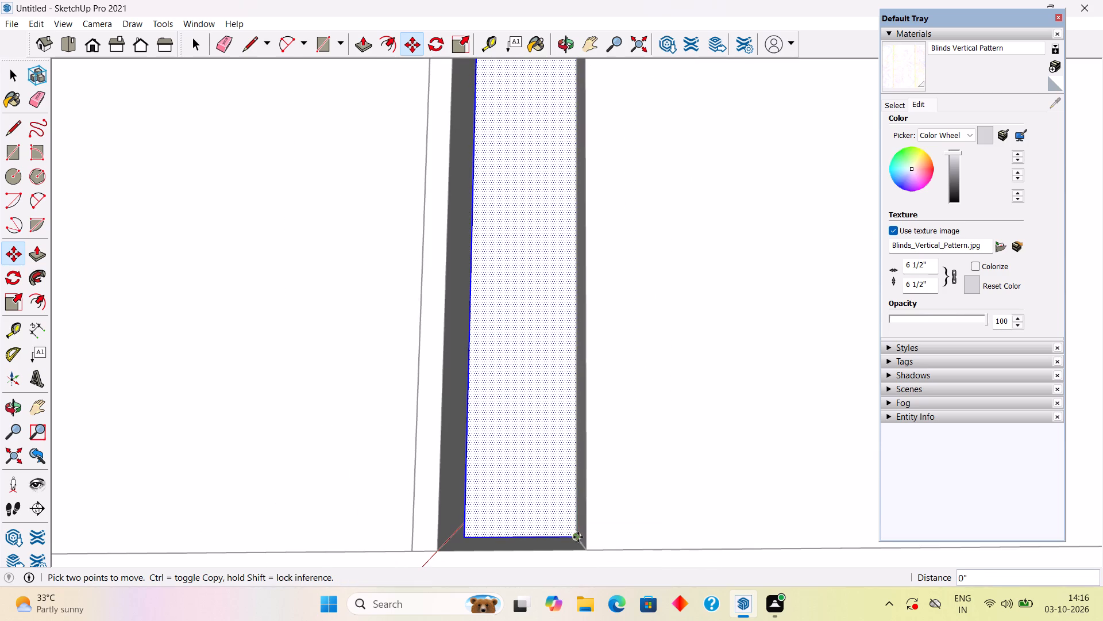
scroll(578, 494, down, 12)
key(space)
middle_drag(465, 486, 786, 512)
scroll(726, 512, down, 4)
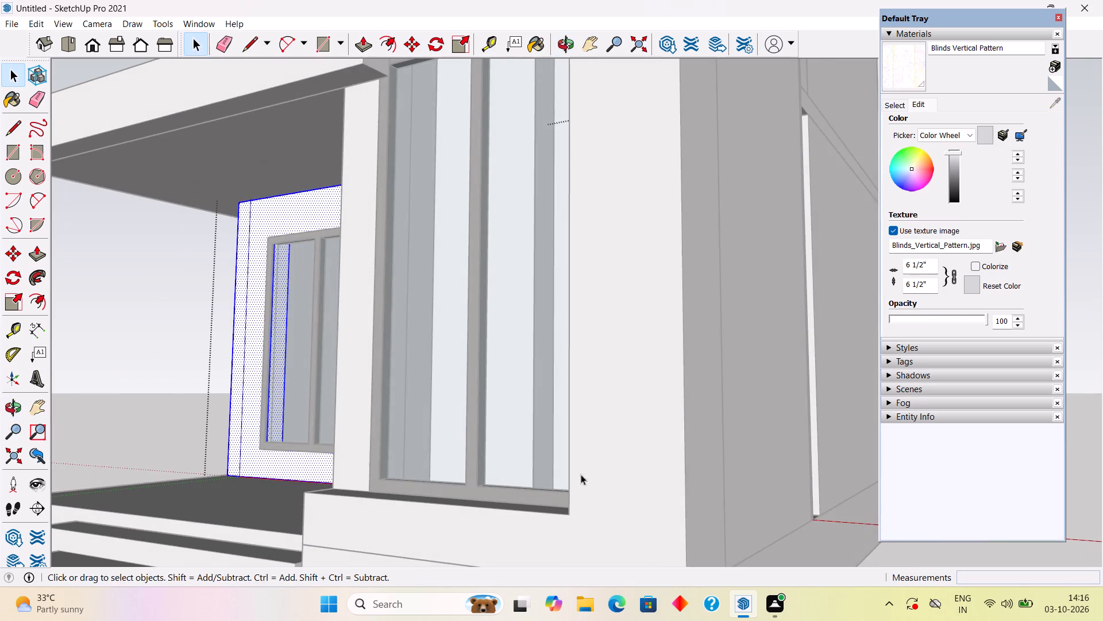
middle_drag(561, 474, 832, 479)
scroll(832, 479, down, 4)
middle_drag(394, 446, 425, 449)
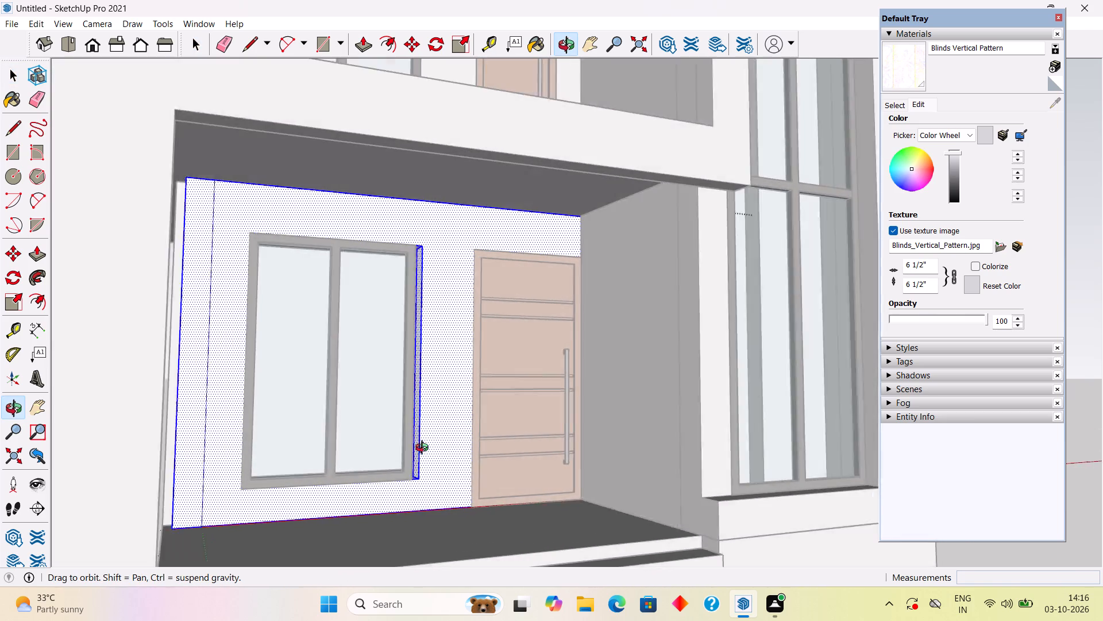
middle_drag(425, 449, 357, 468)
scroll(357, 468, down, 1)
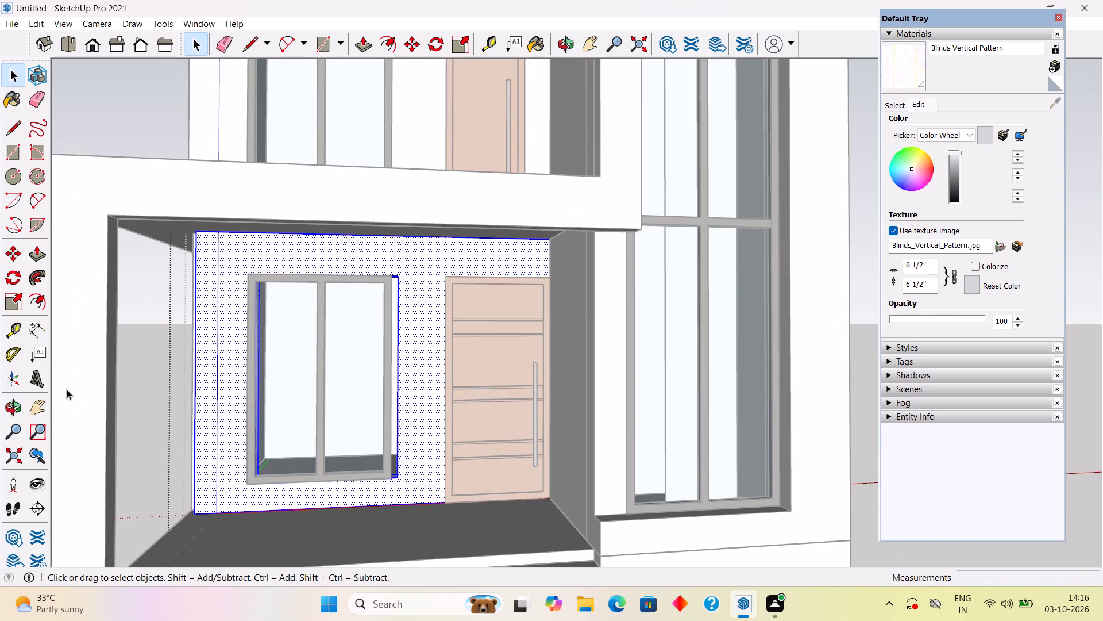
click(145, 326)
Move the ground-floor front wall group 3" outward so its end is flush with the outer side wall beside the window.
scroll(206, 371, up, 5)
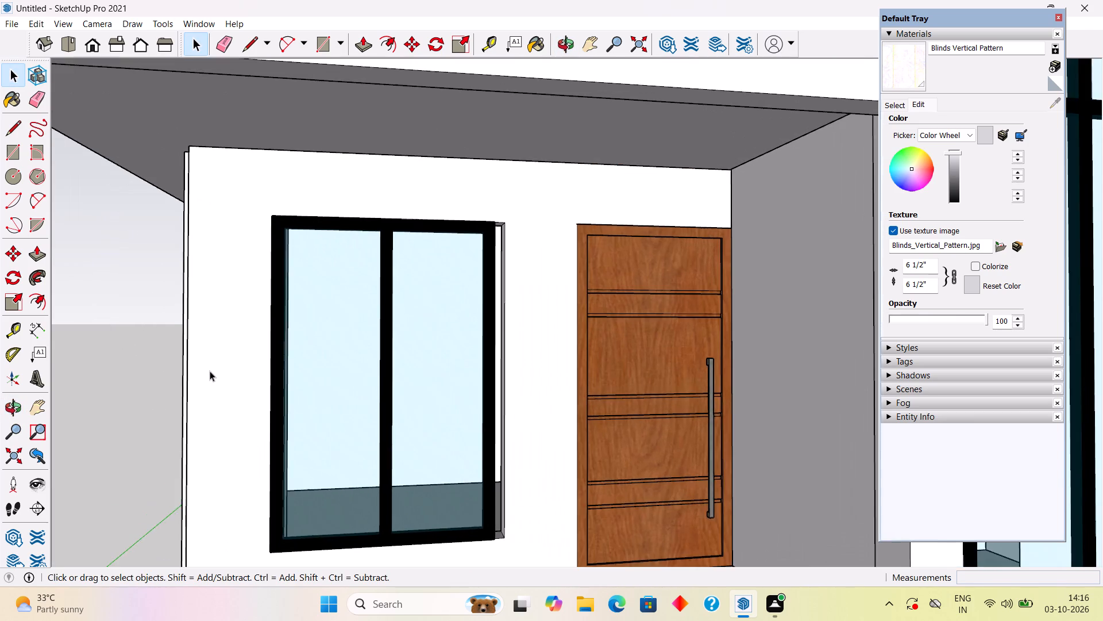
middle_drag(178, 374, 389, 342)
scroll(391, 345, down, 3)
middle_drag(389, 342, 390, 344)
scroll(385, 327, down, 3)
click(418, 397)
scroll(391, 484, up, 5)
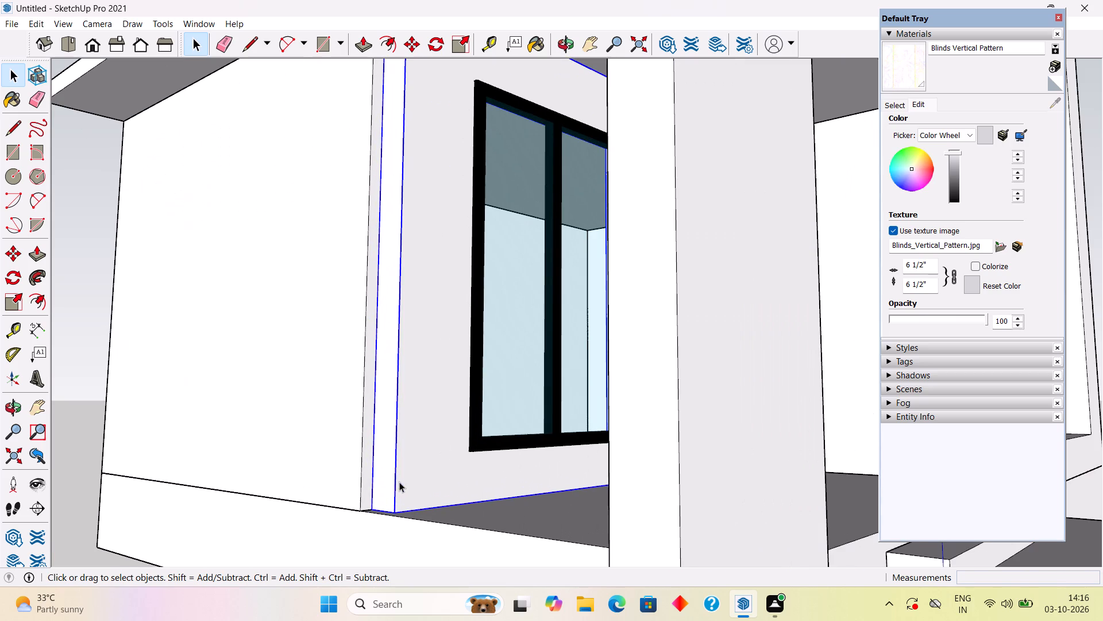
key(m)
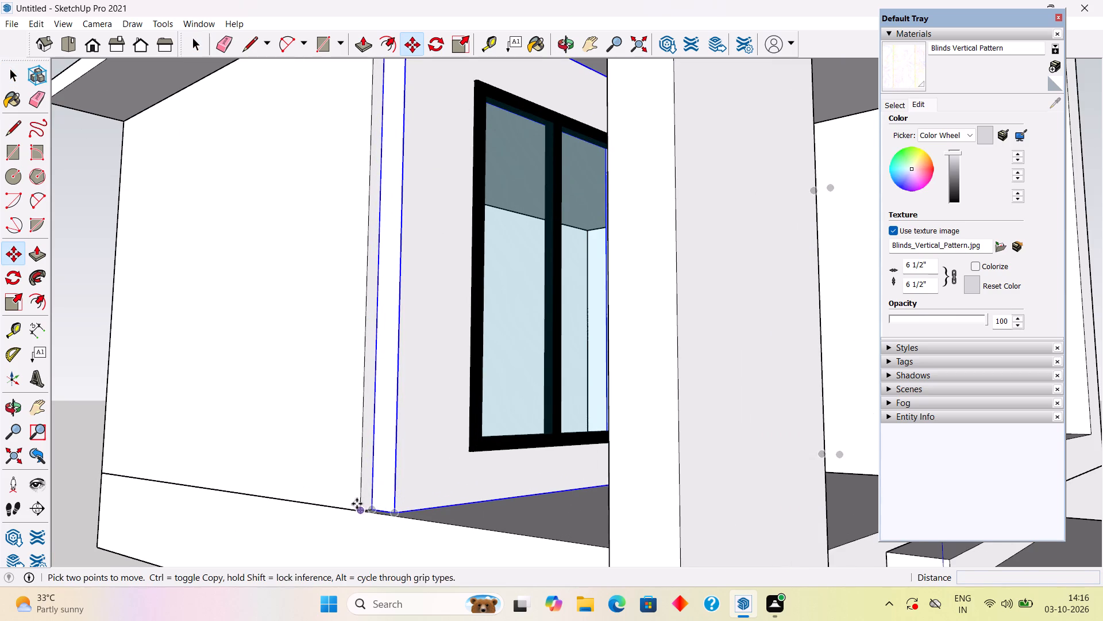
click(373, 511)
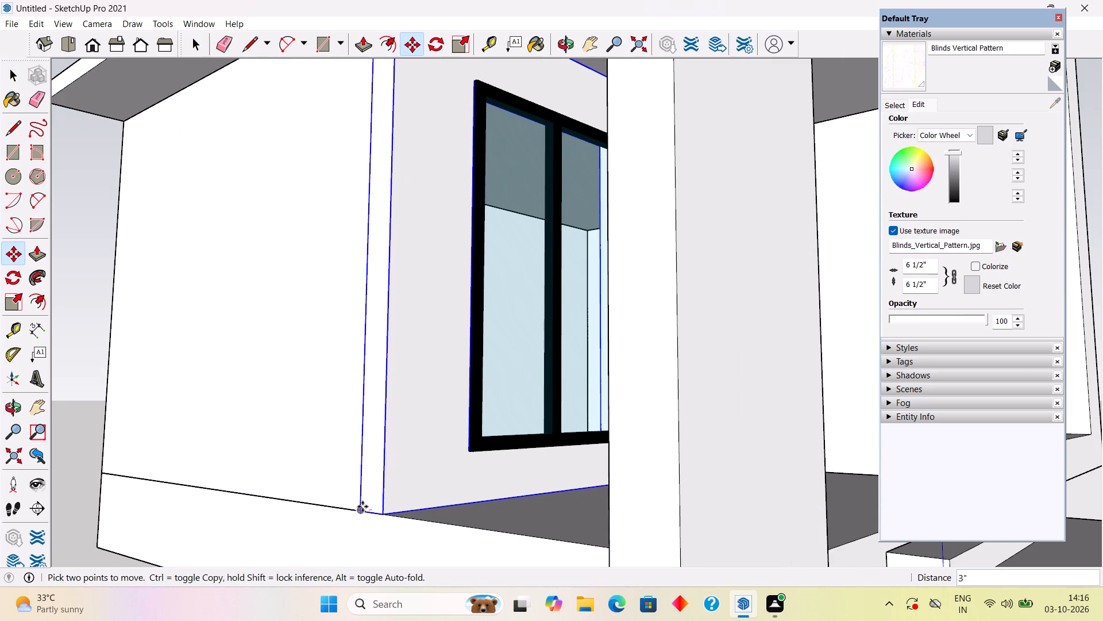
click(362, 507)
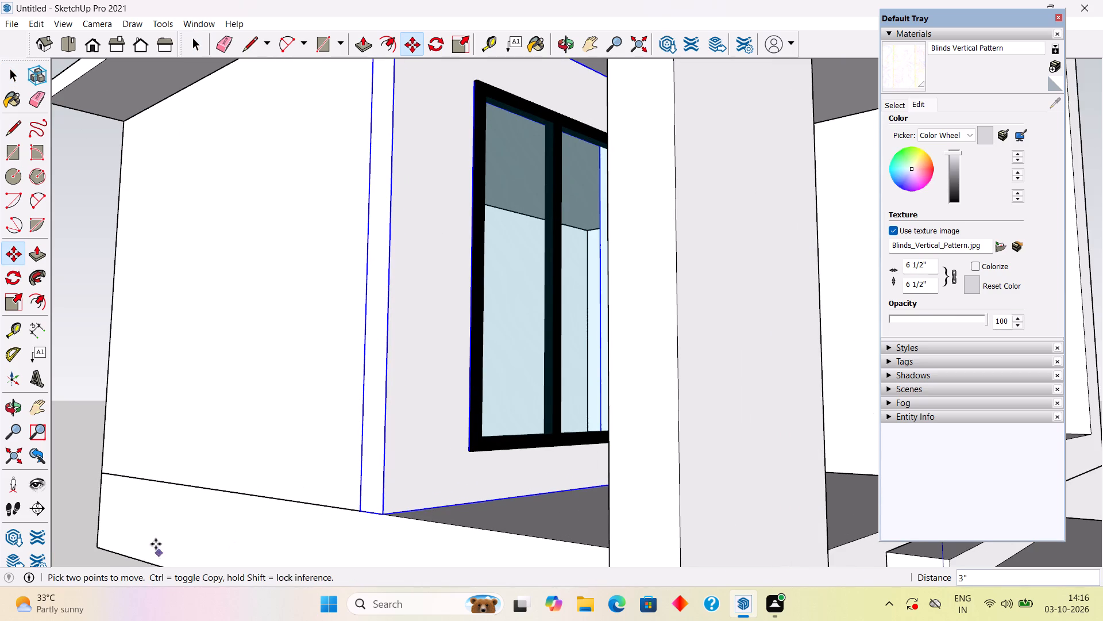
key(space)
click(95, 381)
Open the front wall group and Push/Pull its recessed end face on the tower side out 1', flush with the side wall.
scroll(373, 412, down, 4)
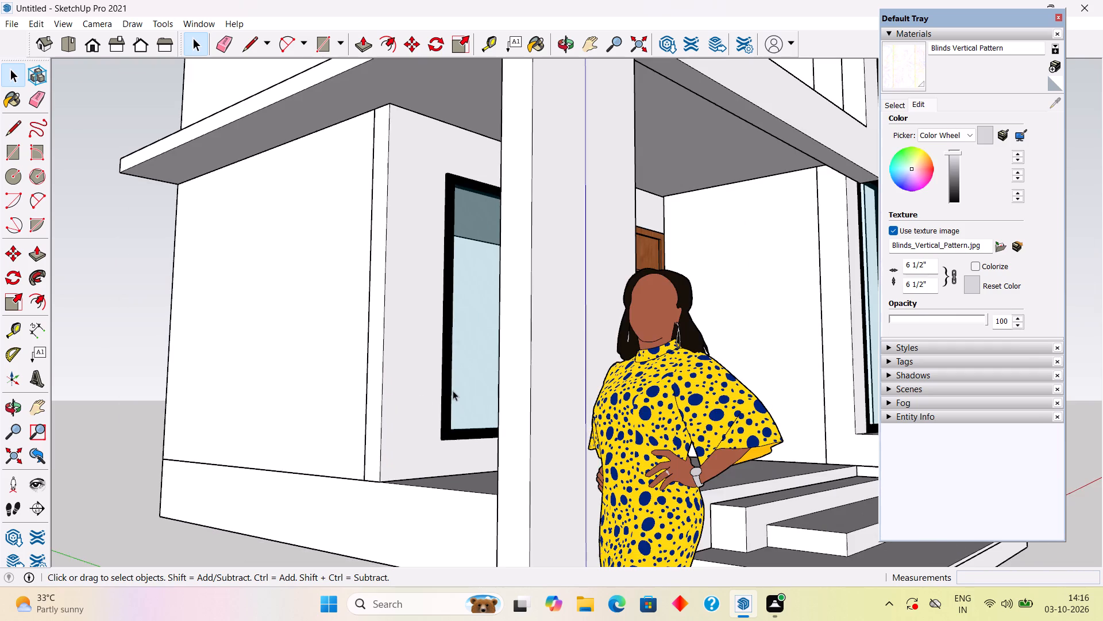
middle_drag(455, 390, 184, 395)
scroll(185, 396, down, 3)
scroll(591, 395, down, 3)
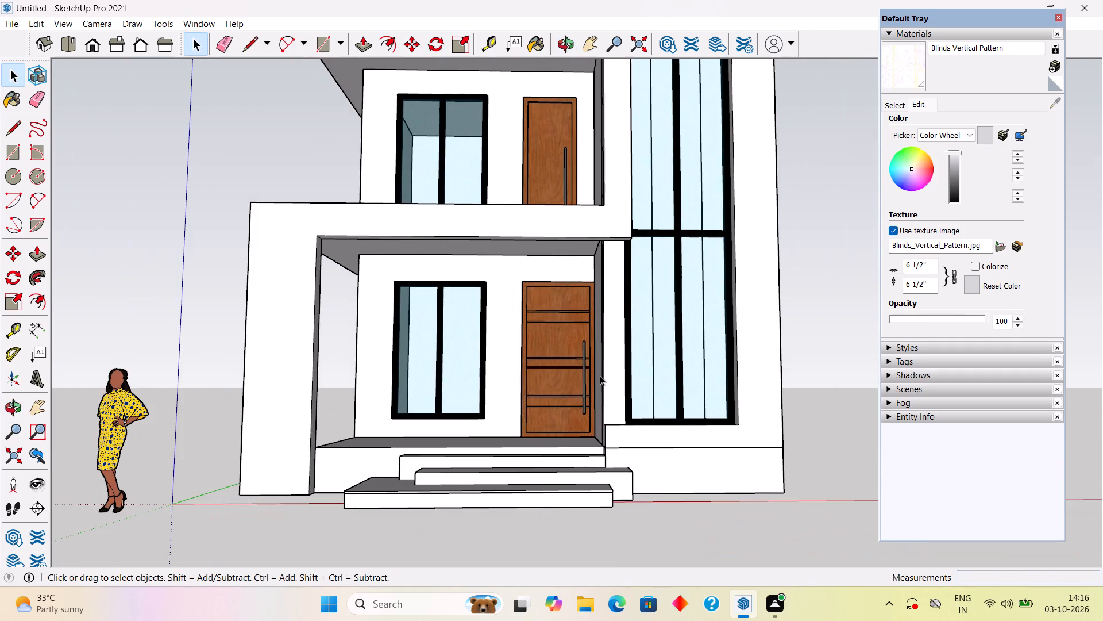
middle_drag(600, 375, 237, 387)
middle_drag(707, 399, 557, 403)
scroll(555, 398, up, 2)
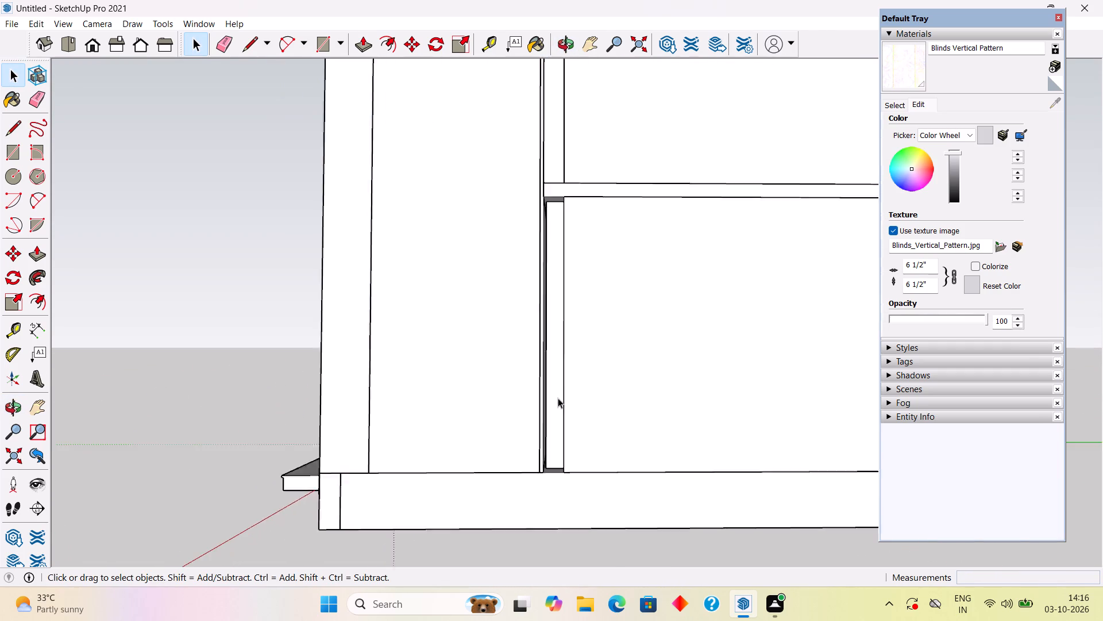
scroll(558, 398, up, 3)
triple_click(558, 398)
key(p)
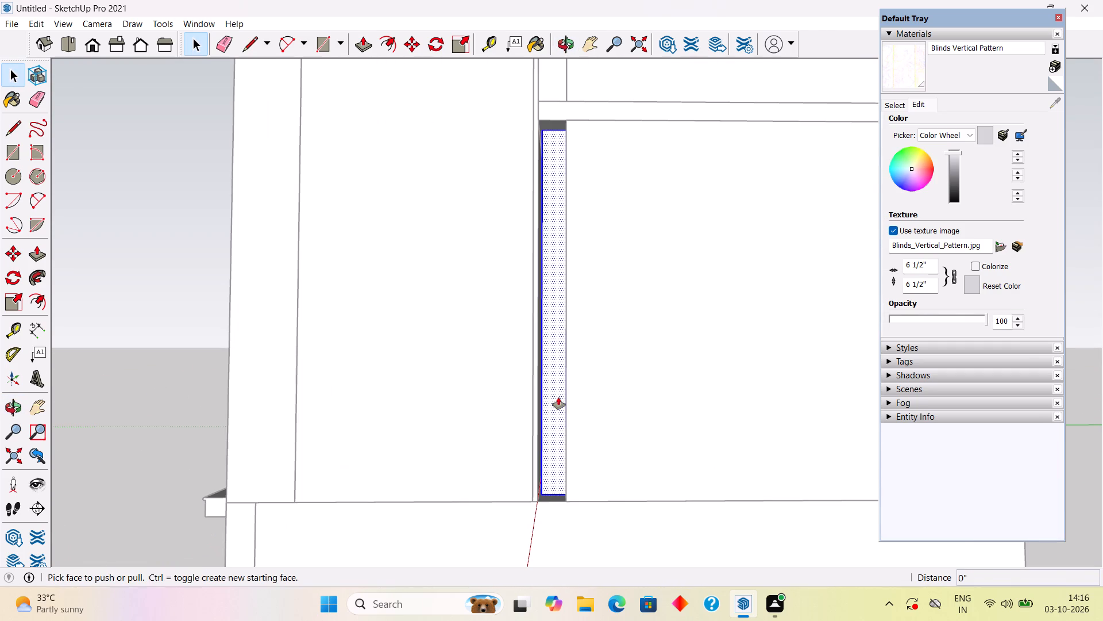
click(558, 397)
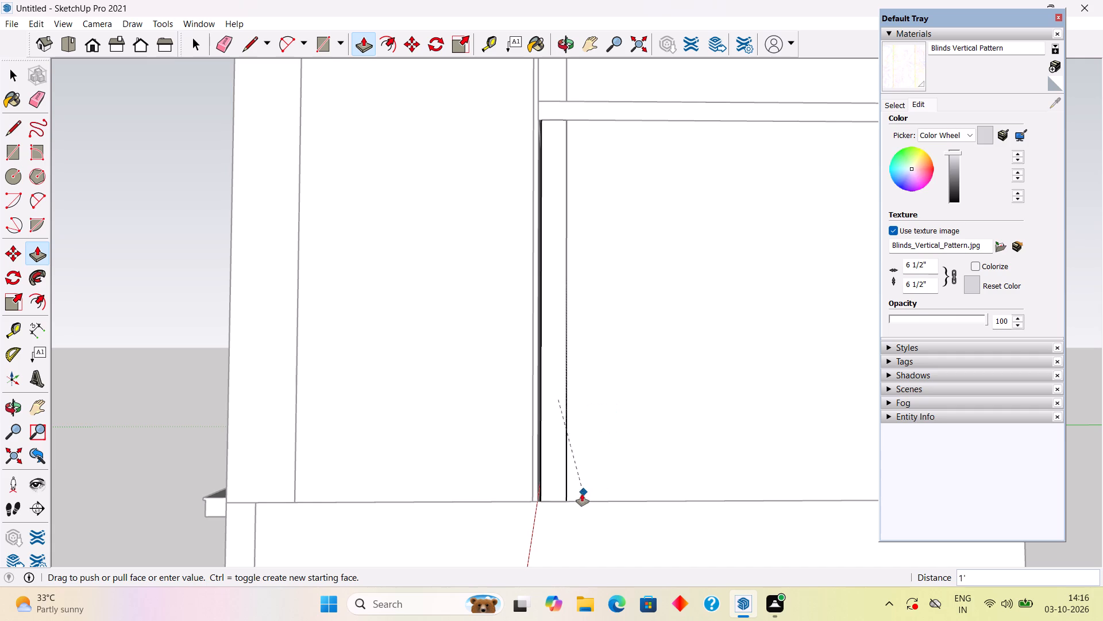
click(577, 505)
key(space)
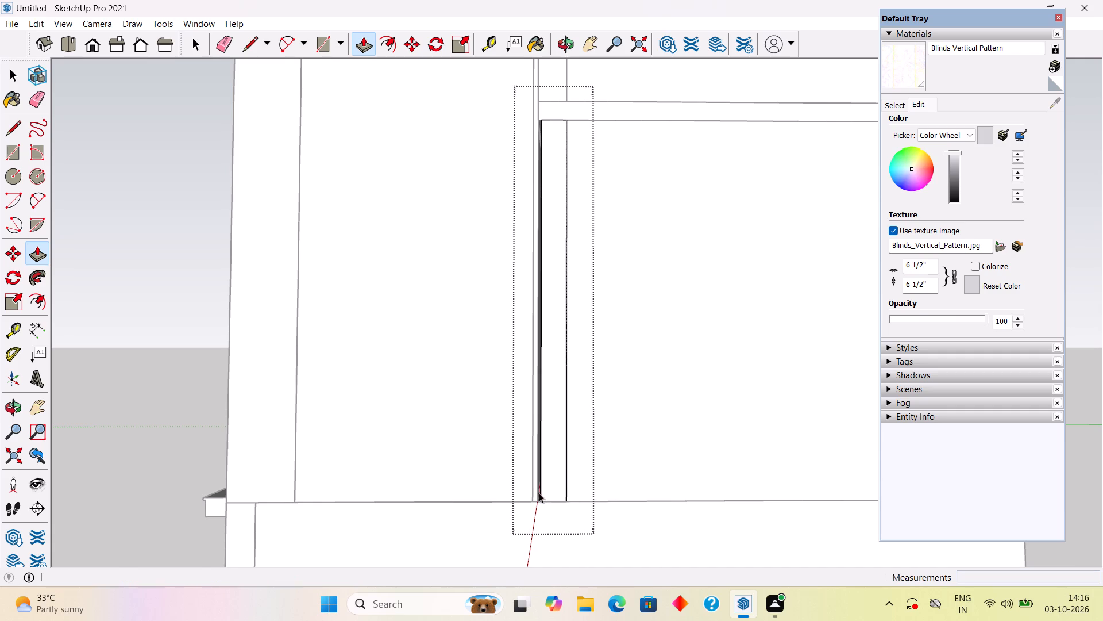
Push/Pull the wall's narrow front face 1" toward the tower to fill the gap beside it, and close the group.
scroll(565, 492, up, 5)
scroll(429, 515, up, 5)
scroll(569, 496, up, 3)
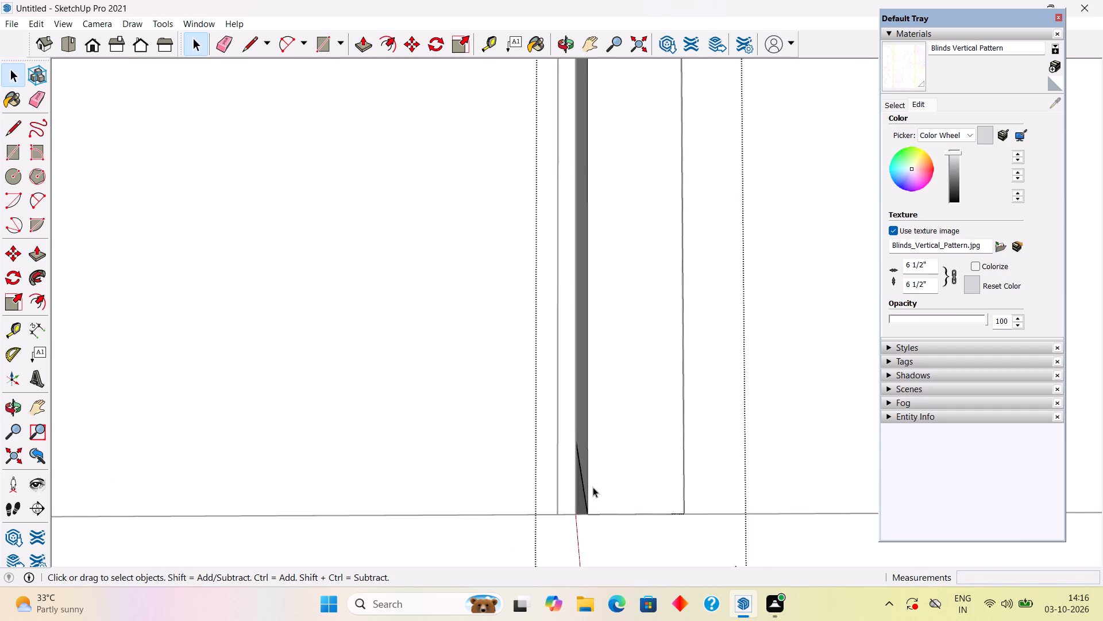
scroll(593, 487, up, 1)
middle_drag(581, 482, 564, 513)
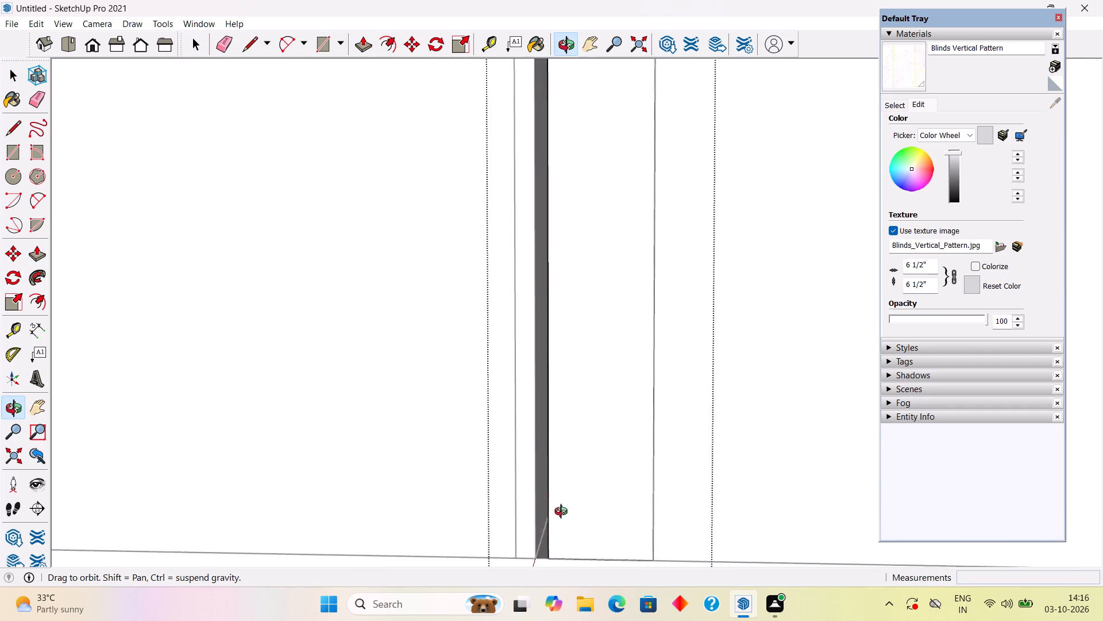
middle_drag(564, 513, 583, 517)
scroll(588, 517, up, 3)
click(588, 515)
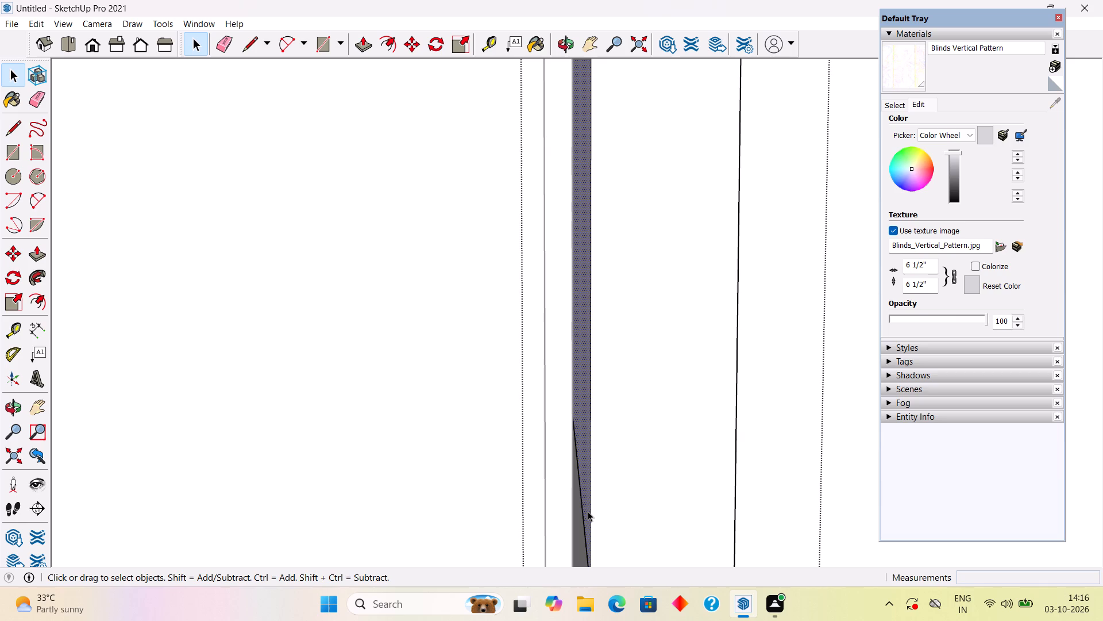
key(p)
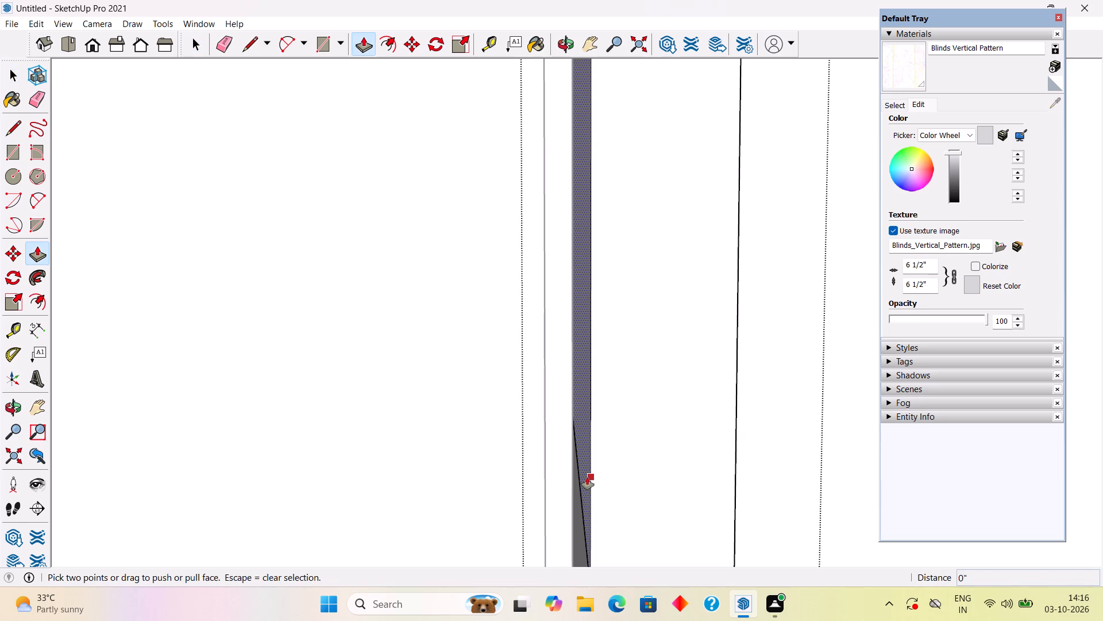
click(588, 477)
click(571, 470)
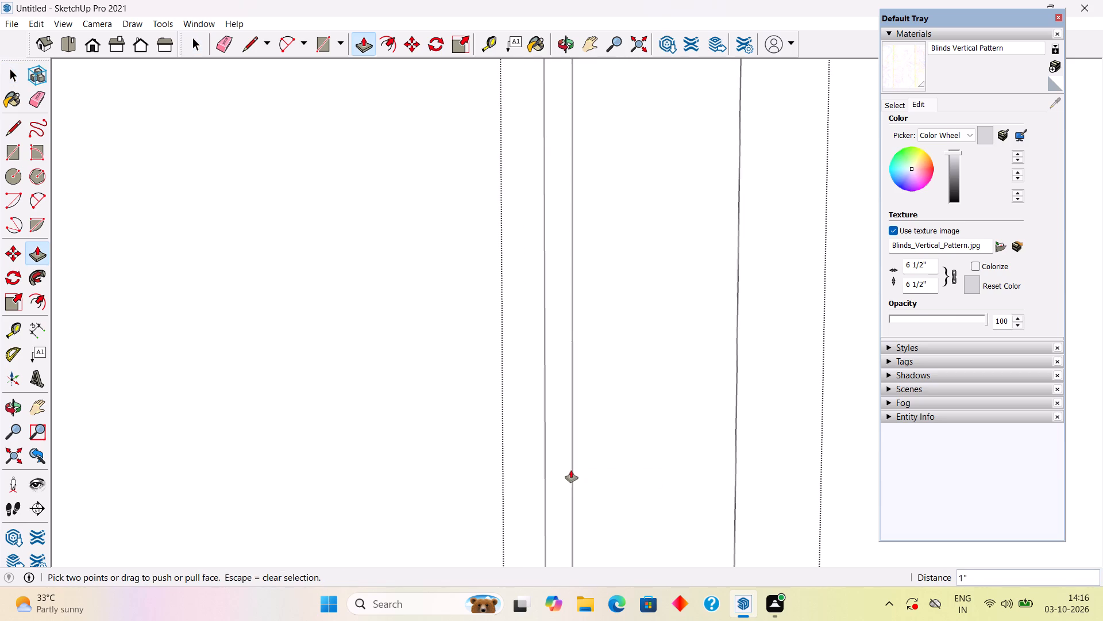
scroll(571, 470, down, 10)
key(space)
scroll(579, 490, down, 20)
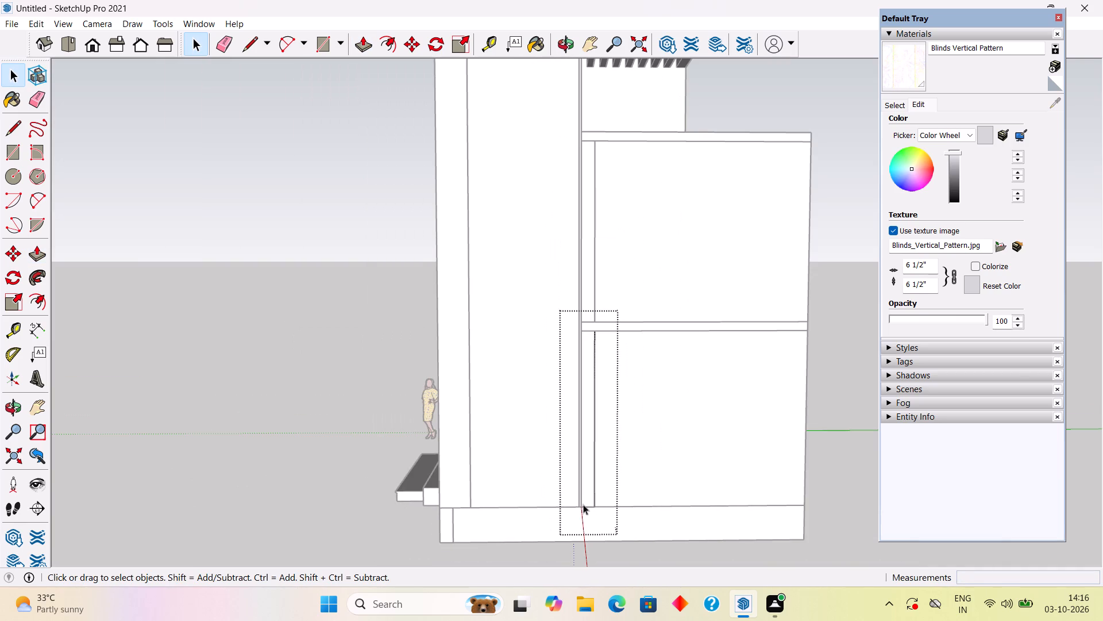
click(311, 278)
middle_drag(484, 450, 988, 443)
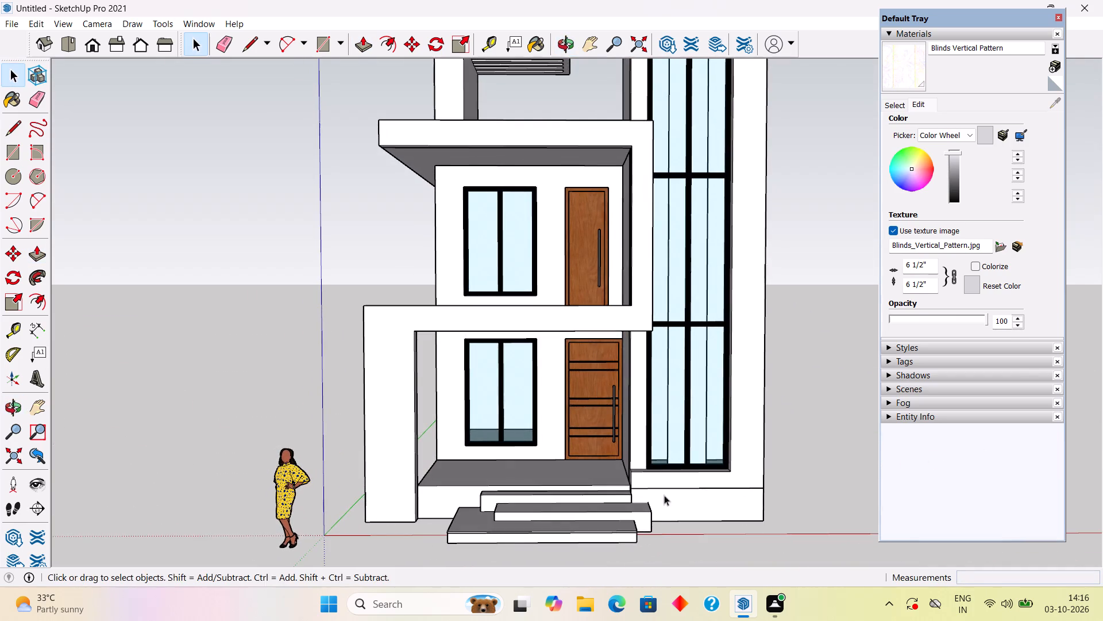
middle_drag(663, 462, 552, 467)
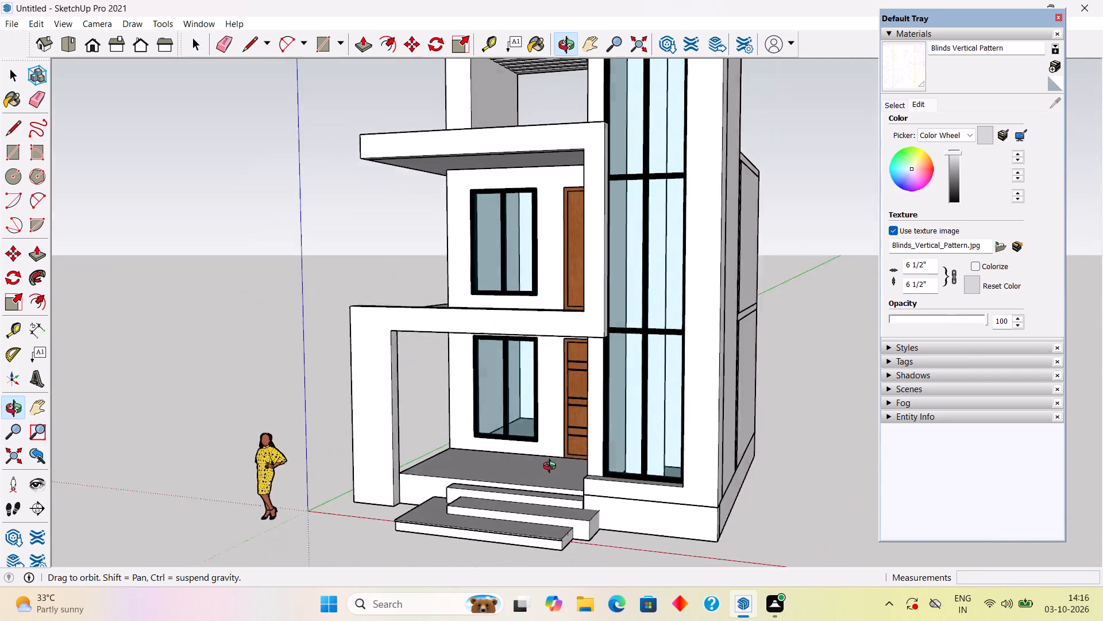
Examine the whole house from the front, the side and the rear, including the slatted roof canopies over the terrace.
middle_drag(552, 467, 649, 511)
scroll(649, 511, down, 3)
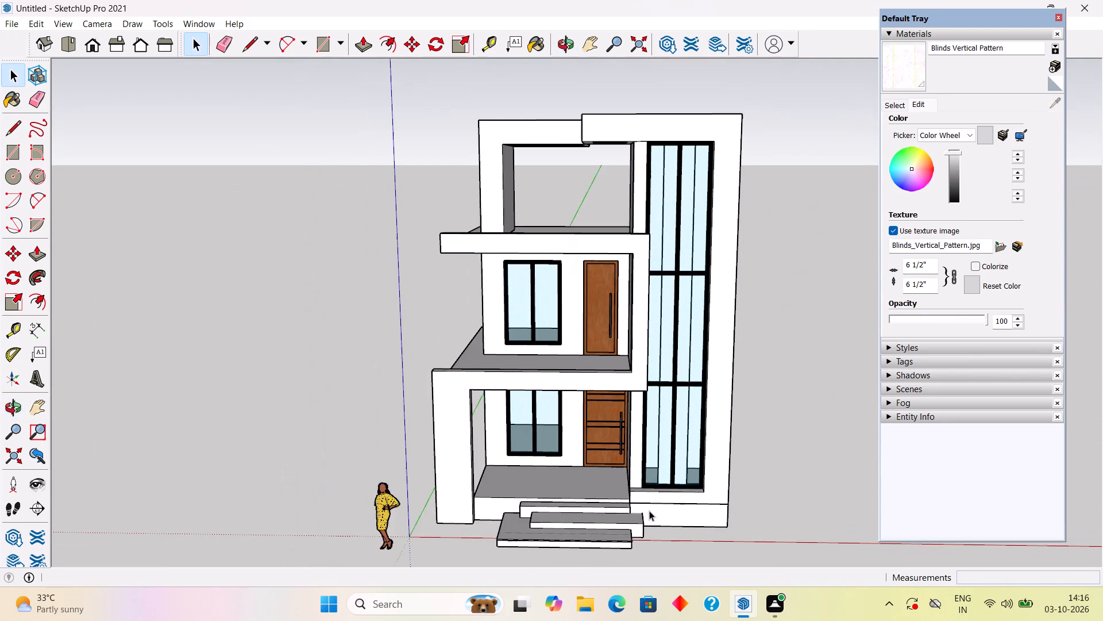
scroll(651, 503, down, 4)
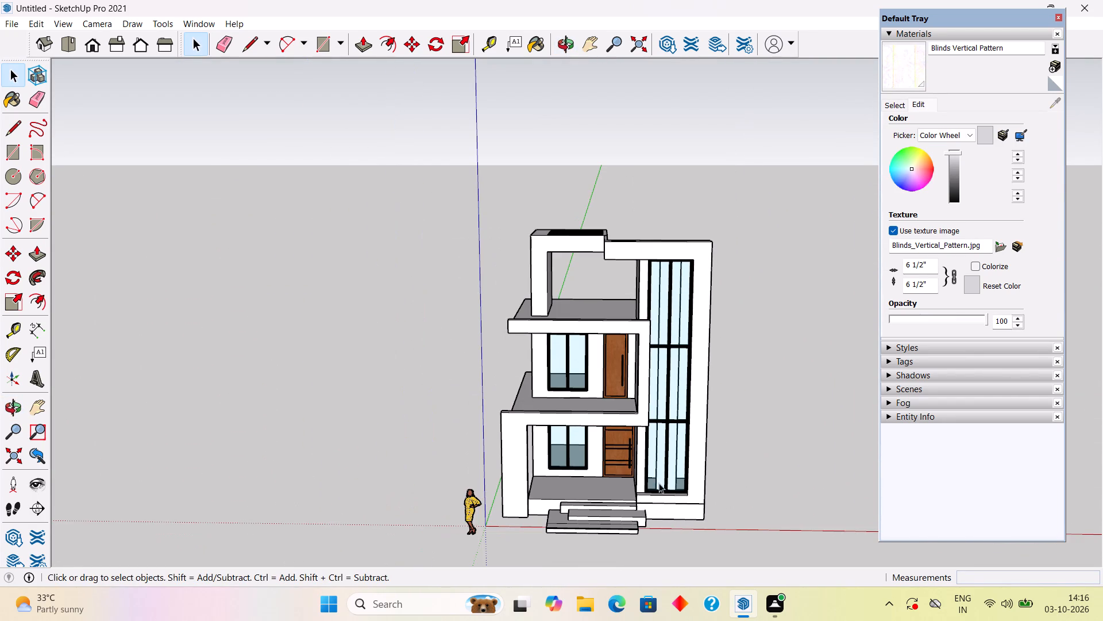
scroll(662, 541, up, 4)
middle_drag(657, 532, 654, 421)
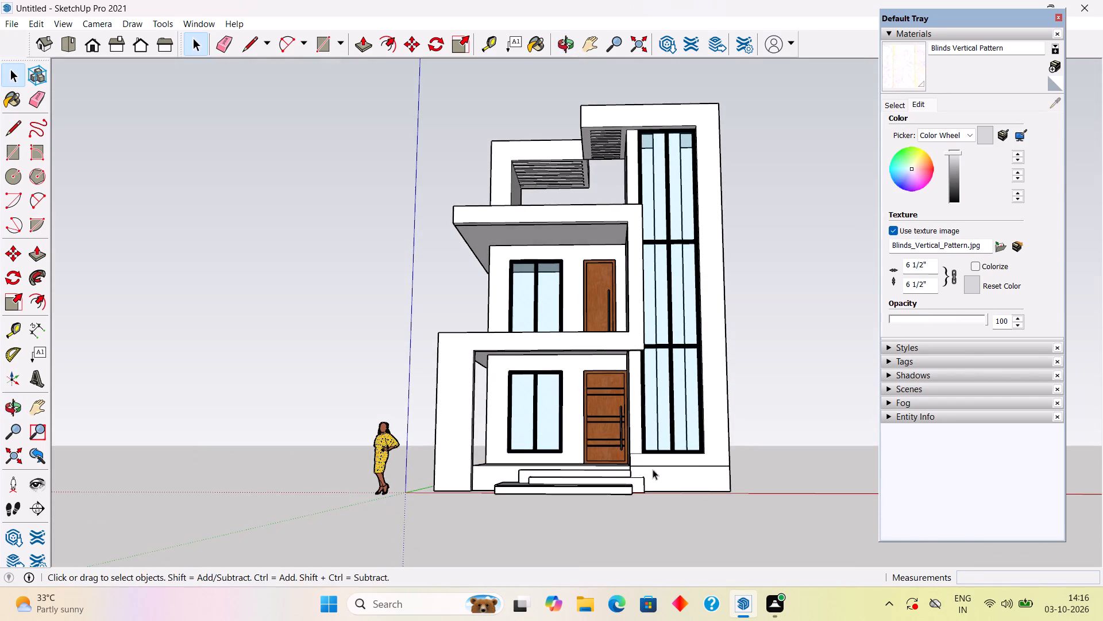
middle_drag(630, 469, 689, 583)
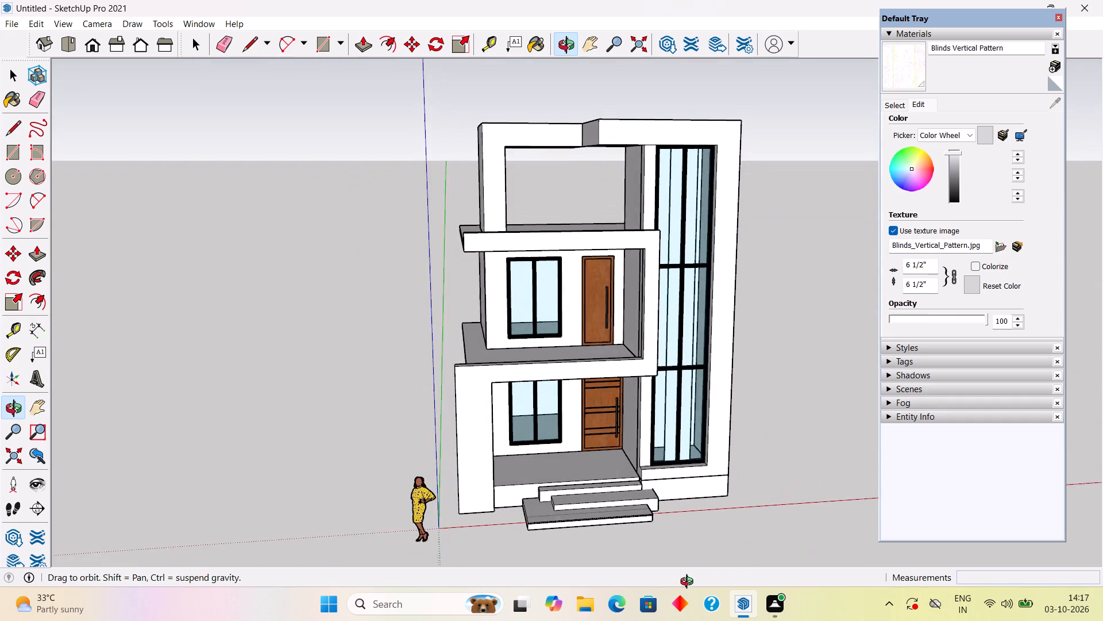
middle_drag(689, 583, 661, 585)
scroll(663, 572, up, 1)
scroll(711, 504, up, 3)
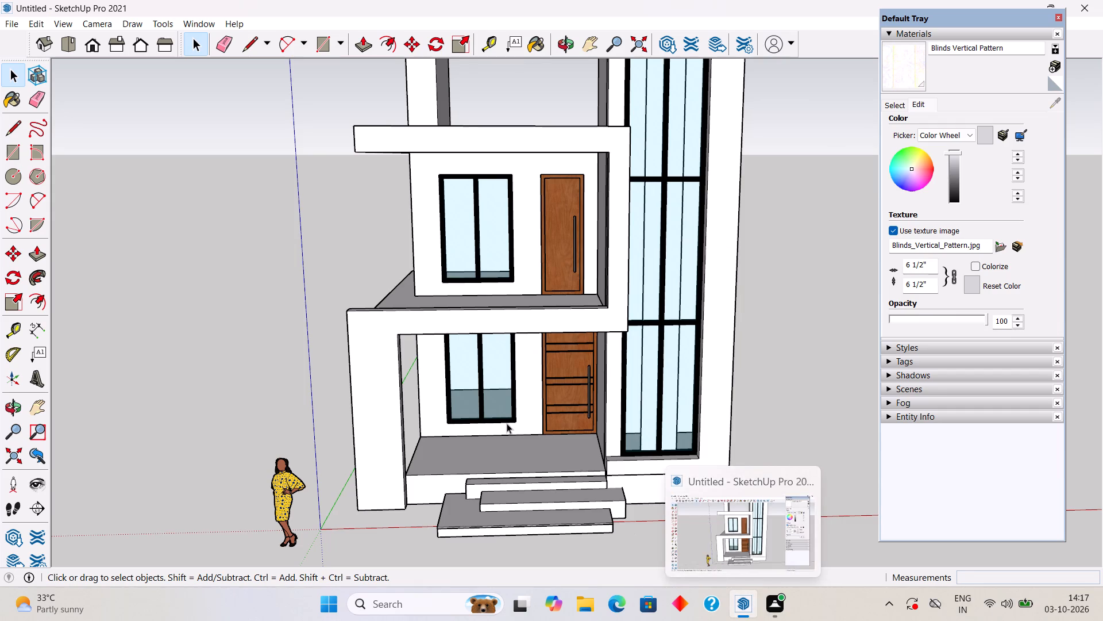
scroll(530, 402, down, 8)
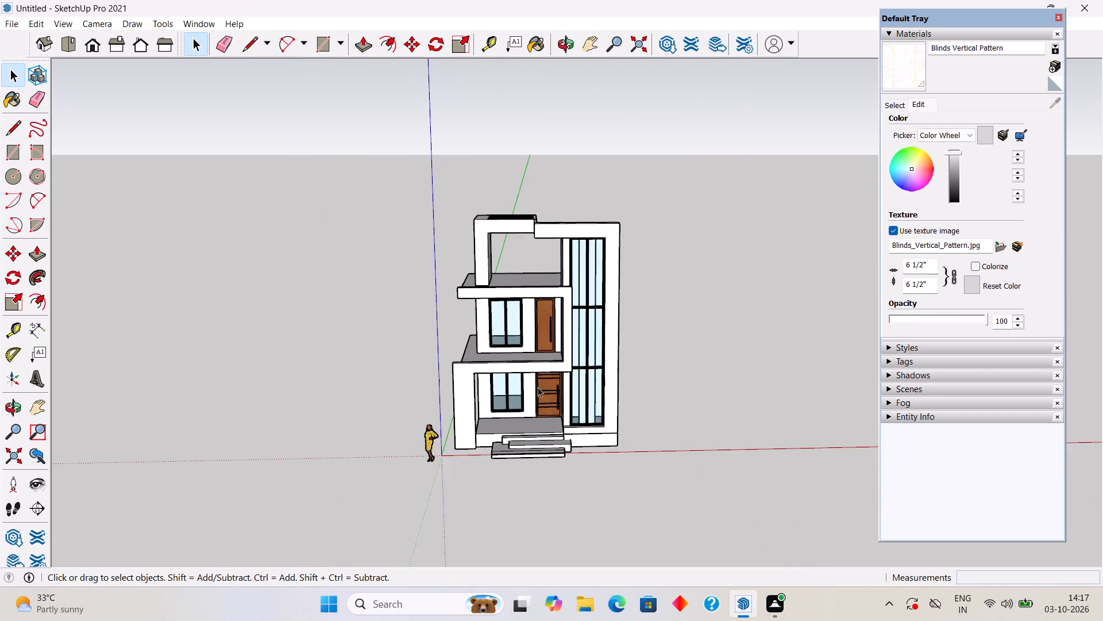
middle_drag(543, 379, 568, 245)
scroll(563, 350, up, 7)
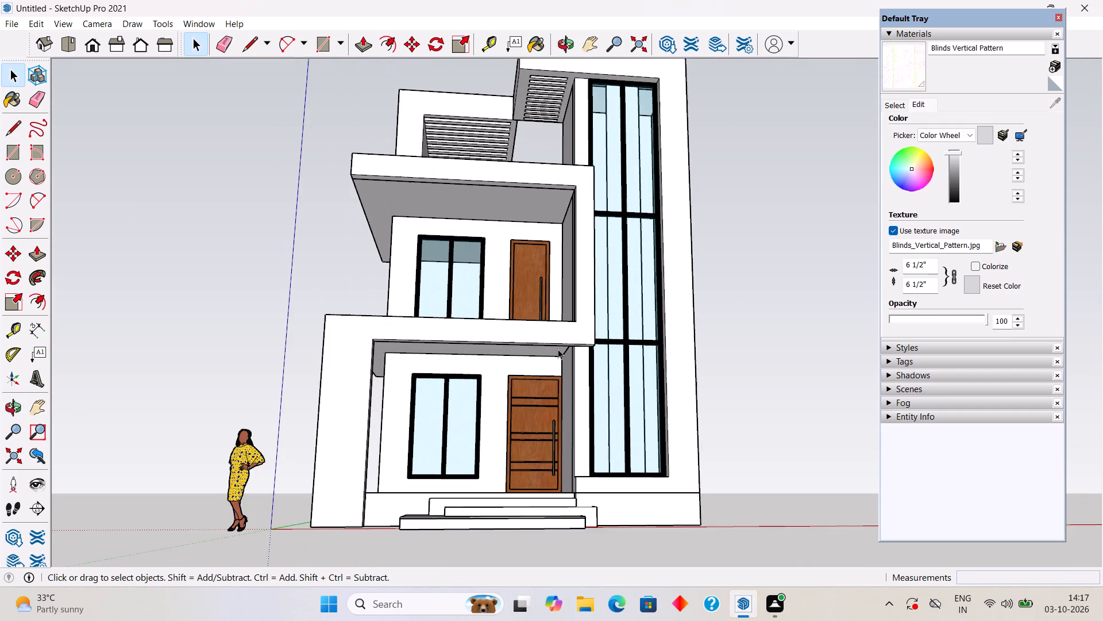
middle_drag(577, 344, 776, 415)
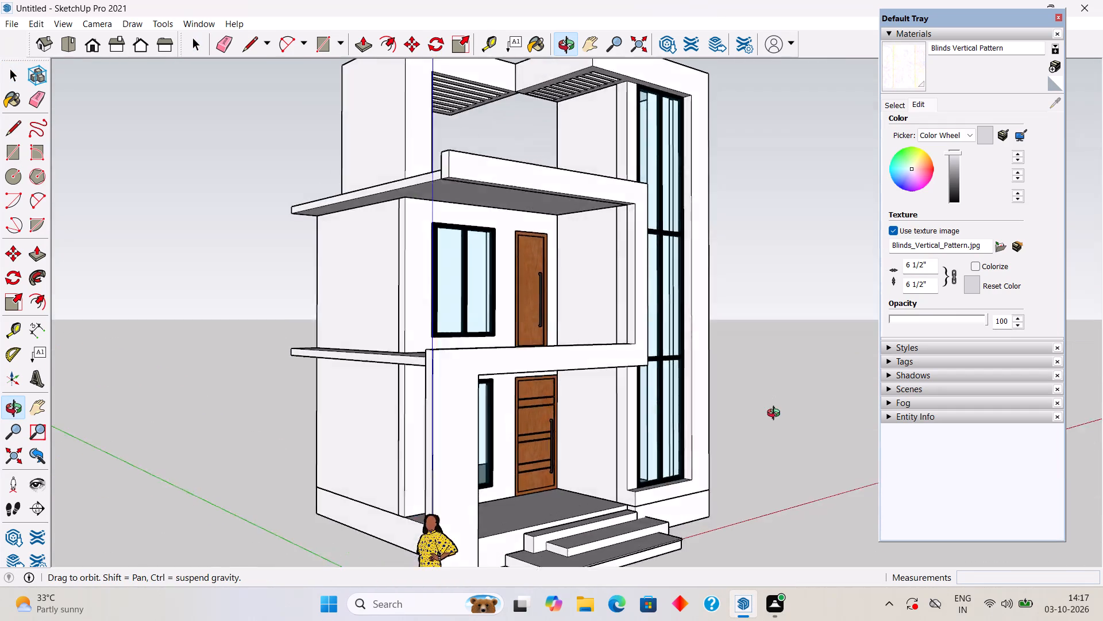
middle_drag(776, 415, 641, 450)
scroll(670, 473, down, 6)
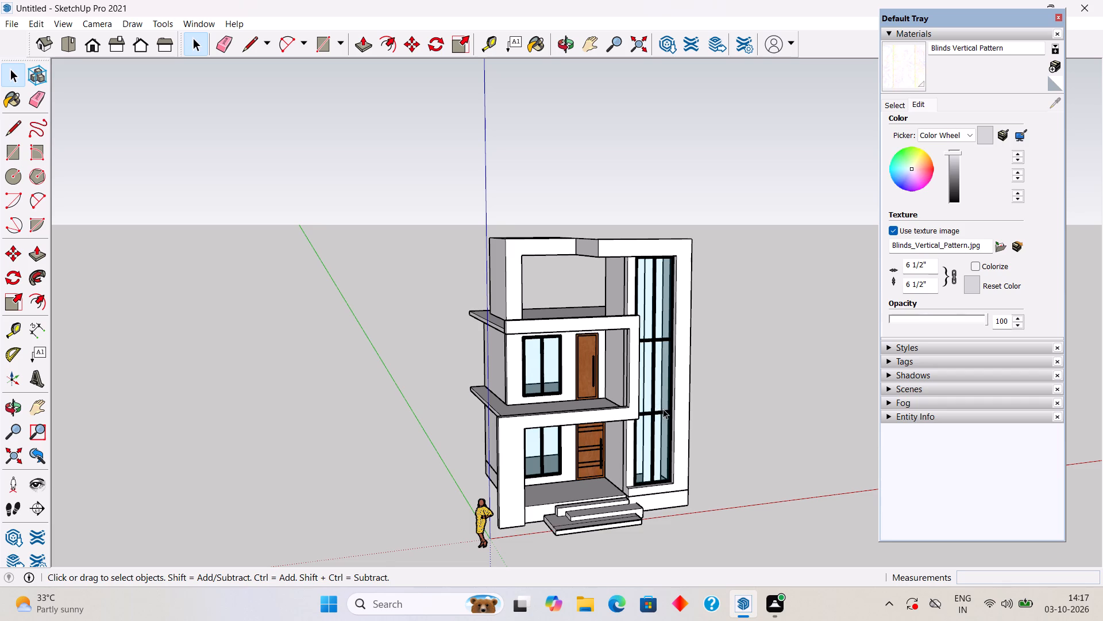
scroll(663, 409, up, 1)
scroll(569, 500, up, 1)
middle_drag(542, 504, 462, 450)
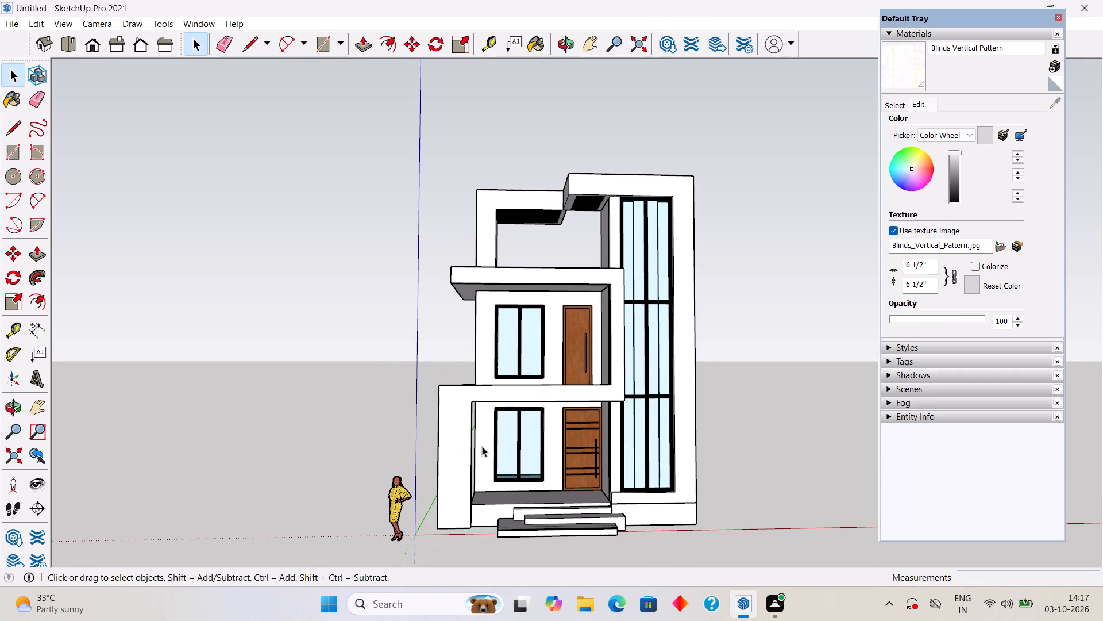
scroll(482, 446, down, 3)
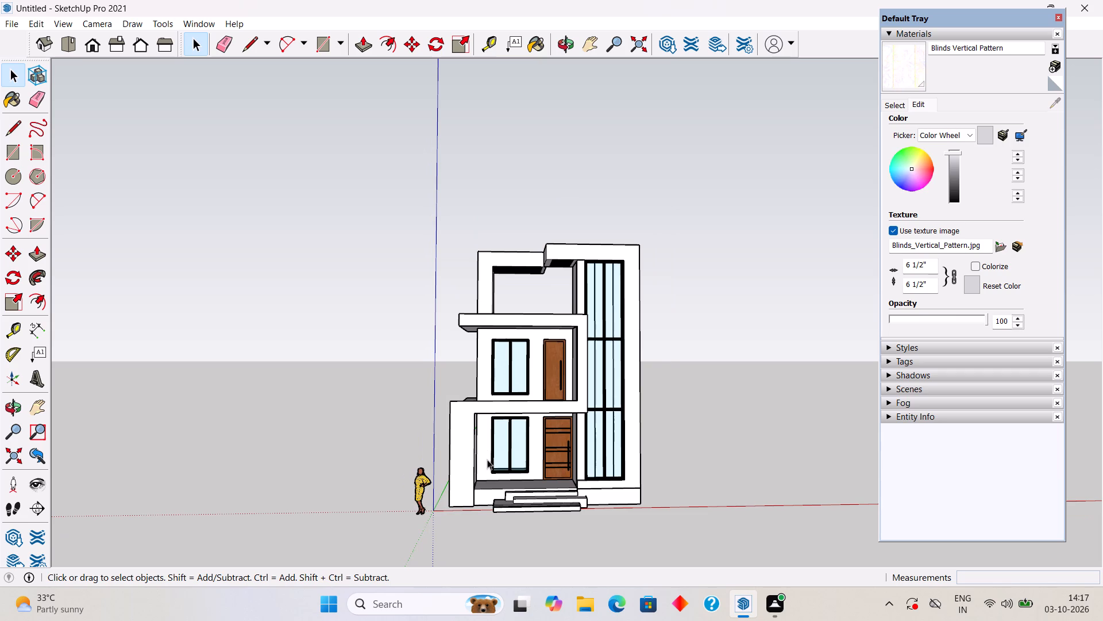
middle_drag(550, 358, 248, 365)
middle_drag(707, 380, 500, 408)
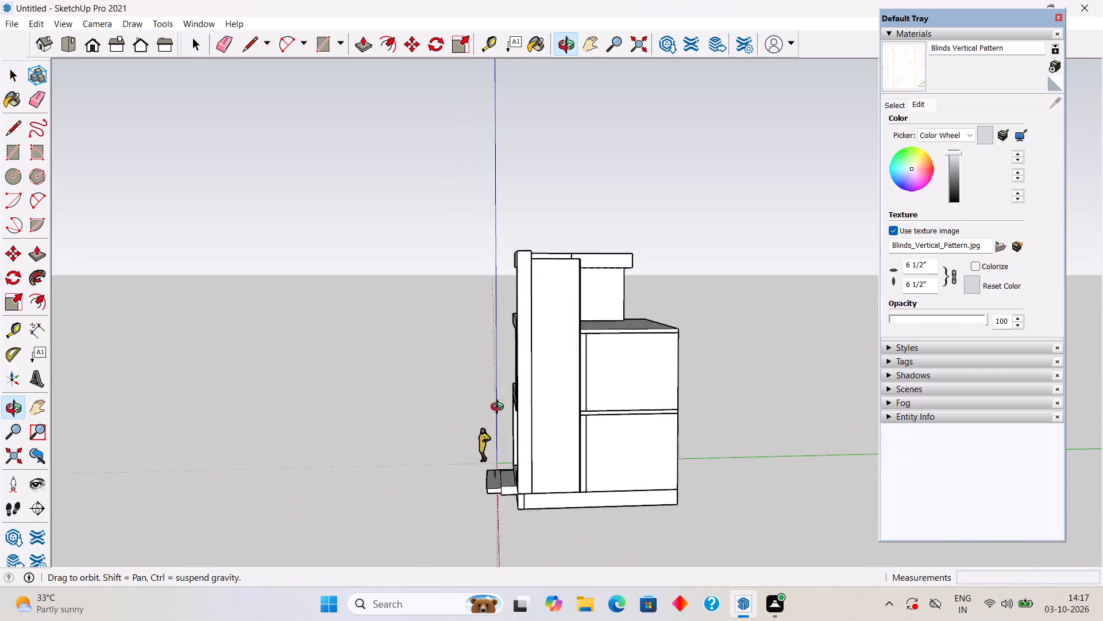
middle_drag(500, 408, 144, 421)
middle_drag(644, 359, 315, 409)
middle_drag(628, 332, 796, 401)
scroll(595, 324, up, 9)
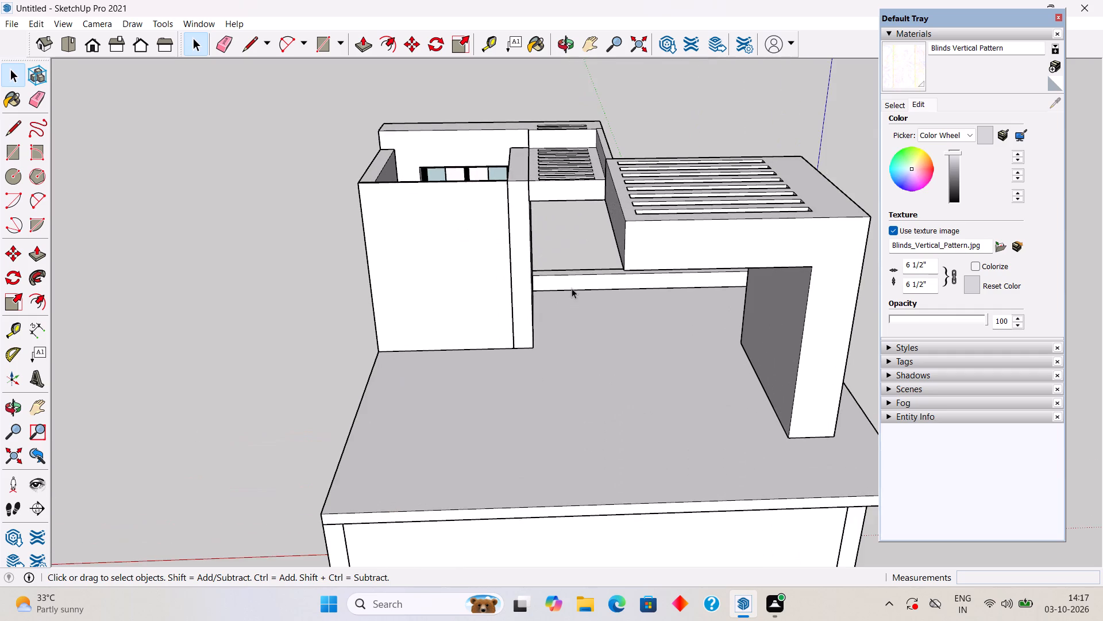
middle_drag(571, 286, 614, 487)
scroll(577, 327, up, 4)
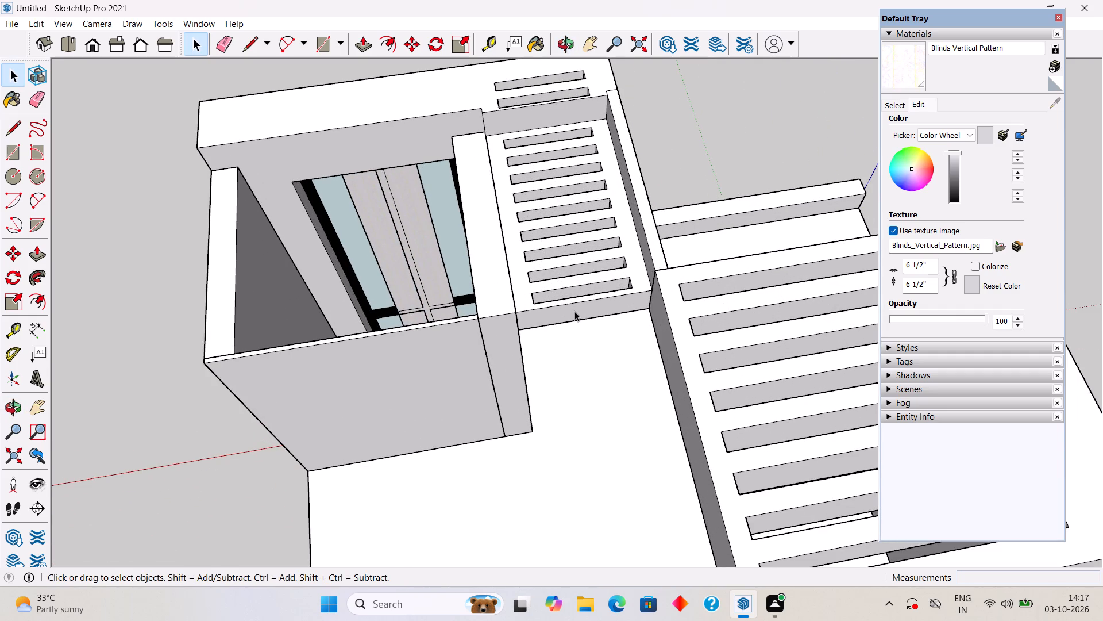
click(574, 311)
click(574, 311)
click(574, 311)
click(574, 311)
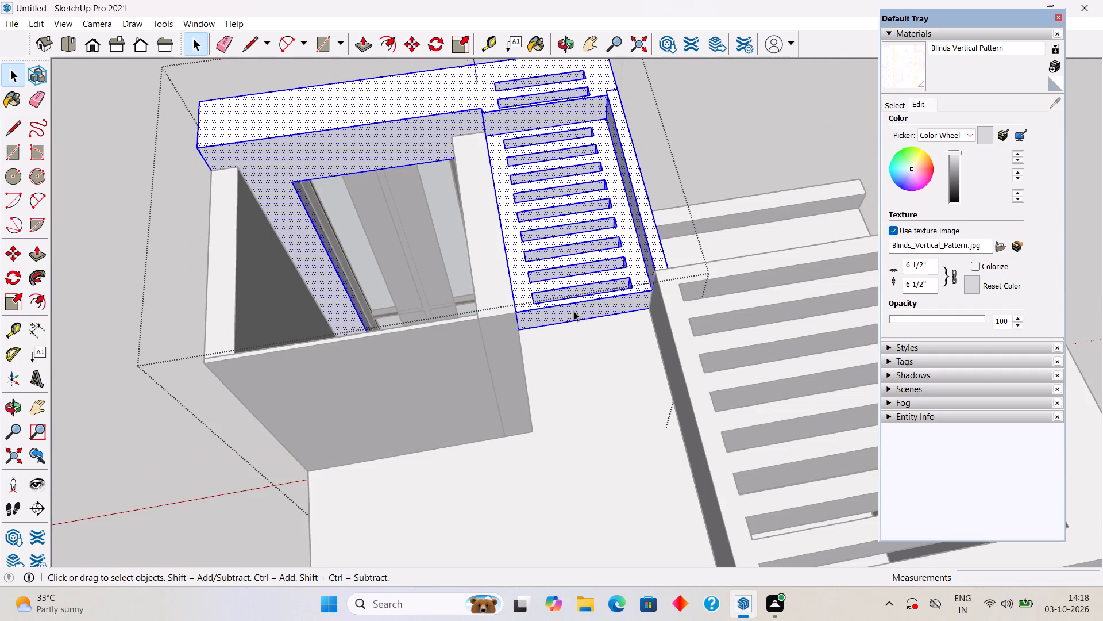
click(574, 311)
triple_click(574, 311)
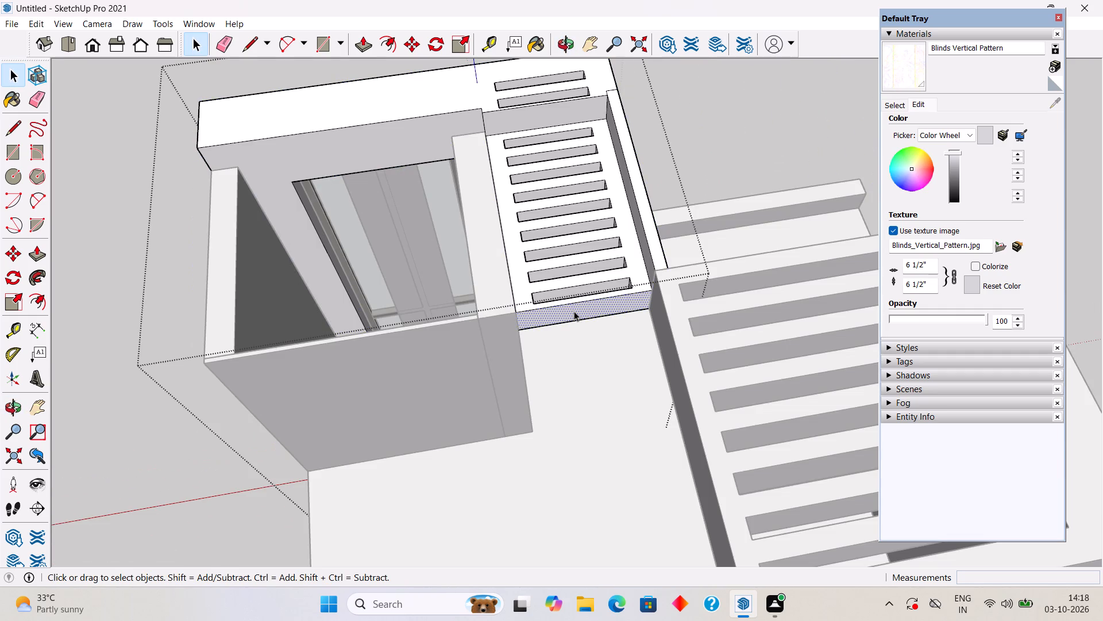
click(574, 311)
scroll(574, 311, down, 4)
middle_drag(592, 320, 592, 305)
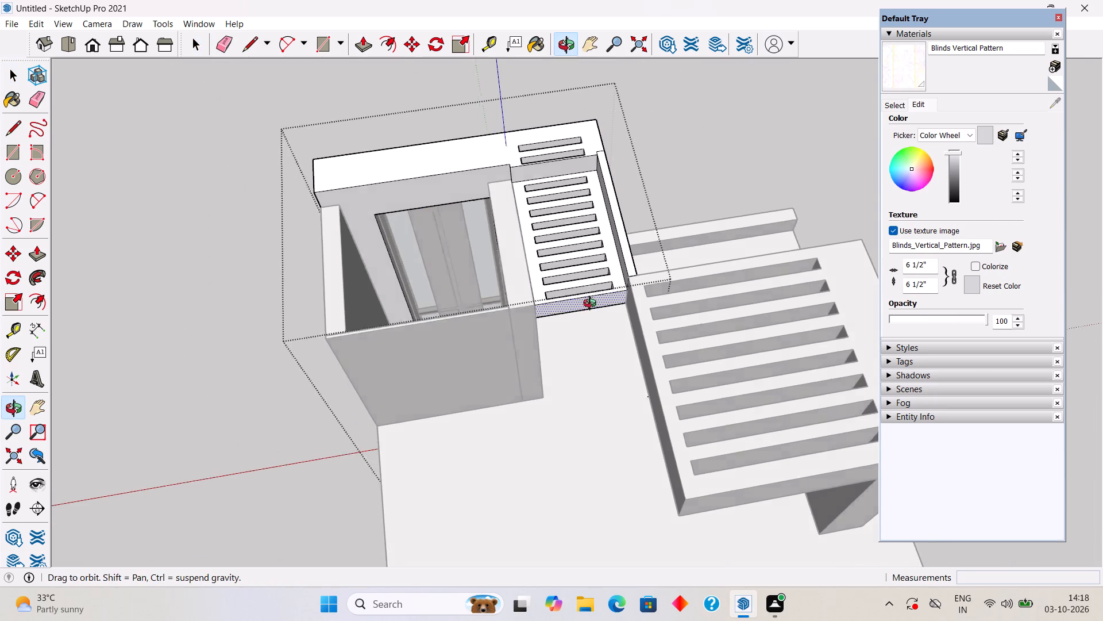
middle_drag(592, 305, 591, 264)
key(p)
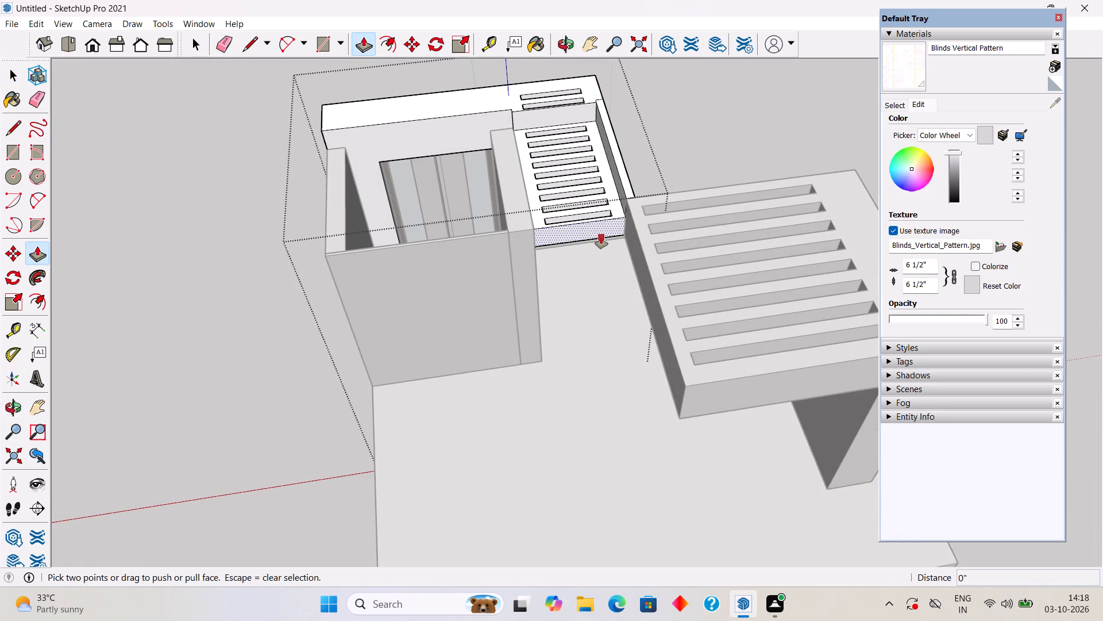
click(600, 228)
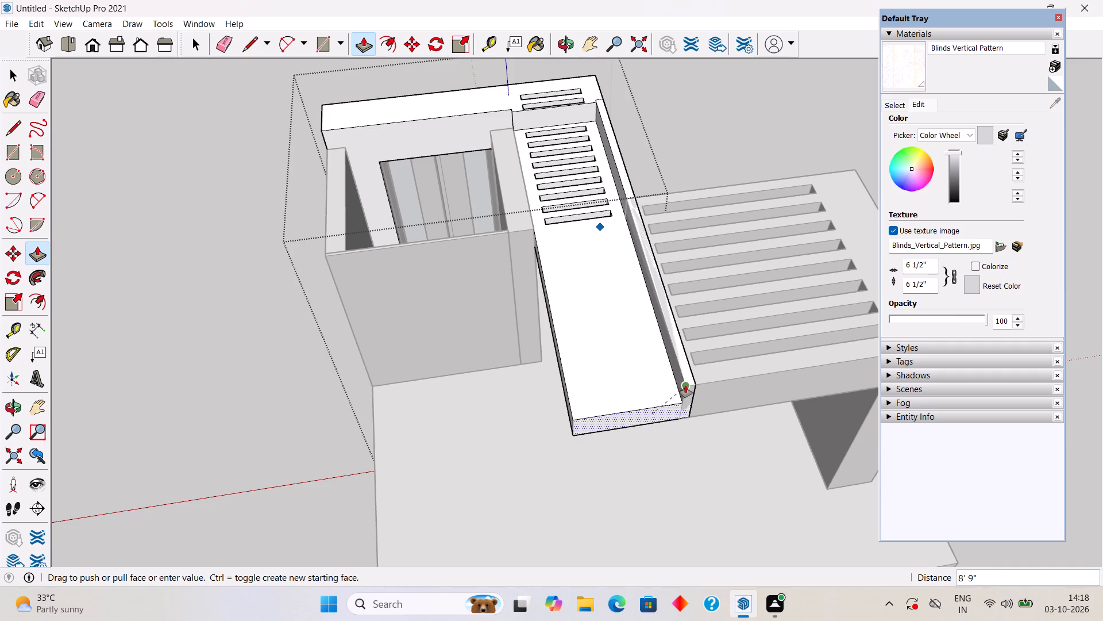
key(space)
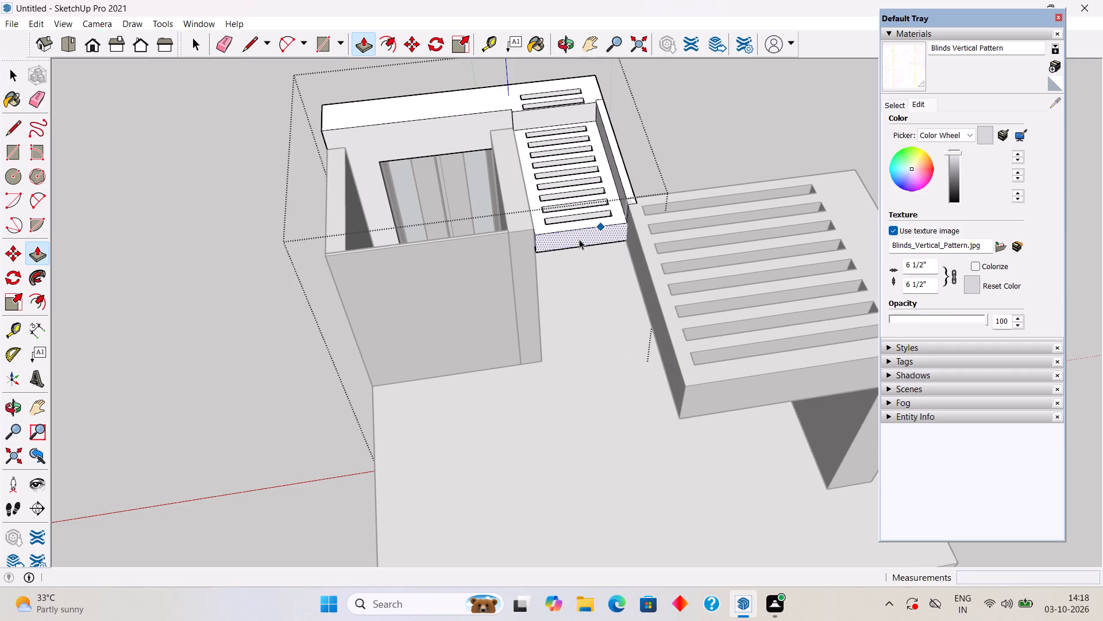
Open the slatted terrace canopy group and Push/Pull its side face beside the tower canopy 4" inward.
middle_drag(618, 252, 690, 228)
triple_click(691, 227)
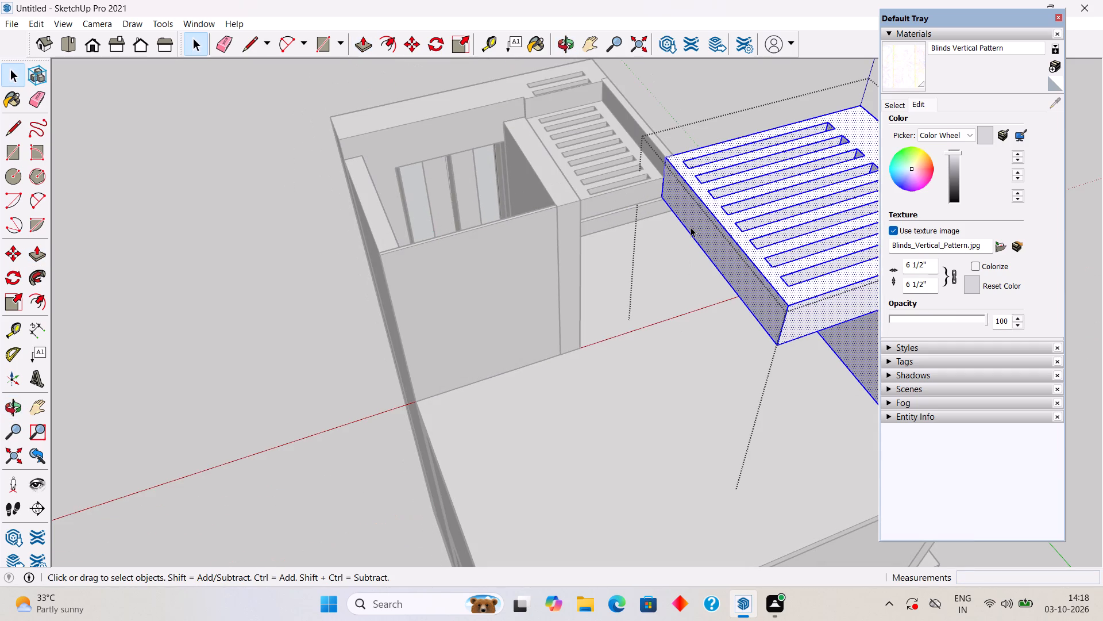
key(p)
click(693, 223)
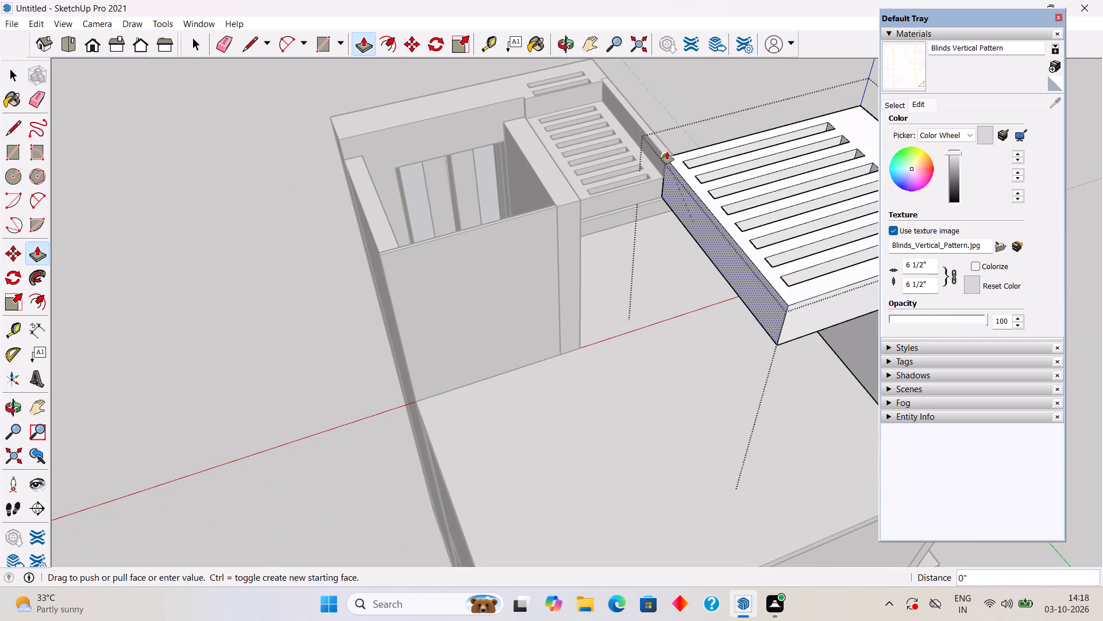
click(661, 135)
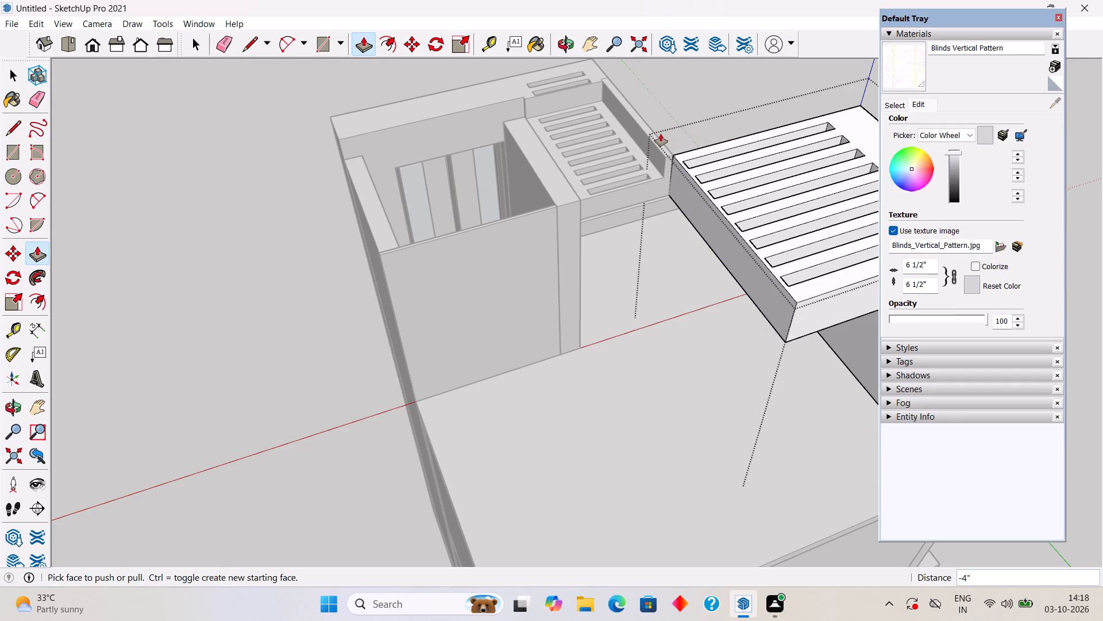
key(space)
Open the tower group and Push/Pull its roof canopy's rear end face out 8' 9", flush with the slatted terrace canopy's end, and close the group.
click(651, 195)
triple_click(652, 195)
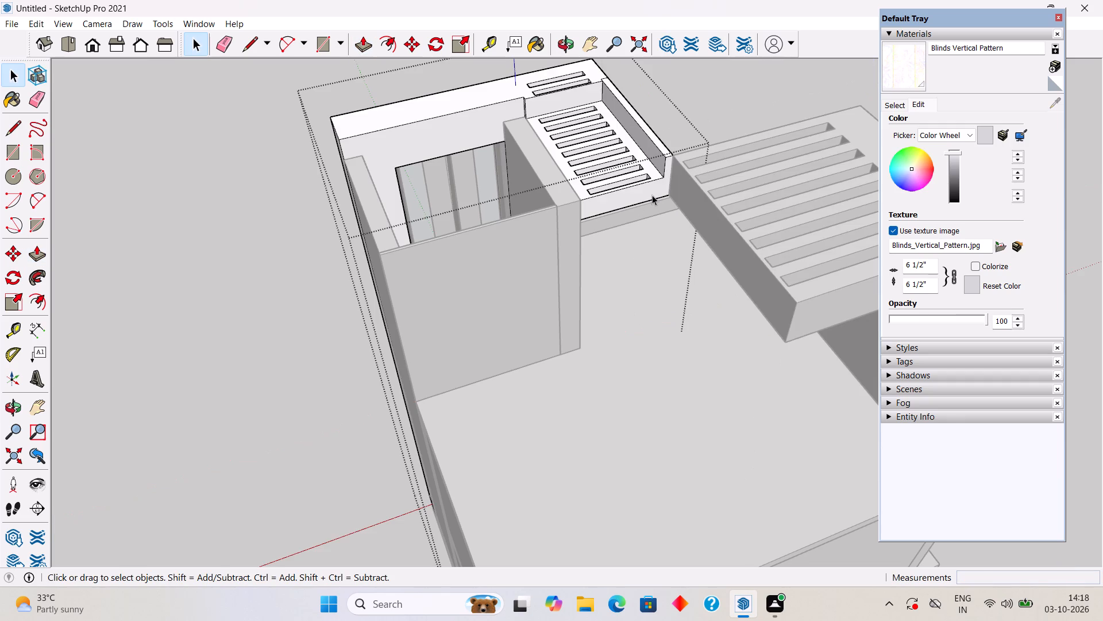
key(p)
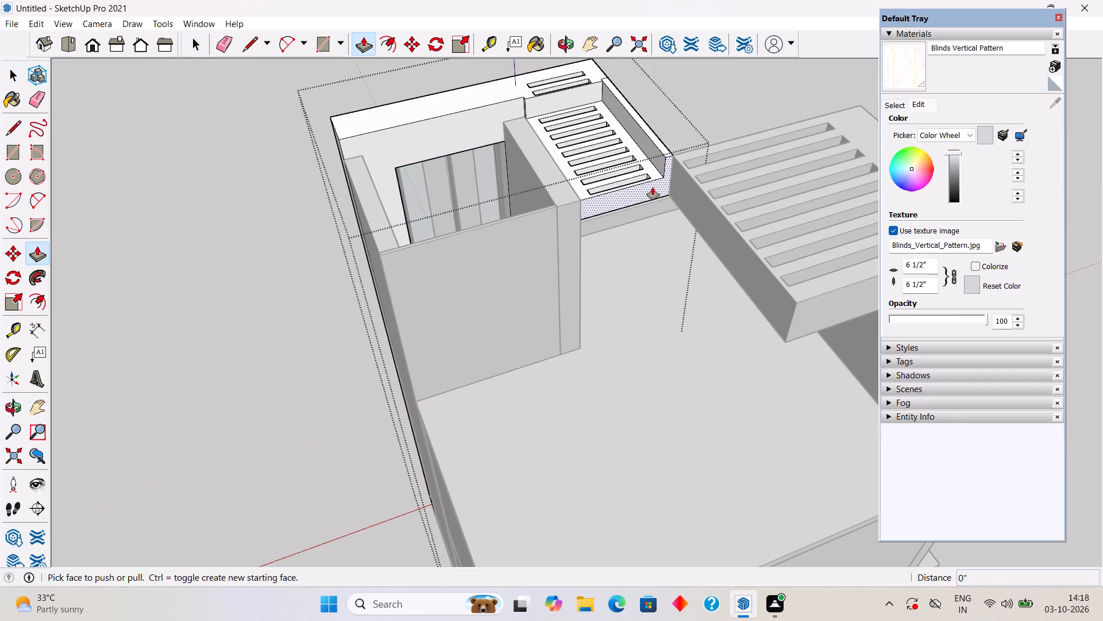
click(653, 187)
click(798, 299)
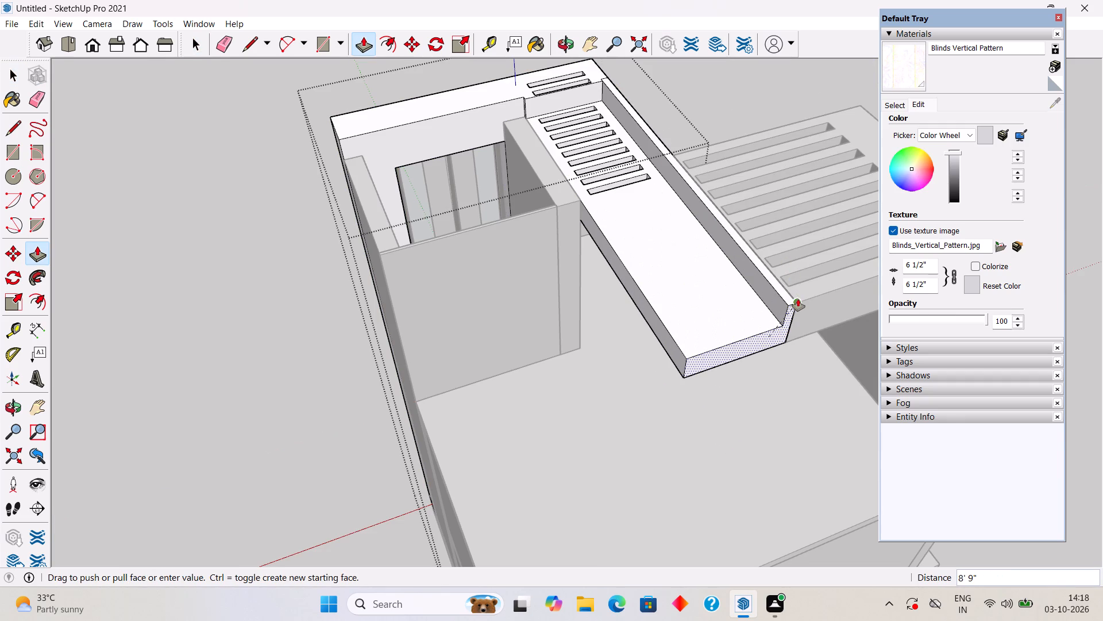
key(space)
scroll(798, 299, down, 7)
middle_drag(712, 292, 655, 263)
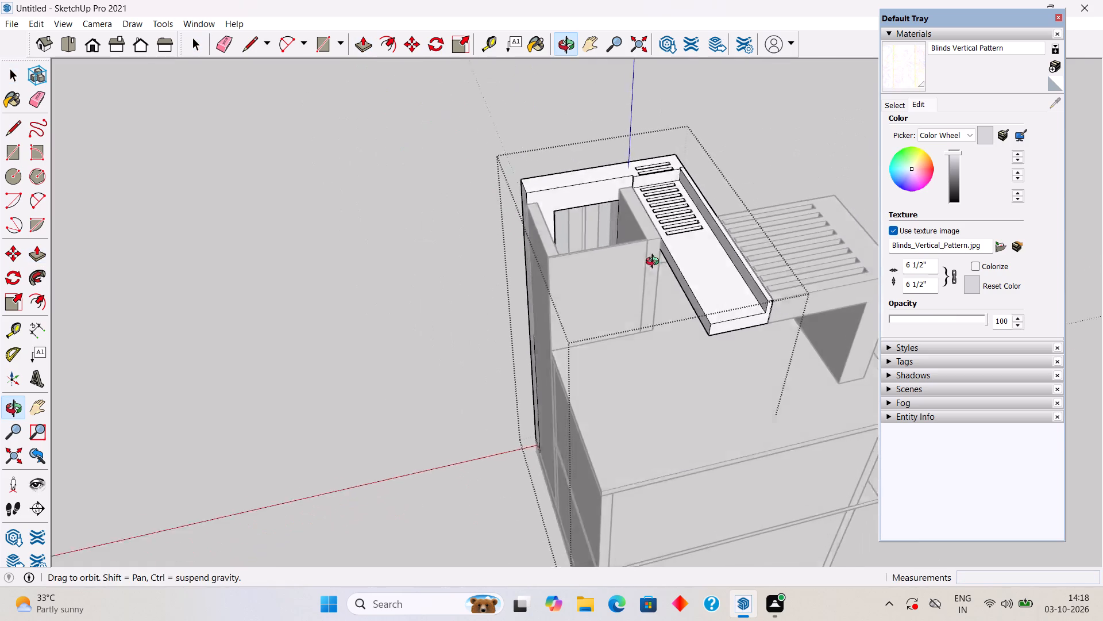
middle_drag(655, 263, 574, 220)
scroll(575, 220, down, 5)
click(691, 165)
Examine the extended tower canopy and the adjoining slatted terrace canopy from the rear, the front and close up from underneath.
scroll(730, 199, down, 1)
middle_drag(729, 201, 407, 148)
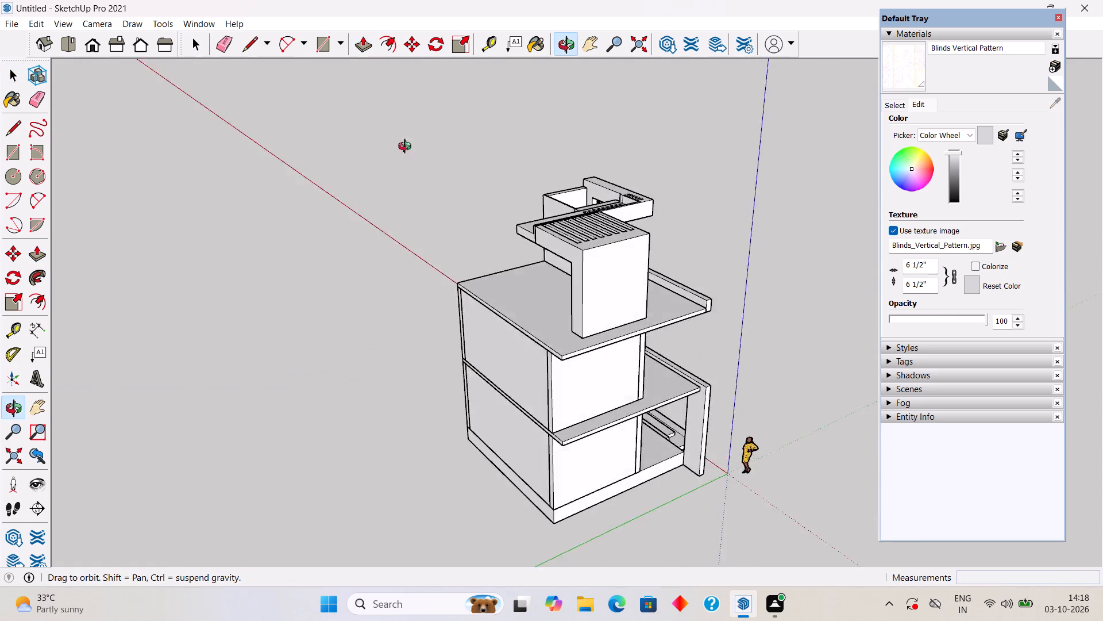
middle_drag(407, 148, 361, 143)
middle_drag(570, 235, 298, 195)
middle_drag(496, 245, 280, 184)
middle_drag(529, 271, 502, 152)
scroll(570, 224, up, 8)
middle_drag(544, 213, 488, 304)
scroll(529, 301, up, 3)
middle_drag(495, 265, 440, 199)
scroll(440, 199, down, 3)
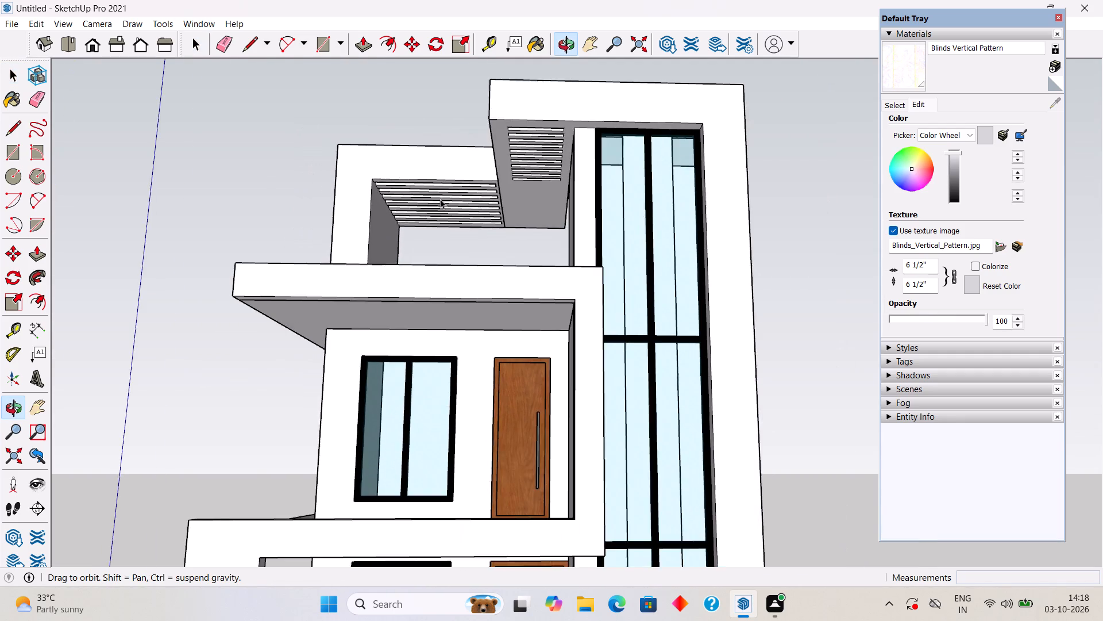
scroll(440, 199, down, 8)
middle_drag(468, 235, 496, 260)
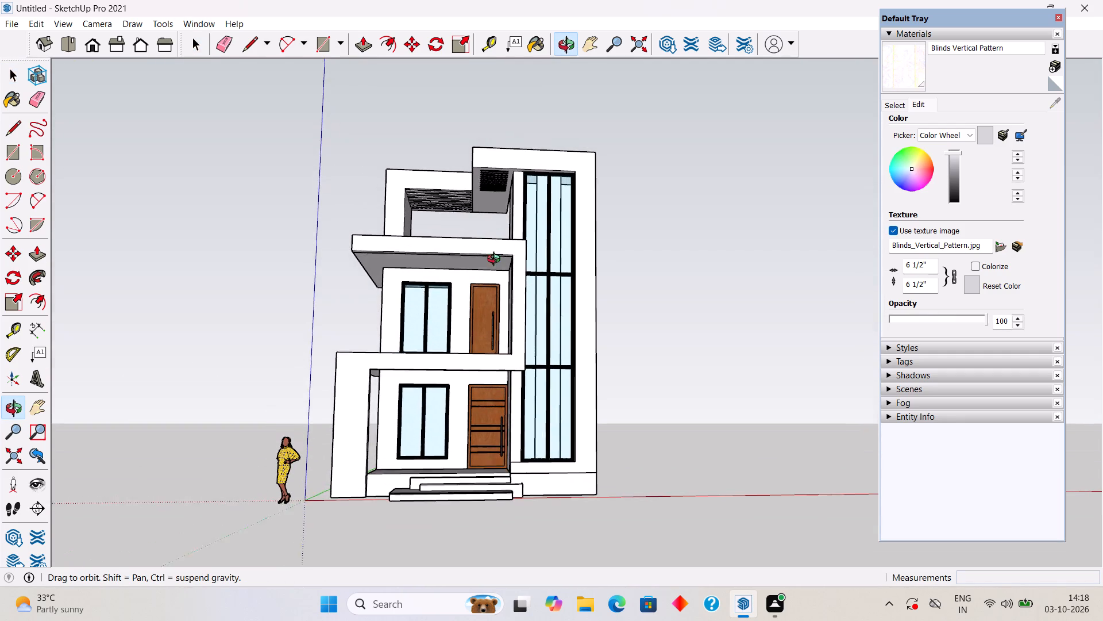
middle_drag(496, 260, 497, 264)
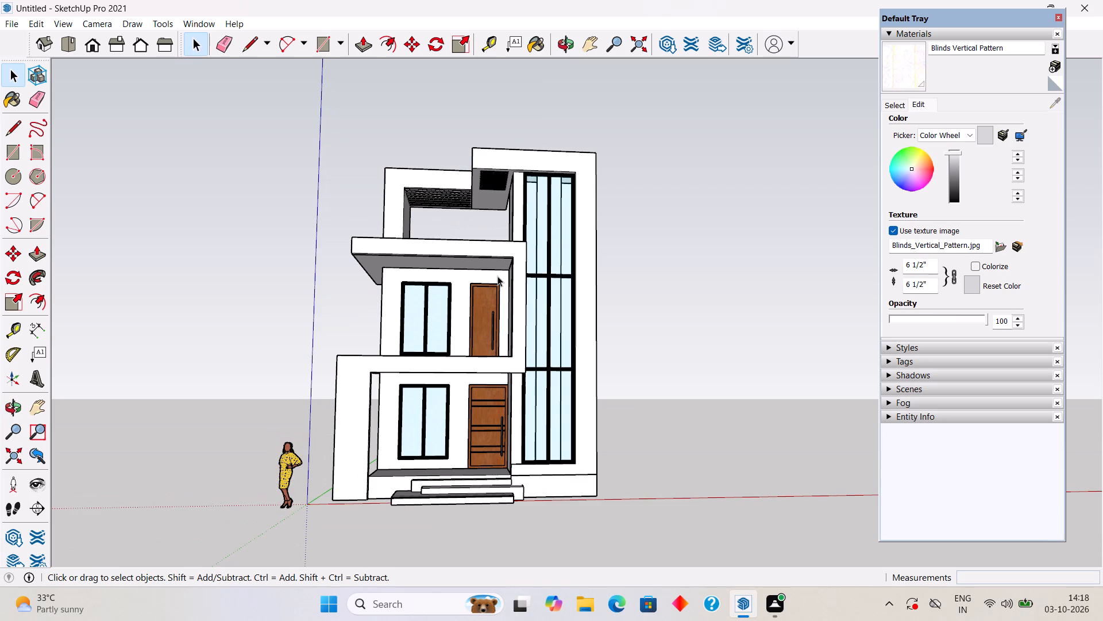
scroll(495, 278, down, 3)
middle_drag(470, 180, 470, 211)
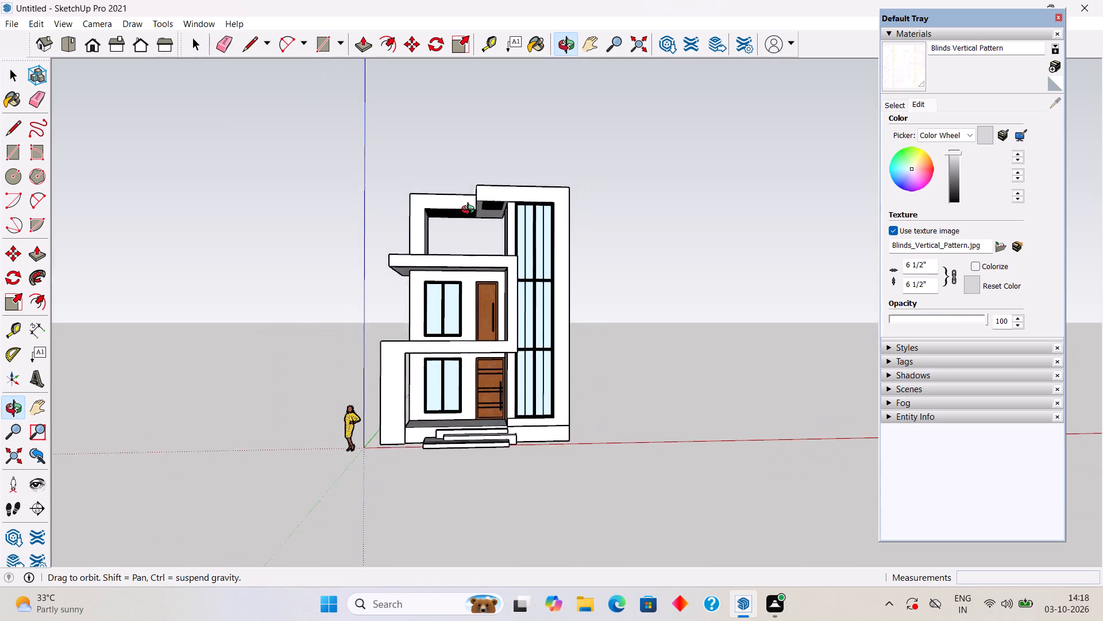
middle_drag(470, 211, 484, 126)
scroll(479, 210, up, 9)
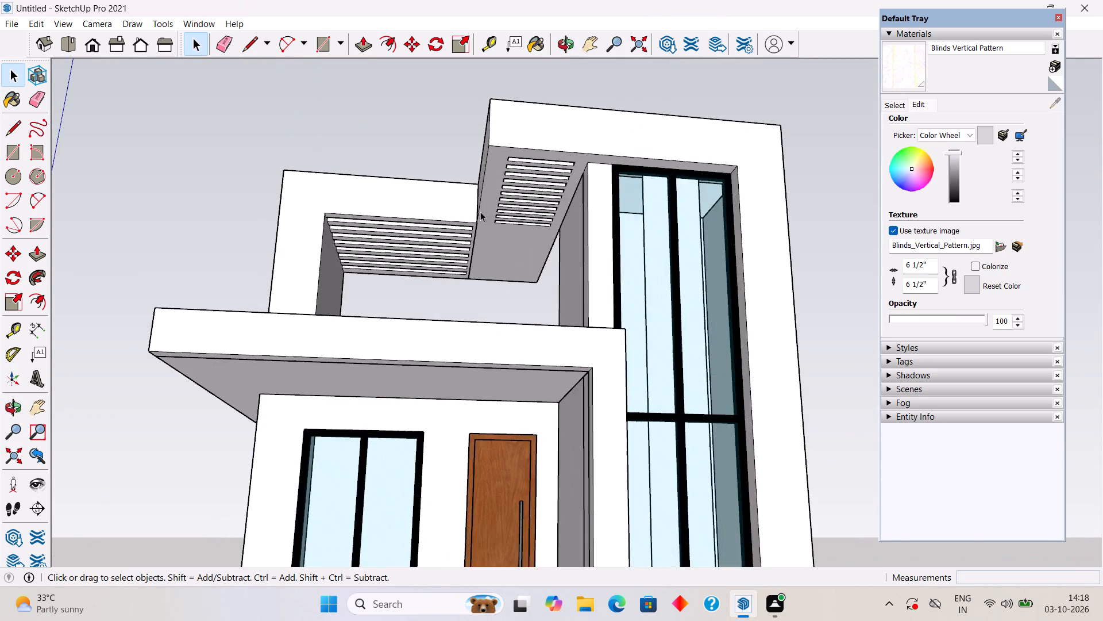
scroll(480, 212, up, 7)
middle_drag(538, 235, 527, 198)
scroll(527, 223, up, 5)
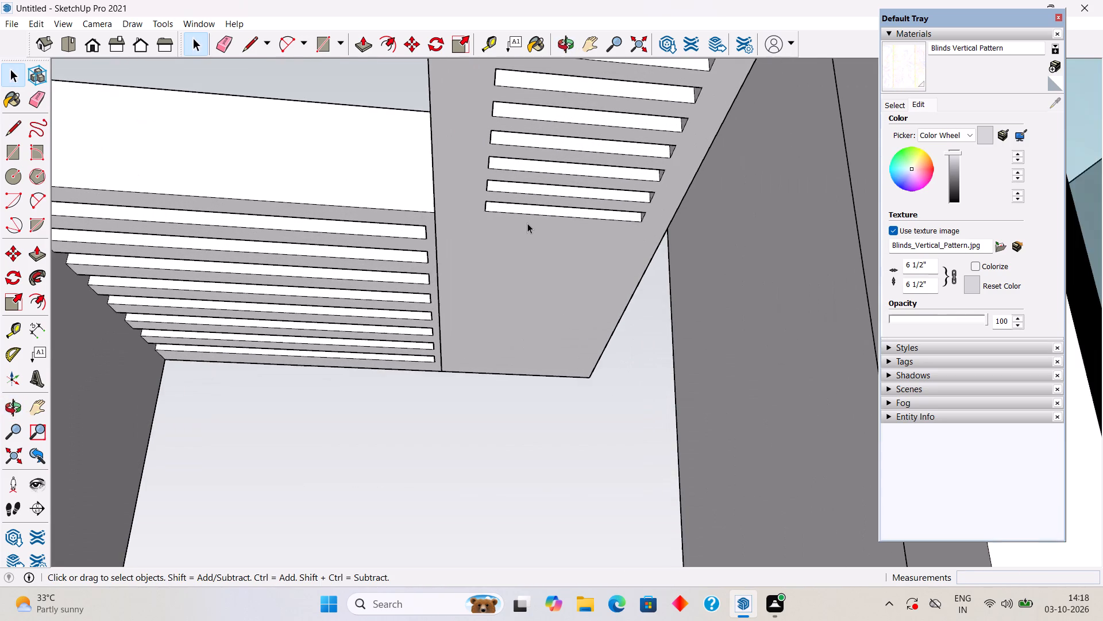
Hide every object except the tower group by inverting the selection from that group.
scroll(527, 223, down, 8)
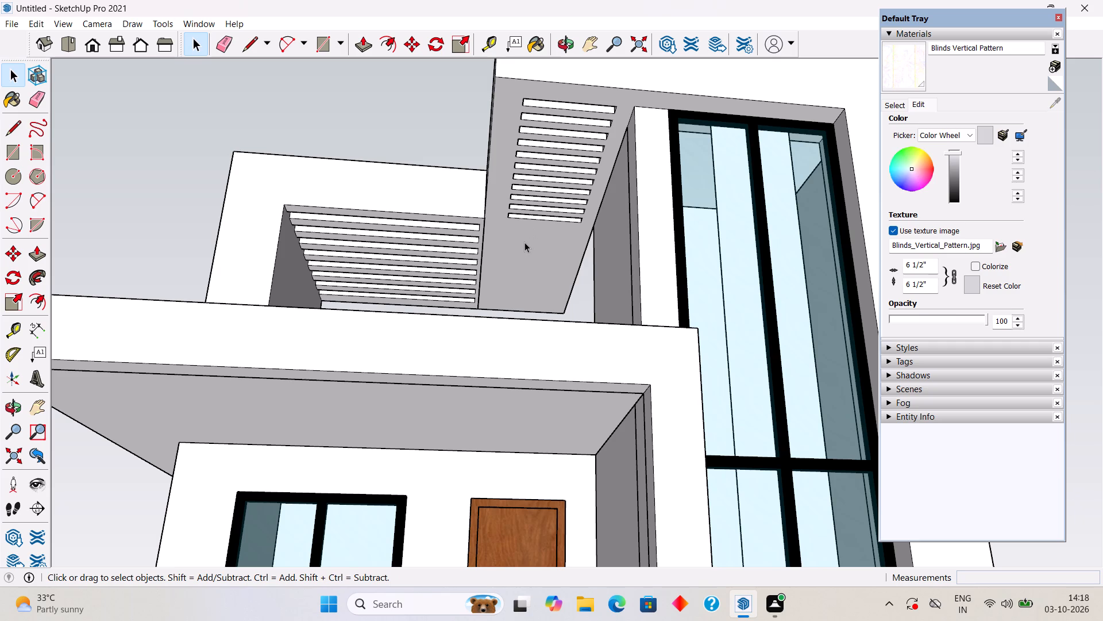
click(529, 239)
right_click(529, 239)
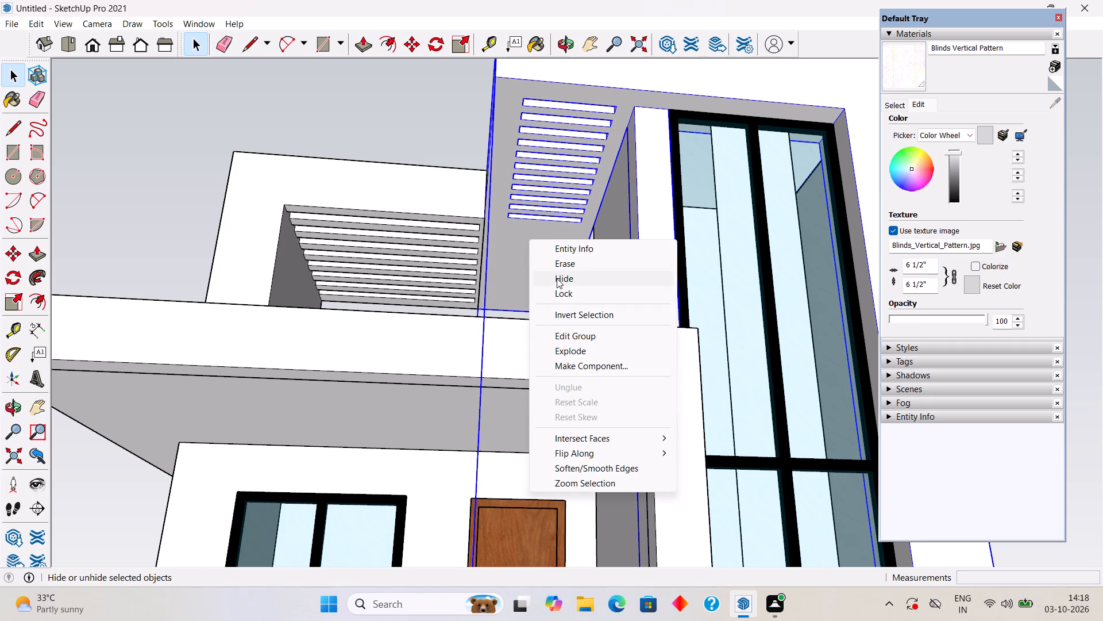
click(574, 318)
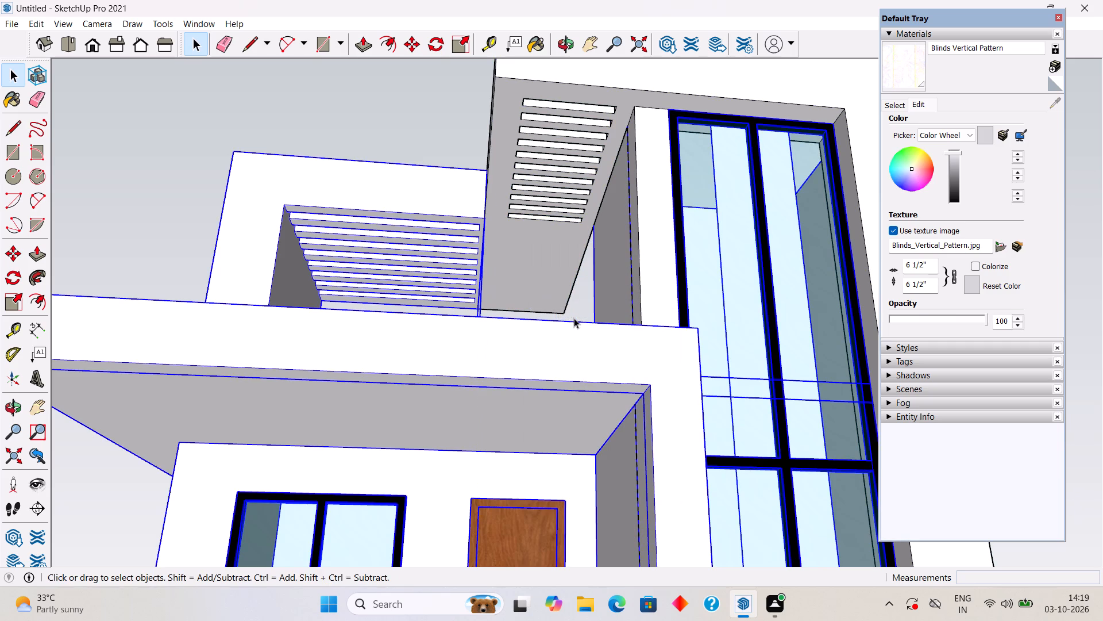
right_click(574, 316)
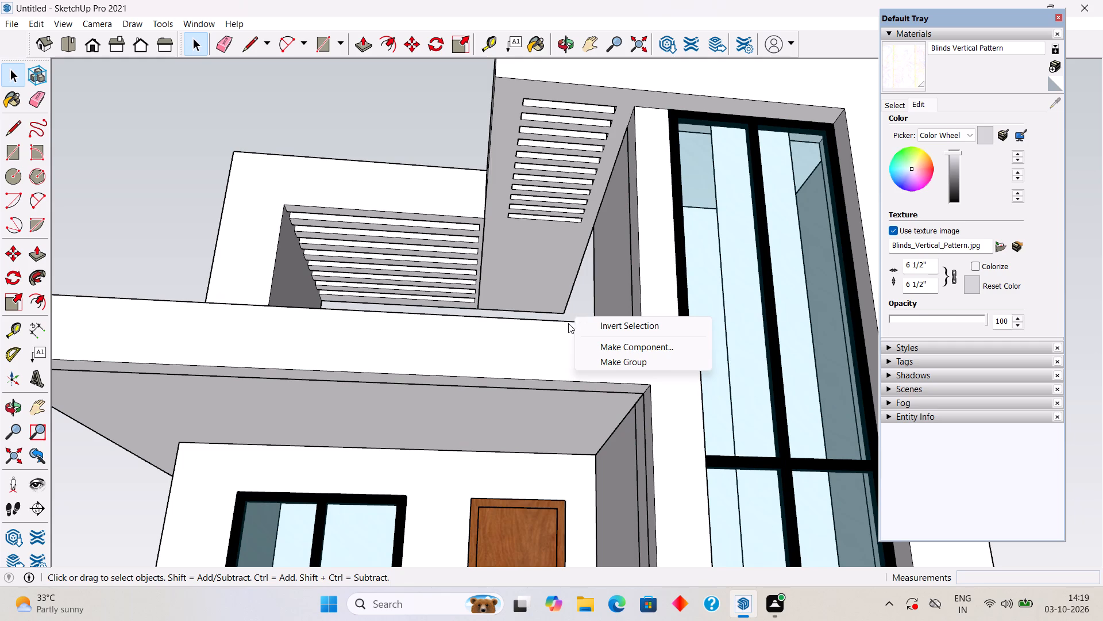
click(545, 341)
click(539, 259)
right_click(539, 259)
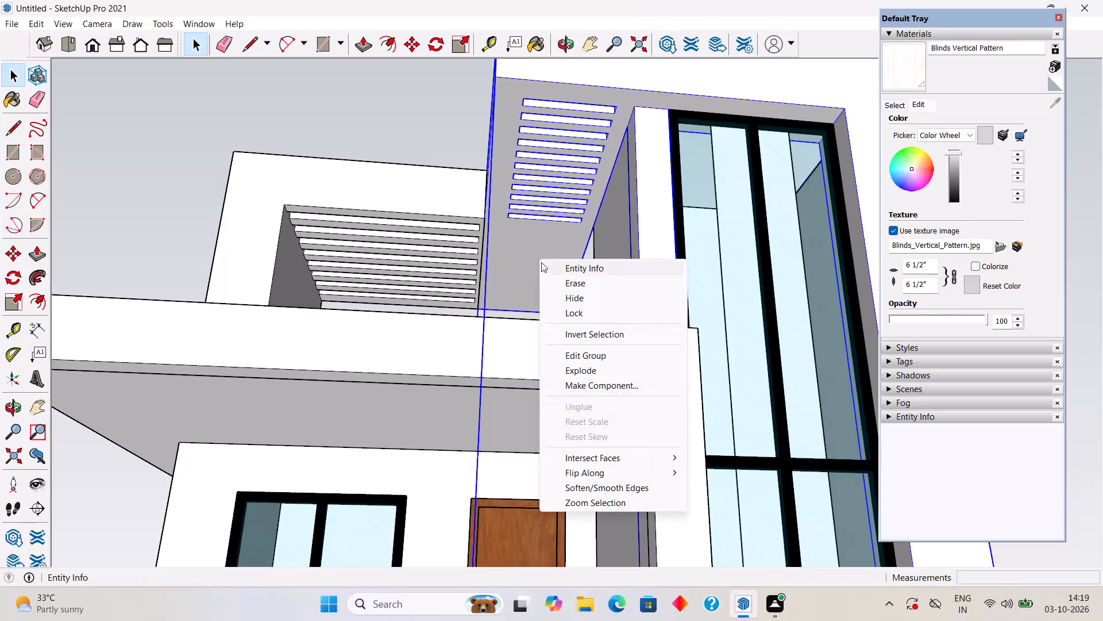
click(584, 336)
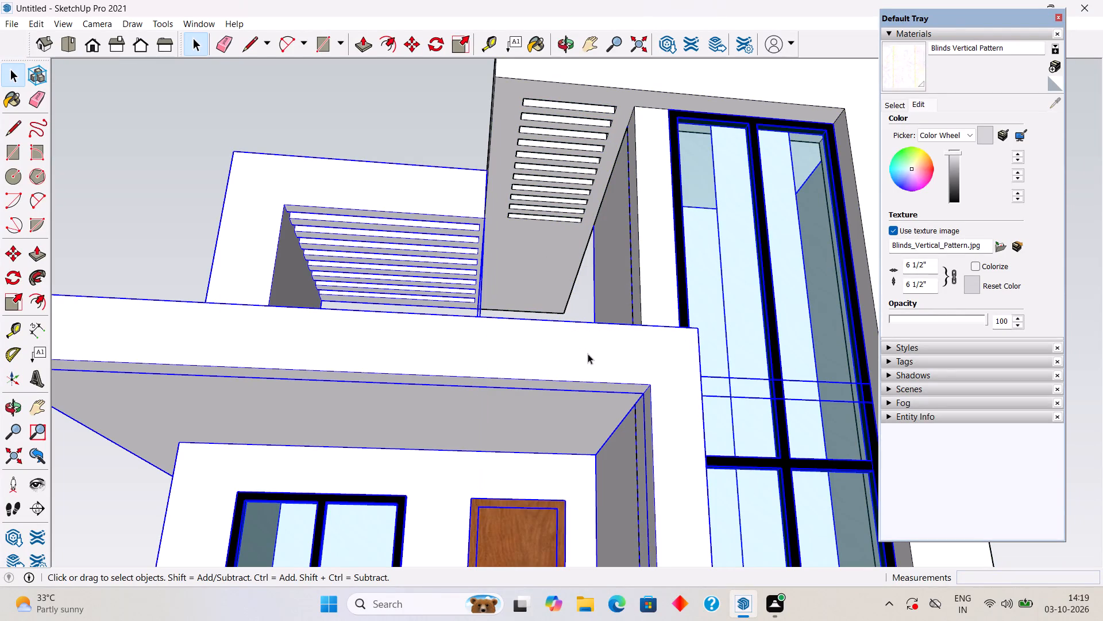
right_click(588, 354)
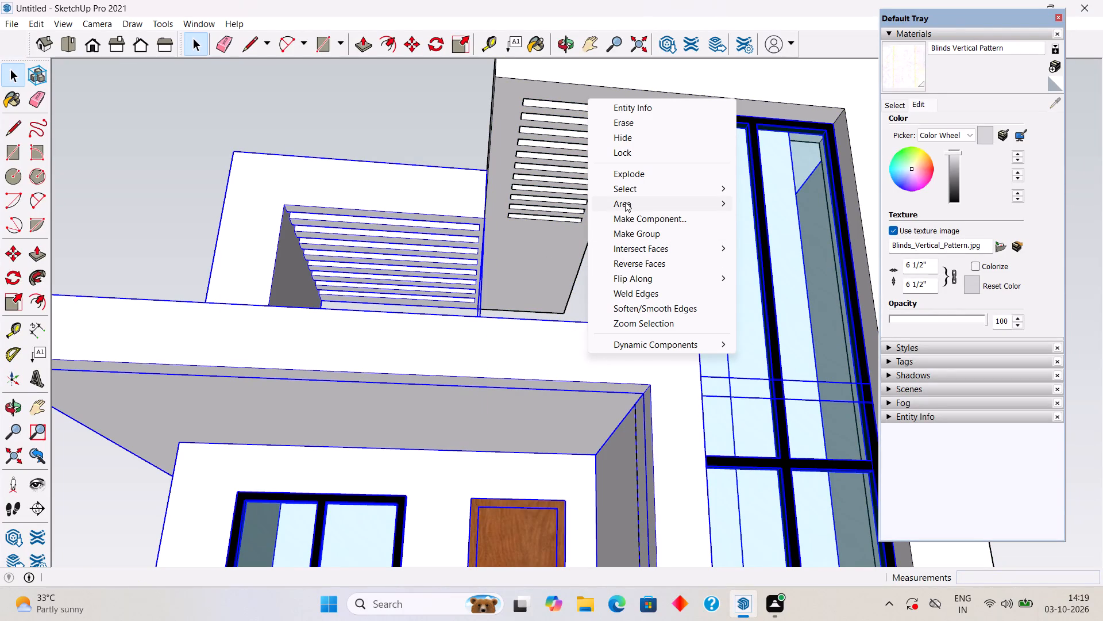
click(643, 140)
Place a Tape Measure guide 4" beyond the last slot's edge on the solid part of the tower canopy.
scroll(619, 212, down, 4)
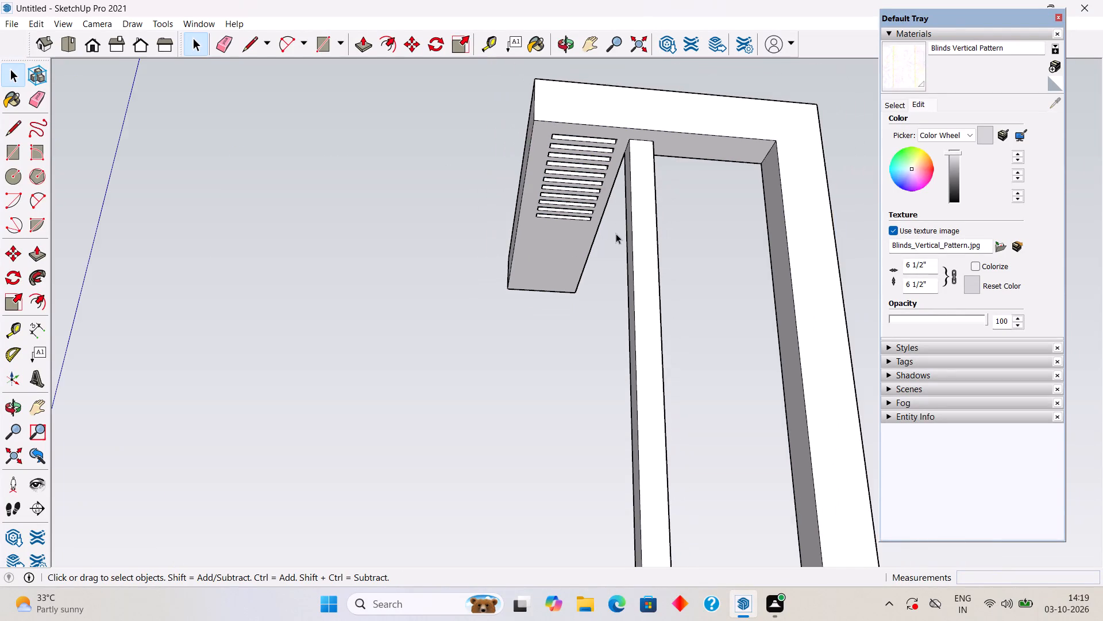
scroll(619, 254, down, 16)
middle_drag(602, 291, 646, 225)
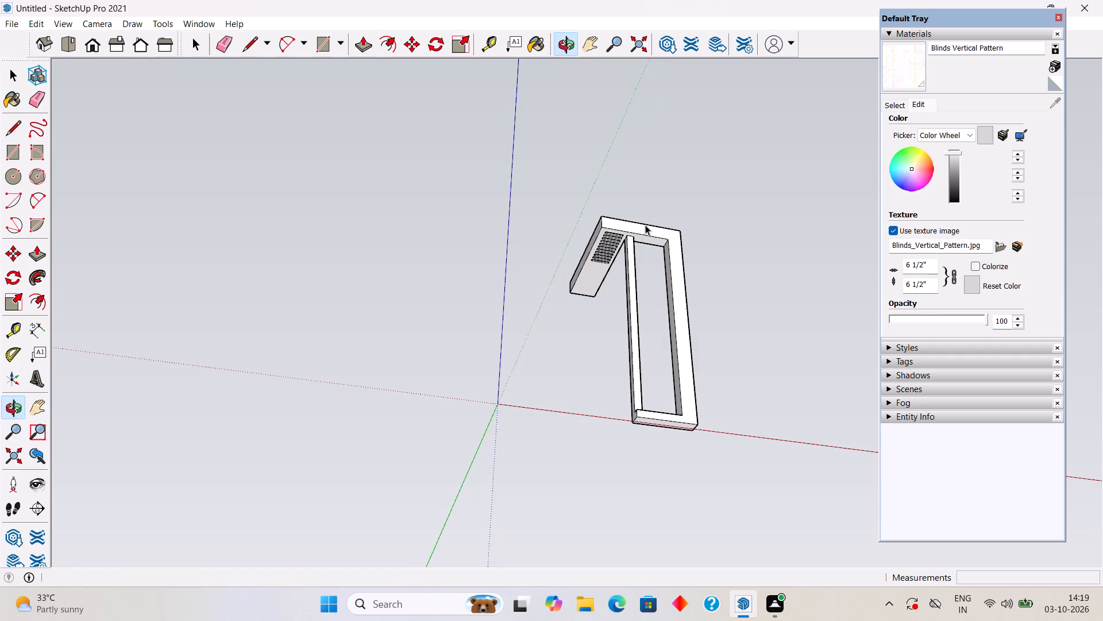
scroll(645, 277, up, 14)
middle_drag(612, 245, 588, 159)
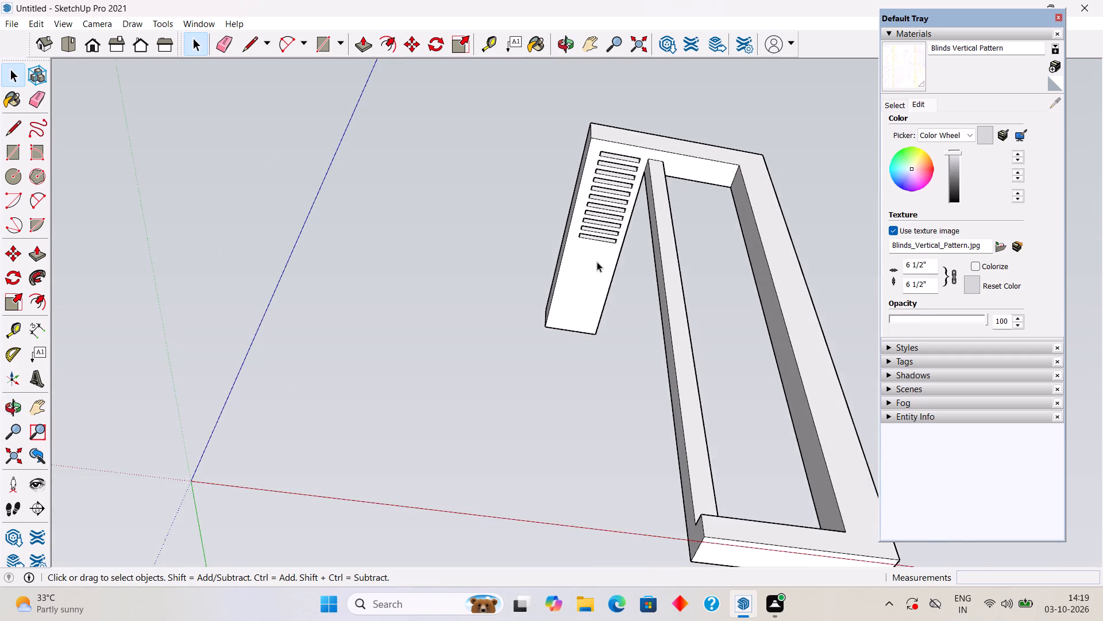
scroll(597, 262, up, 10)
middle_drag(581, 217, 577, 154)
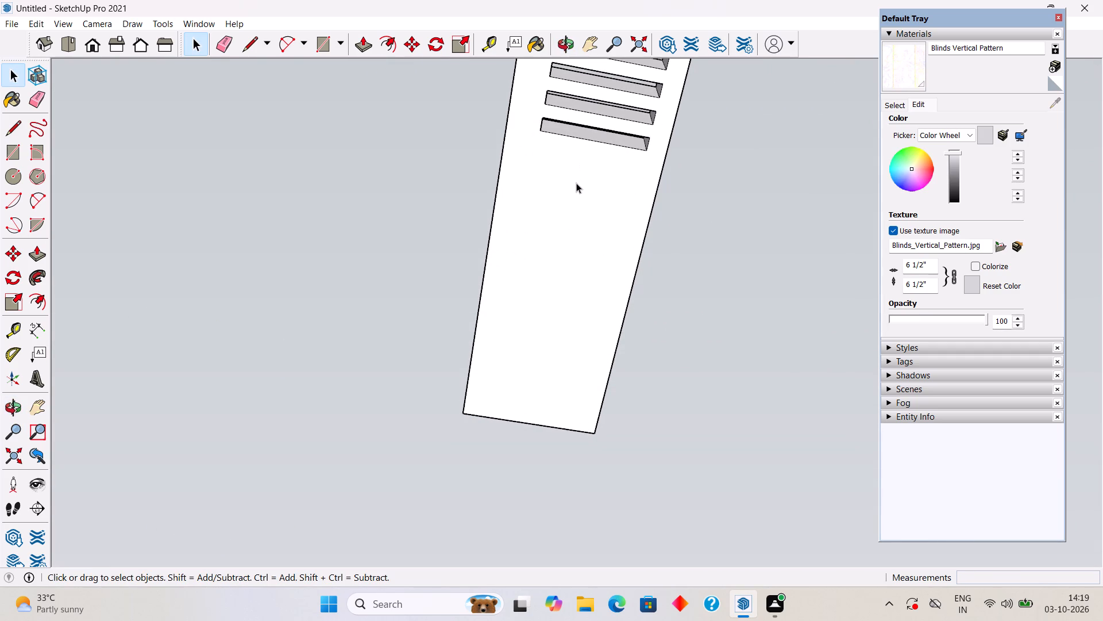
middle_drag(596, 307, 542, 319)
scroll(589, 325, down, 2)
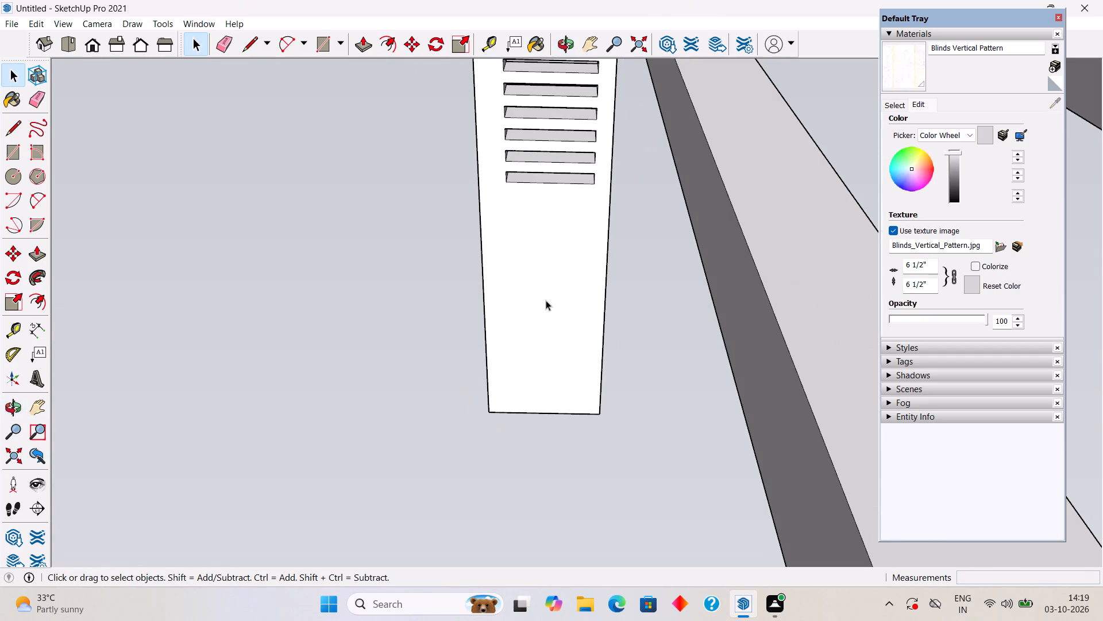
scroll(558, 199, up, 2)
key(t)
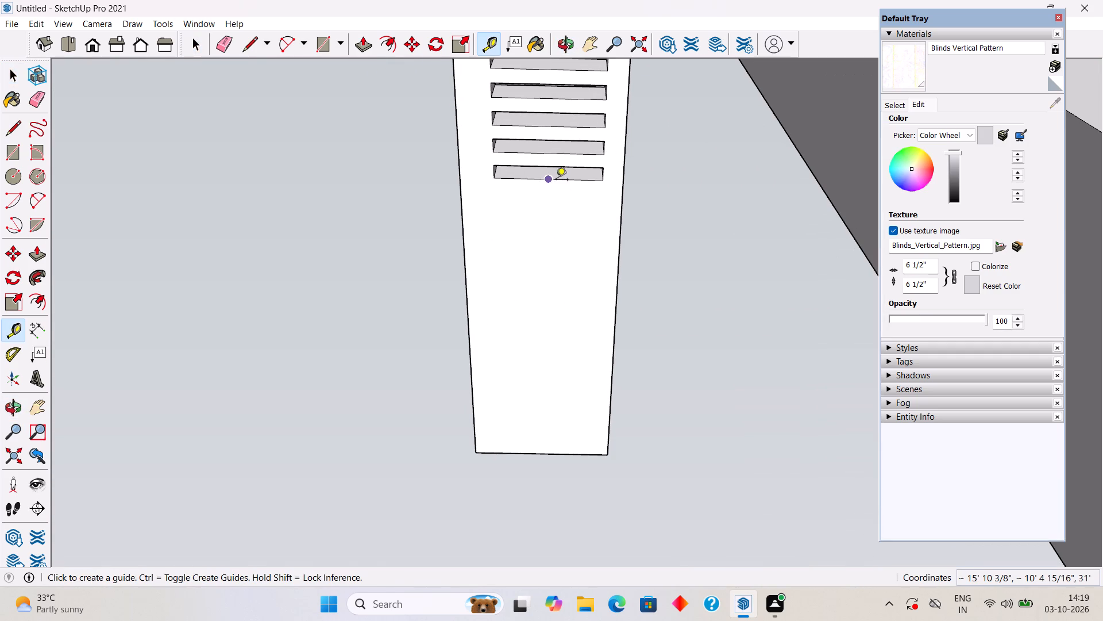
click(565, 181)
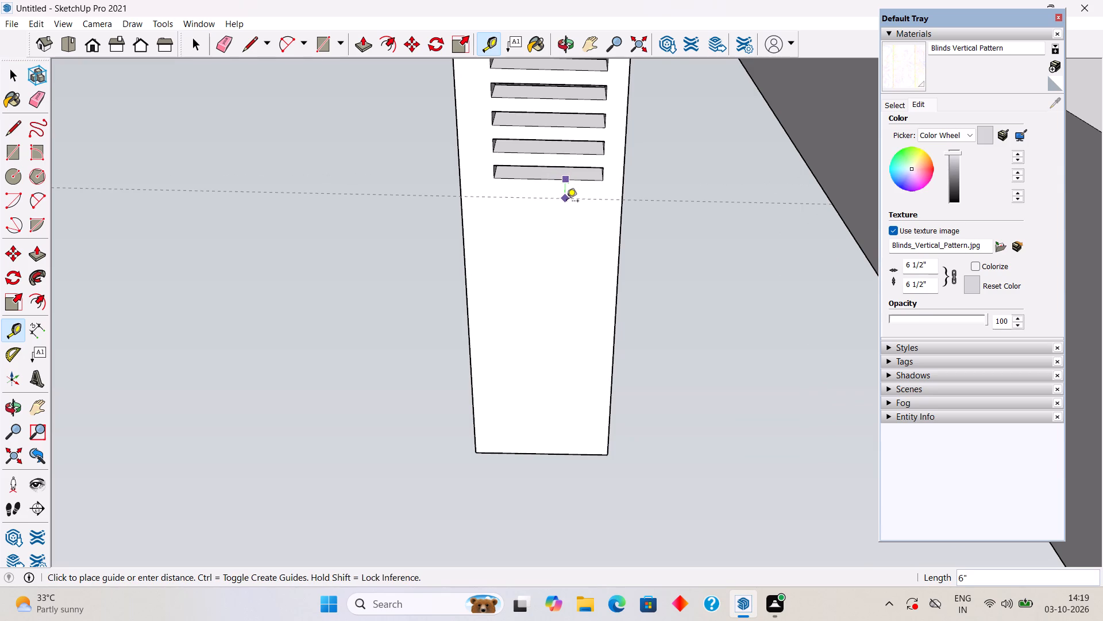
text(4")
key(Return)
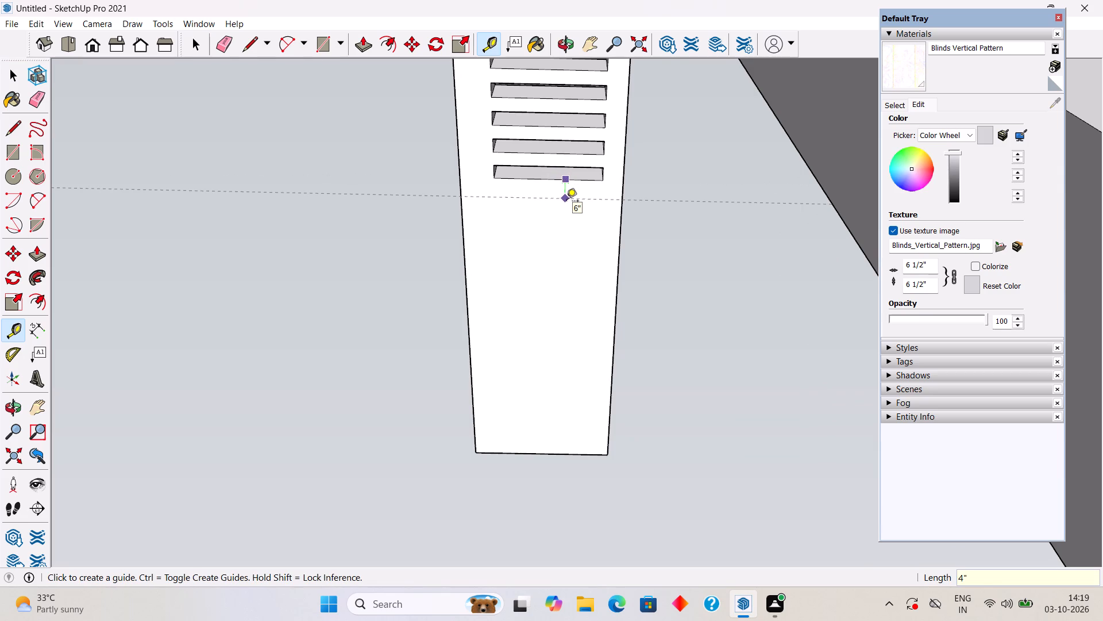
key(space)
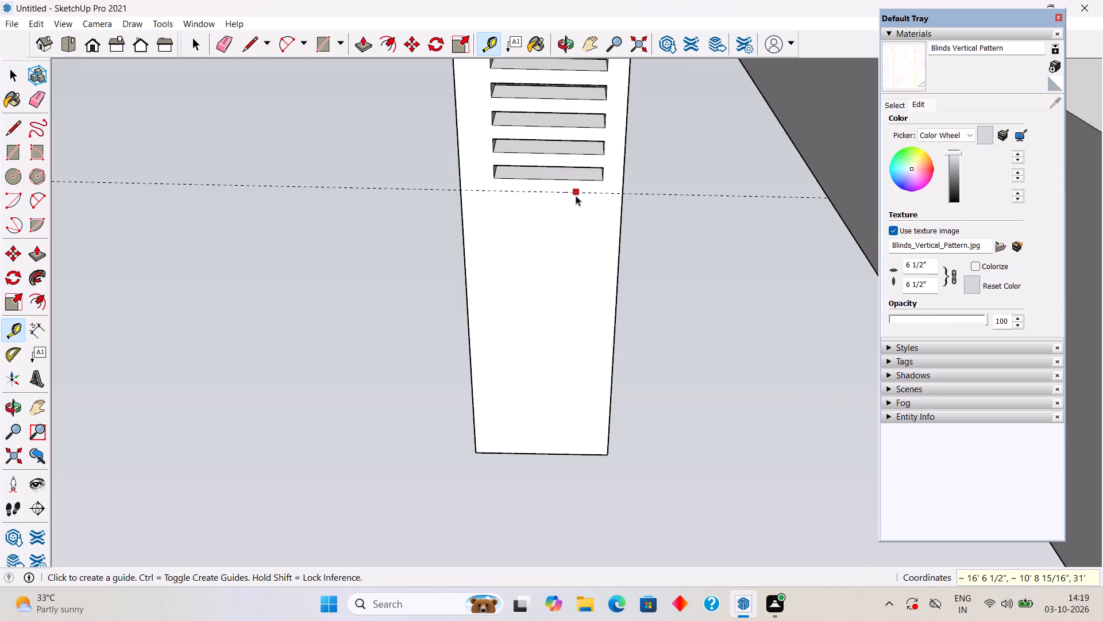
Copy the guide 4" towards the canopy's solid end and array it x10.
click(641, 192)
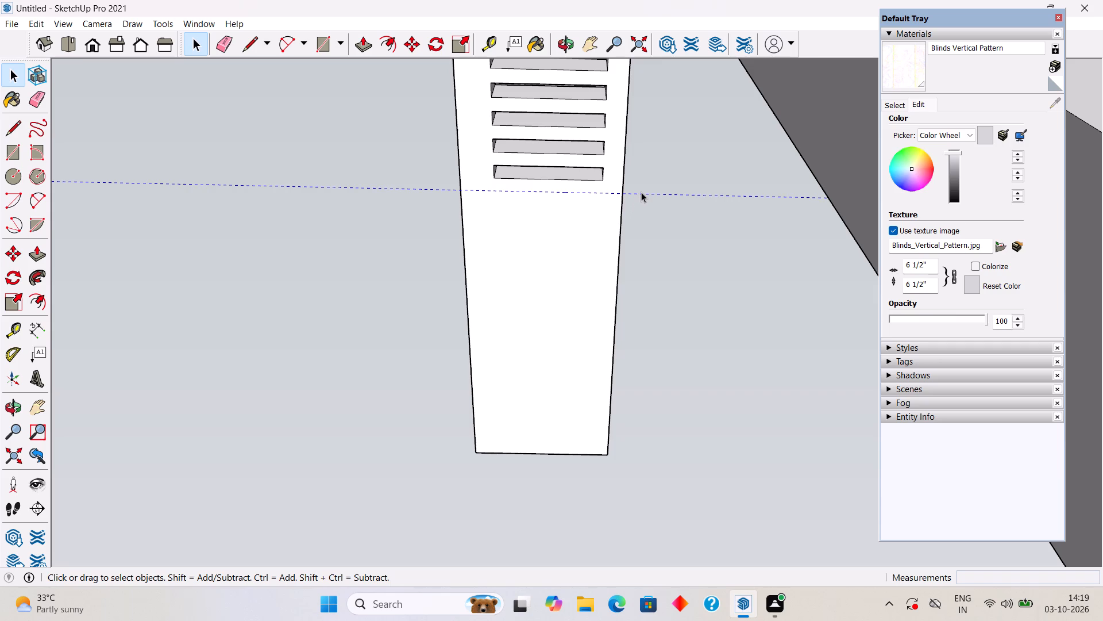
key(m)
click(641, 192)
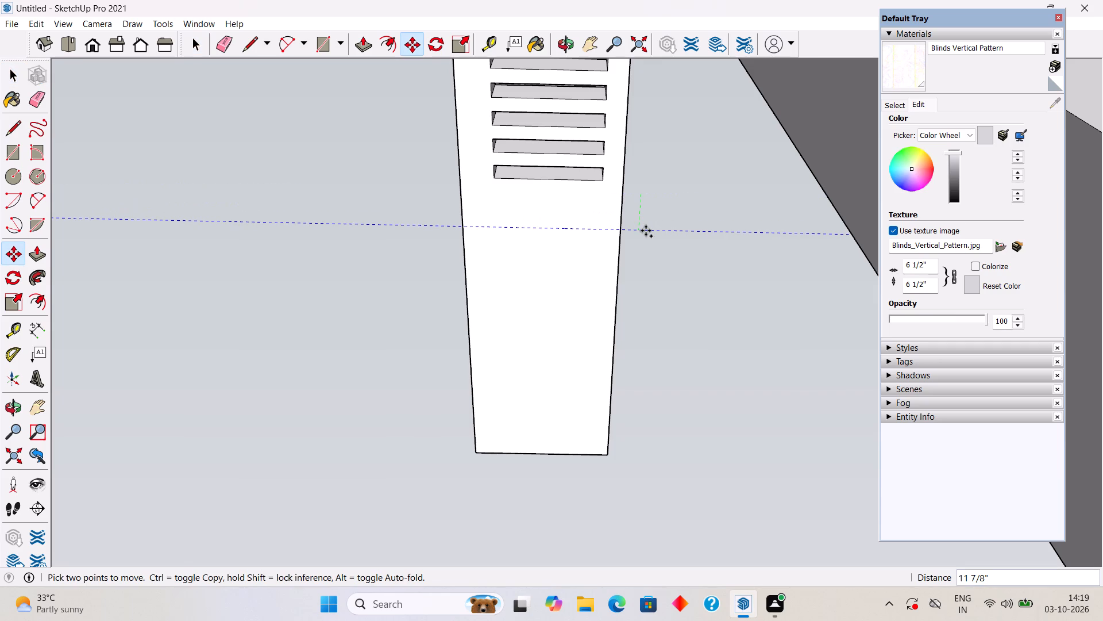
text(4")
key(Return)
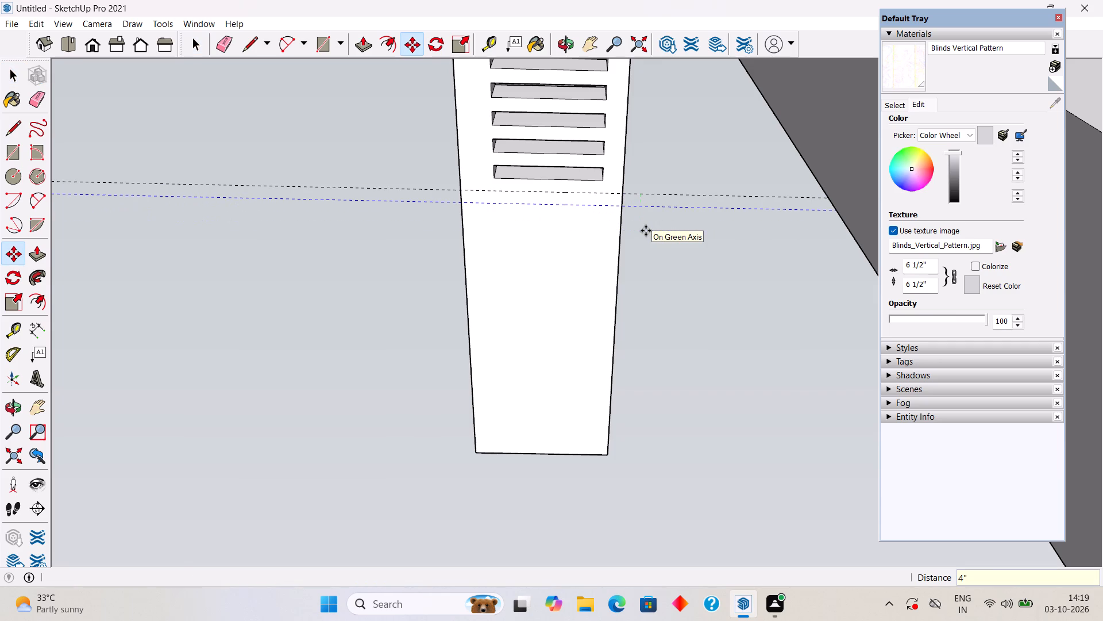
text(x2)
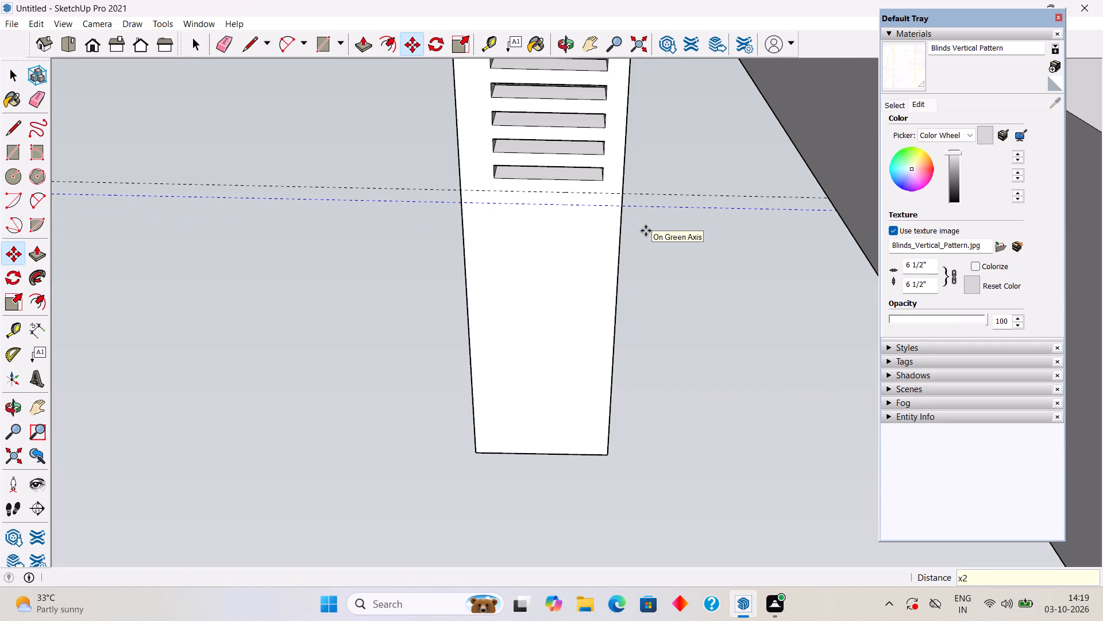
key(BackSpace)
text(10)
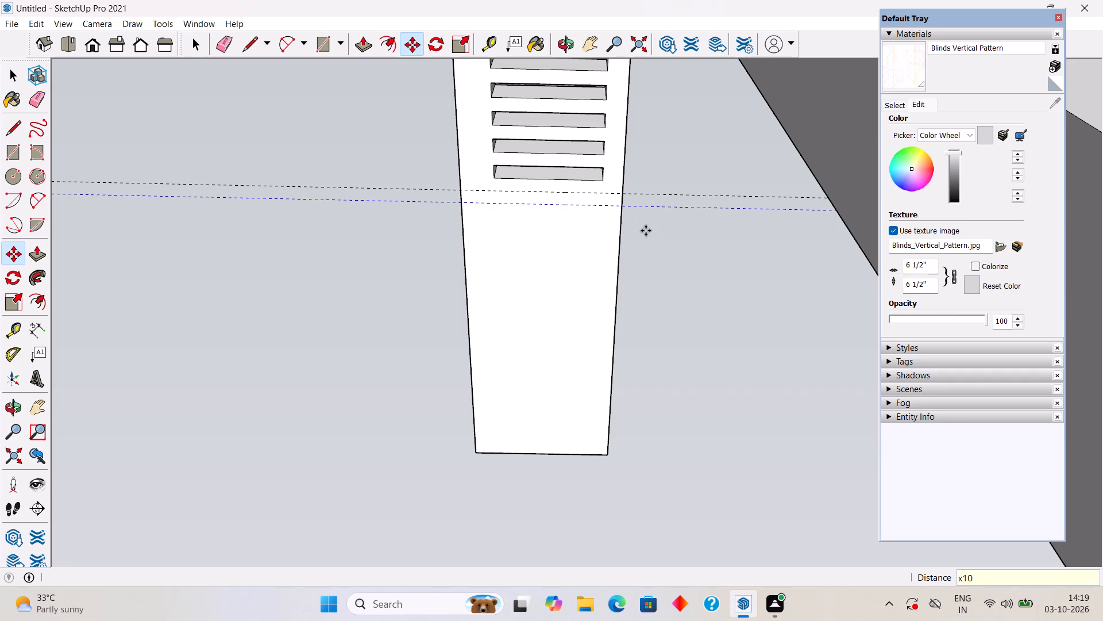
key(Return)
Copy the last guide once more, 4" further towards the canopy's solid end.
click(647, 310)
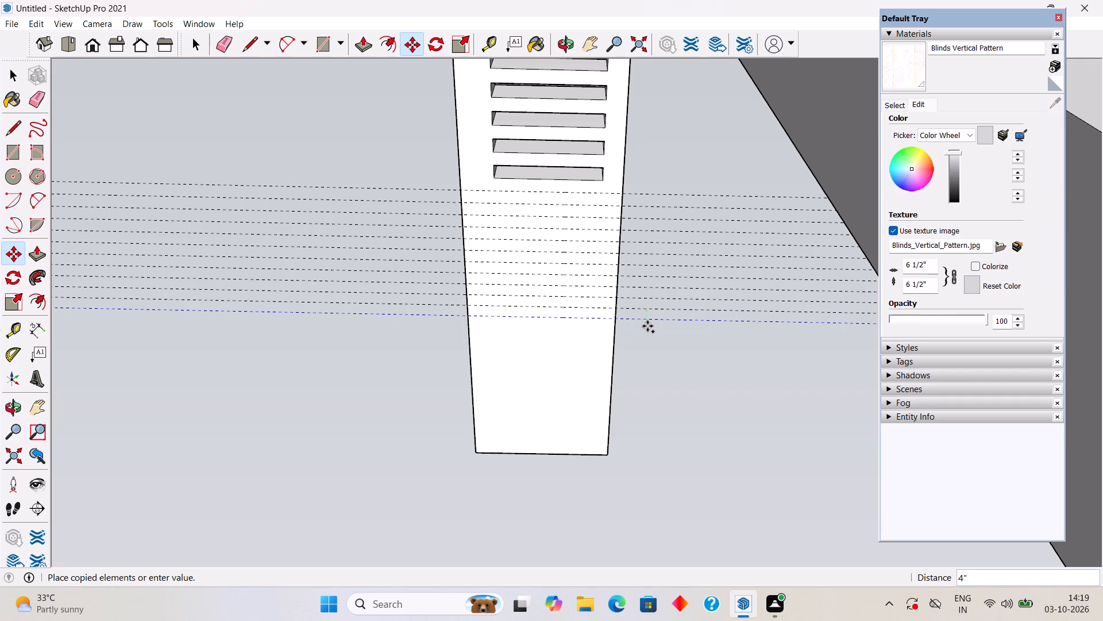
text(4")
key(Return)
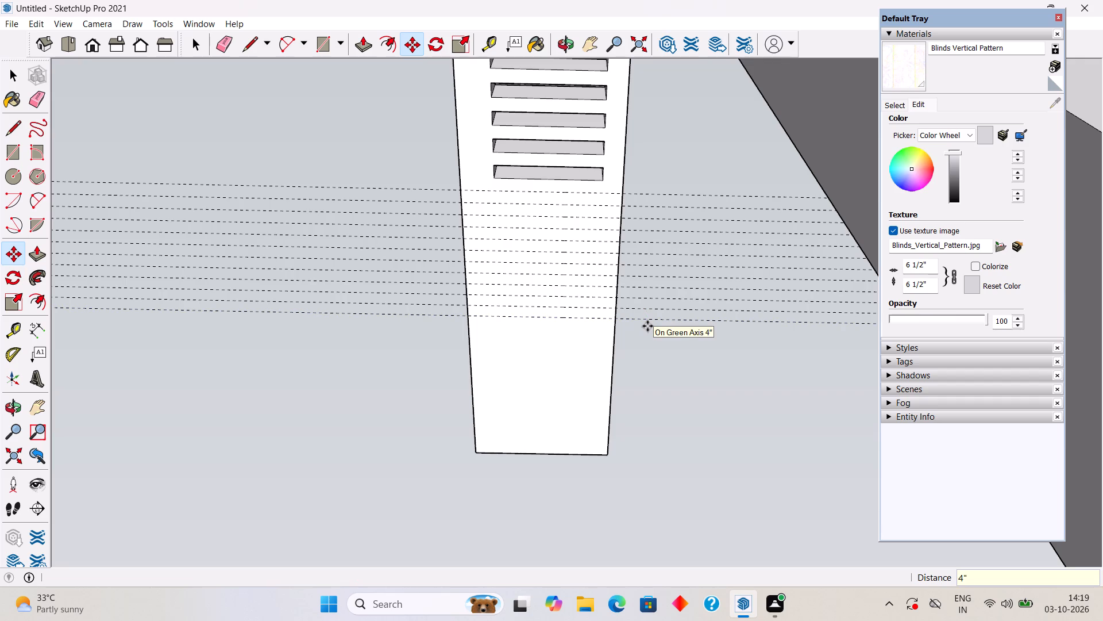
key(x)
key(space)
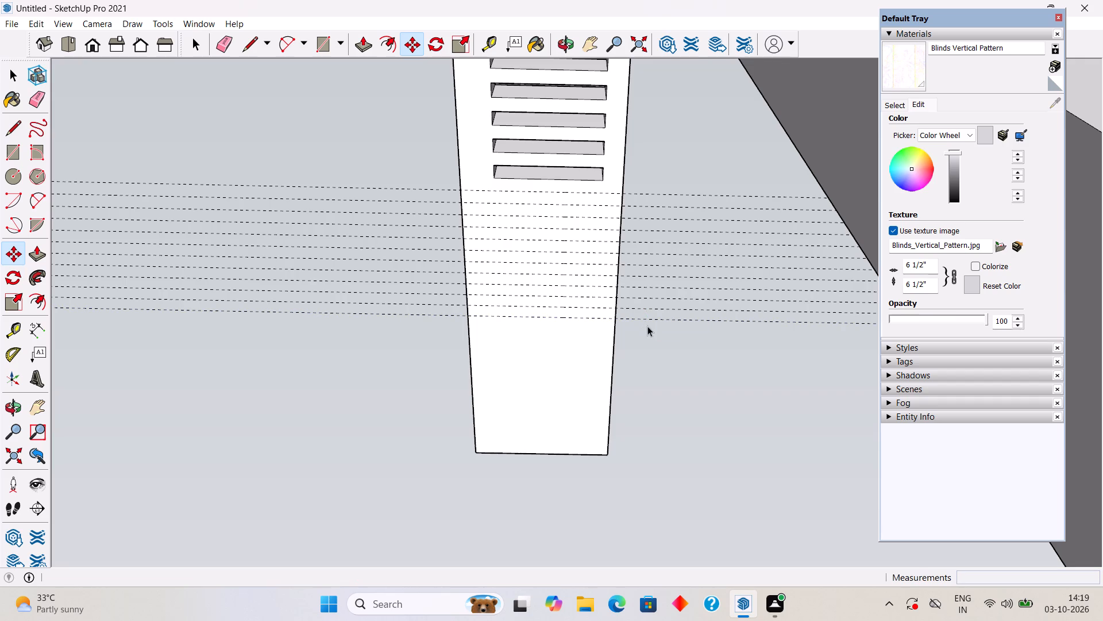
Copy the new last guide 4" towards the canopy's solid end and array it x10.
click(645, 319)
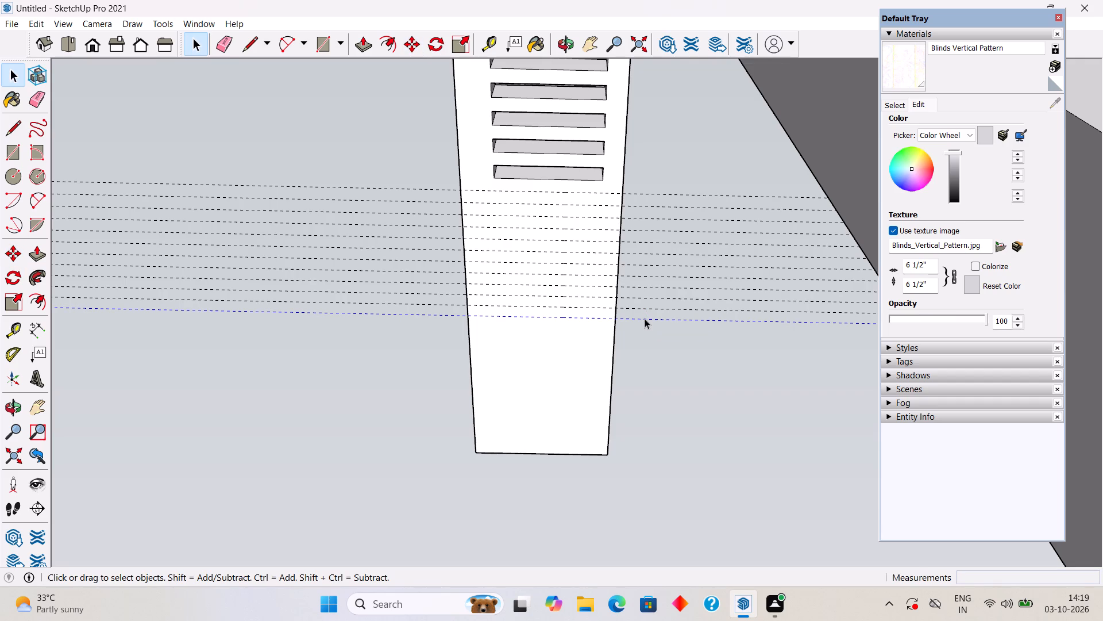
key(m)
click(645, 319)
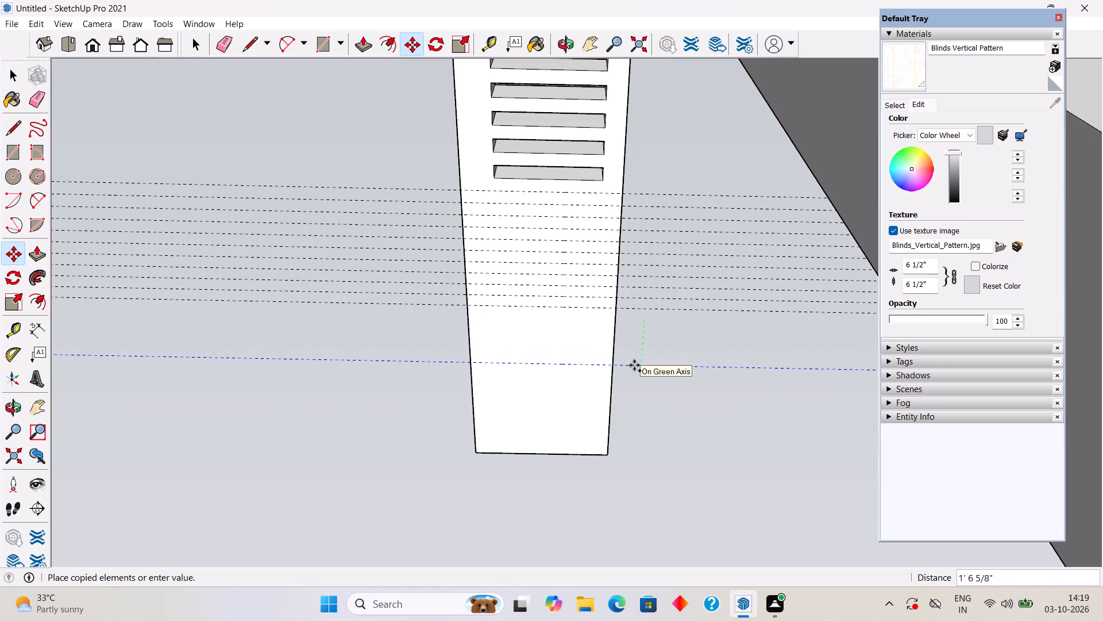
text(4")
key(Return)
text(x10)
key(Return)
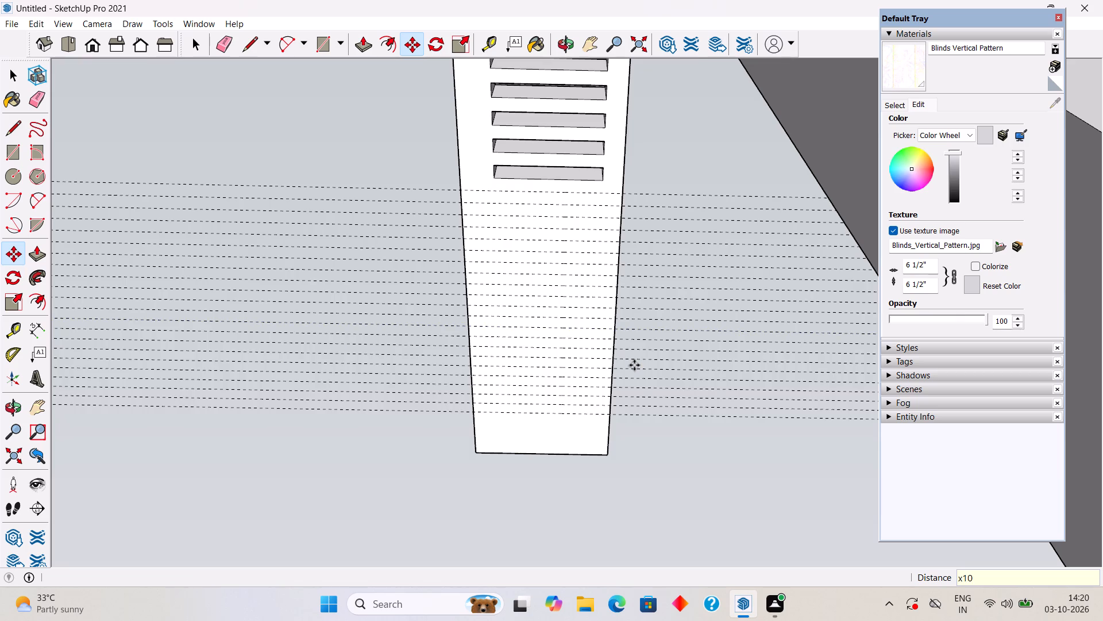
Copy the last guide 4" towards the canopy's end edge and array it x5 to cover the remaining surface.
scroll(643, 358, up, 4)
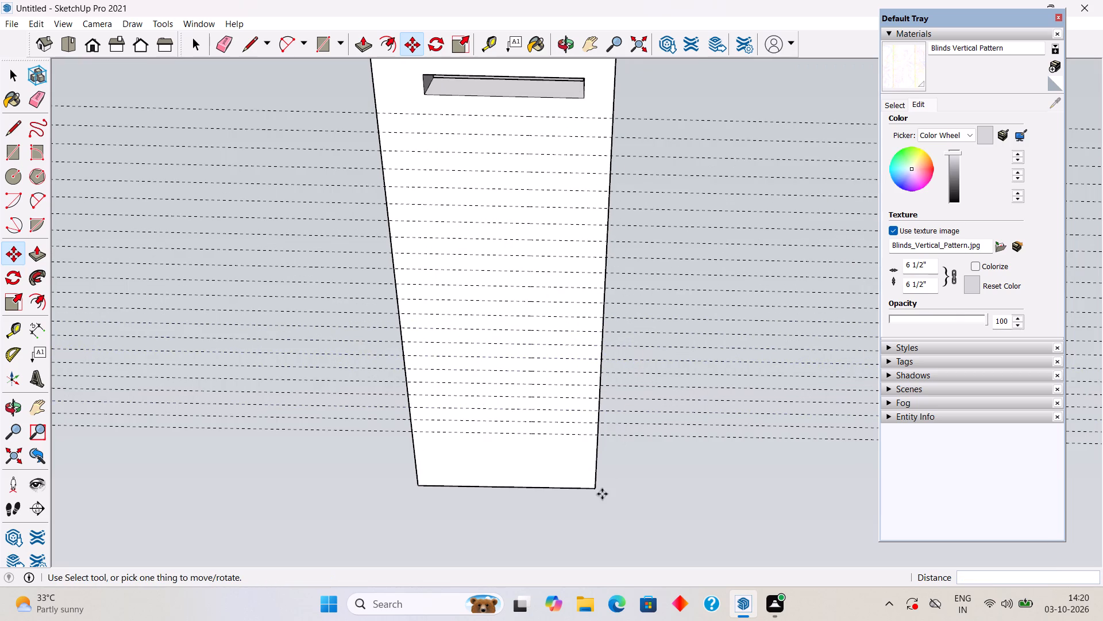
key(space)
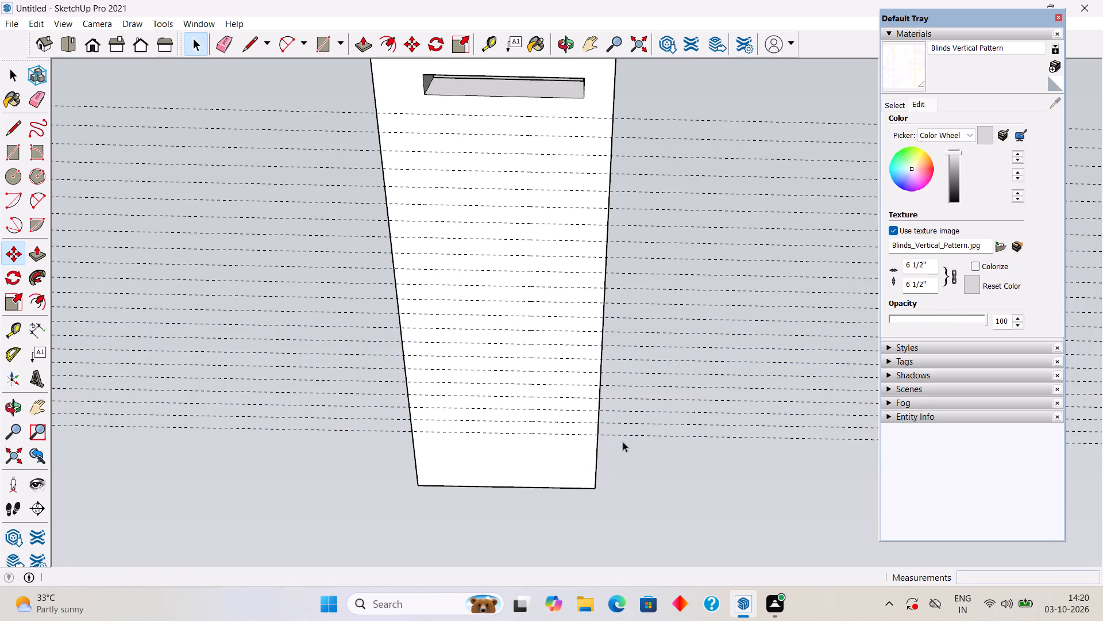
click(623, 436)
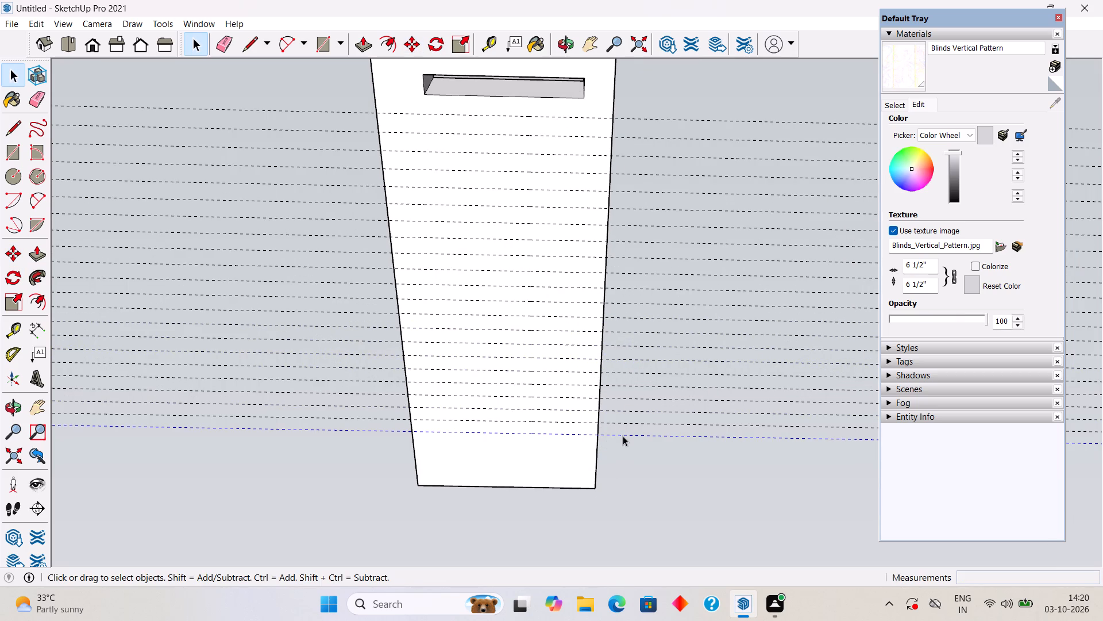
key(m)
click(623, 436)
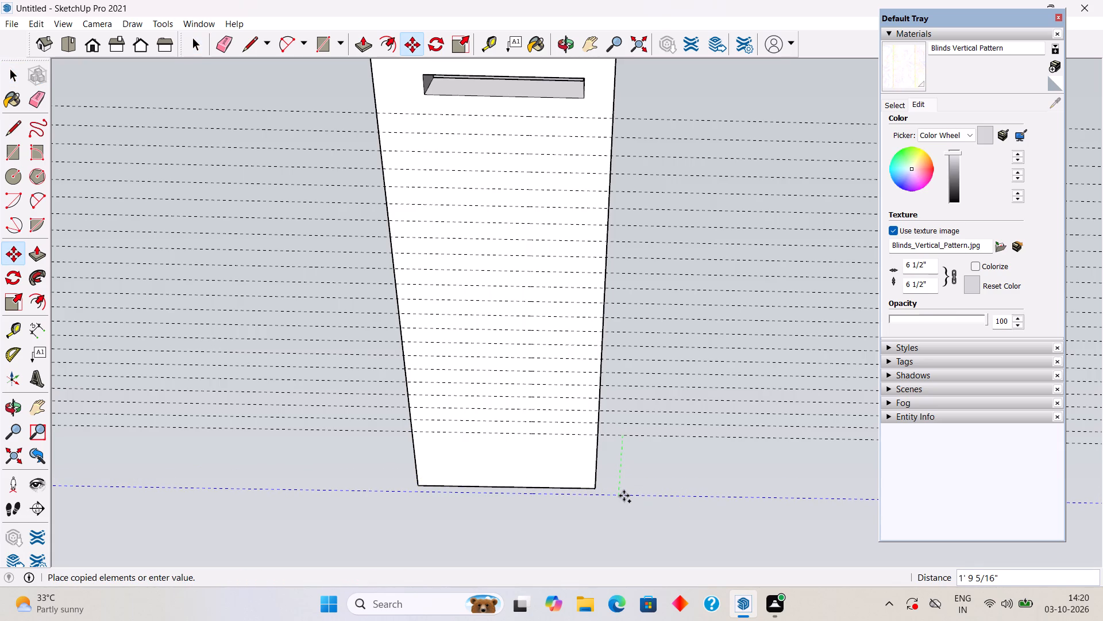
text(4")
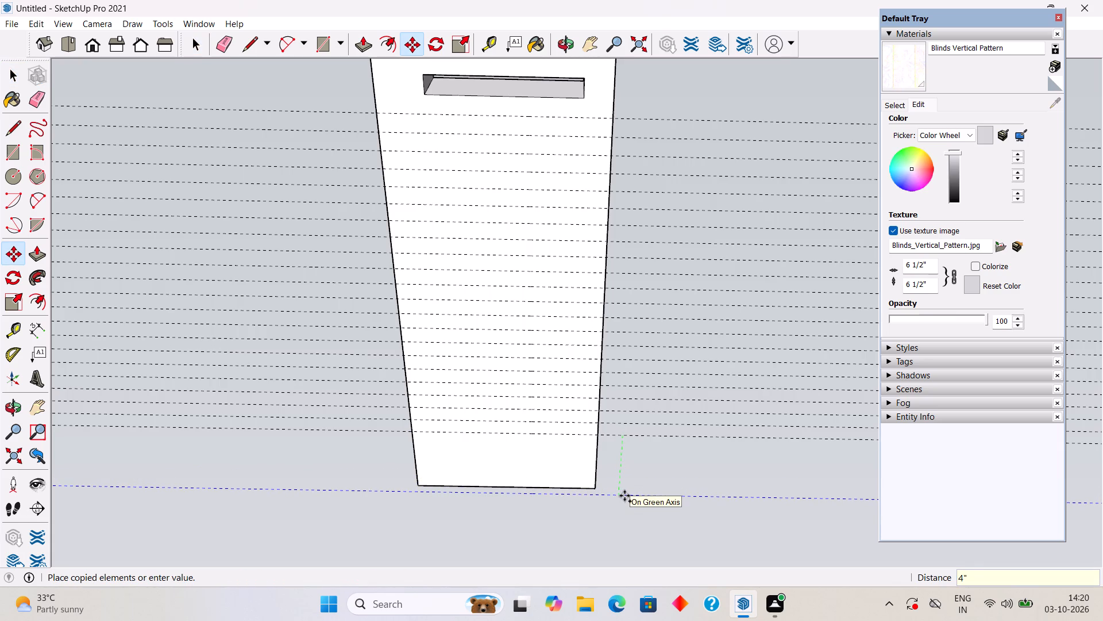
key(Return)
key(x)
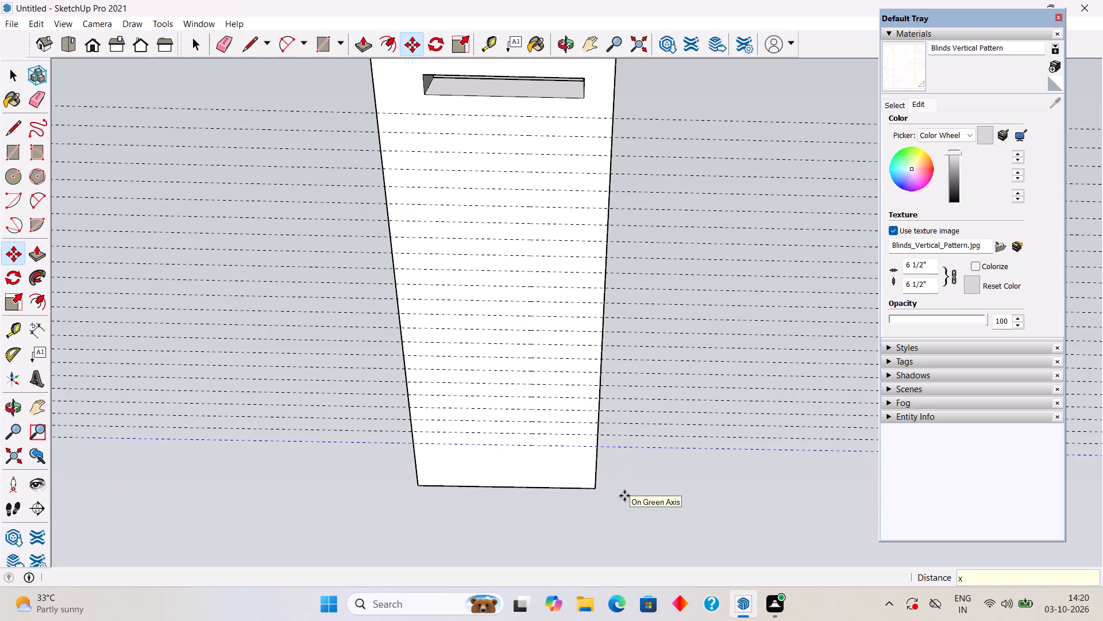
key(5)
key(Return)
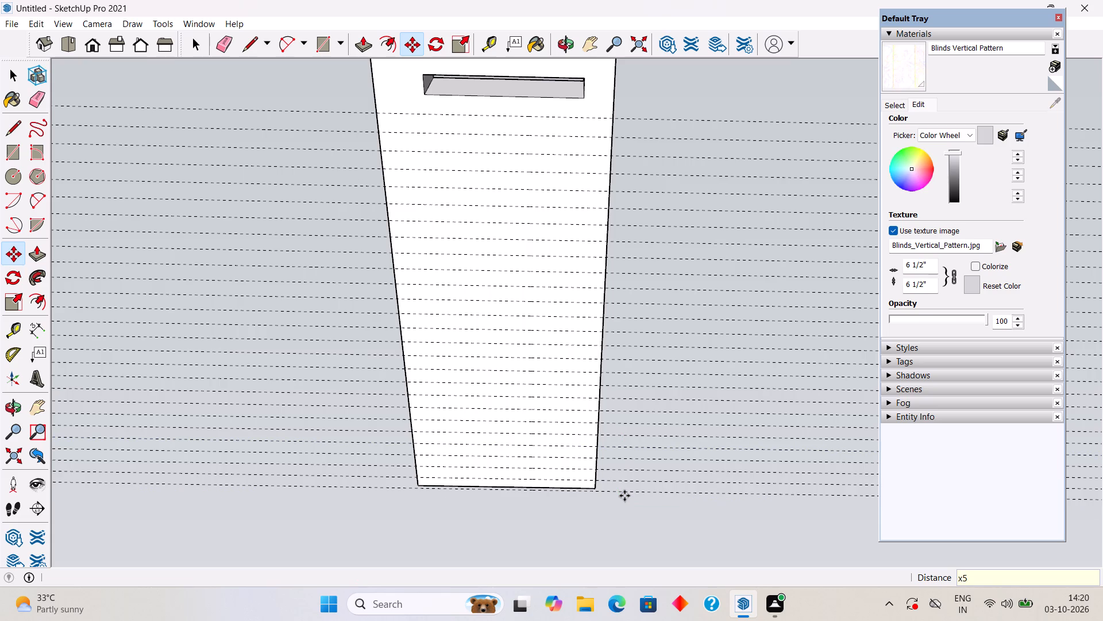
Place a guide parallel to the canopy's long edge, running through the near corner at one end of the existing slot.
key(space)
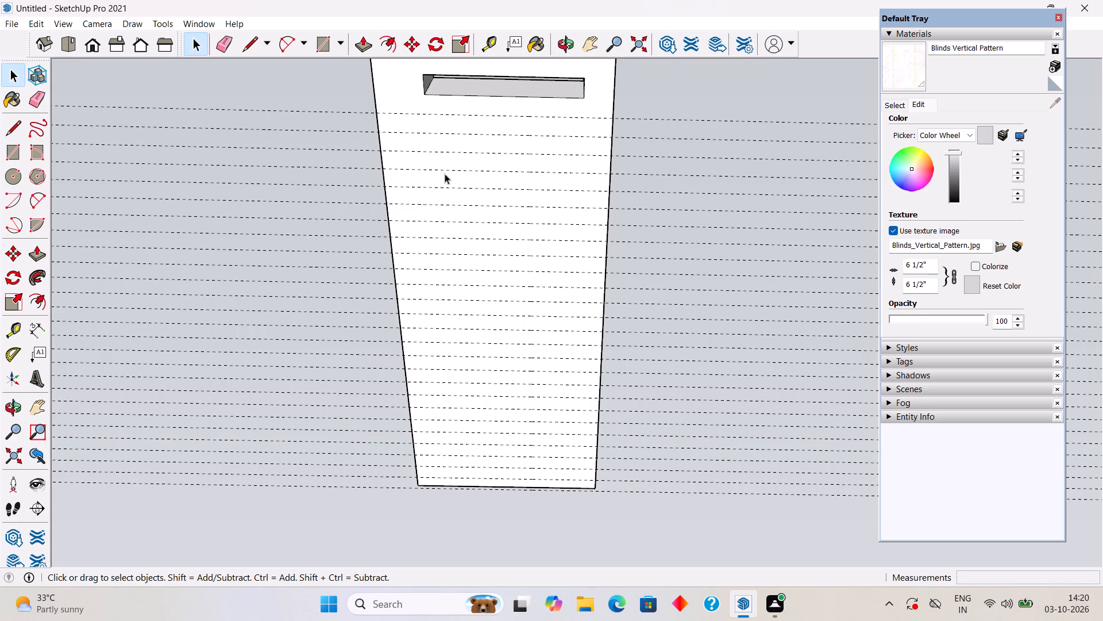
key(t)
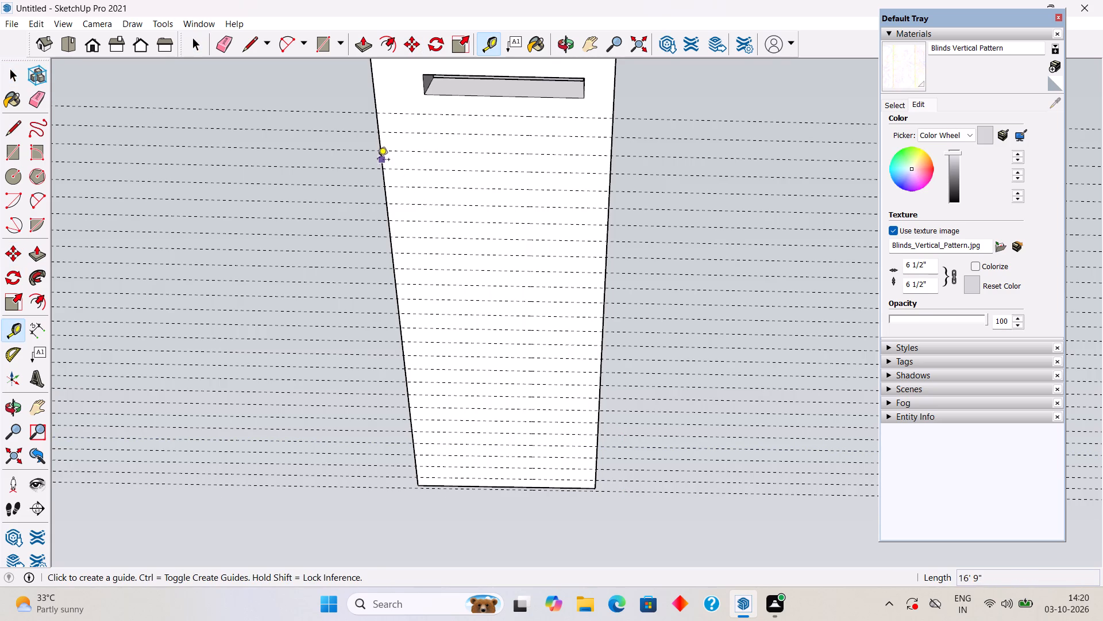
click(384, 145)
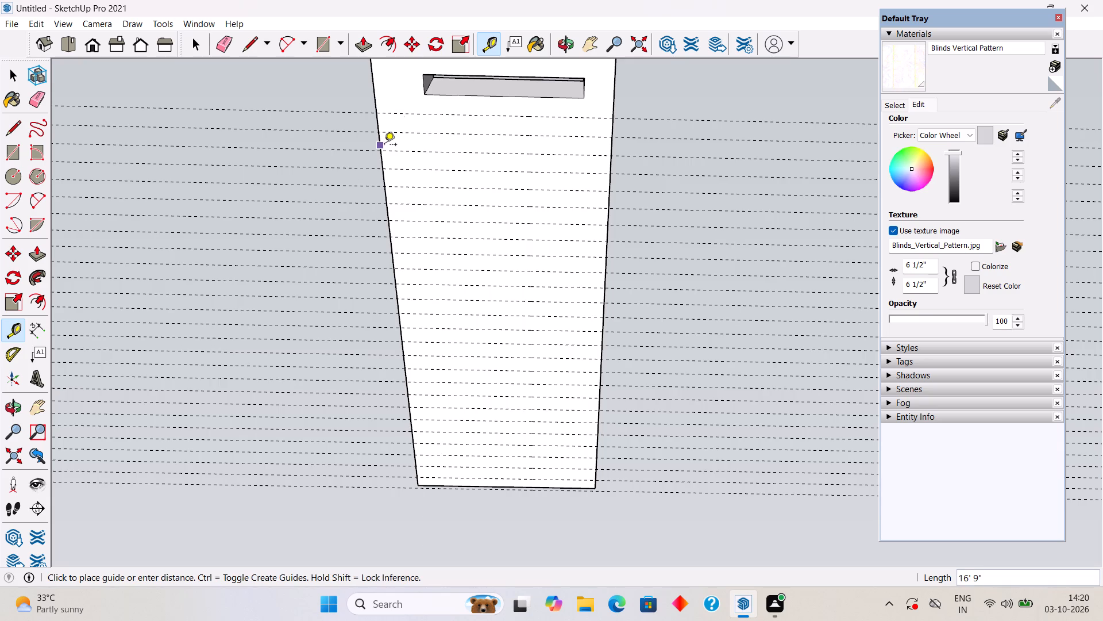
click(429, 93)
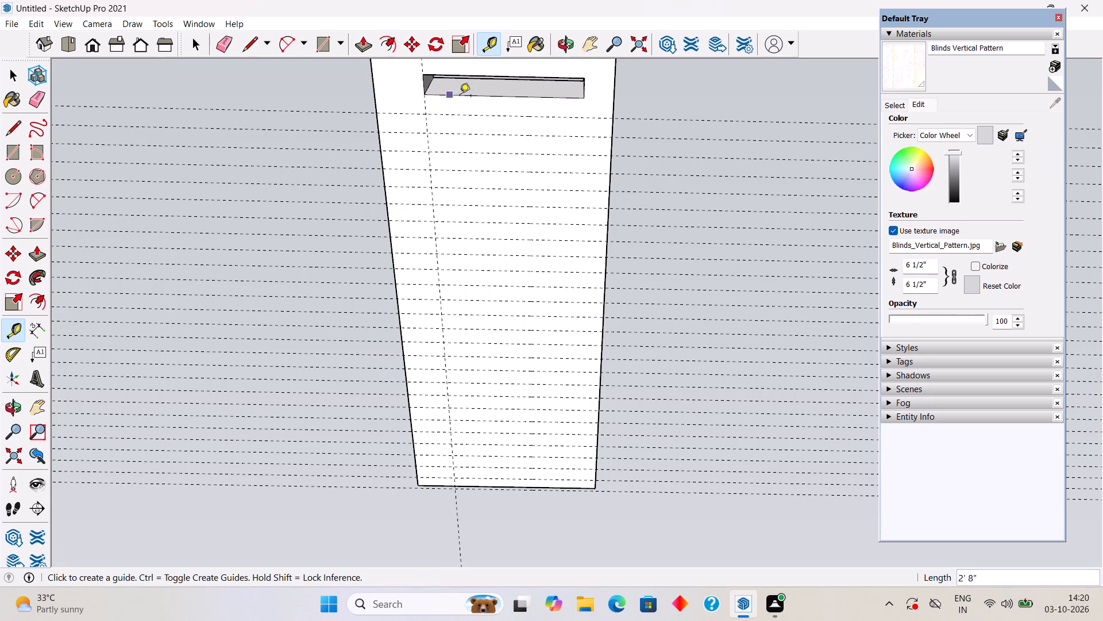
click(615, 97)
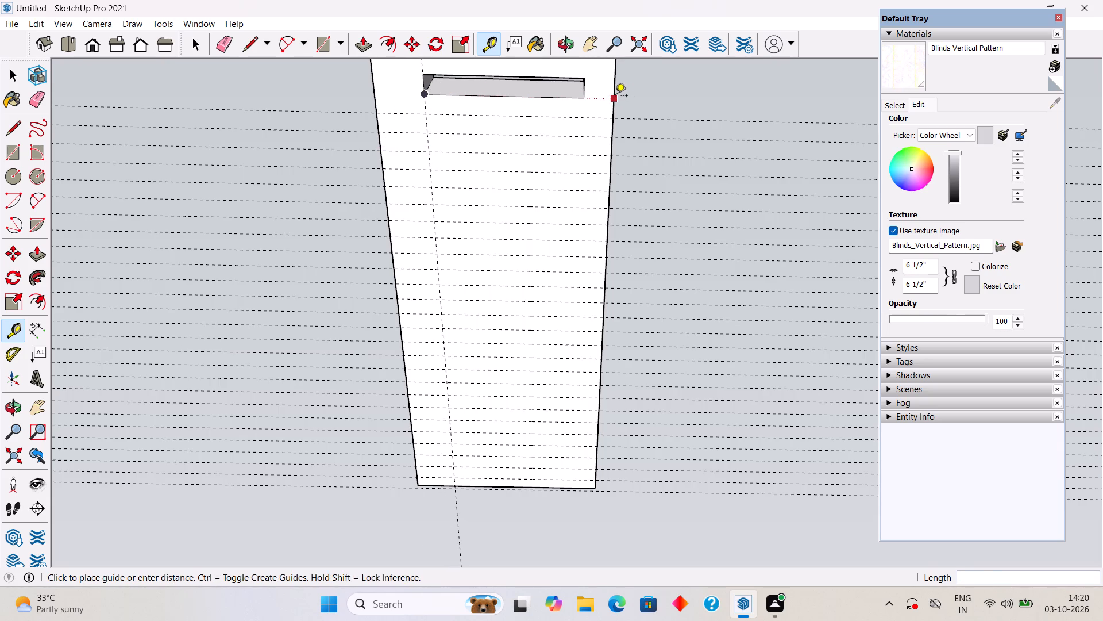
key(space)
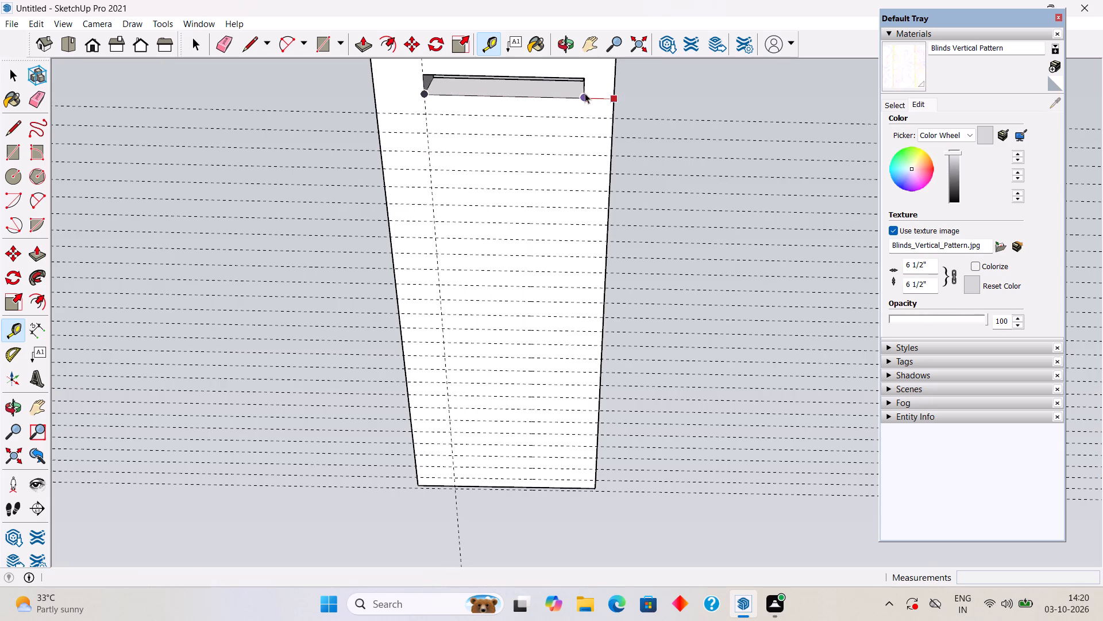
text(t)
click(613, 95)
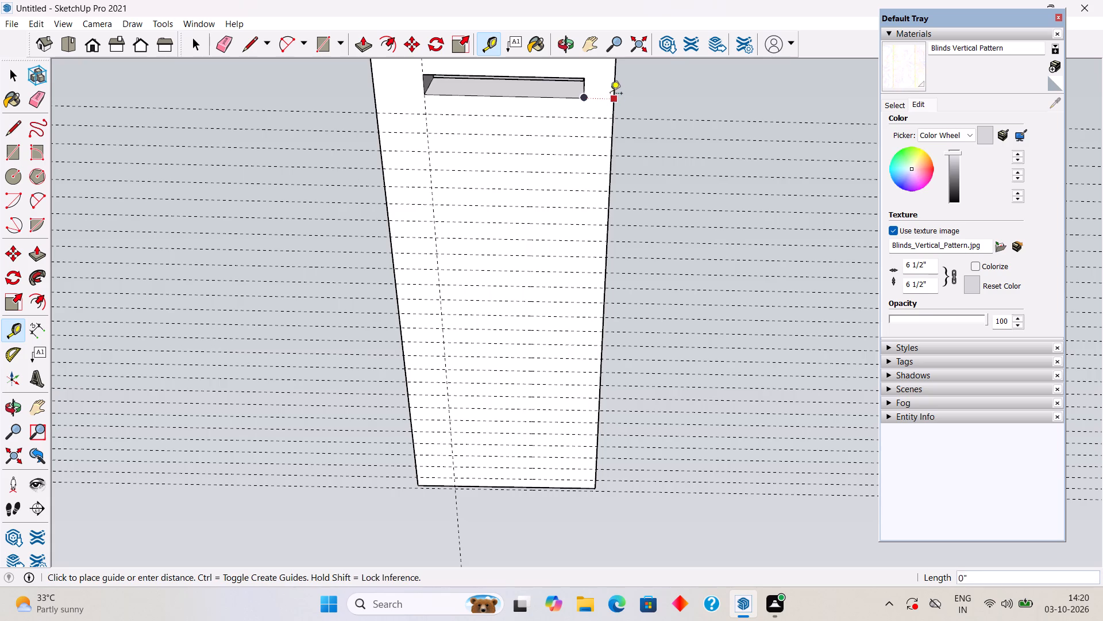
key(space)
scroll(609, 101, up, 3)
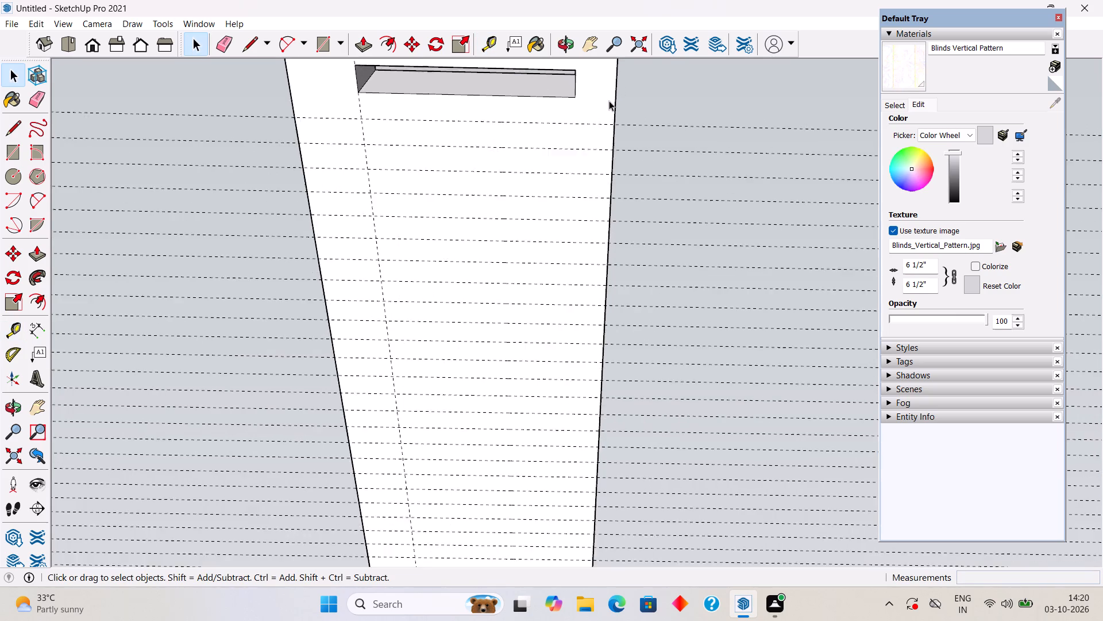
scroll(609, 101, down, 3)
Place a guide parallel to the canopy's opposite long edge, running through the existing slot's other end corner.
key(t)
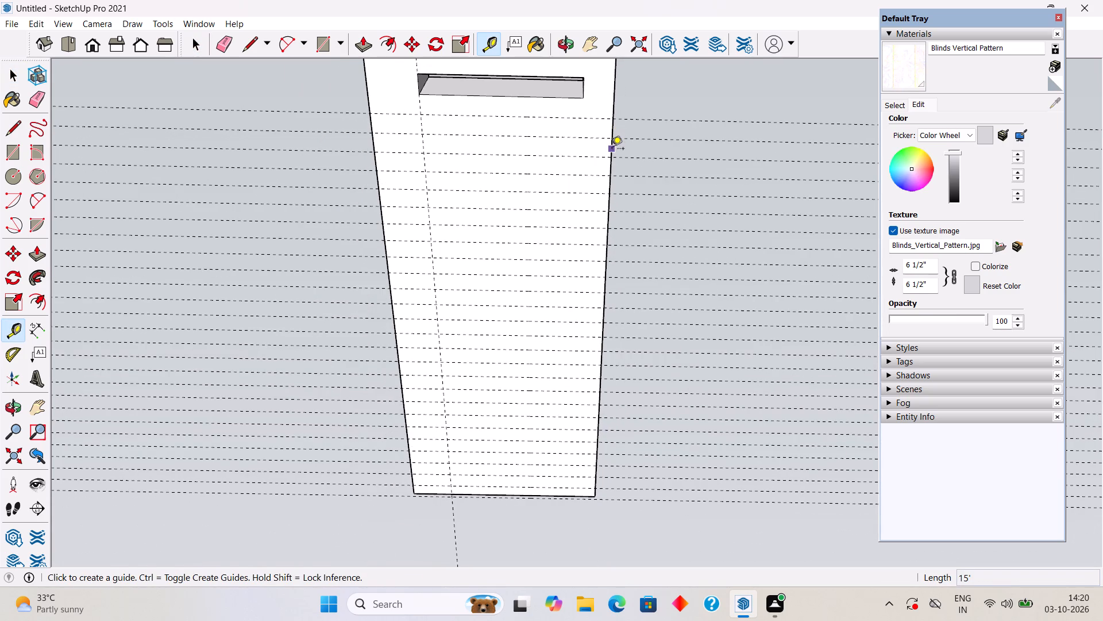
click(612, 149)
click(585, 102)
key(t)
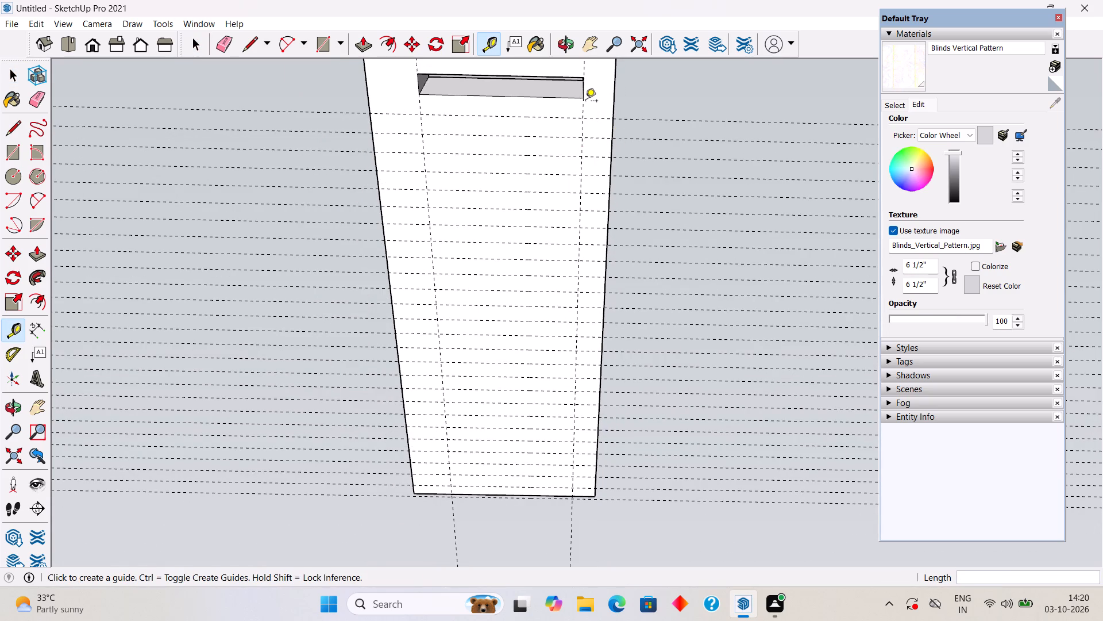
key(space)
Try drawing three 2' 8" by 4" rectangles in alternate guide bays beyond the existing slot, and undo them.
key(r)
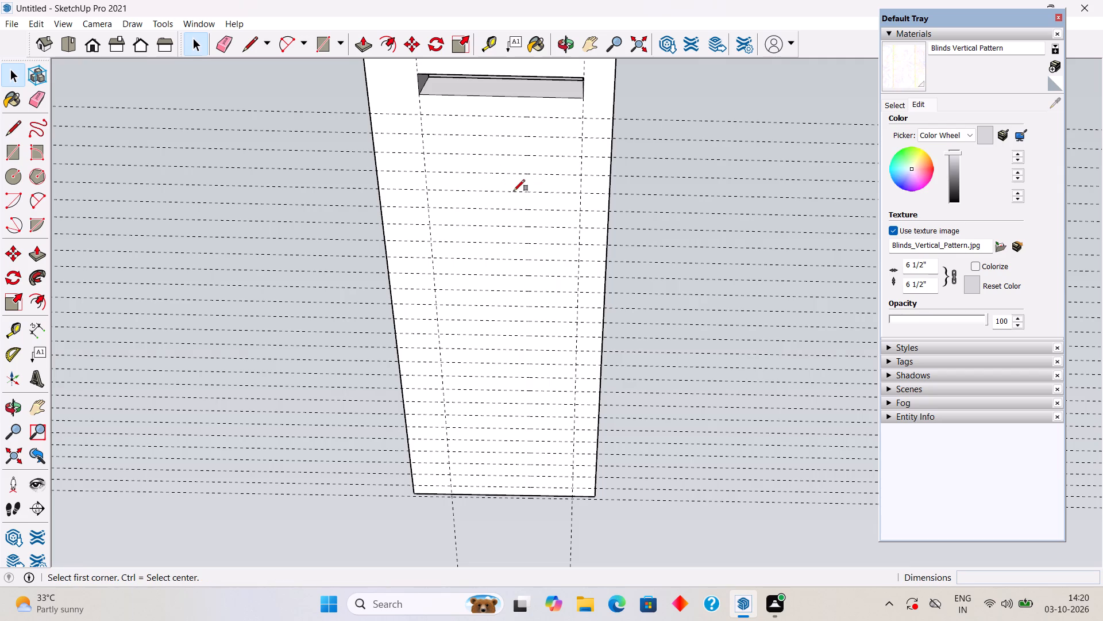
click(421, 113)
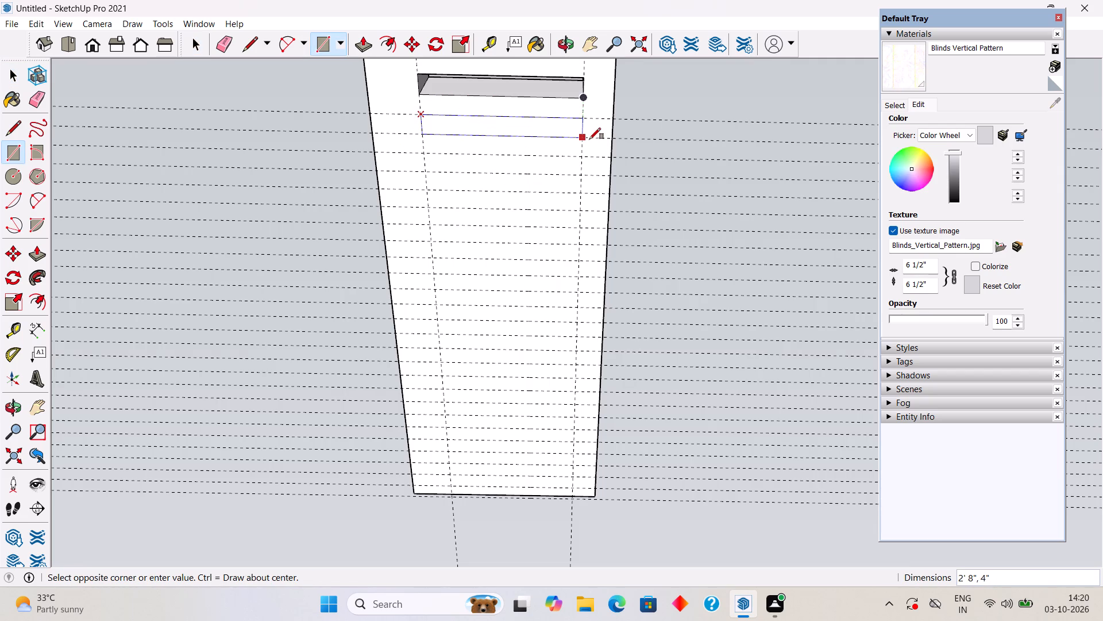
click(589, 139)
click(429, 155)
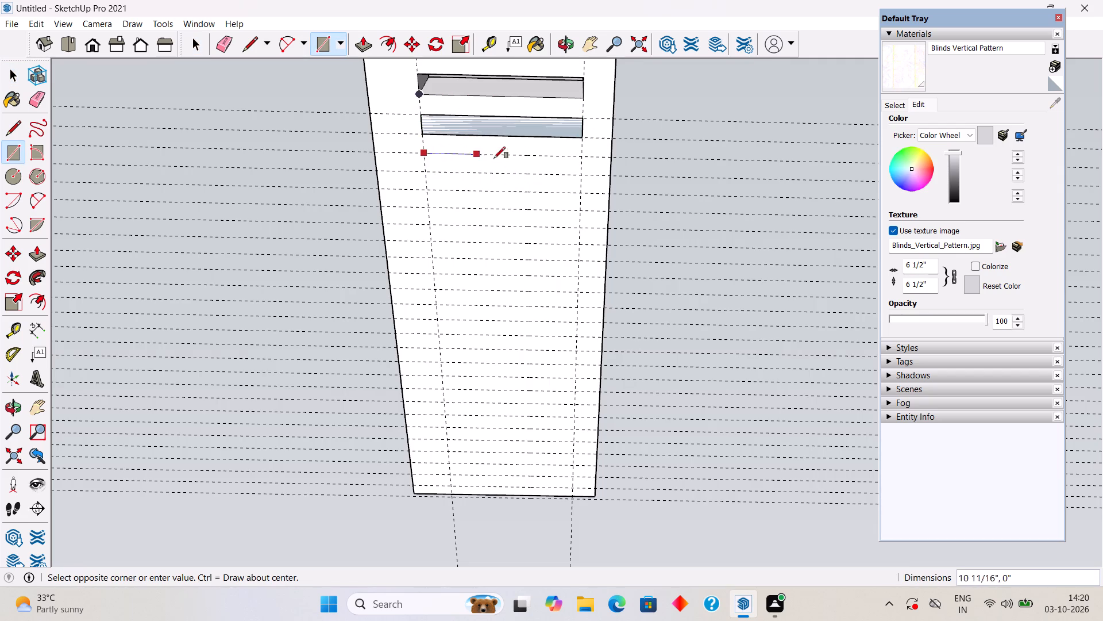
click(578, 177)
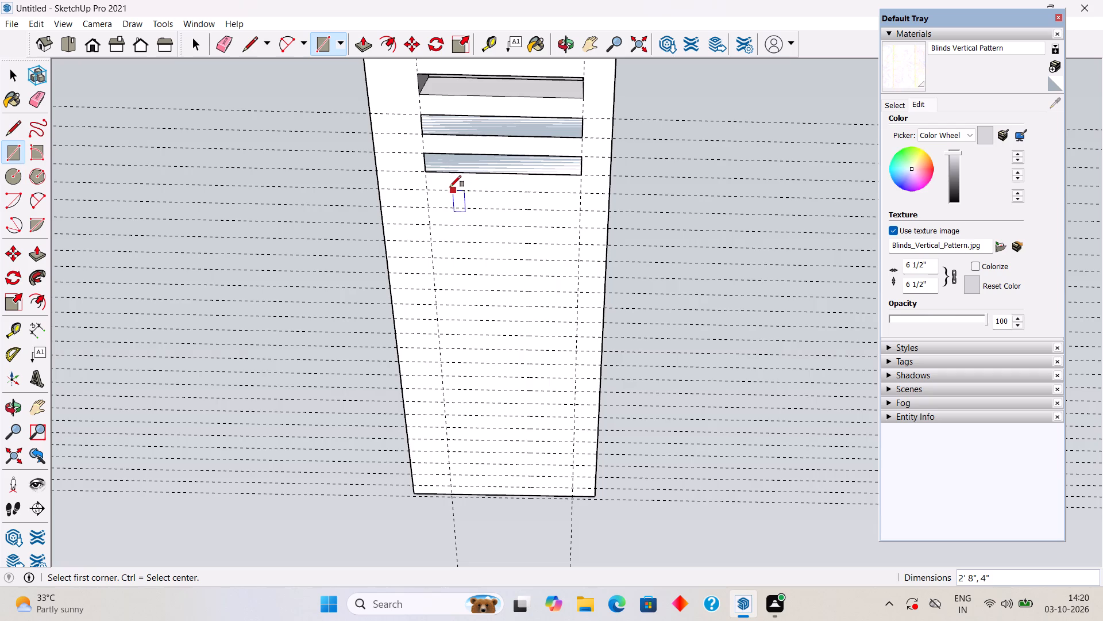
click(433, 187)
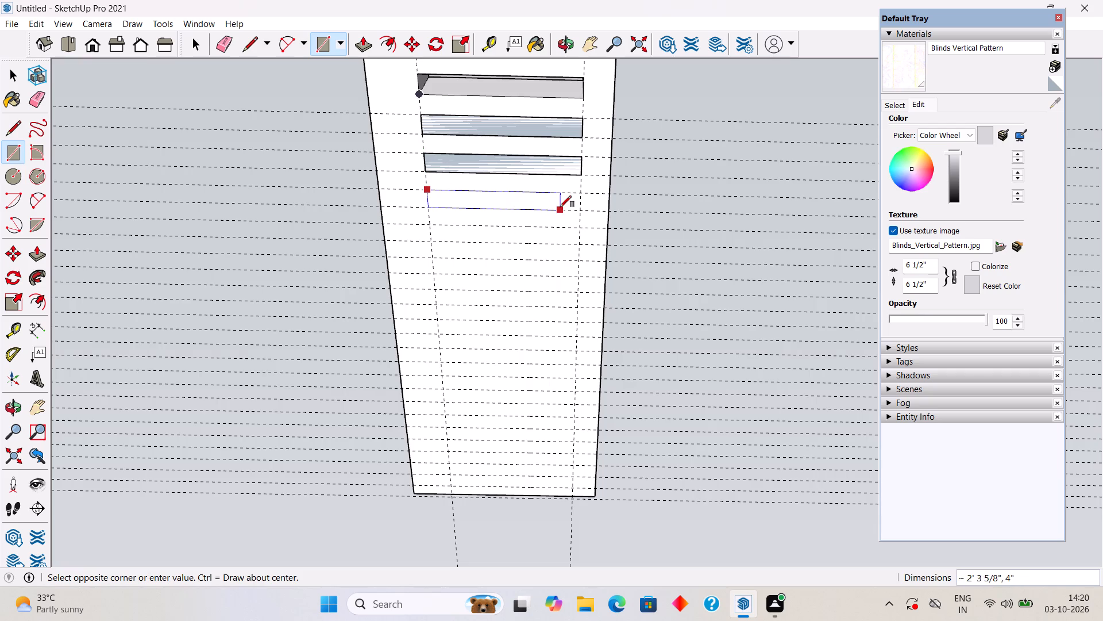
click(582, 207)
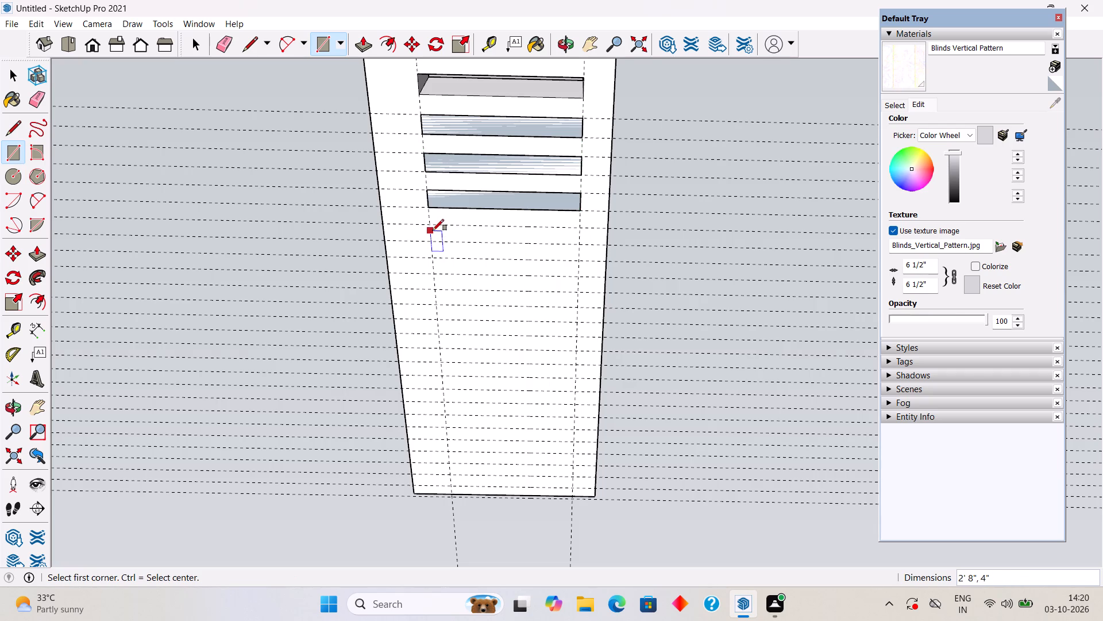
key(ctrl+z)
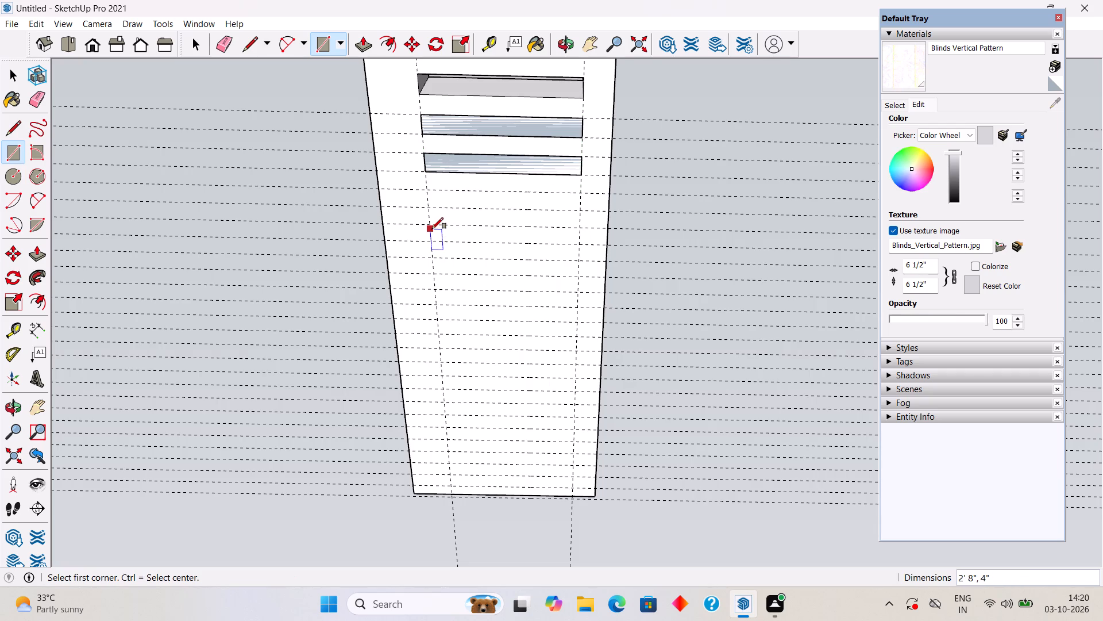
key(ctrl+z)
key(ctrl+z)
Select the canopy's connected geometry and draw three 2' 8" by 4" rectangles between the lengthwise guides, in alternate bays after the existing slot.
key(space)
triple_click(431, 225)
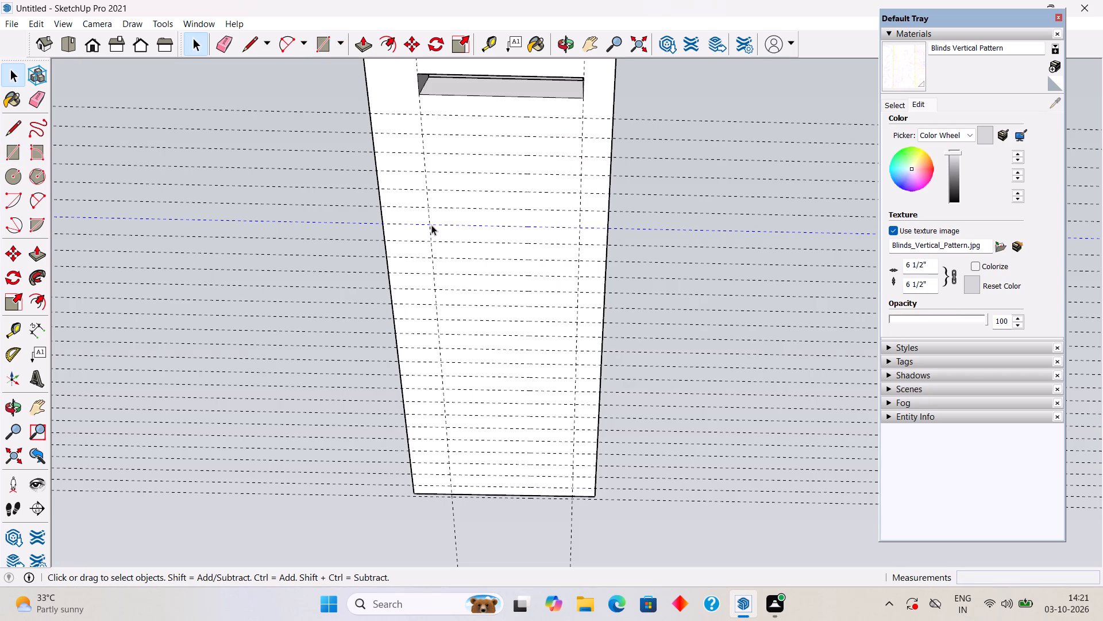
key(space)
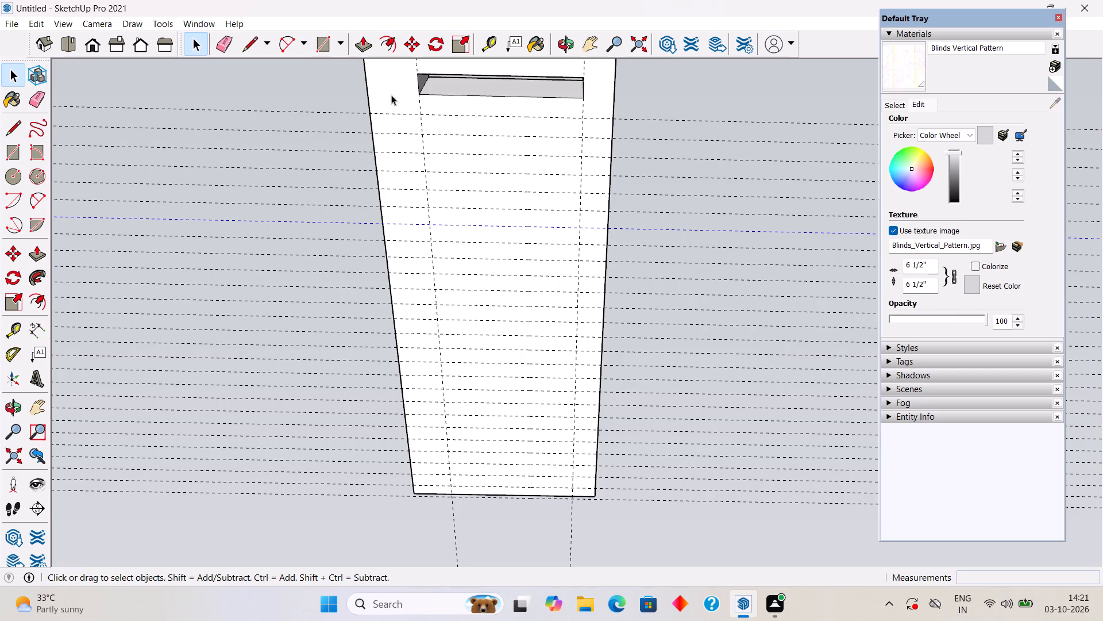
click(356, 83)
triple_click(387, 94)
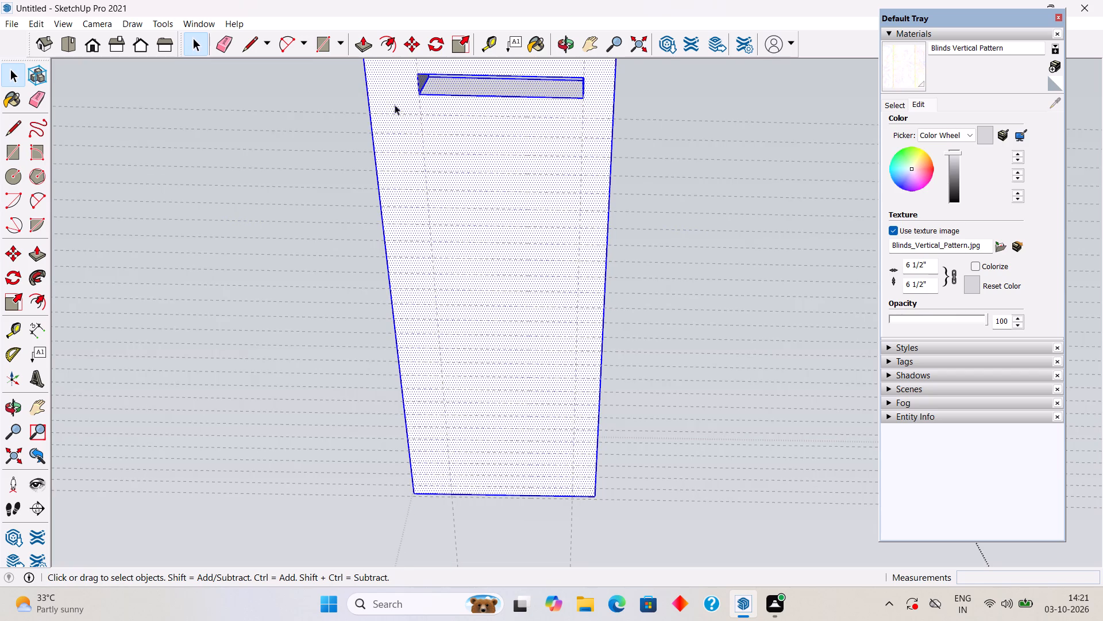
key(r)
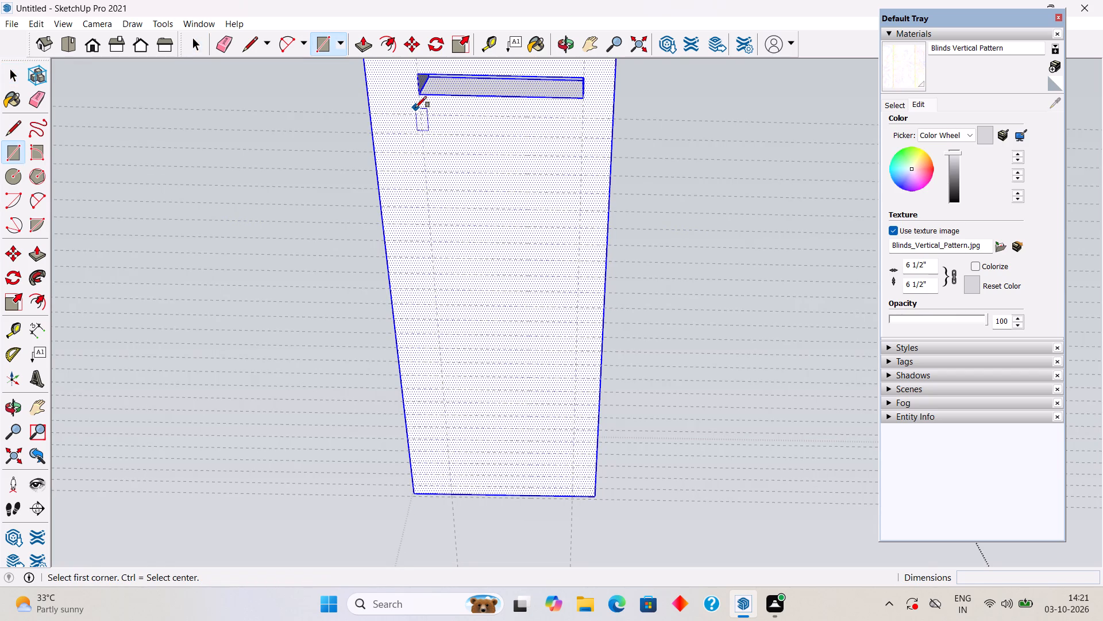
click(423, 114)
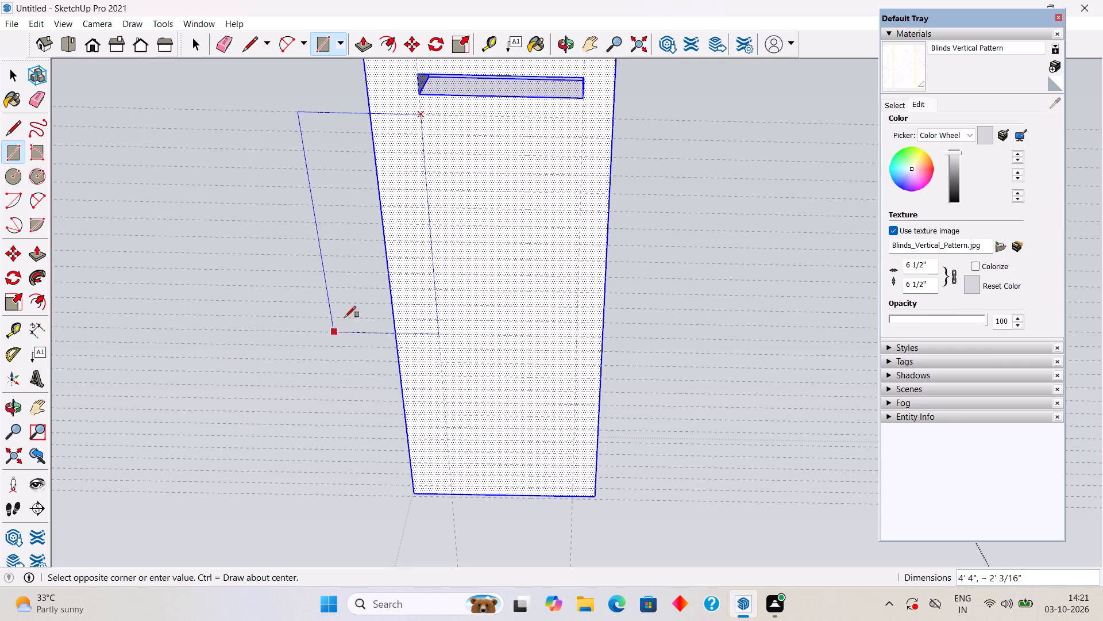
click(581, 140)
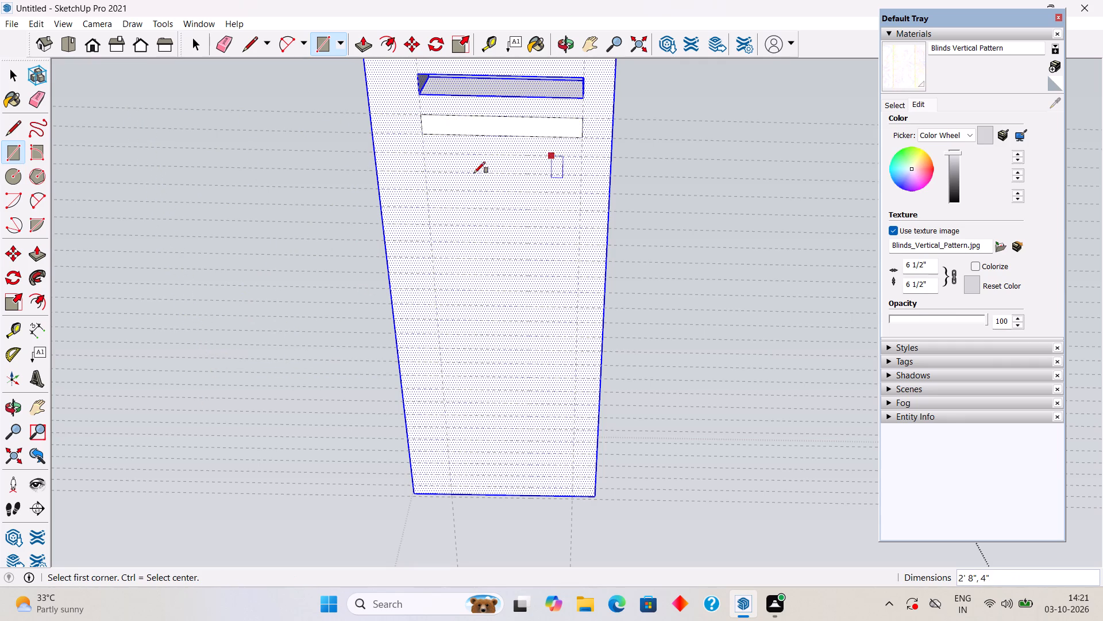
click(425, 156)
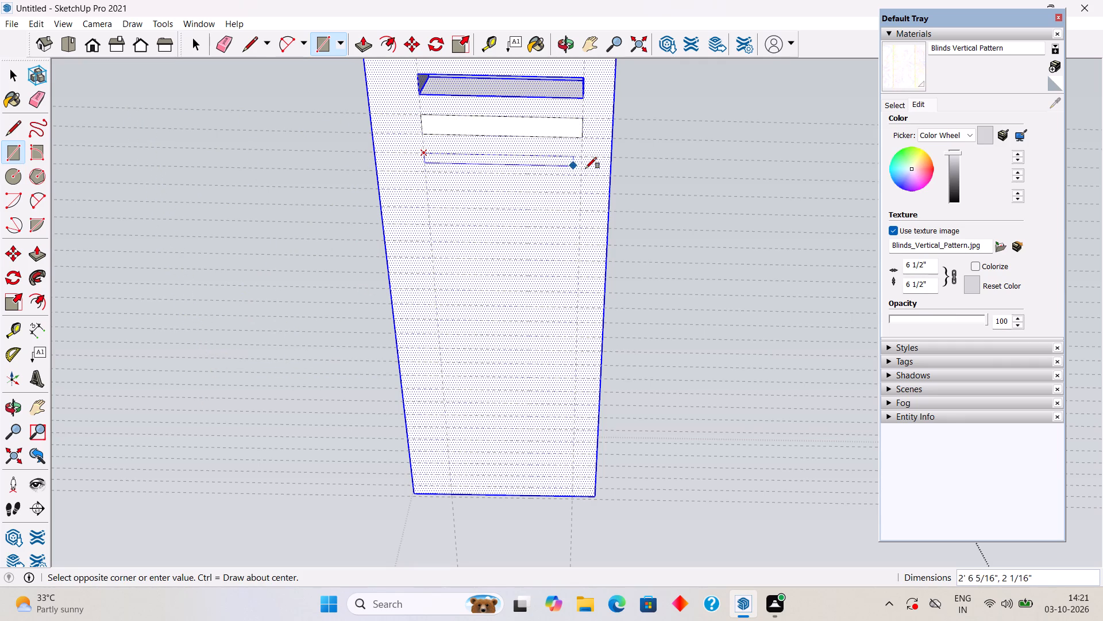
click(580, 175)
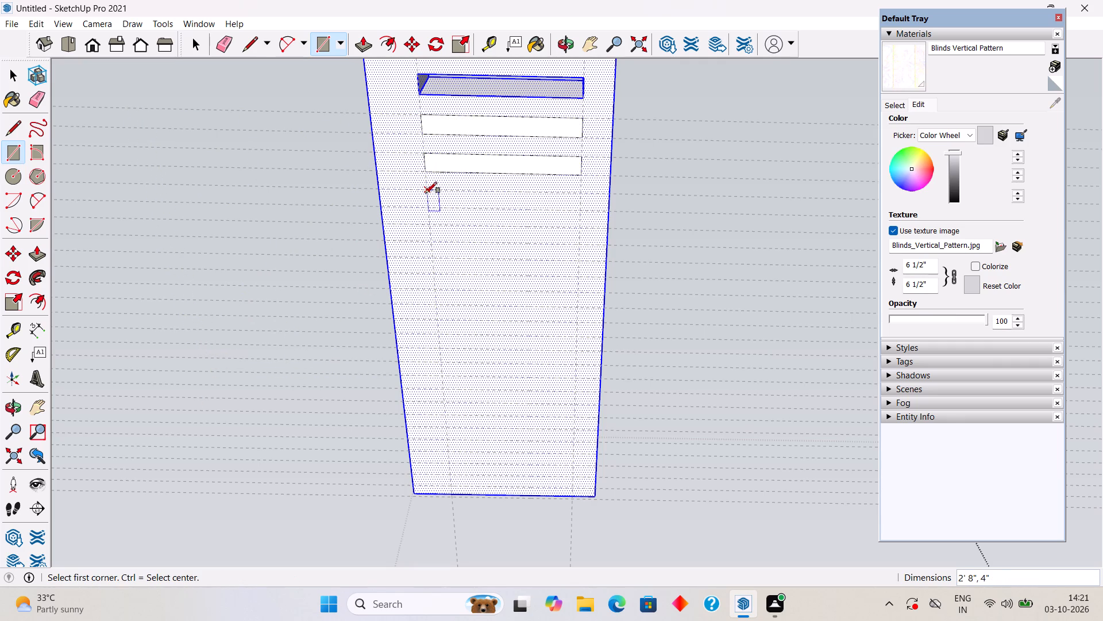
click(426, 191)
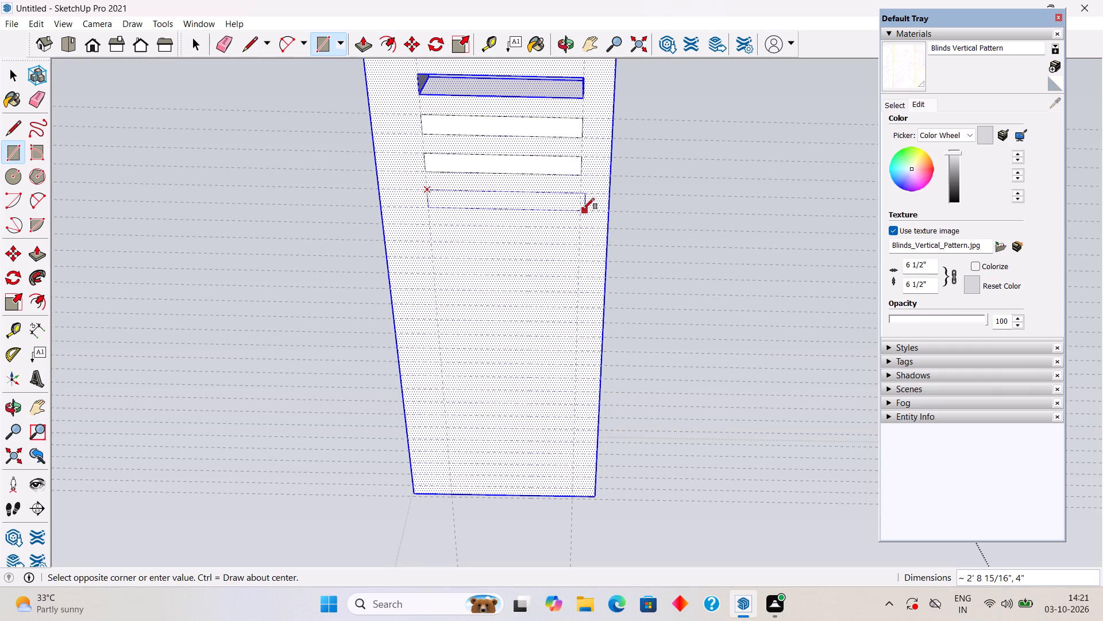
click(582, 209)
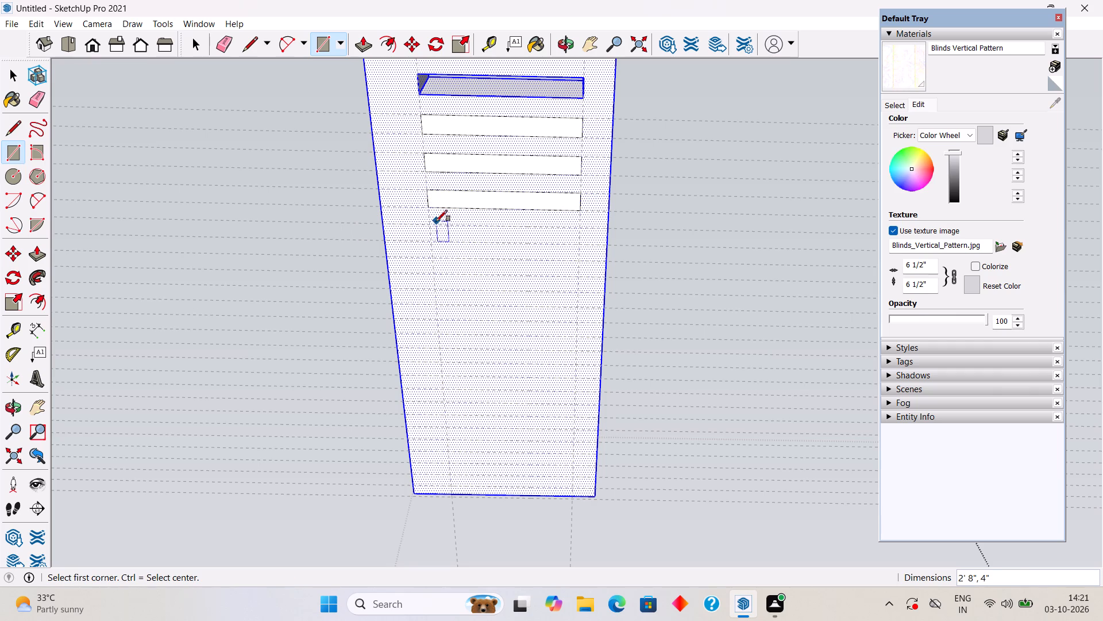
Draw five more 2' 8" by 4" rectangles between the lengthwise guides, in alternate guide bays after the three drawn outlines.
click(433, 223)
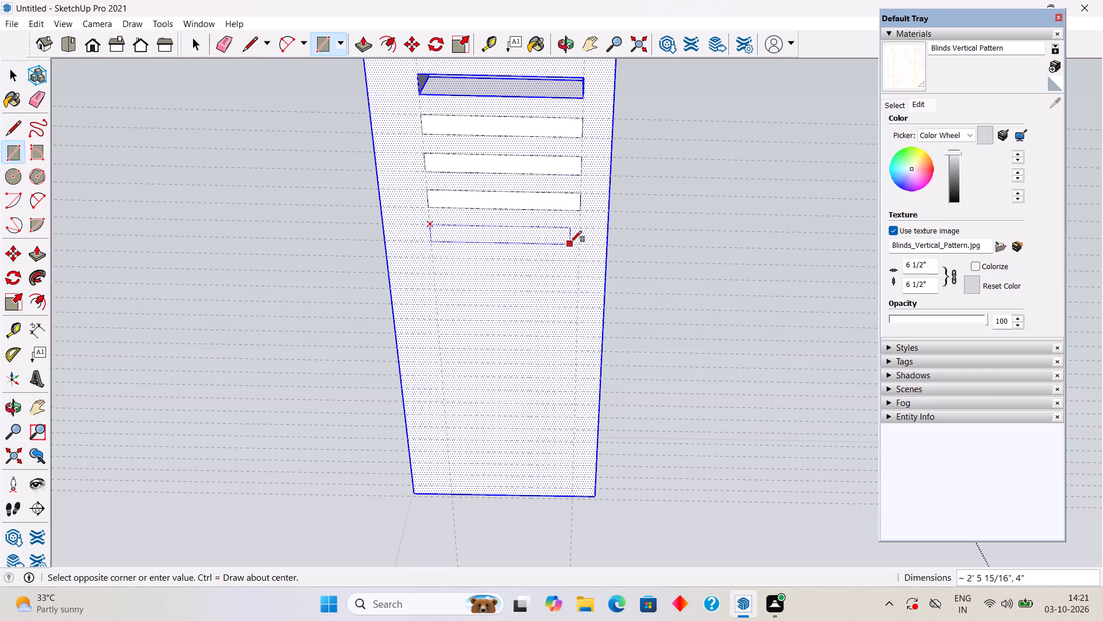
click(577, 243)
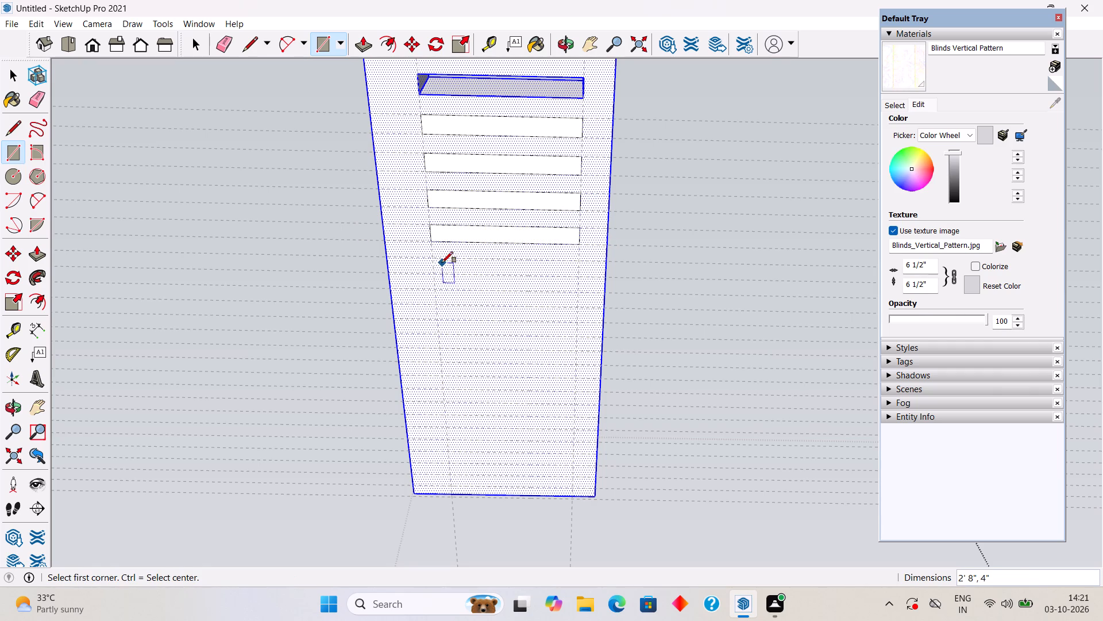
click(433, 258)
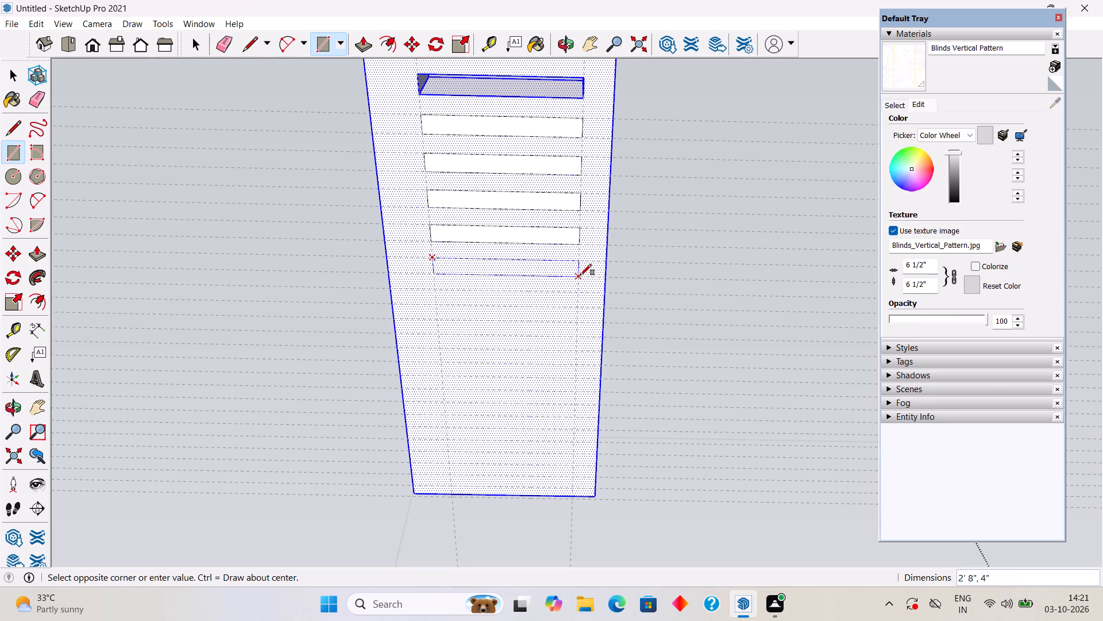
click(580, 275)
click(436, 292)
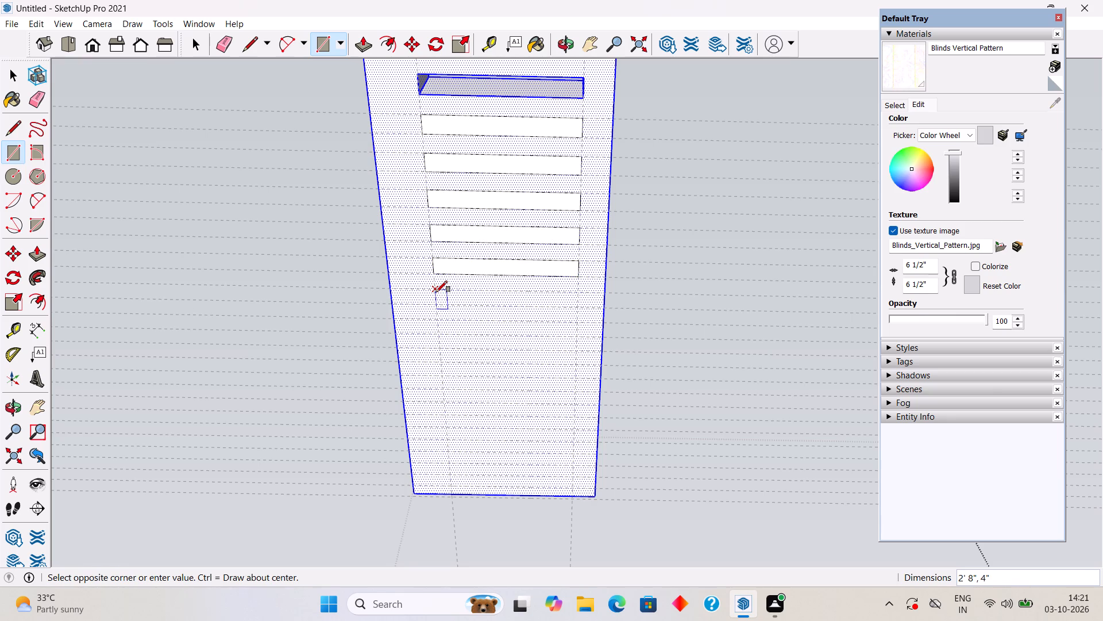
click(580, 304)
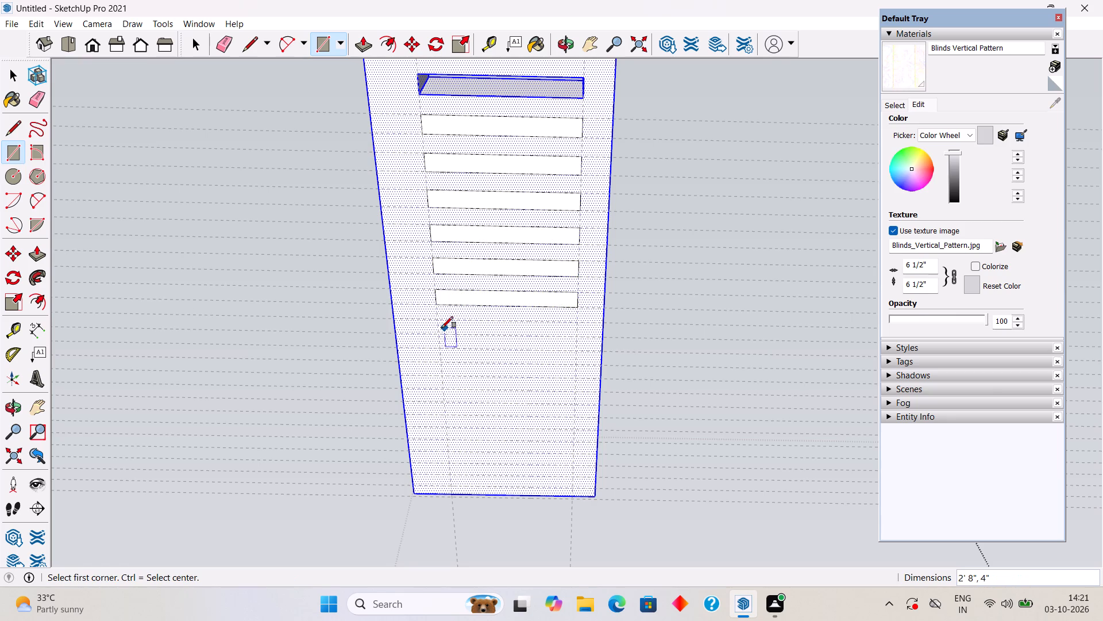
click(438, 319)
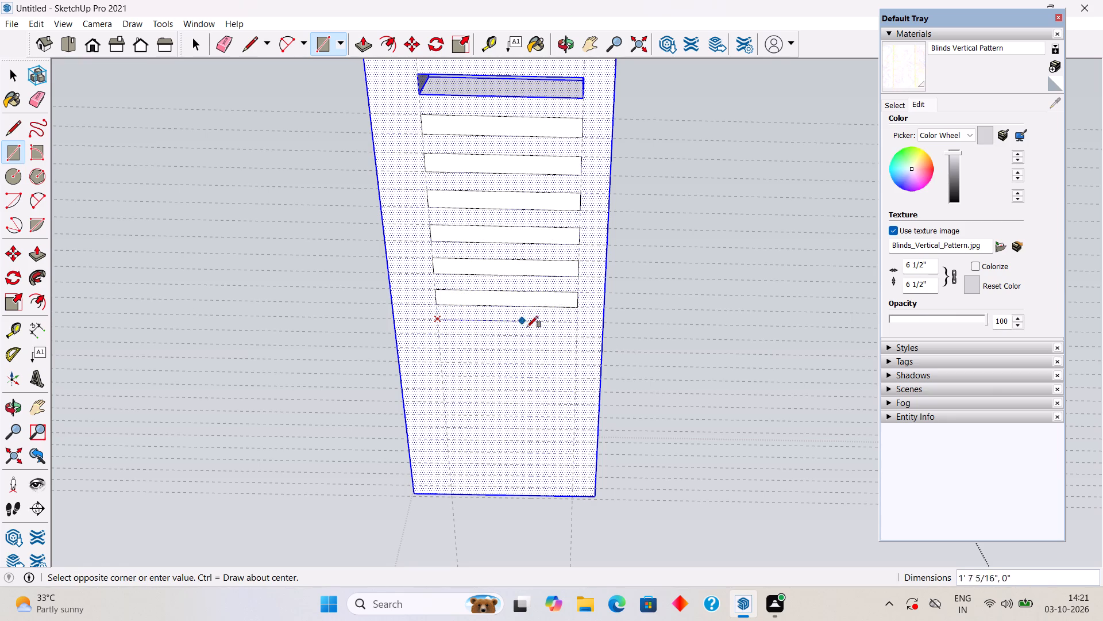
click(579, 339)
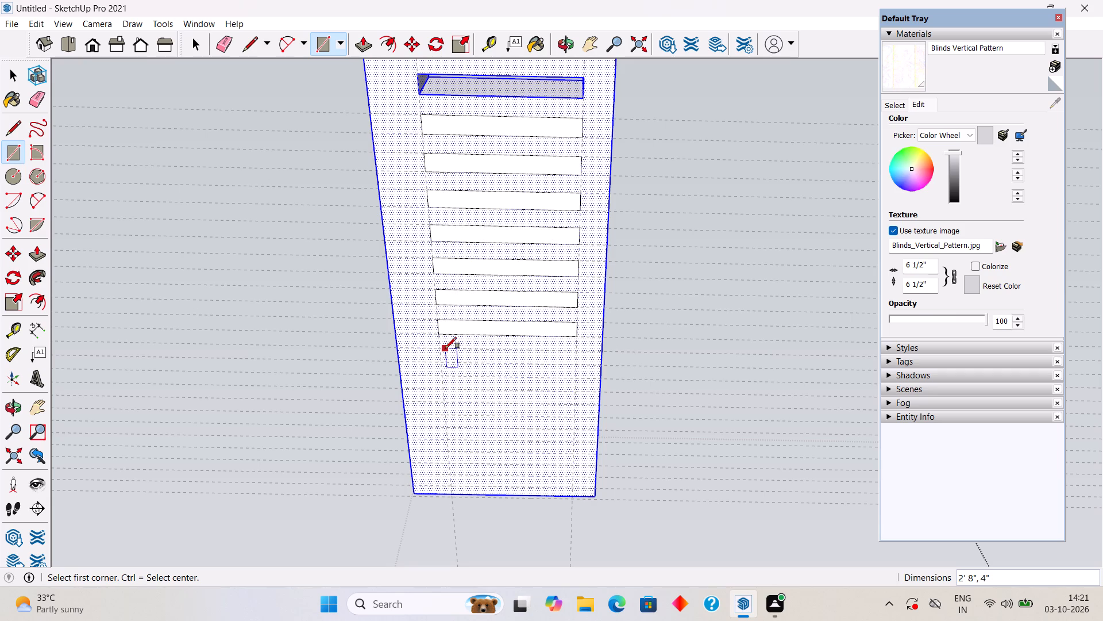
click(441, 348)
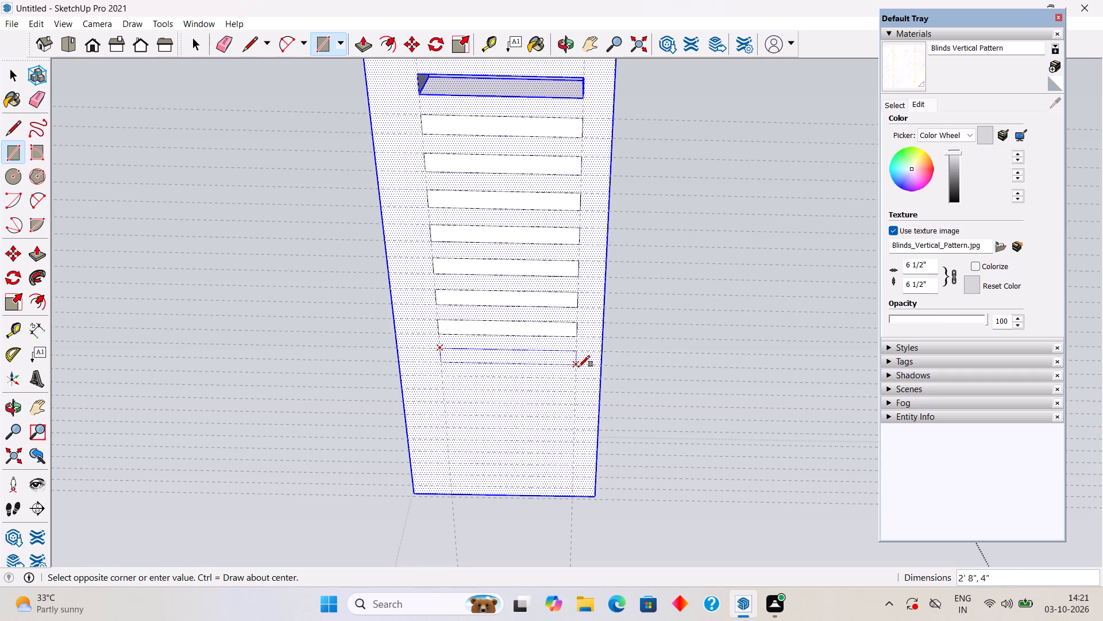
click(579, 367)
Draw five further 2' 8" by 4" rectangles in the remaining alternate guide bays, up to the canopy's far end.
click(442, 374)
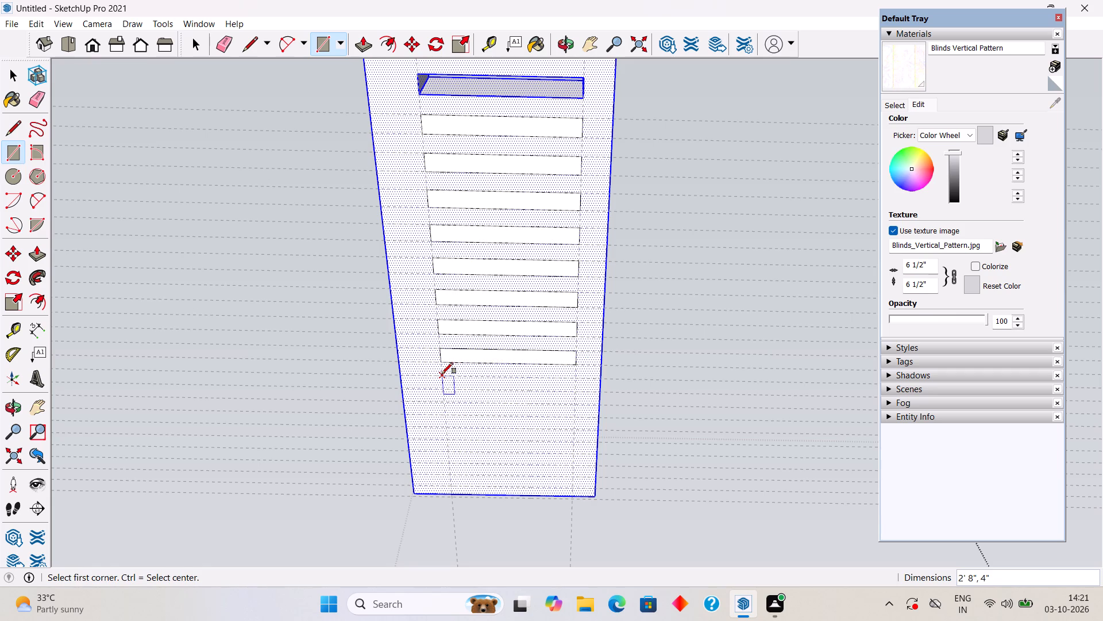
click(577, 394)
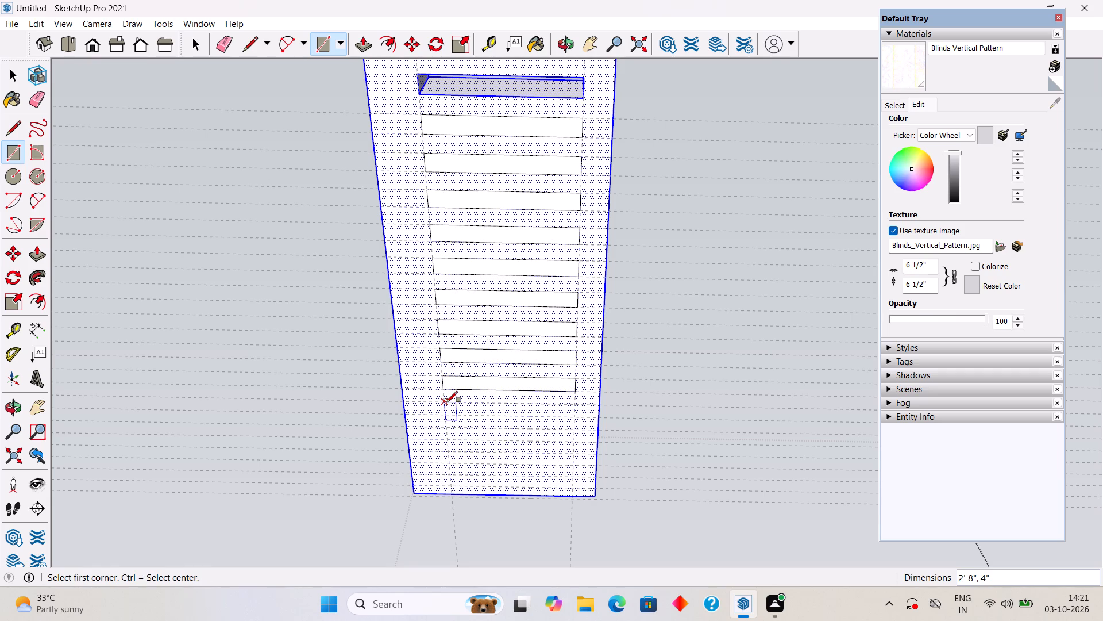
click(446, 402)
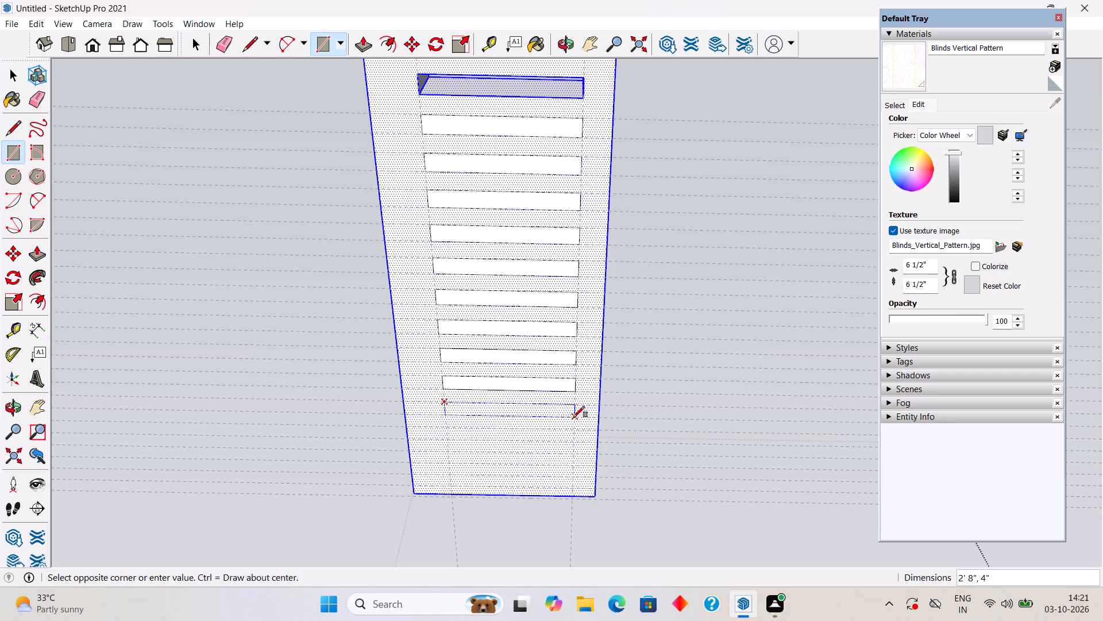
click(573, 417)
click(443, 424)
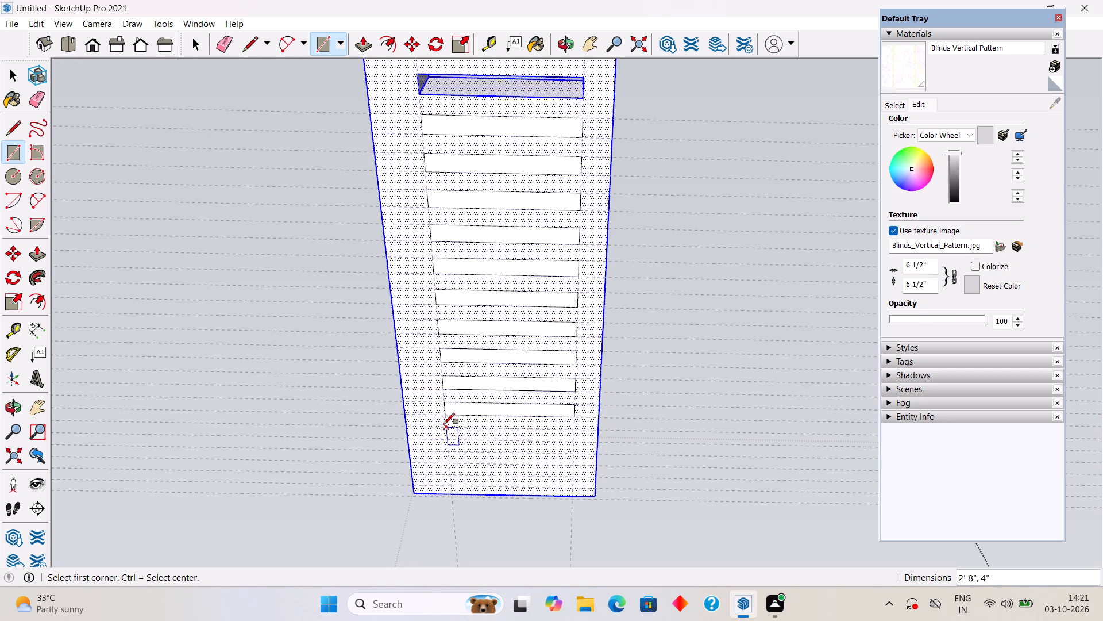
click(573, 443)
click(450, 449)
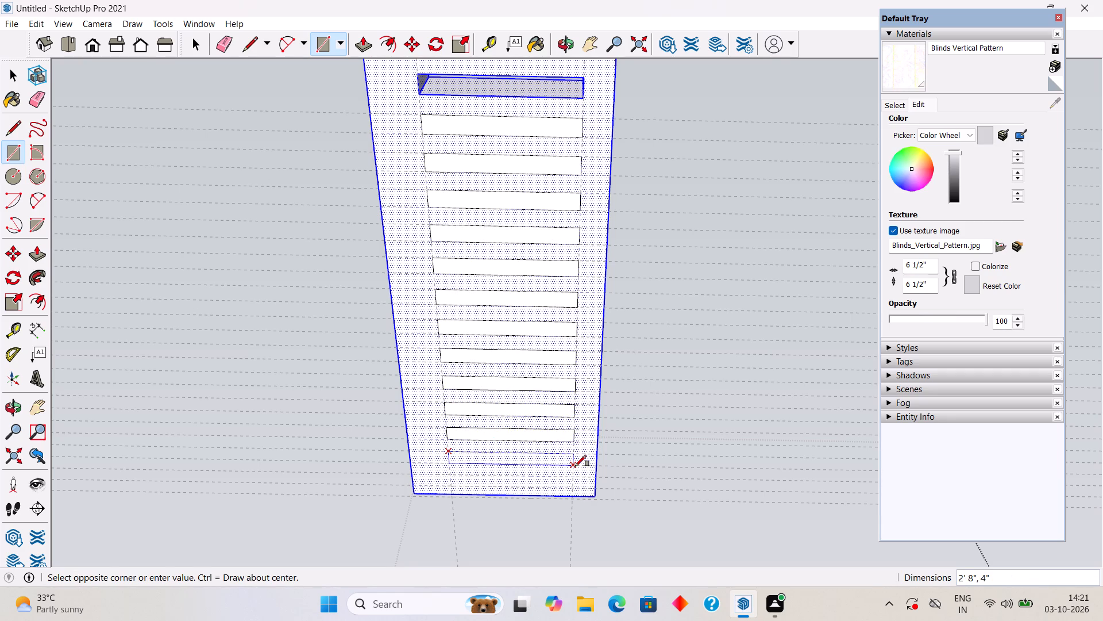
click(576, 466)
click(453, 477)
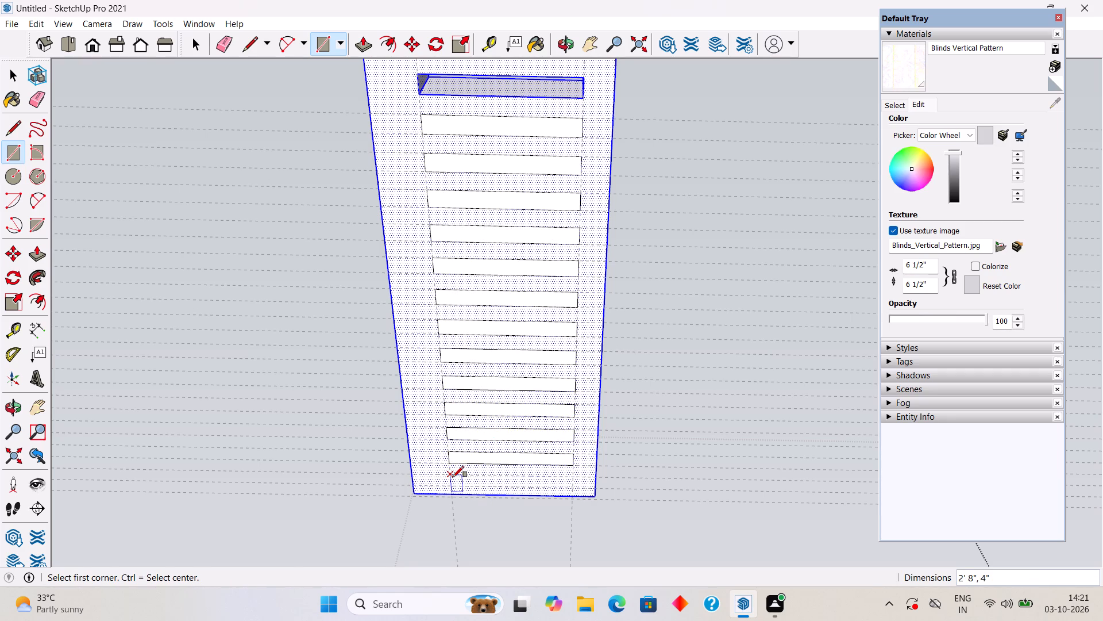
click(574, 487)
key(space)
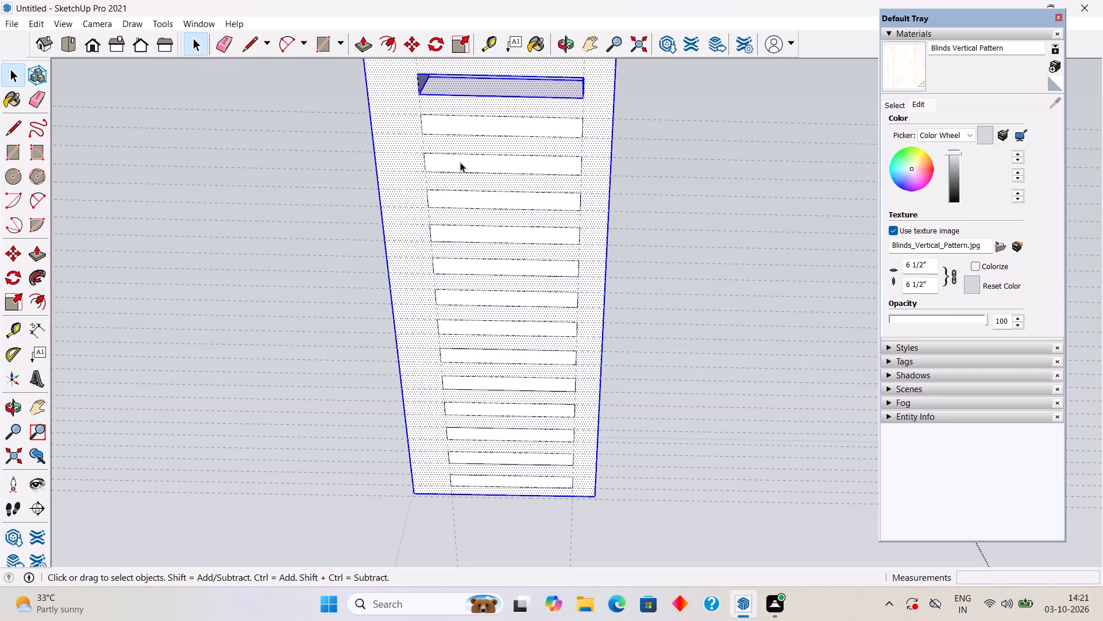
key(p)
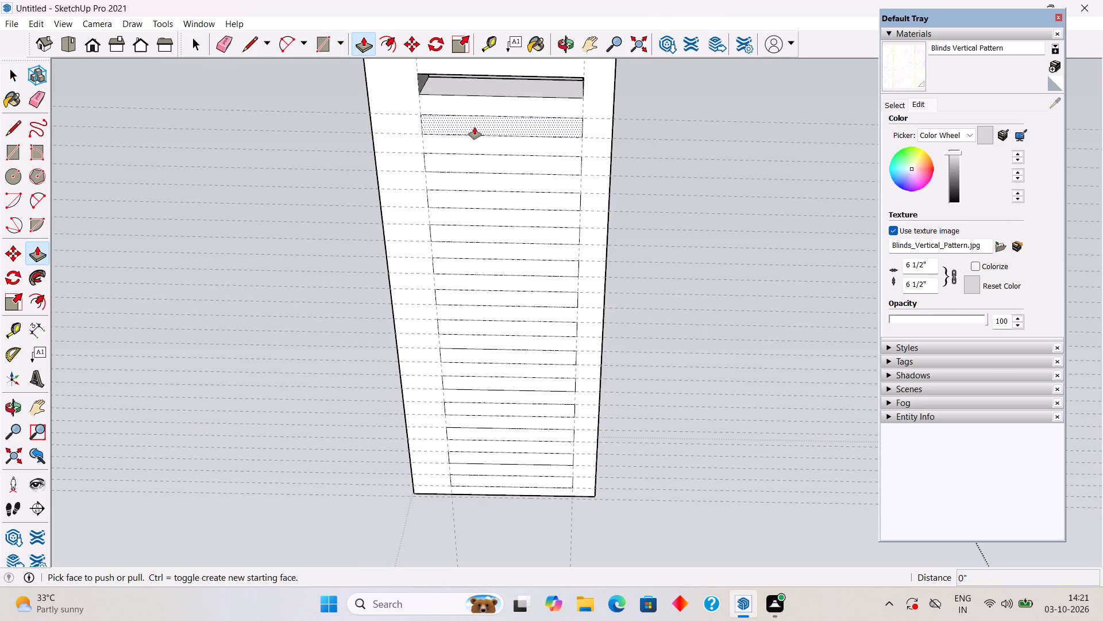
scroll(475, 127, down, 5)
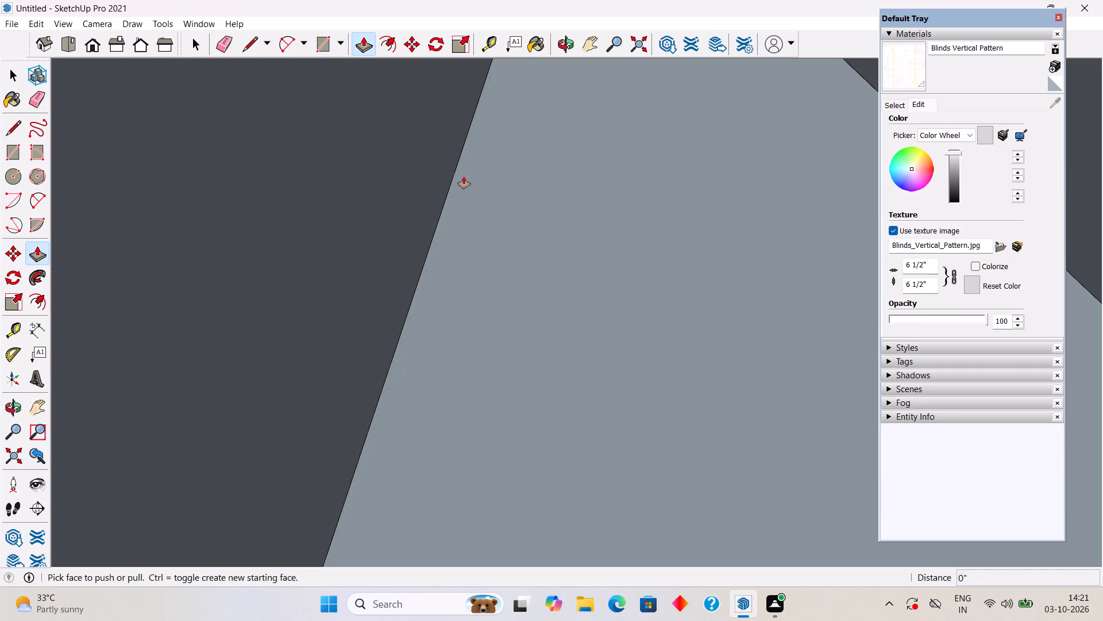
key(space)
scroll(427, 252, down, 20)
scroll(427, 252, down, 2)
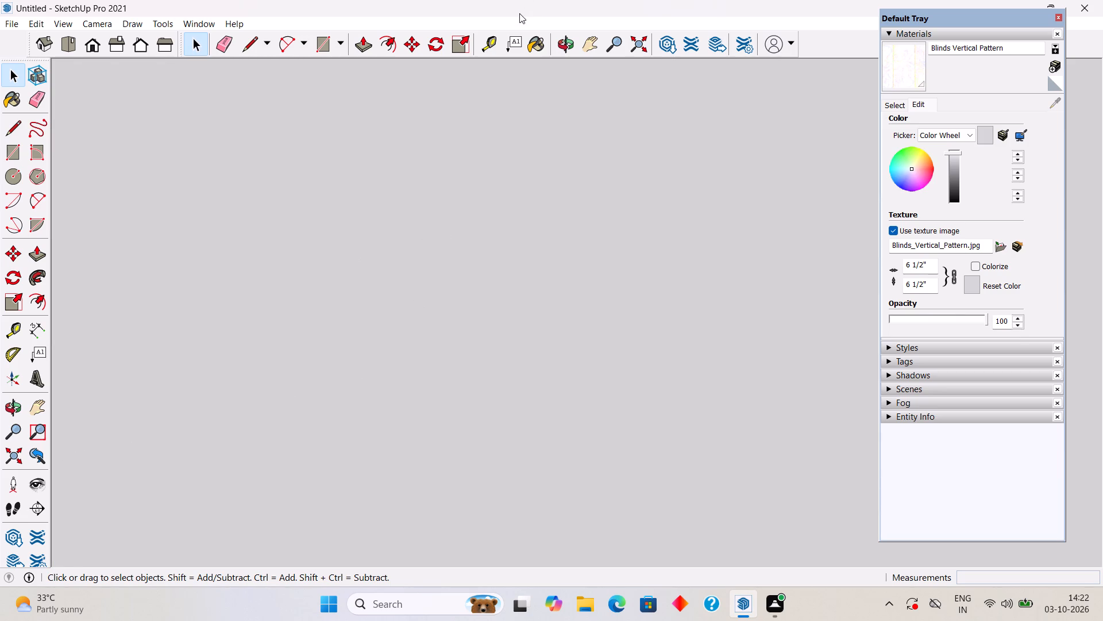
Push/Pull the first slot rectangle beyond the existing slots through the canopy's thickness to cut an opening.
click(13, 454)
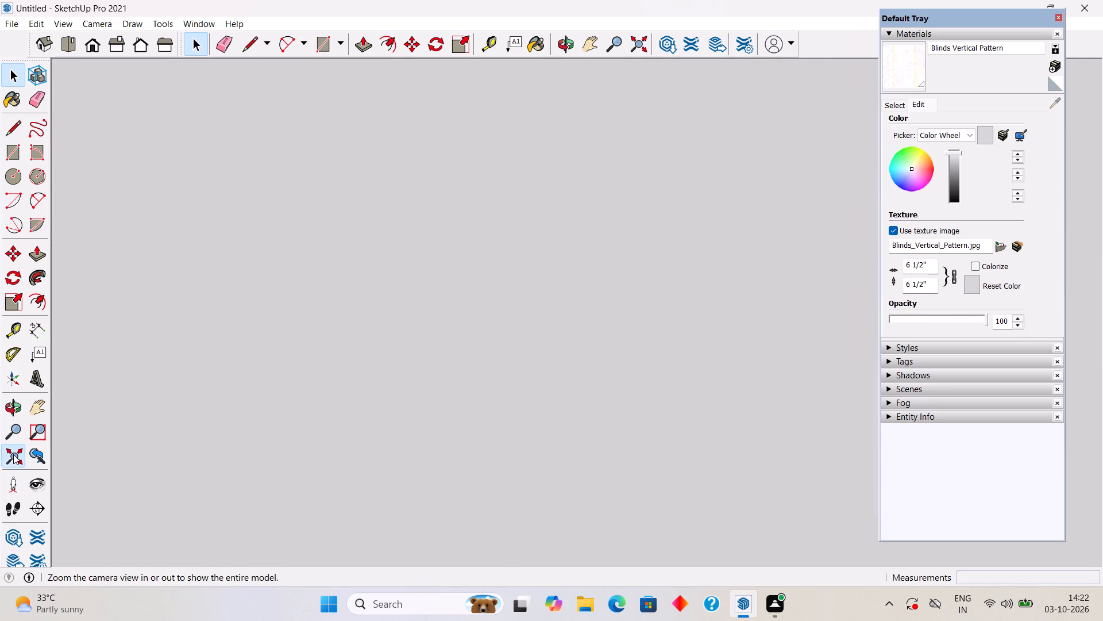
middle_drag(410, 278, 547, 270)
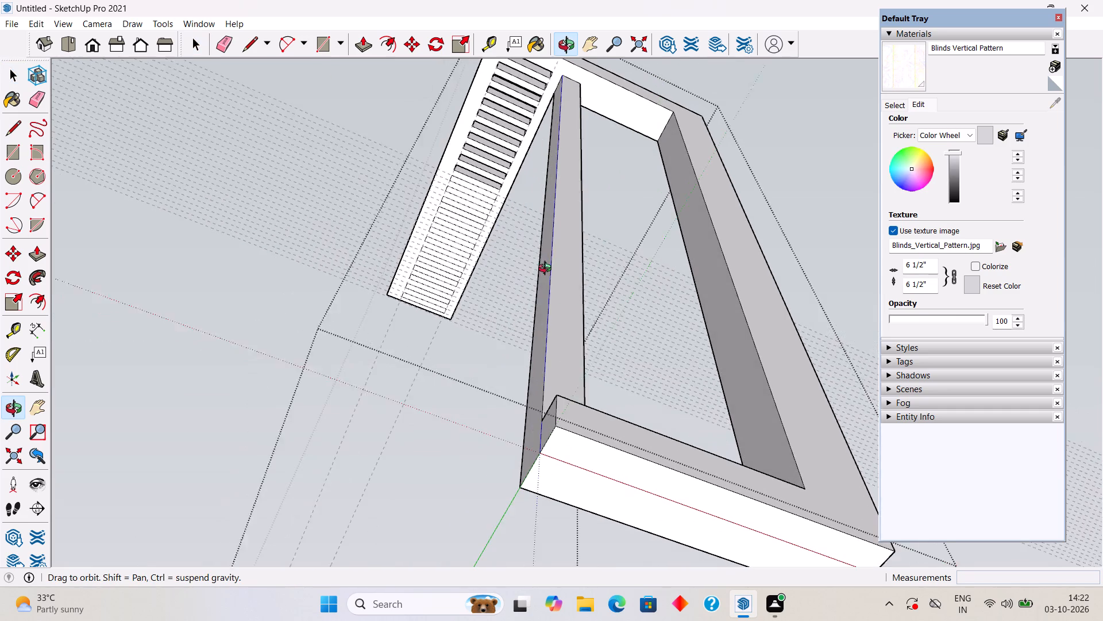
middle_drag(547, 270, 550, 269)
scroll(365, 221, up, 9)
middle_drag(483, 225, 490, 171)
scroll(490, 168, up, 2)
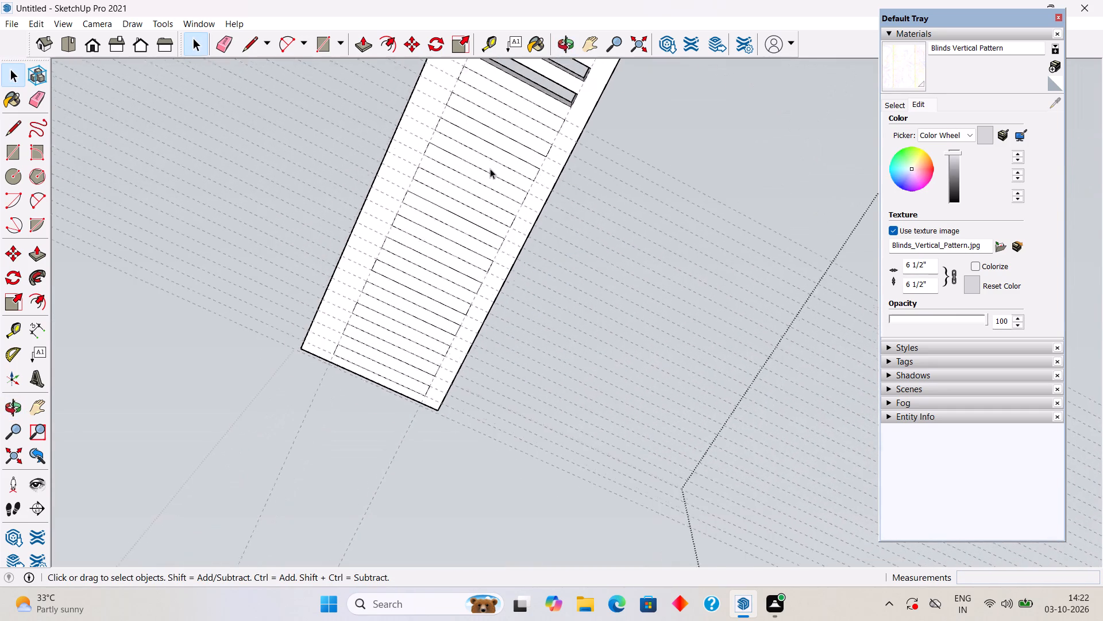
scroll(490, 168, up, 3)
middle_drag(490, 174, 484, 233)
scroll(496, 139, up, 3)
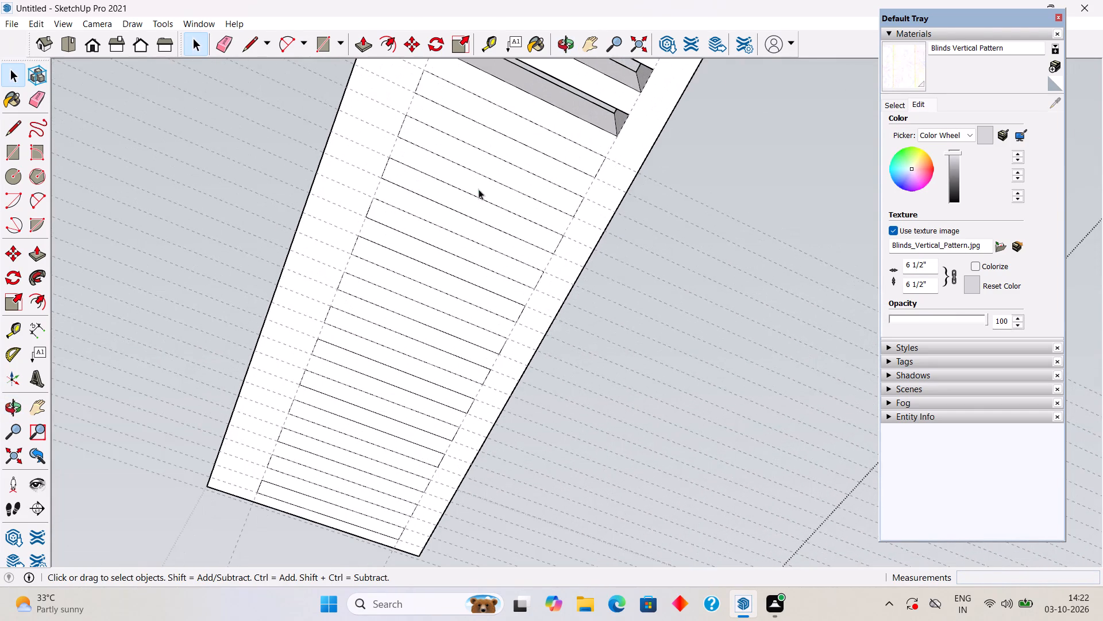
middle_drag(479, 189, 491, 148)
scroll(491, 148, down, 3)
shift+middle_drag(495, 159, 506, 141)
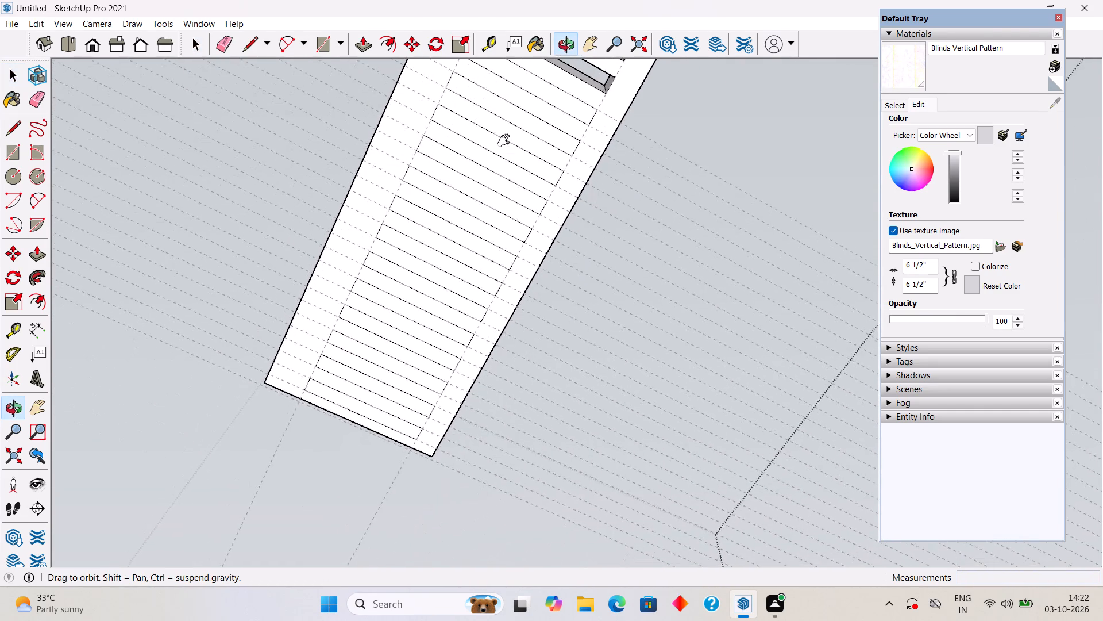
shift+middle_drag(506, 141, 490, 265)
shift+middle_drag(394, 412, 402, 366)
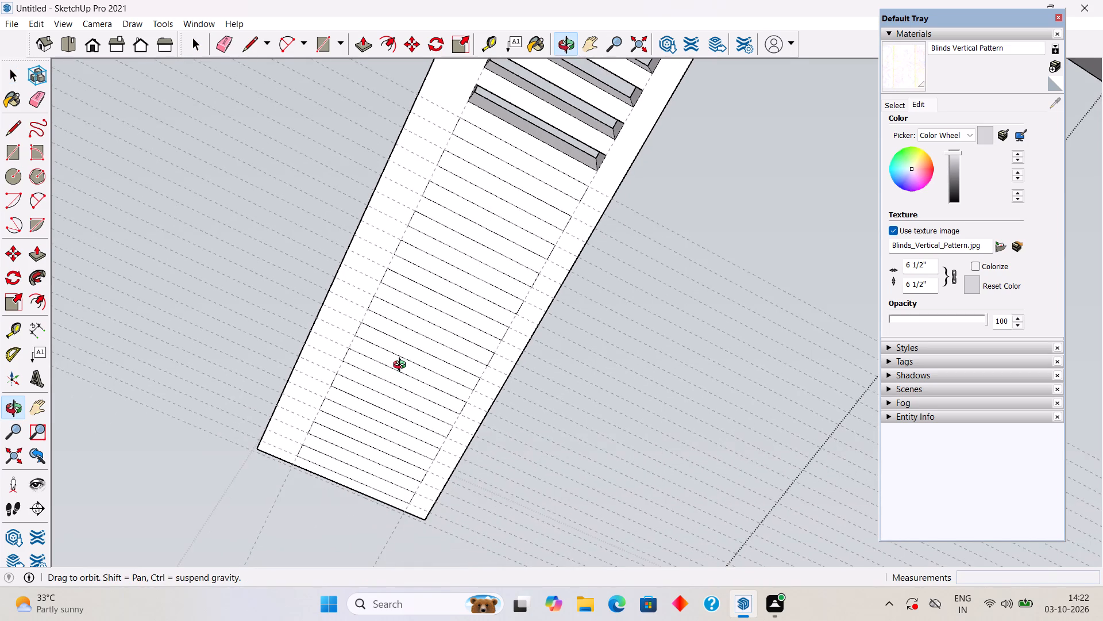
shift+middle_drag(402, 366, 419, 313)
scroll(419, 313, up, 1)
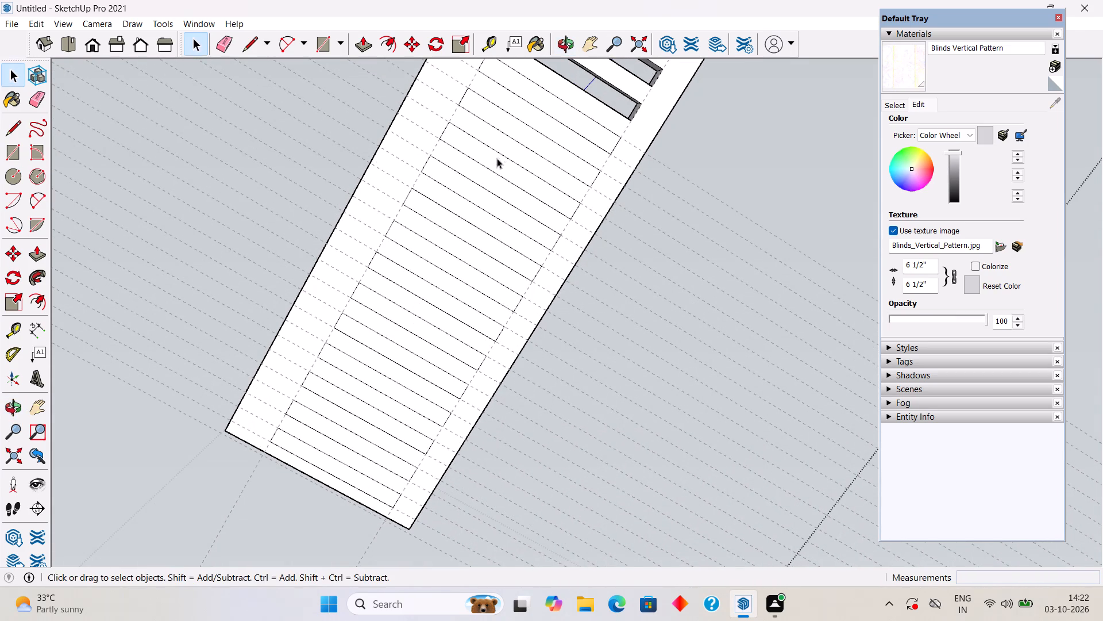
middle_drag(503, 156, 506, 201)
click(538, 124)
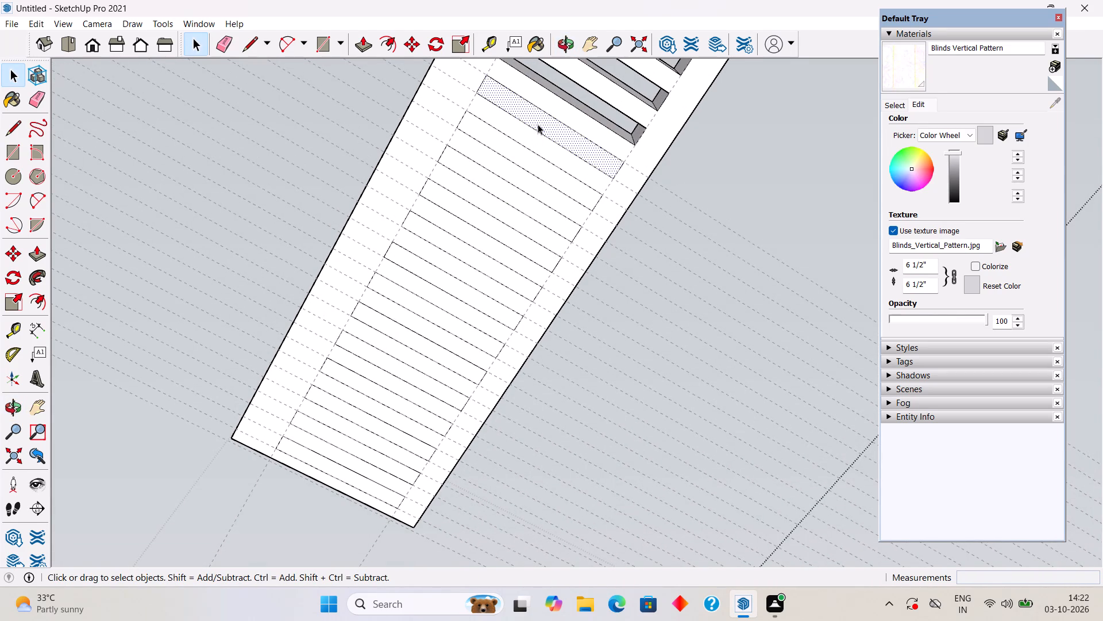
key(p)
drag(539, 120, 521, 106)
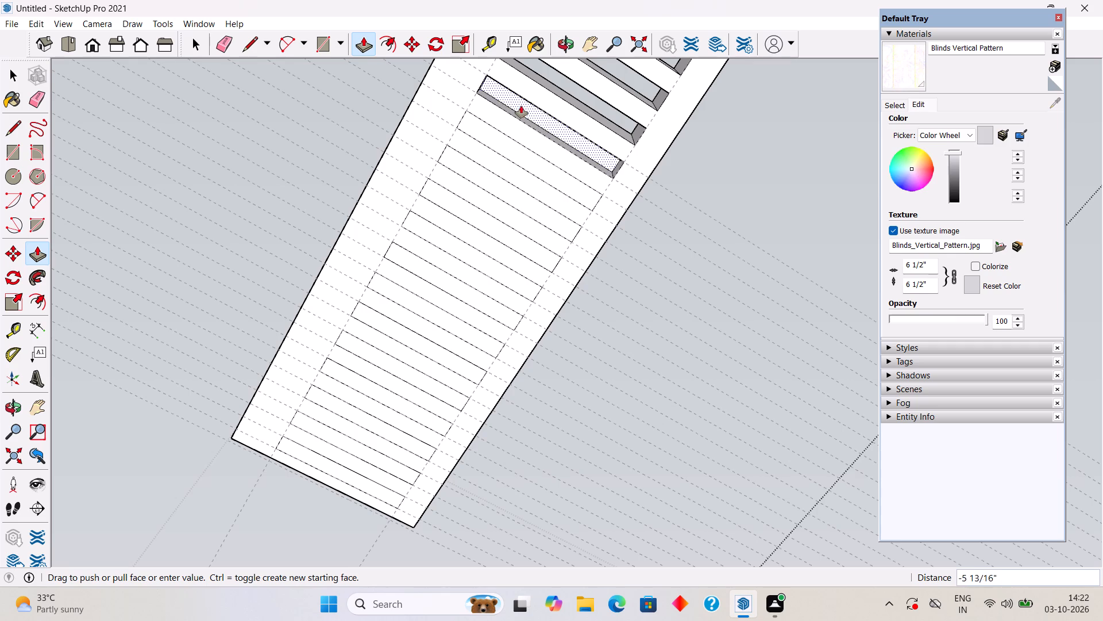
drag(521, 106, 500, 88)
key(space)
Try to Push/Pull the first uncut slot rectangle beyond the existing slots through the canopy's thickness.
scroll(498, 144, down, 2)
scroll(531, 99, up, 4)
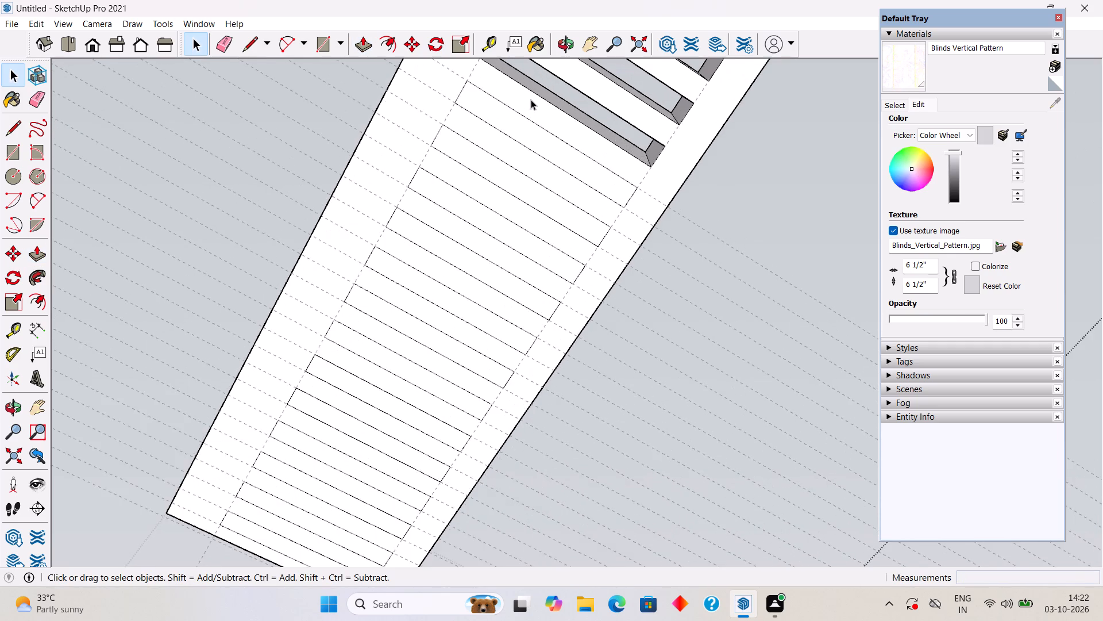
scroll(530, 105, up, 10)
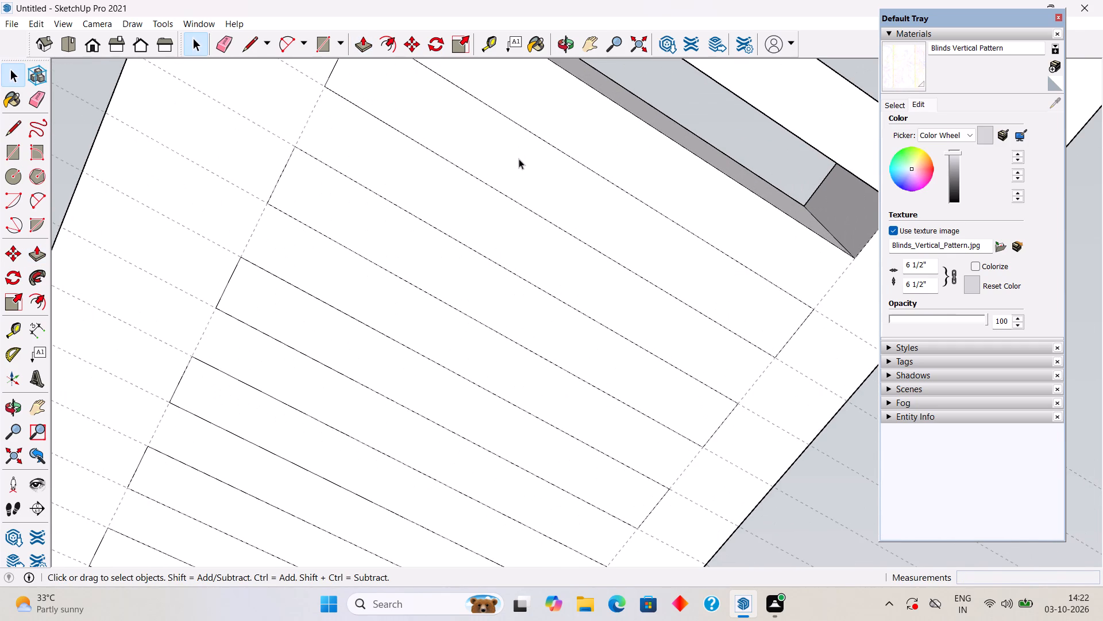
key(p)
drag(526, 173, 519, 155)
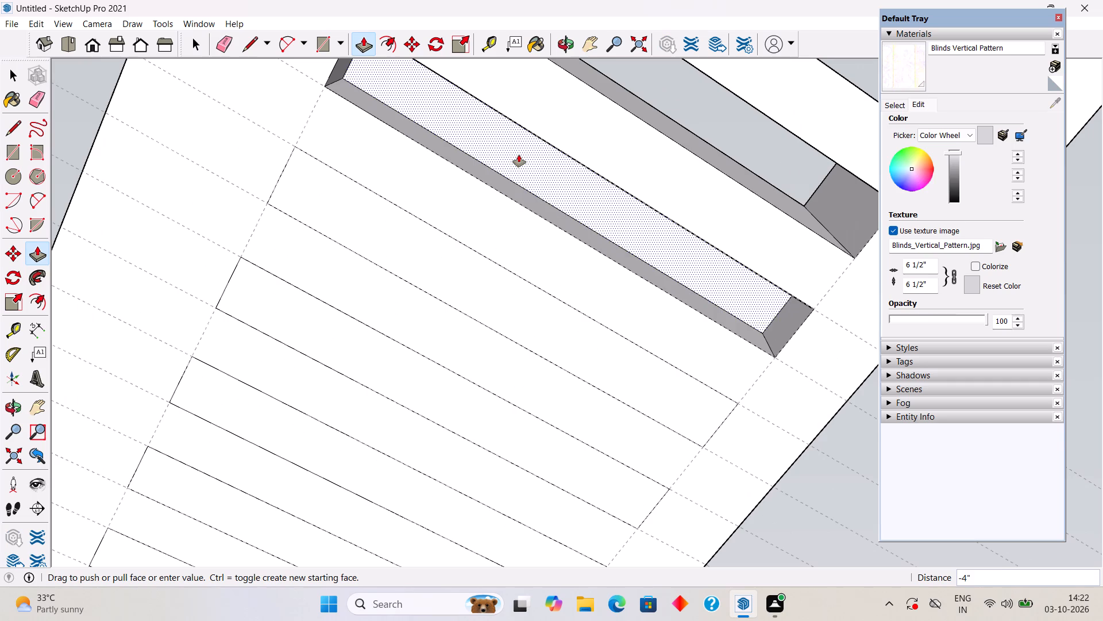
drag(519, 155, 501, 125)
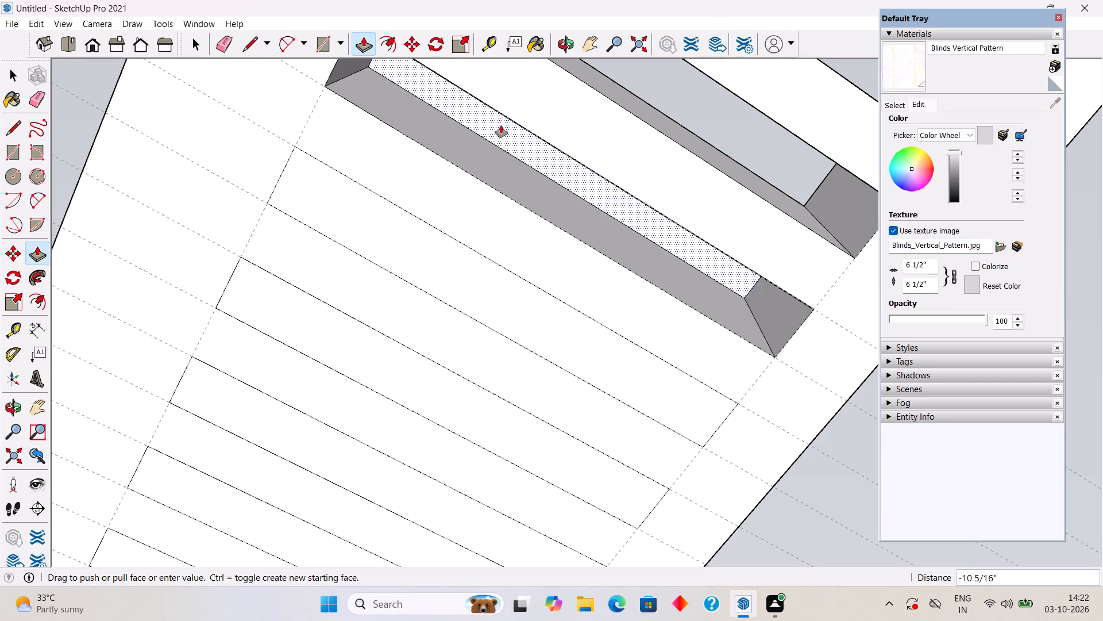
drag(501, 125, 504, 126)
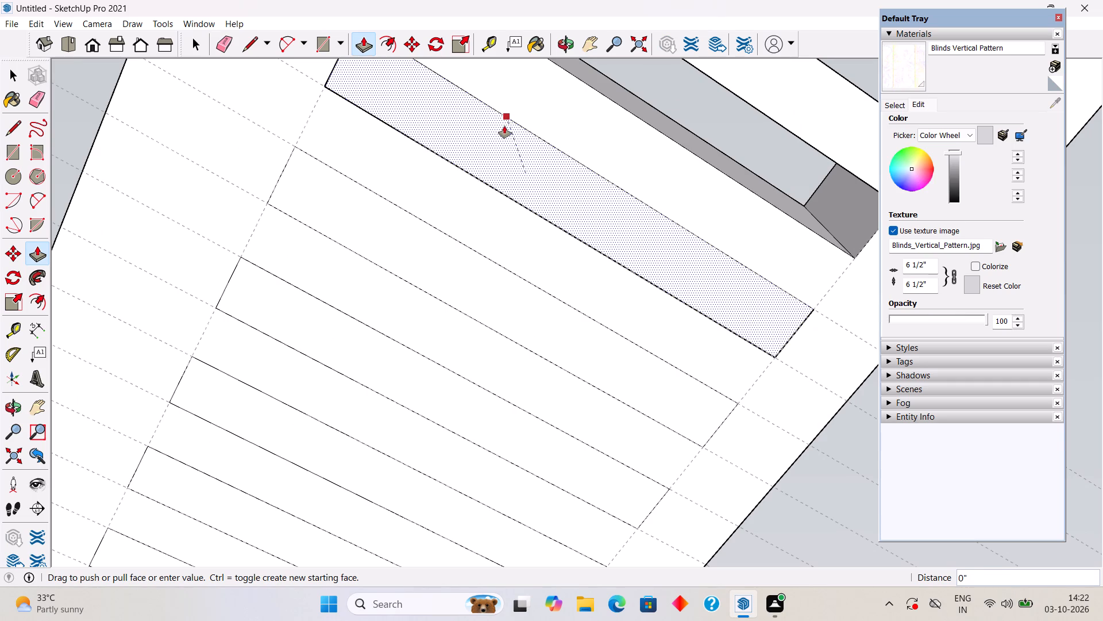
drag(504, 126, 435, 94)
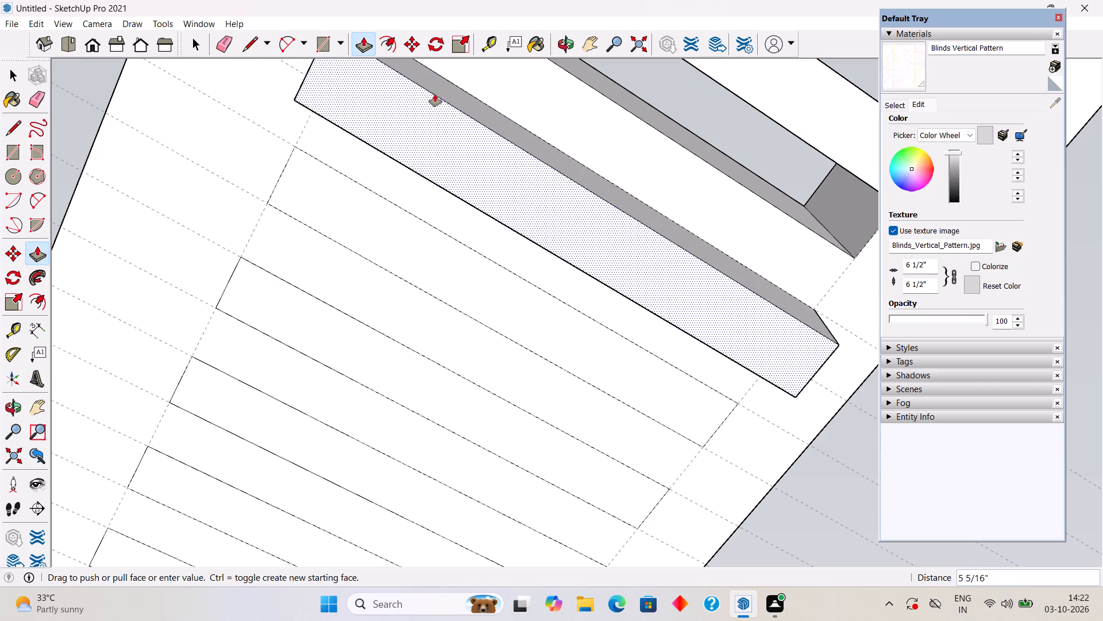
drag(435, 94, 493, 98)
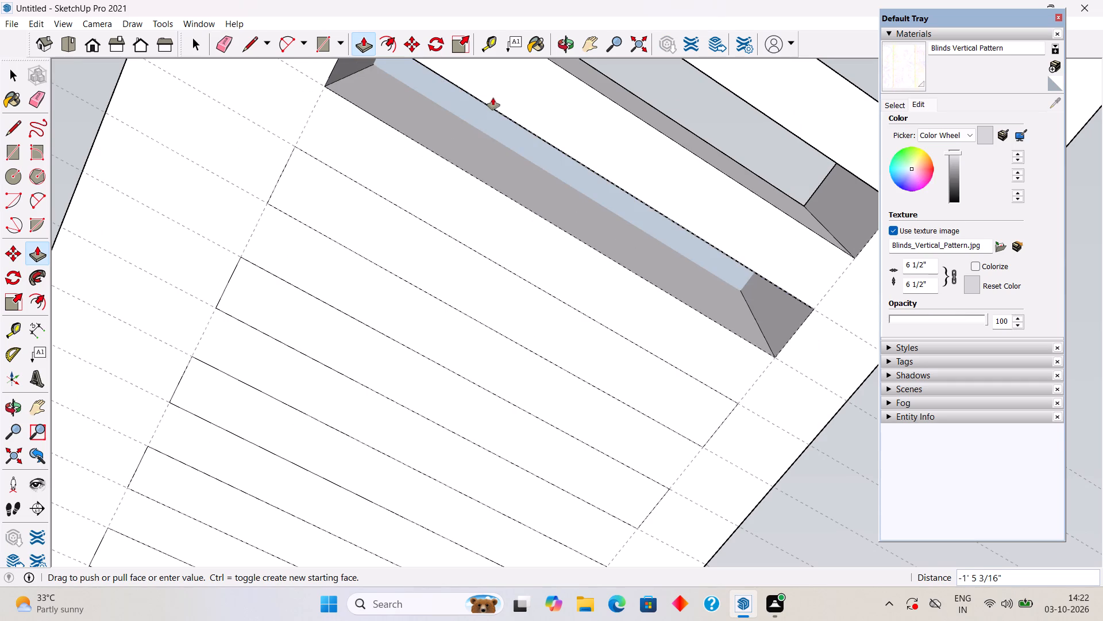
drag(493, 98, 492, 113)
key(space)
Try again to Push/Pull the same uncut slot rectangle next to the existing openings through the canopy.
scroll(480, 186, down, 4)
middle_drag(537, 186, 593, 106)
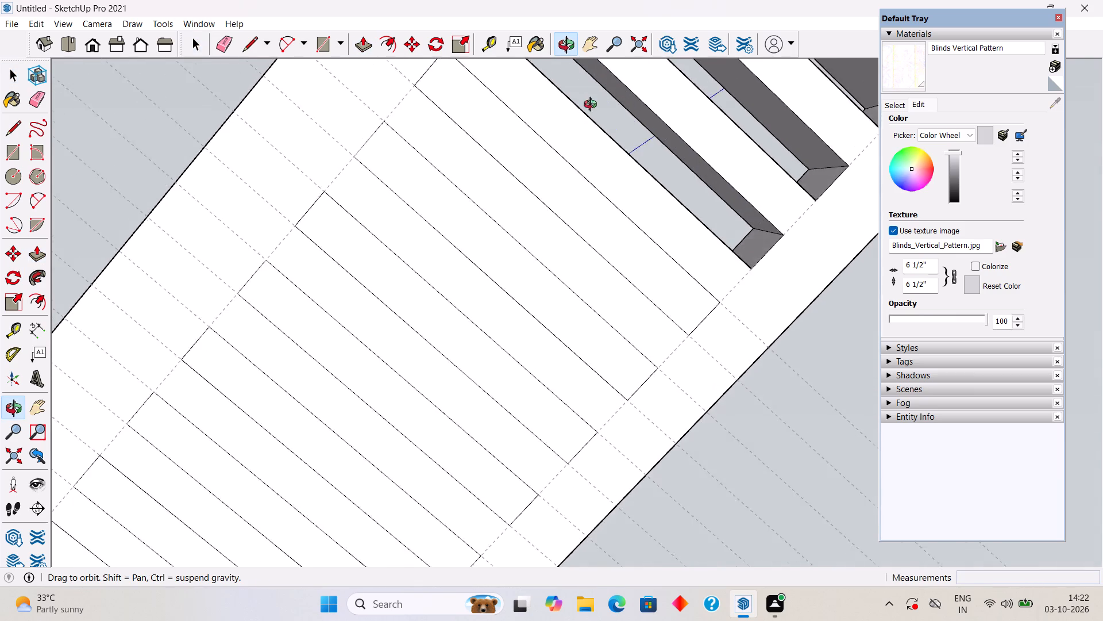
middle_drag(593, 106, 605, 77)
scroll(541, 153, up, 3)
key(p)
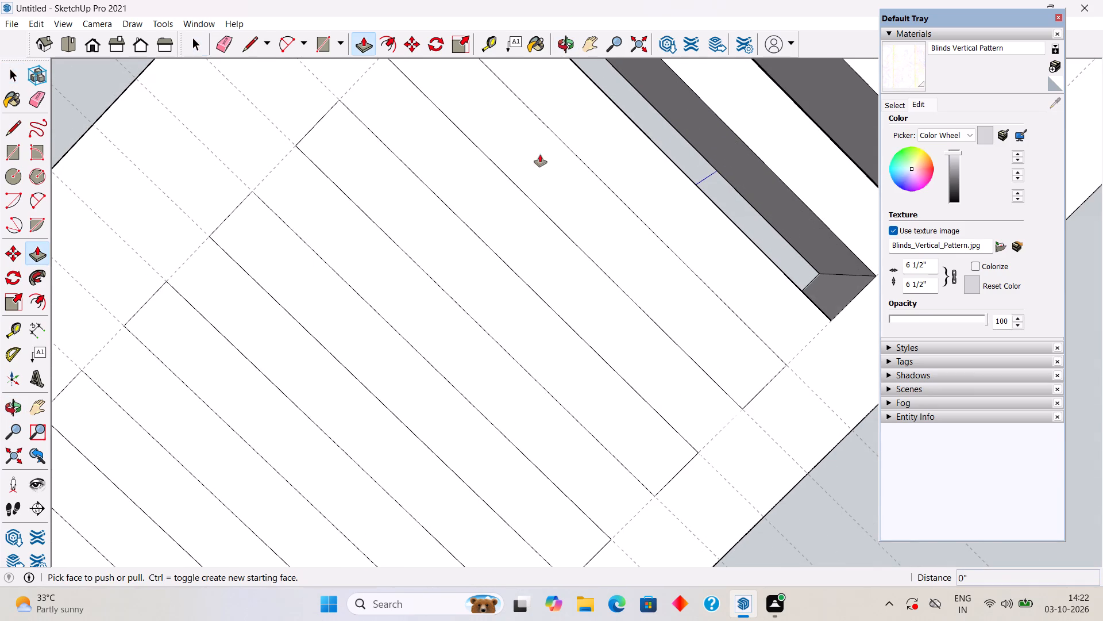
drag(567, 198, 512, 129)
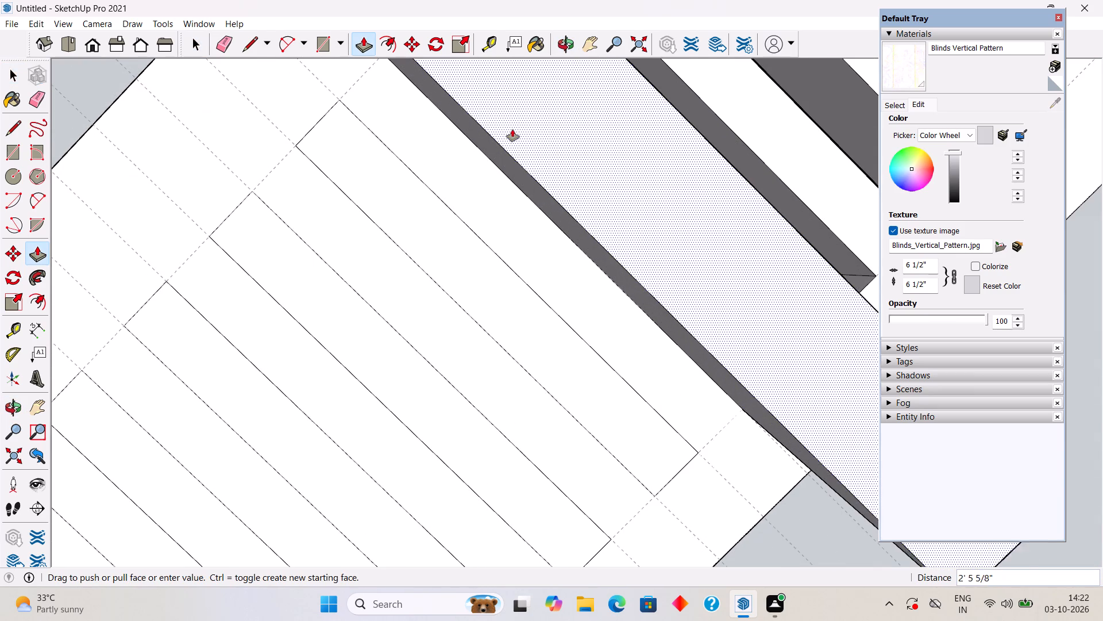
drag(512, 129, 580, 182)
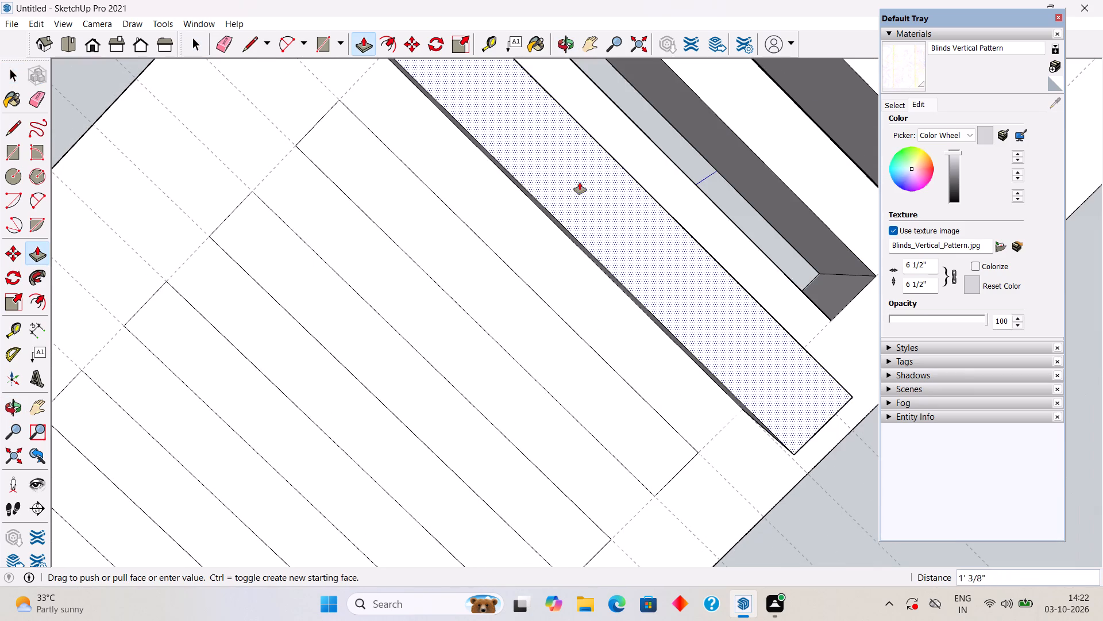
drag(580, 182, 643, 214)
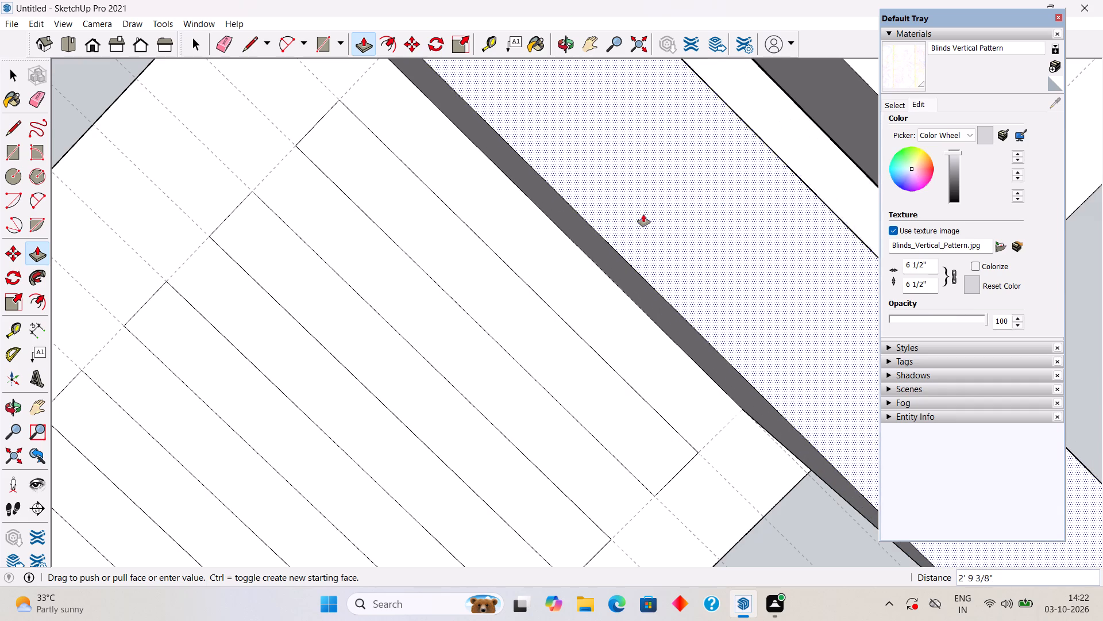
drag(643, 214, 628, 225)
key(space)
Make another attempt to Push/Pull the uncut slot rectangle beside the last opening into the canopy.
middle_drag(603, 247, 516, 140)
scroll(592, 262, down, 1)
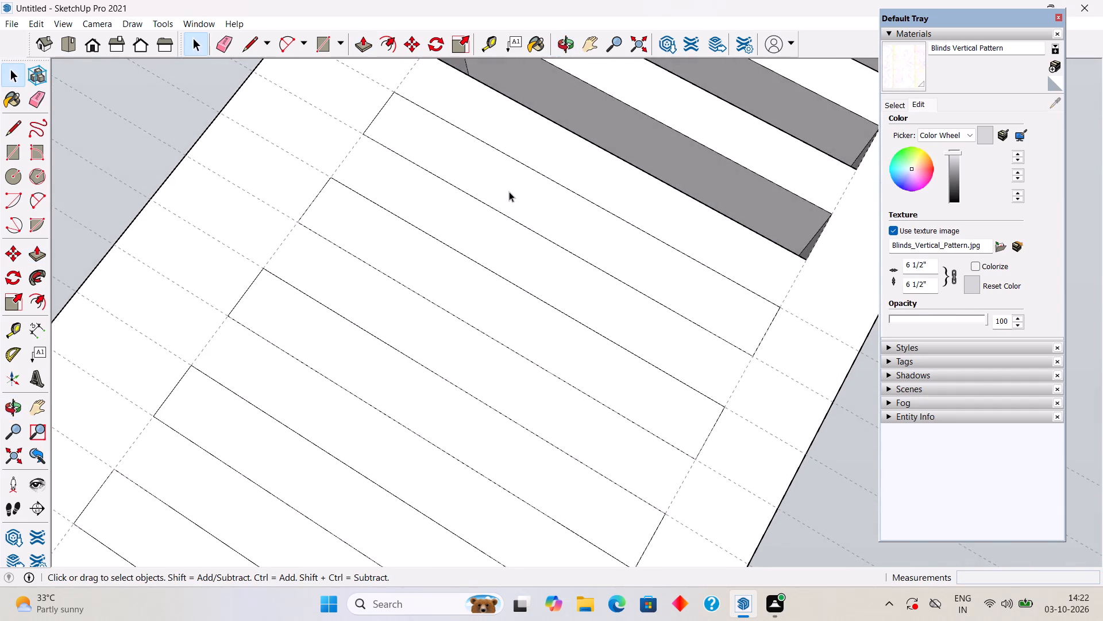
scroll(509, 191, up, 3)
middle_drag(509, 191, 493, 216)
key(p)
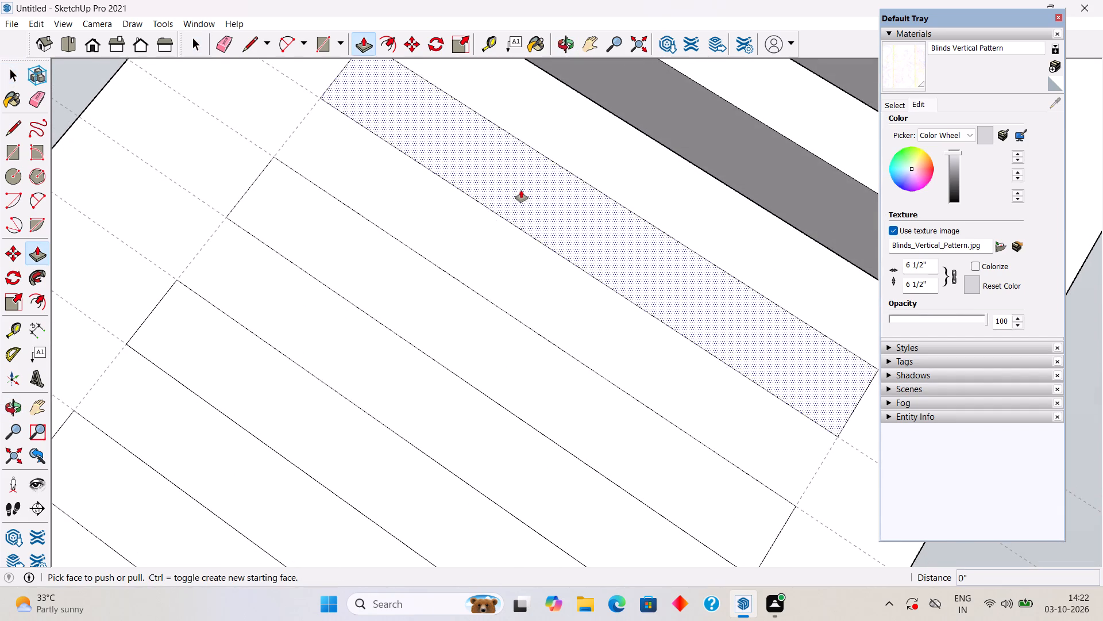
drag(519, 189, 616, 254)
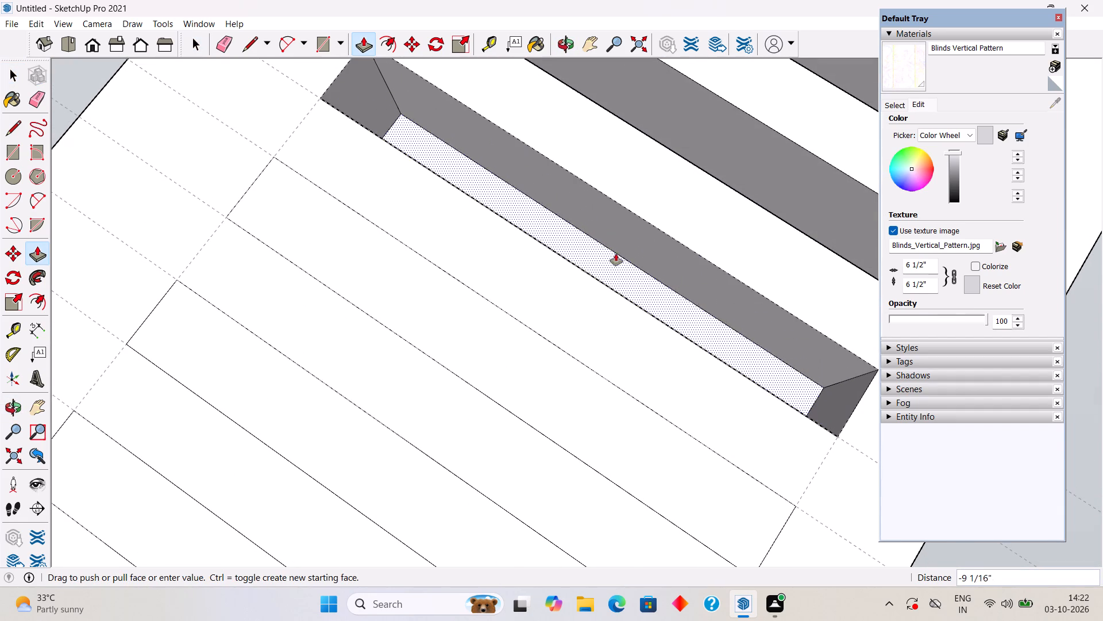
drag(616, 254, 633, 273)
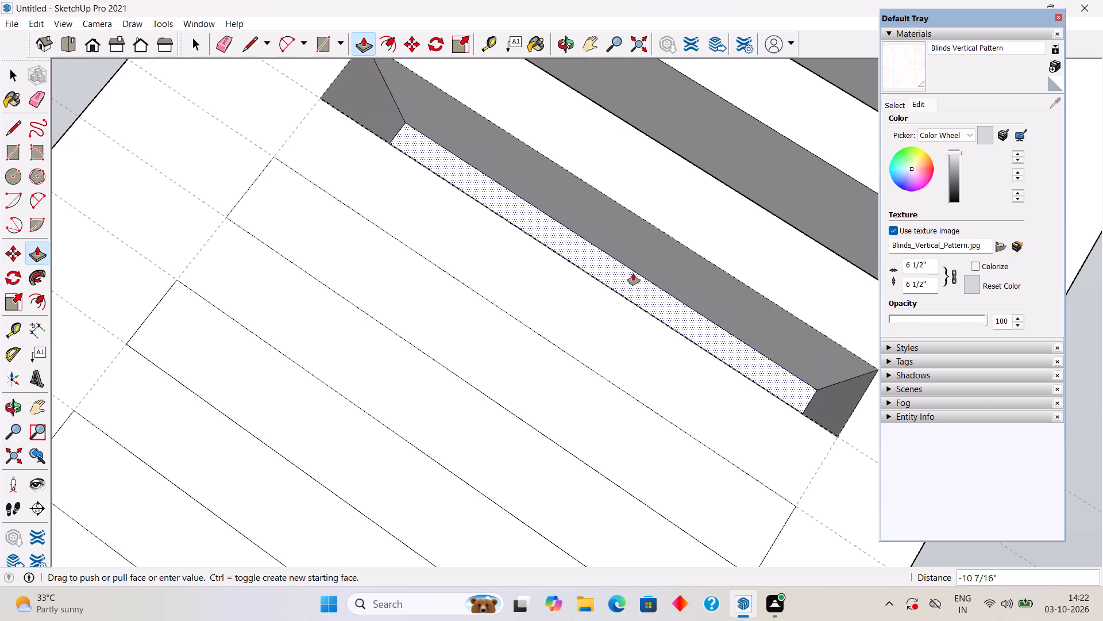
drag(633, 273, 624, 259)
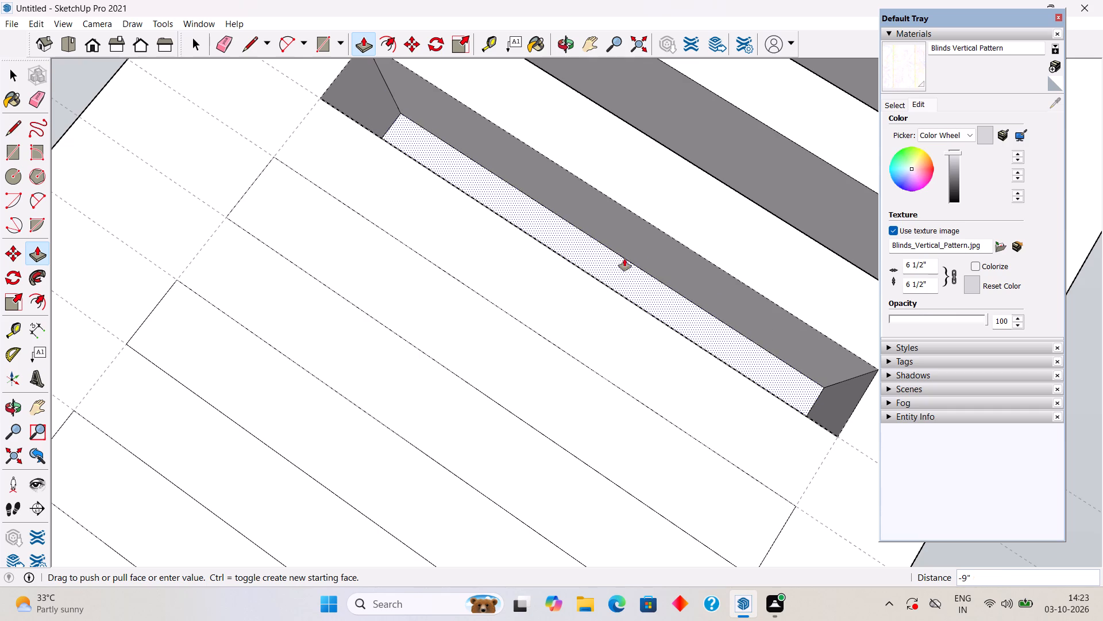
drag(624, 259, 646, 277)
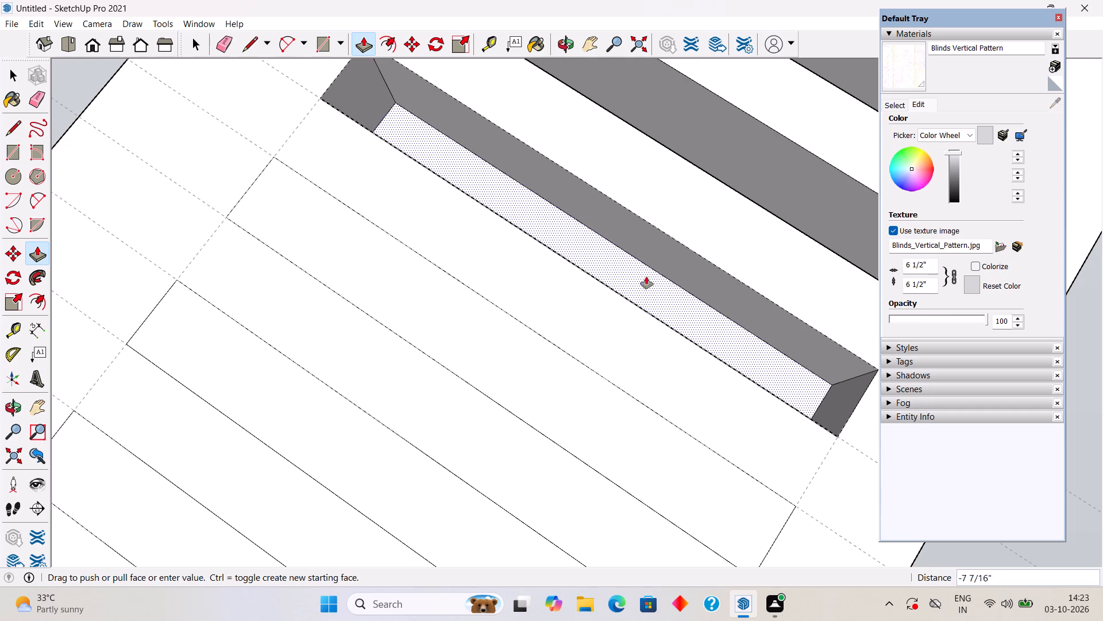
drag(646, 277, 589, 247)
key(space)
Push/Pull the first uncut slot rectangle 1' inward so it cuts an opening through the canopy.
middle_drag(617, 171, 477, 146)
scroll(478, 148, down, 2)
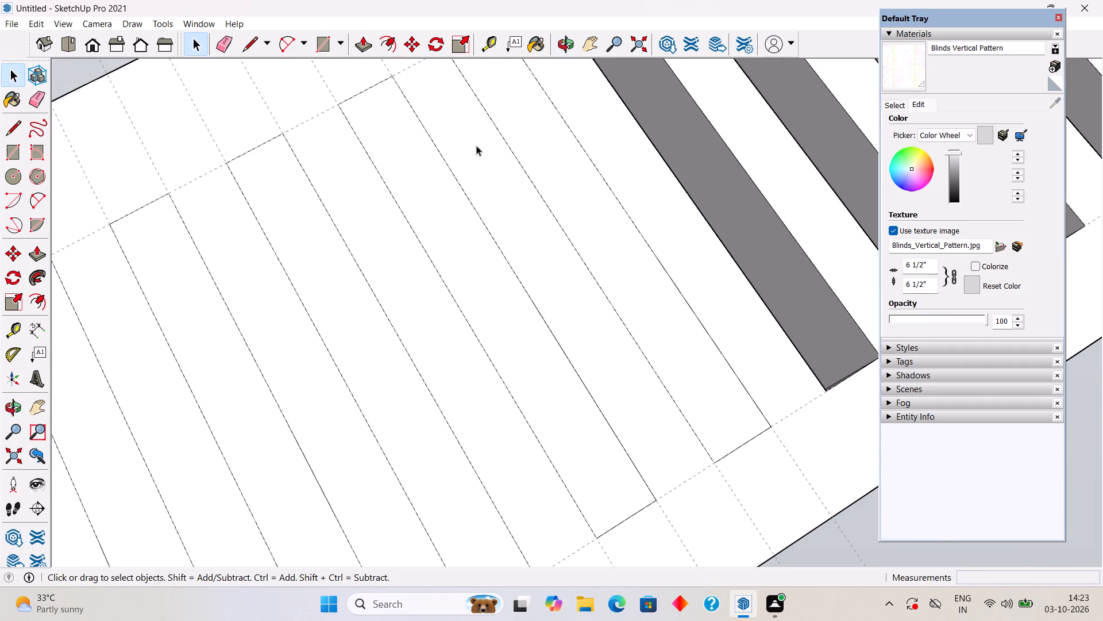
middle_drag(577, 208, 397, 286)
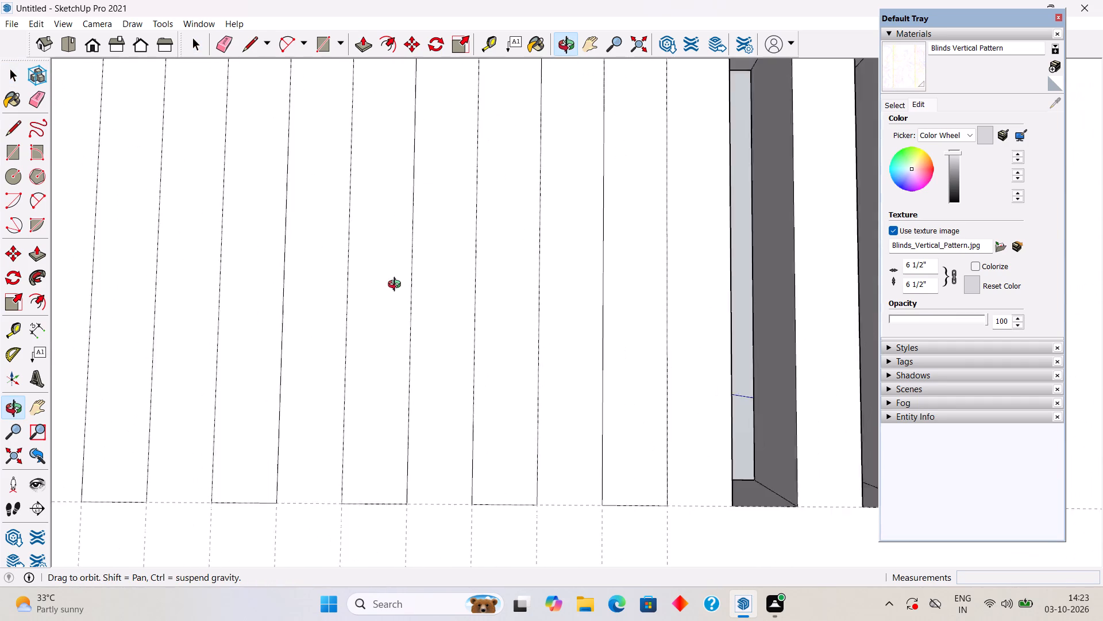
middle_drag(397, 286, 409, 308)
scroll(409, 308, down, 1)
middle_drag(593, 285, 546, 295)
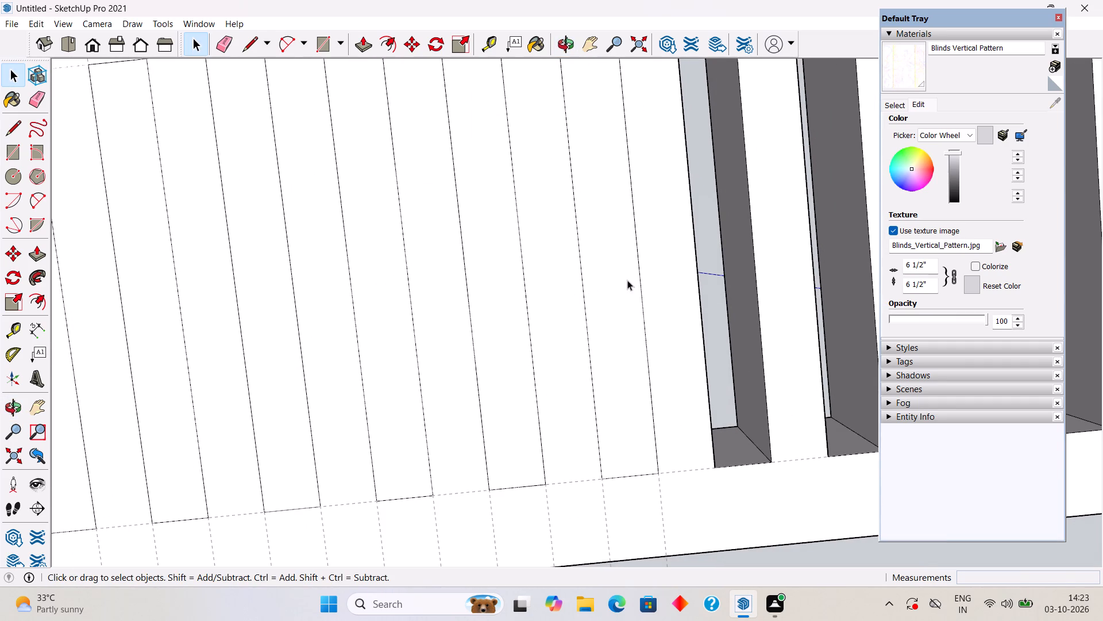
click(618, 289)
key(p)
drag(618, 300, 593, 254)
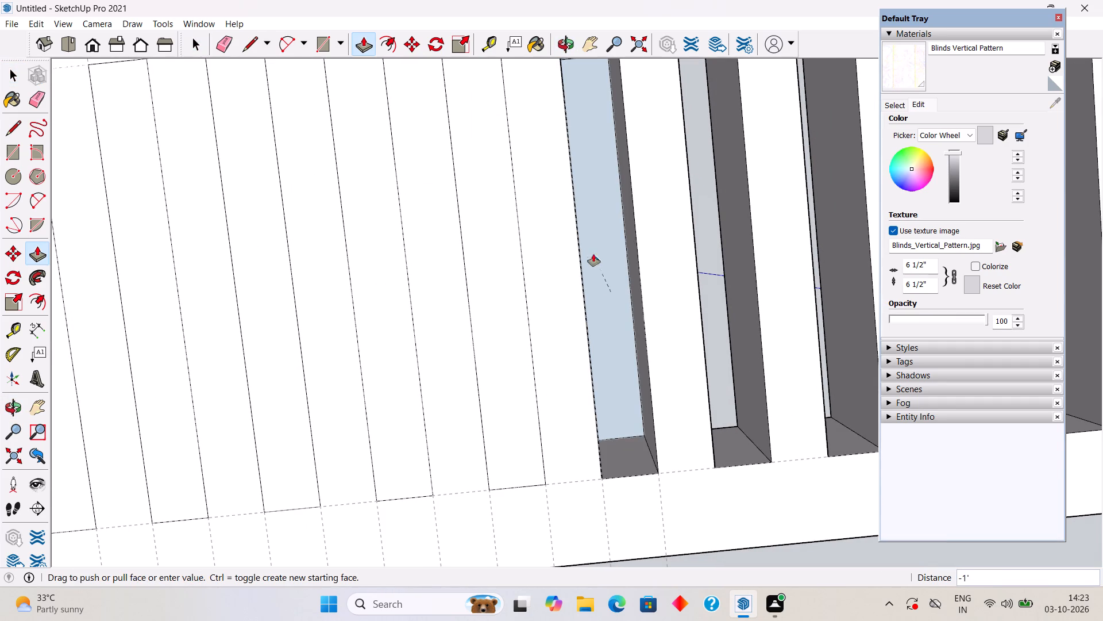
drag(593, 254, 596, 230)
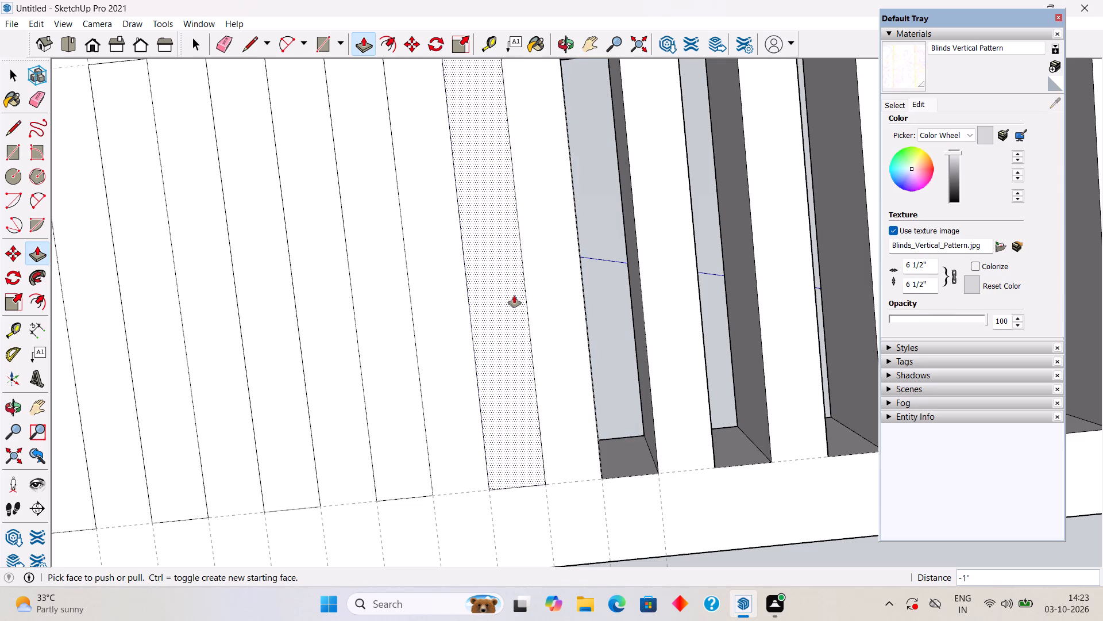
Repeat the 1' Push/Pull on the next three slot rectangles to cut them through the canopy.
double_click(510, 298)
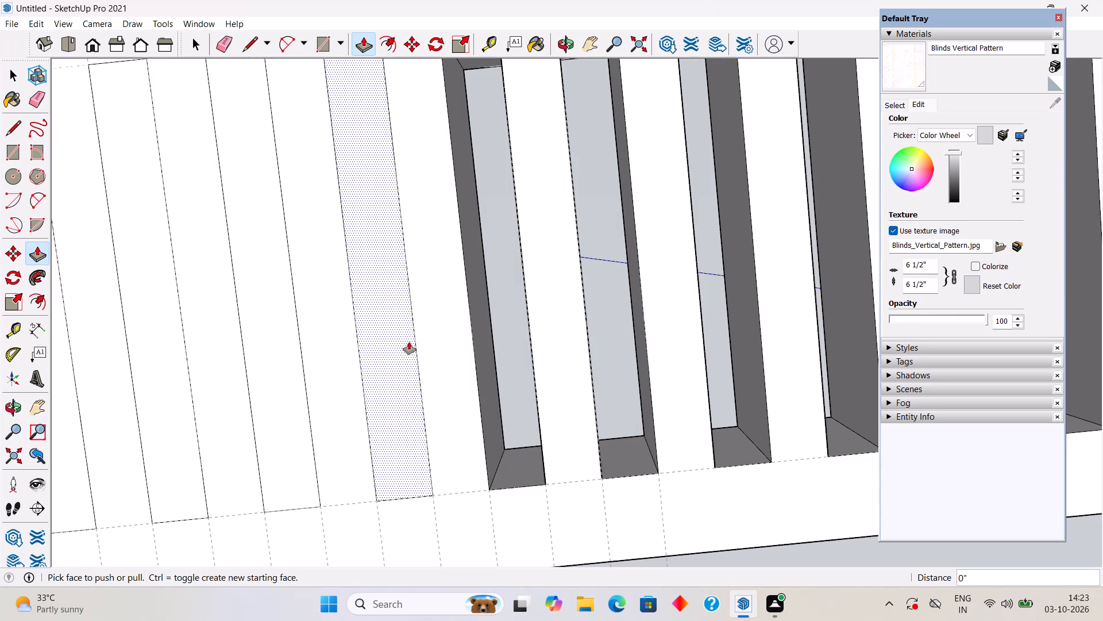
double_click(403, 346)
double_click(261, 359)
Repeat the 1' Push/Pull on the following five slot rectangles, working towards the canopy's far end.
scroll(261, 359, down, 3)
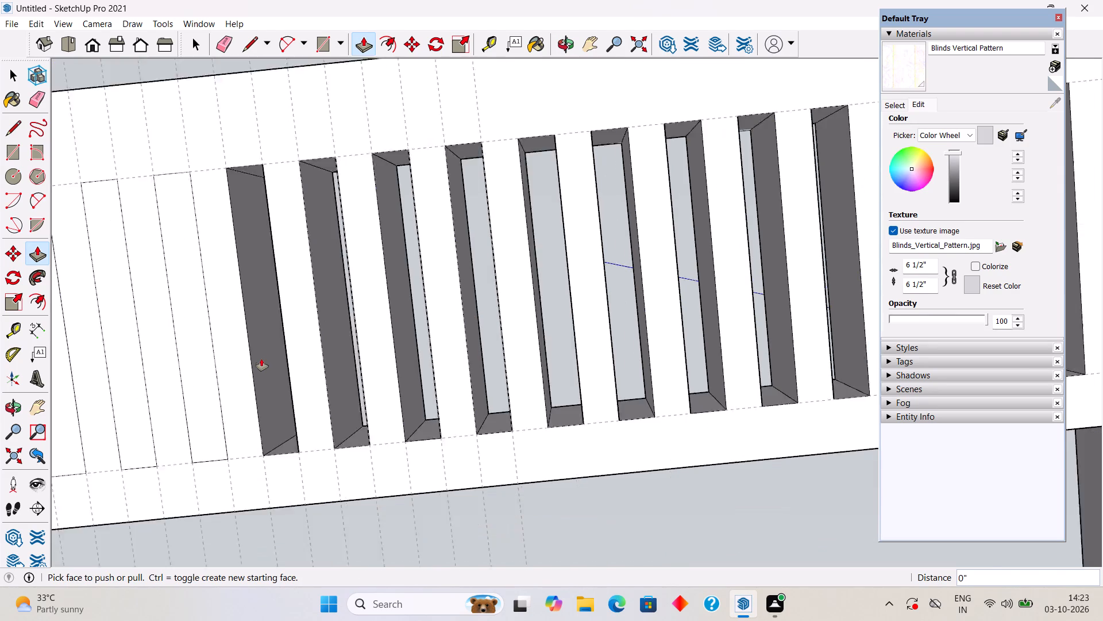
scroll(261, 359, down, 18)
scroll(70, 367, up, 5)
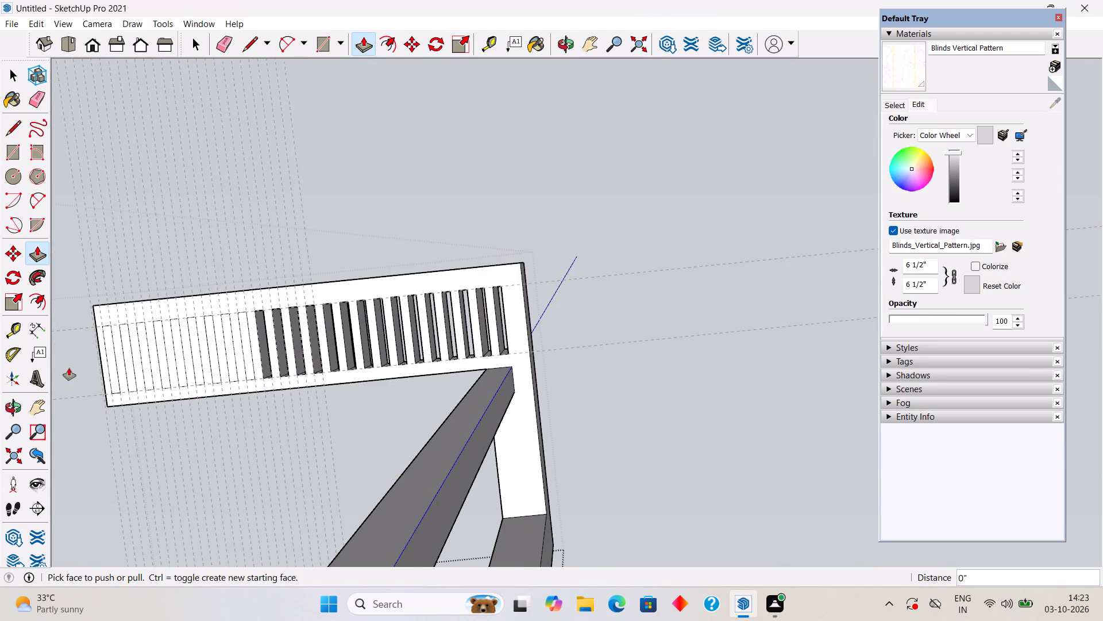
scroll(77, 368, up, 20)
scroll(77, 368, up, 2)
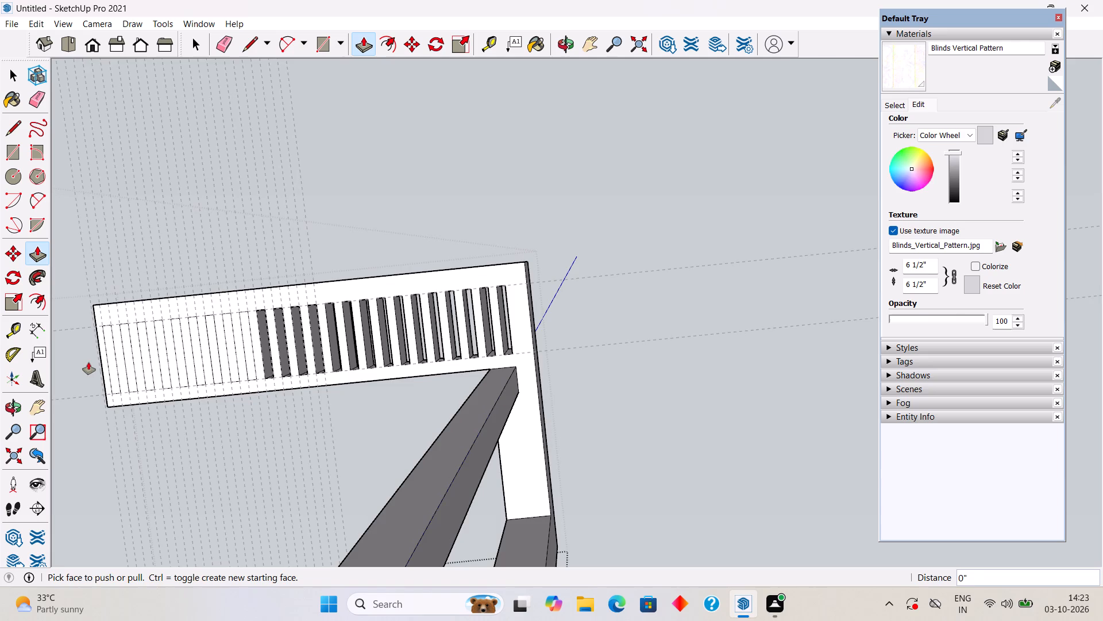
shift+middle_drag(88, 361, 176, 340)
scroll(179, 341, up, 6)
scroll(286, 337, up, 5)
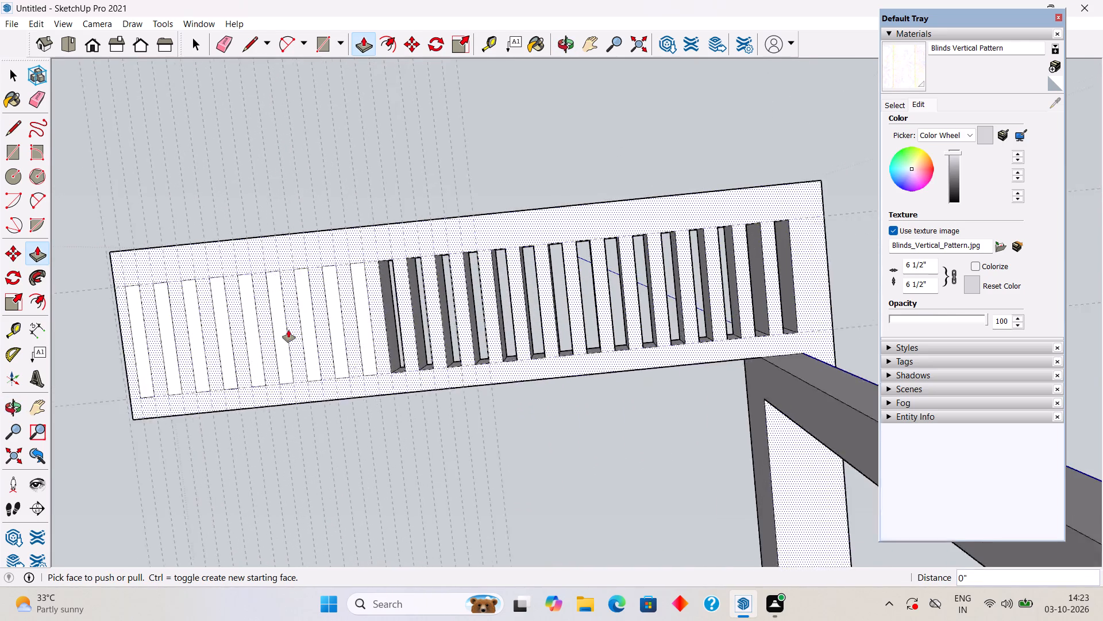
scroll(288, 330, up, 2)
scroll(113, 361, up, 2)
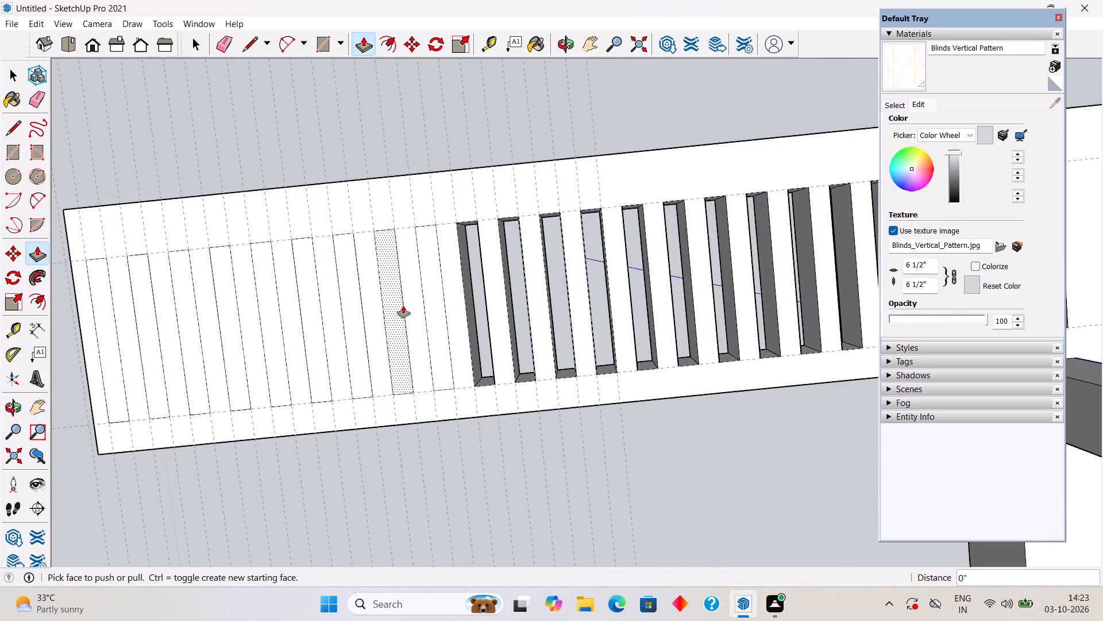
double_click(435, 313)
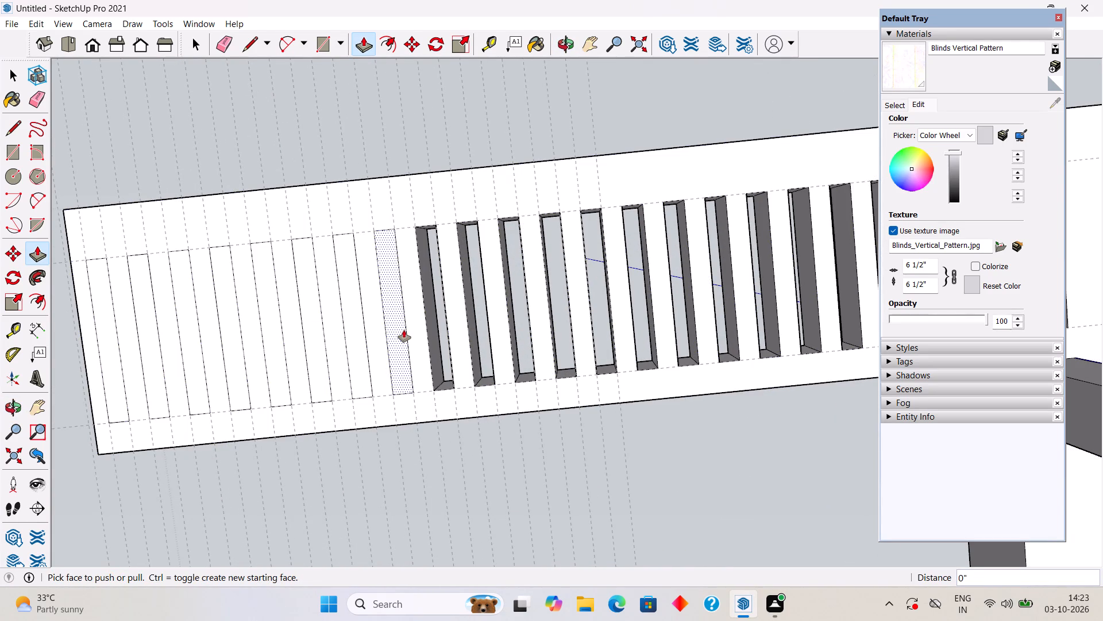
double_click(404, 330)
double_click(357, 346)
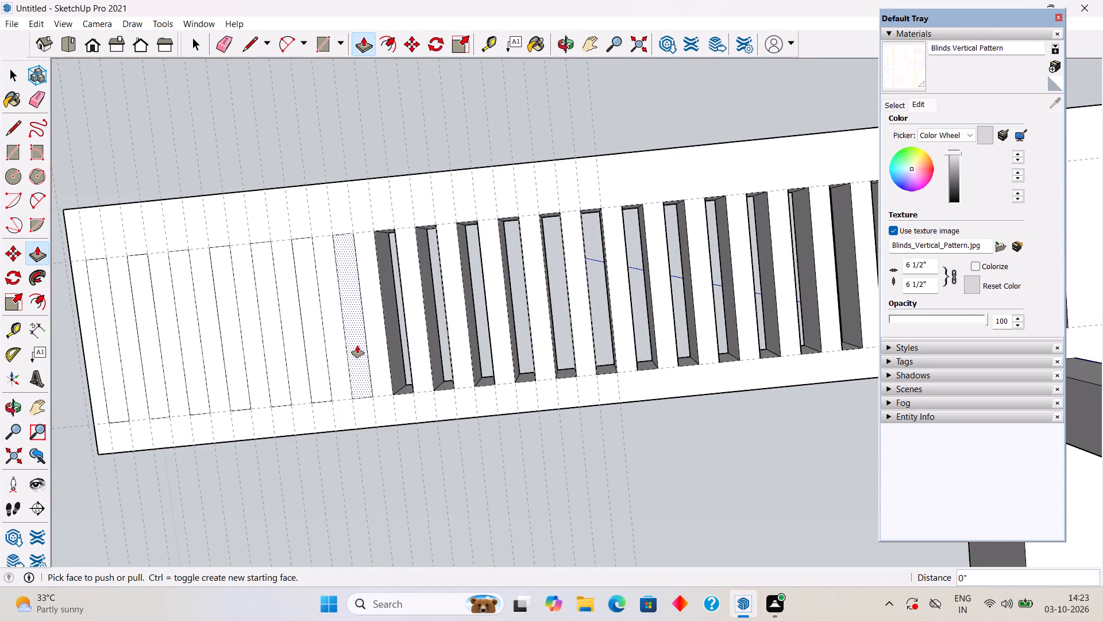
double_click(311, 355)
double_click(276, 359)
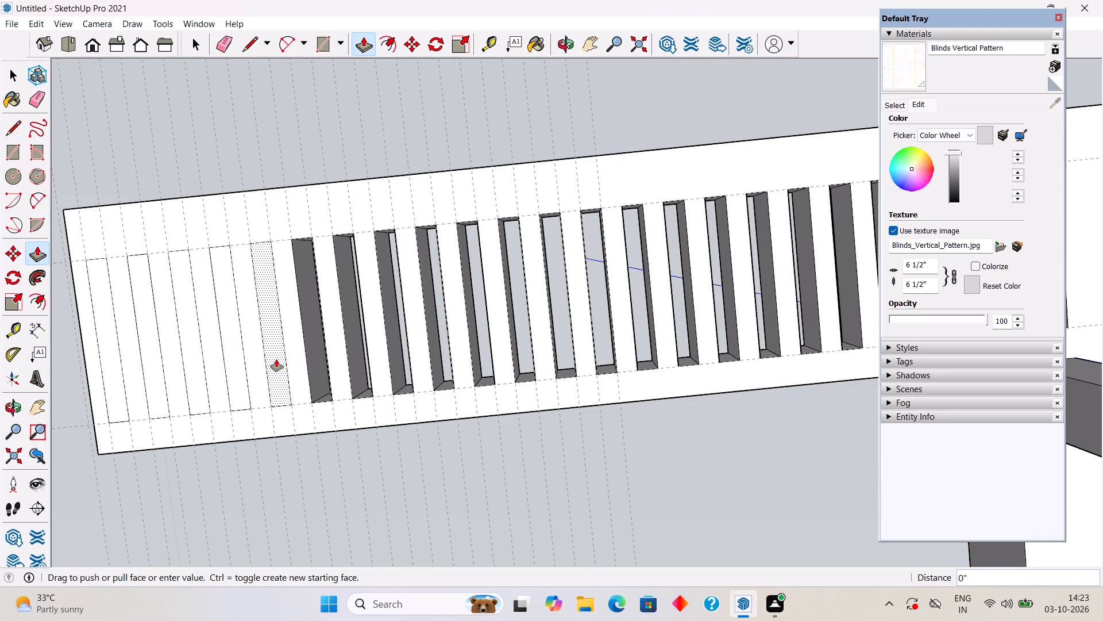
Push/Pull the fourth slot rectangle from the canopy's far end inward by 1' 11/16" to cut it through.
double_click(241, 374)
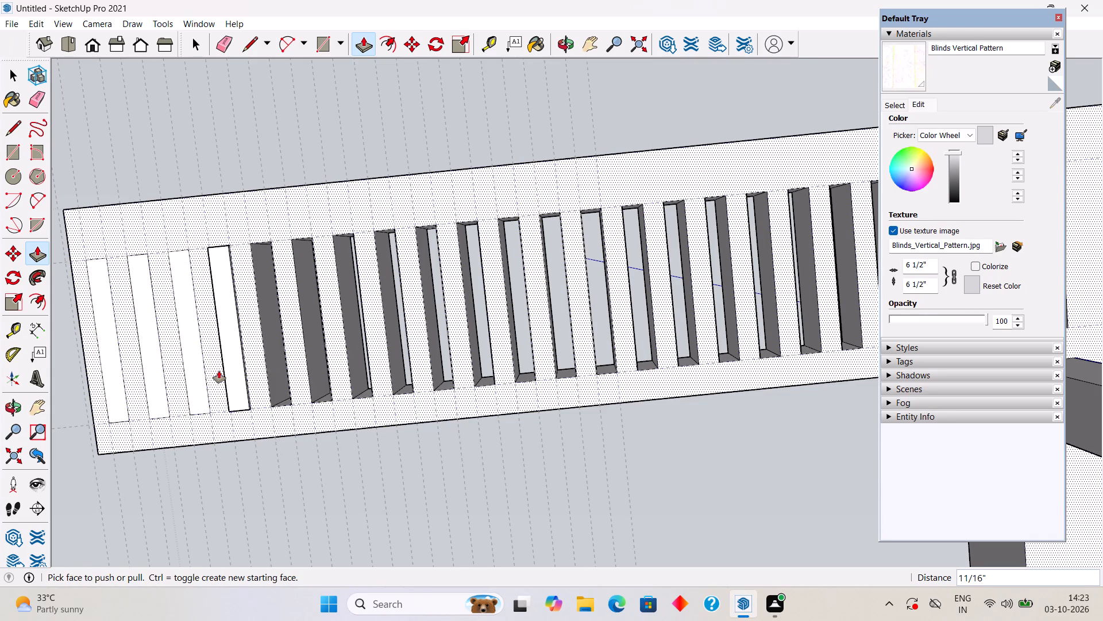
middle_drag(198, 366, 439, 407)
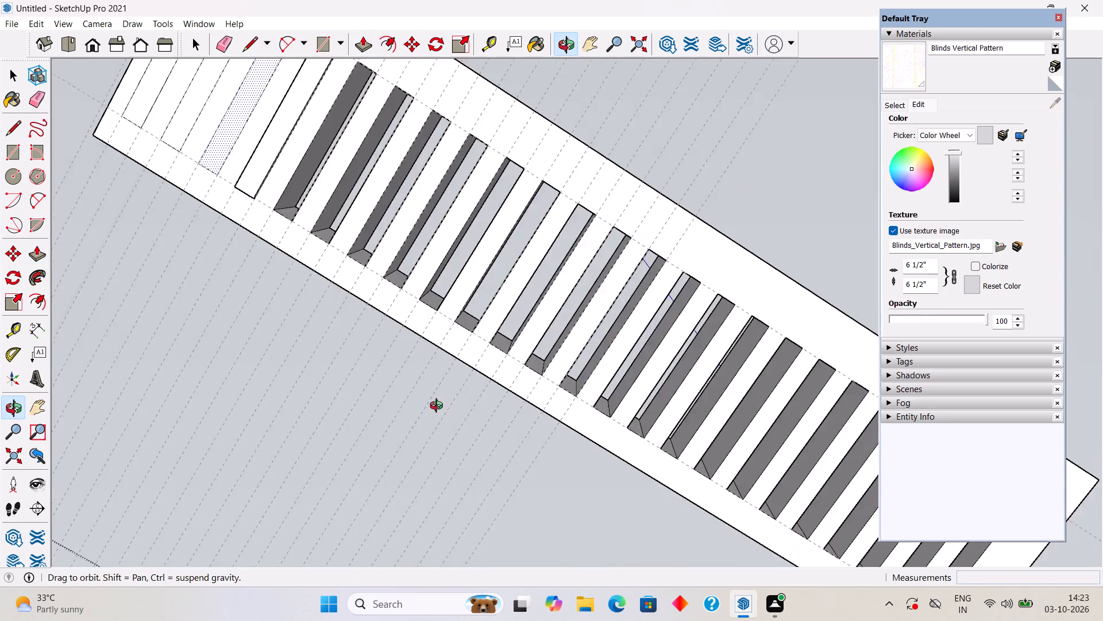
middle_drag(439, 407, 403, 427)
scroll(403, 427, down, 2)
scroll(17, 440, up, 1)
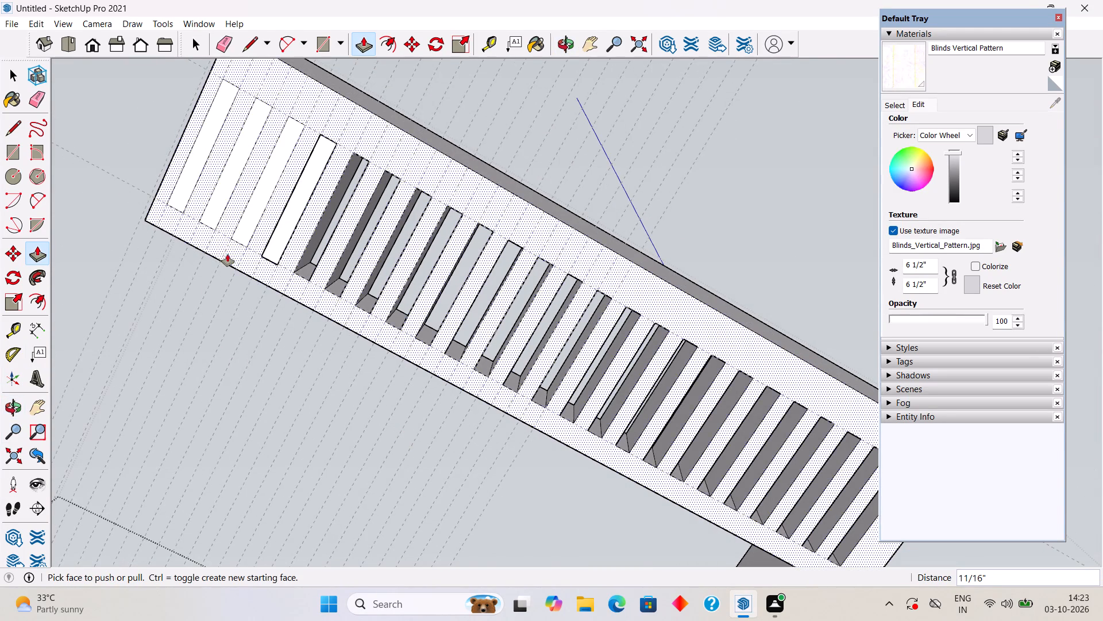
scroll(244, 231, up, 7)
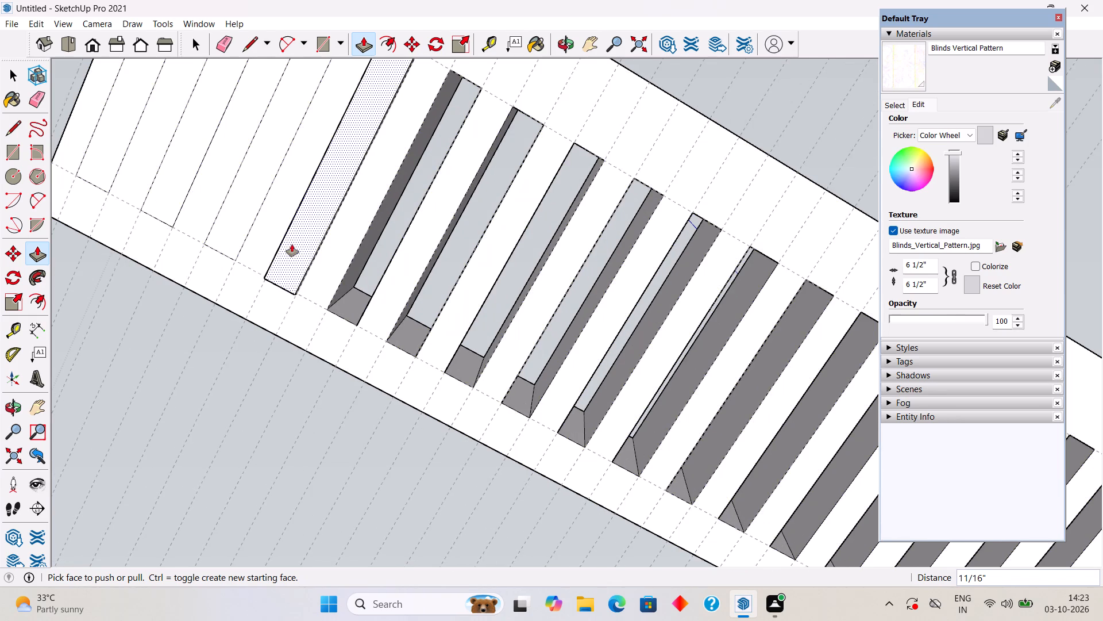
drag(296, 249, 329, 194)
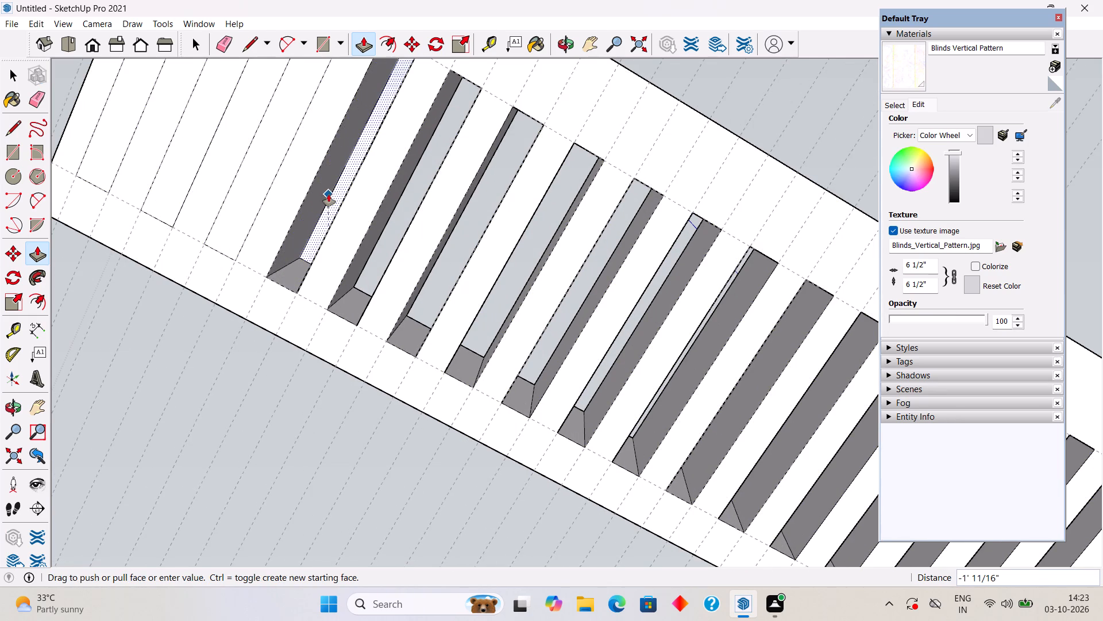
drag(329, 194, 334, 190)
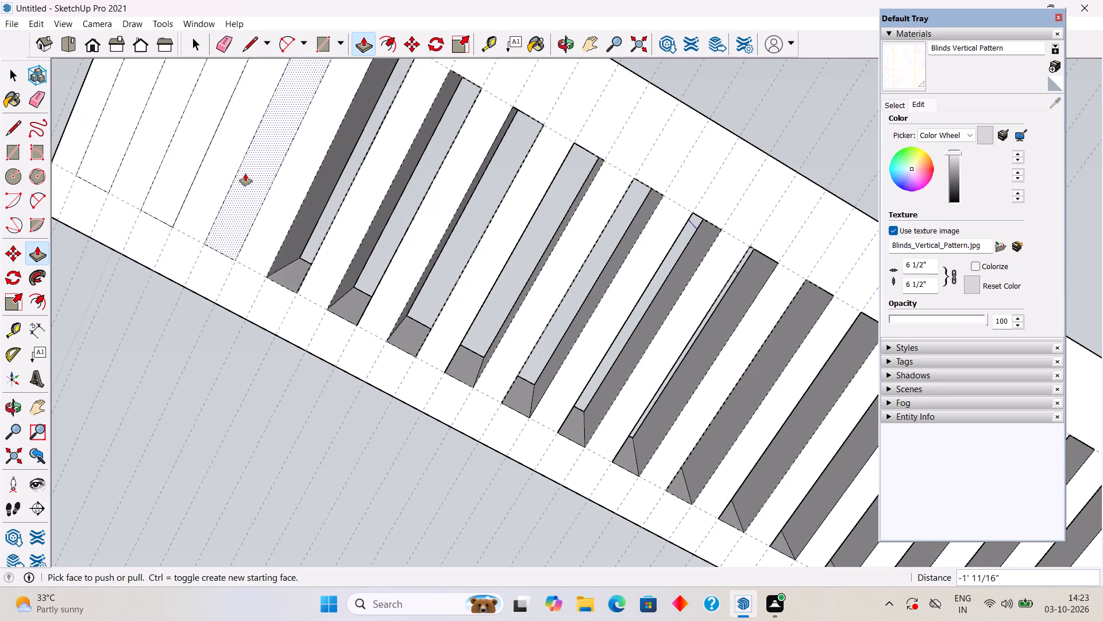
Repeat the Push/Pull on the last three slot rectangles at the canopy's far end to cut them through.
double_click(254, 174)
double_click(165, 174)
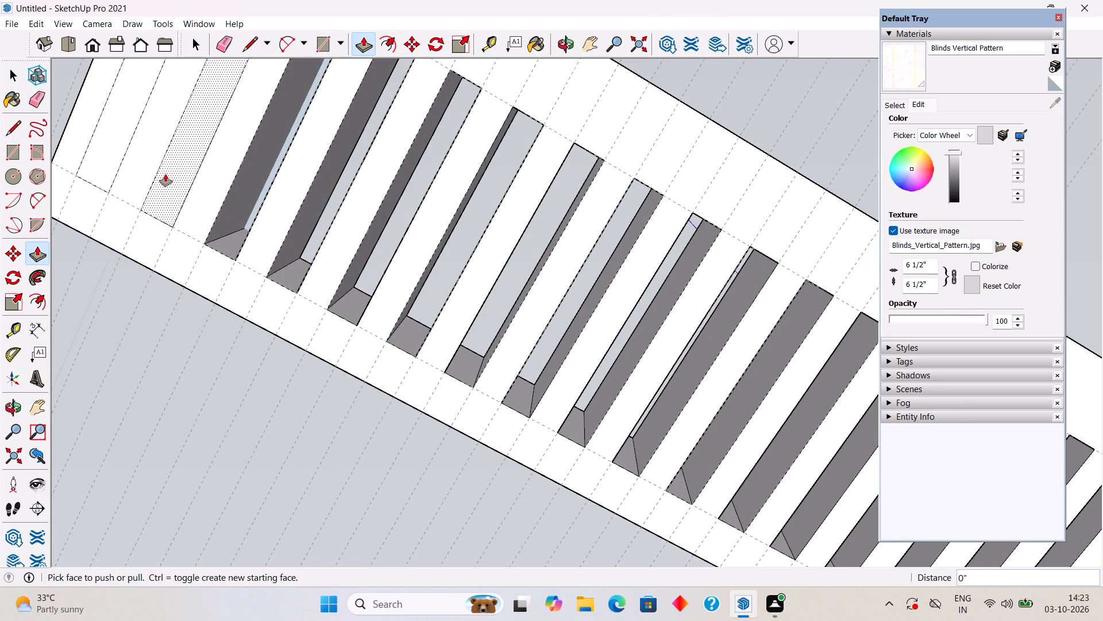
double_click(101, 159)
scroll(104, 159, down, 13)
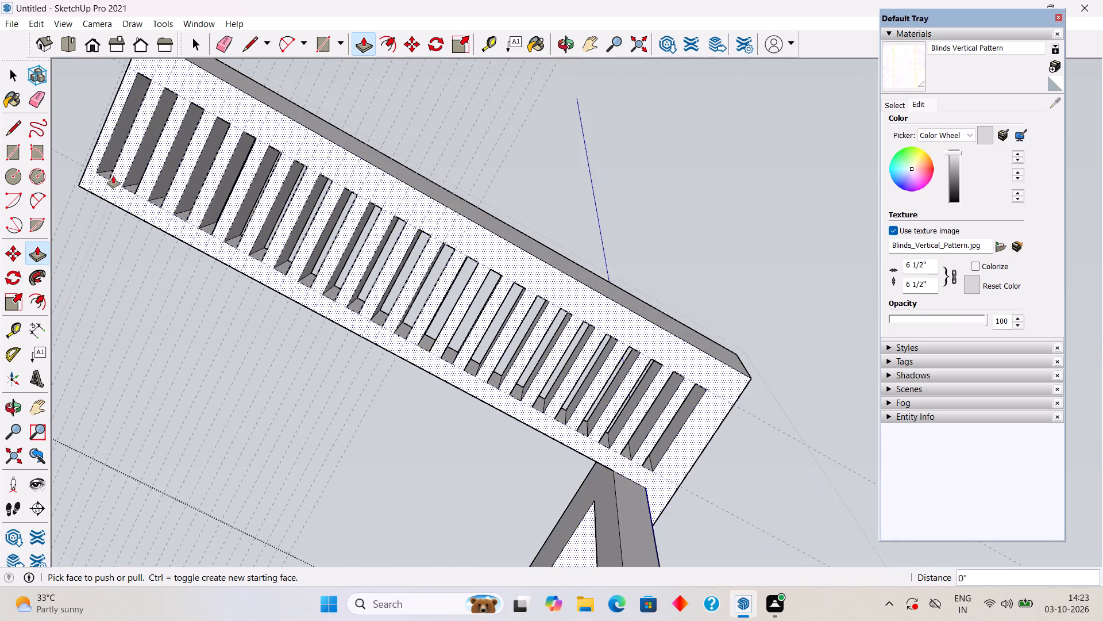
scroll(113, 176, down, 9)
key(space)
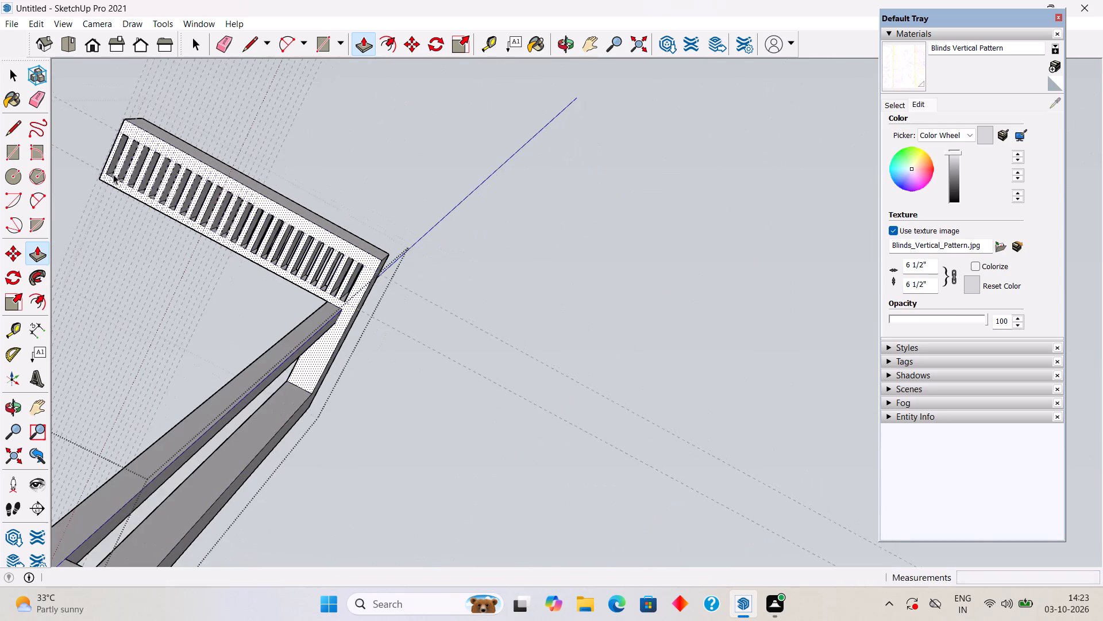
Examine the whole isolated tower and its slatted canopy from several angles.
scroll(308, 183, down, 8)
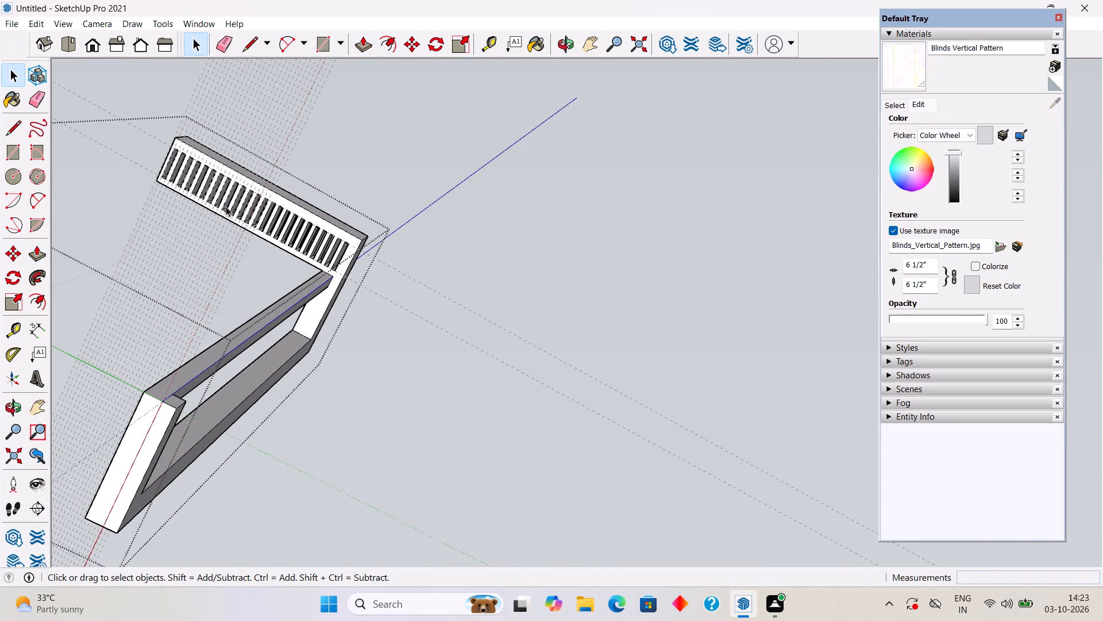
middle_drag(209, 212, 255, 395)
scroll(244, 386, down, 7)
middle_drag(176, 331, 249, 516)
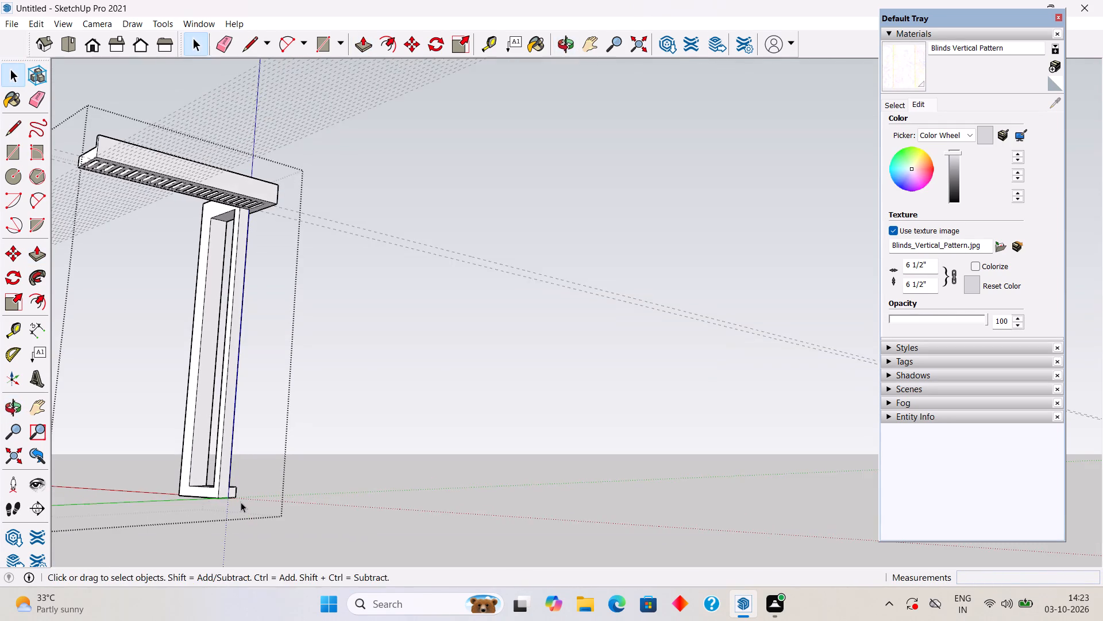
middle_drag(231, 449, 43, 449)
scroll(50, 448, down, 2)
middle_drag(317, 359, 49, 378)
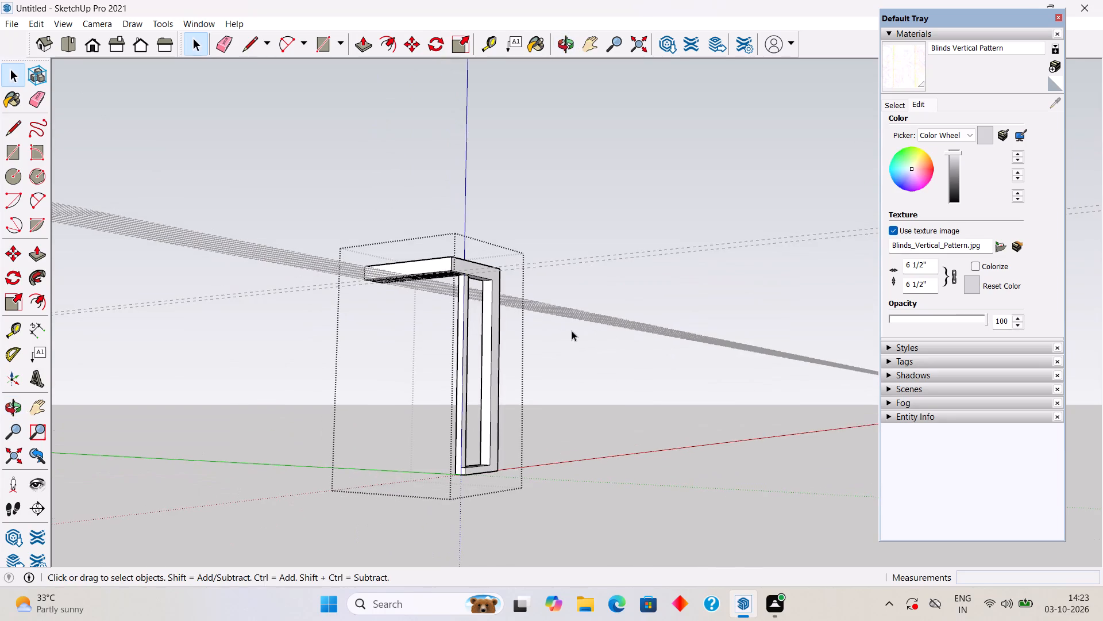
middle_drag(548, 334, 257, 372)
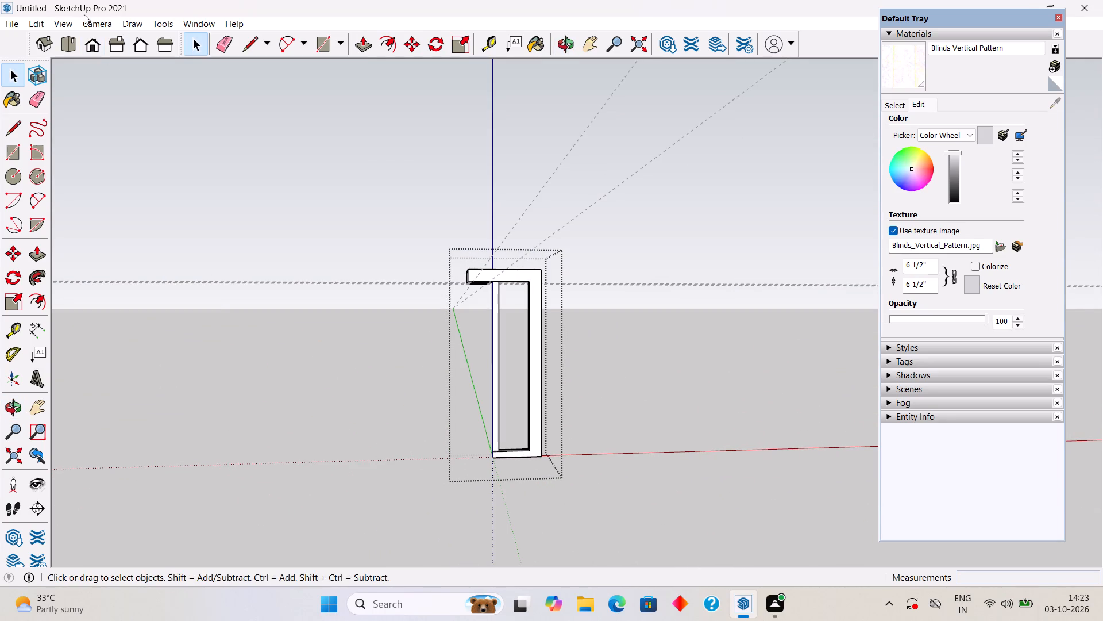
Close the tower group and delete all construction guides from the model.
click(31, 21)
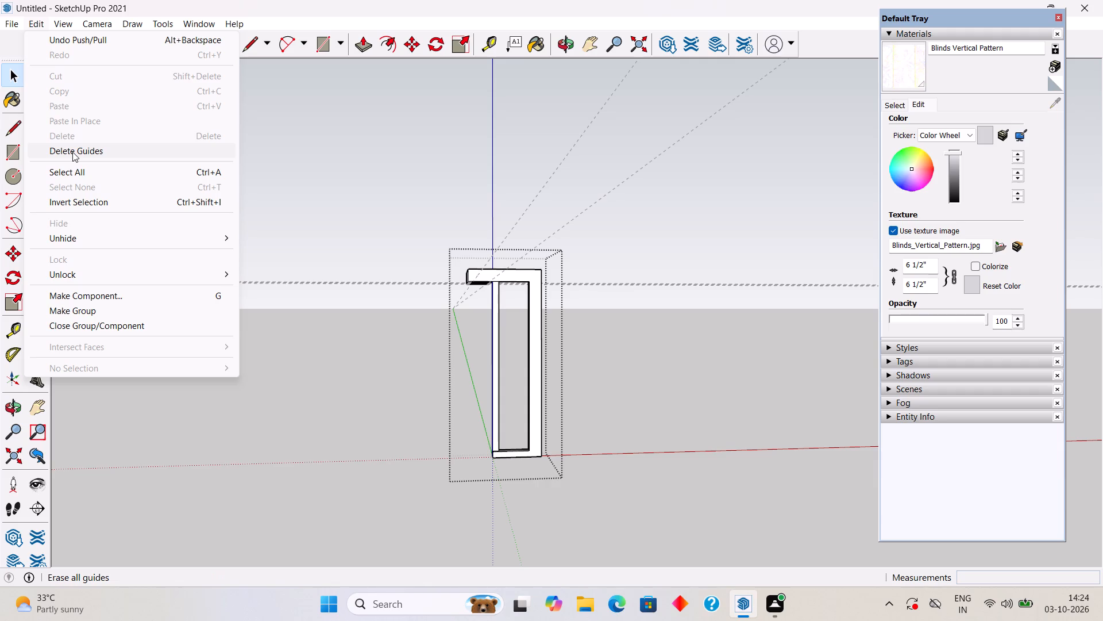
click(72, 152)
click(43, 22)
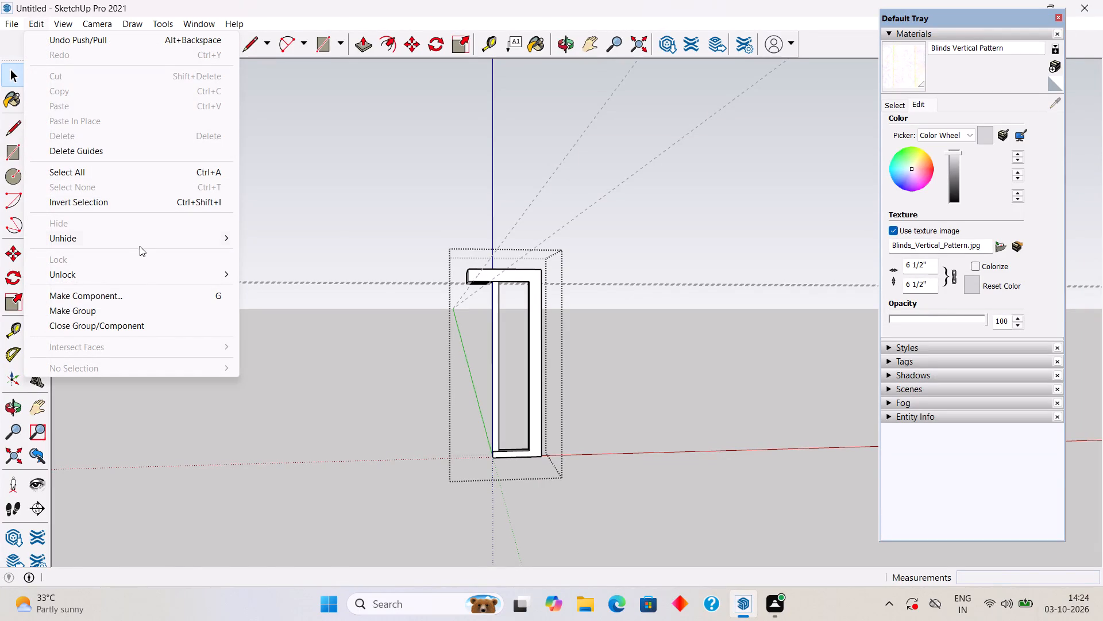
click(381, 178)
click(381, 178)
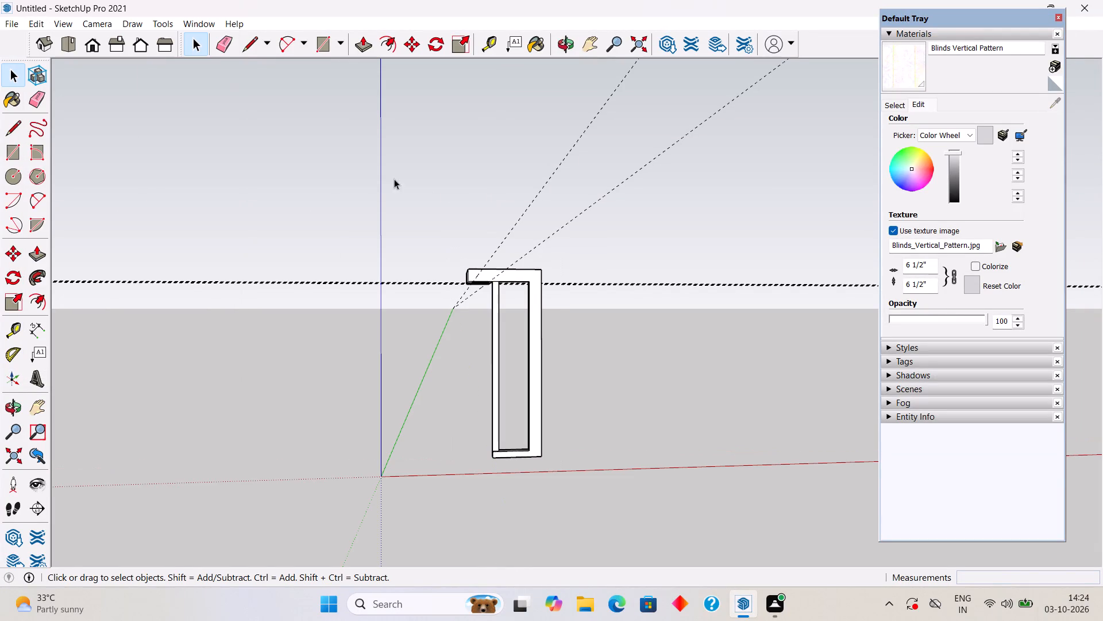
middle_drag(458, 202, 412, 260)
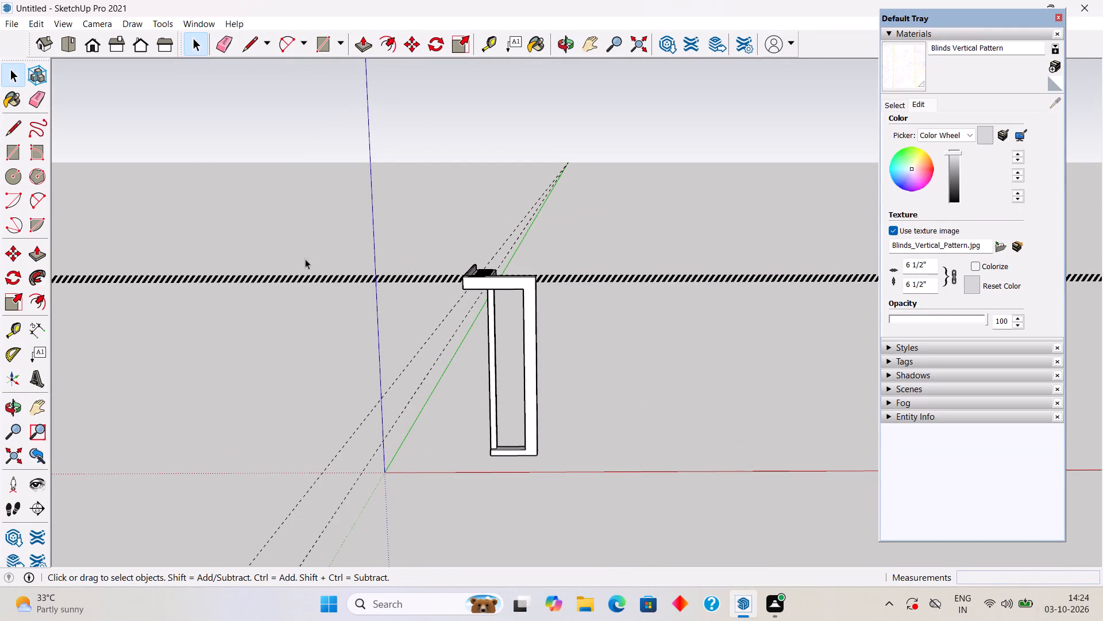
click(38, 25)
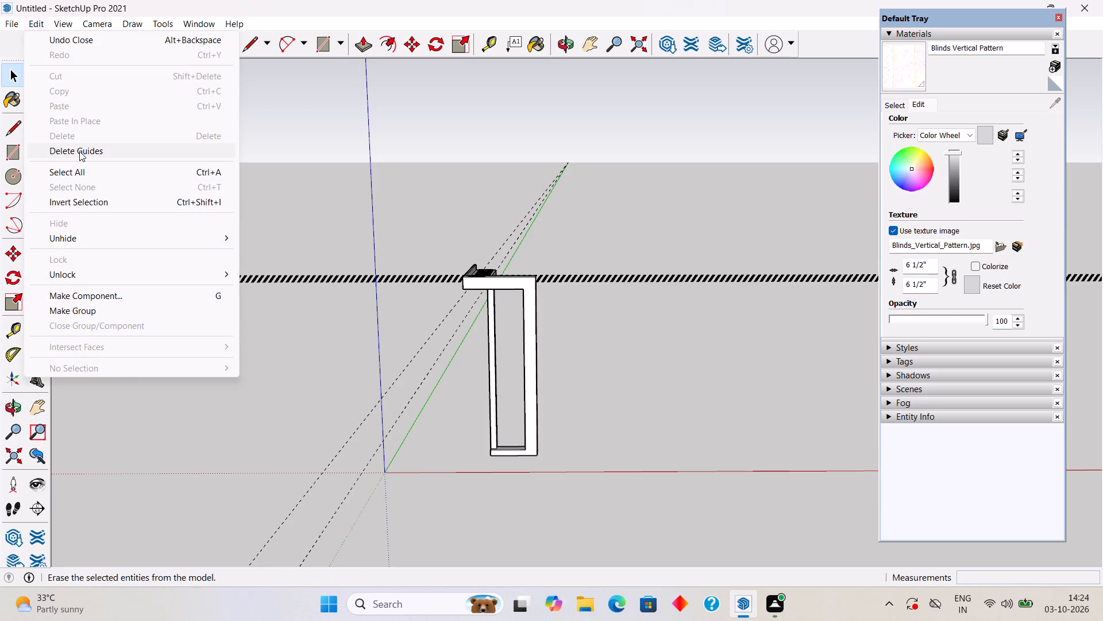
click(79, 151)
Unhide all hidden objects so the rest of the house is shown.
click(33, 22)
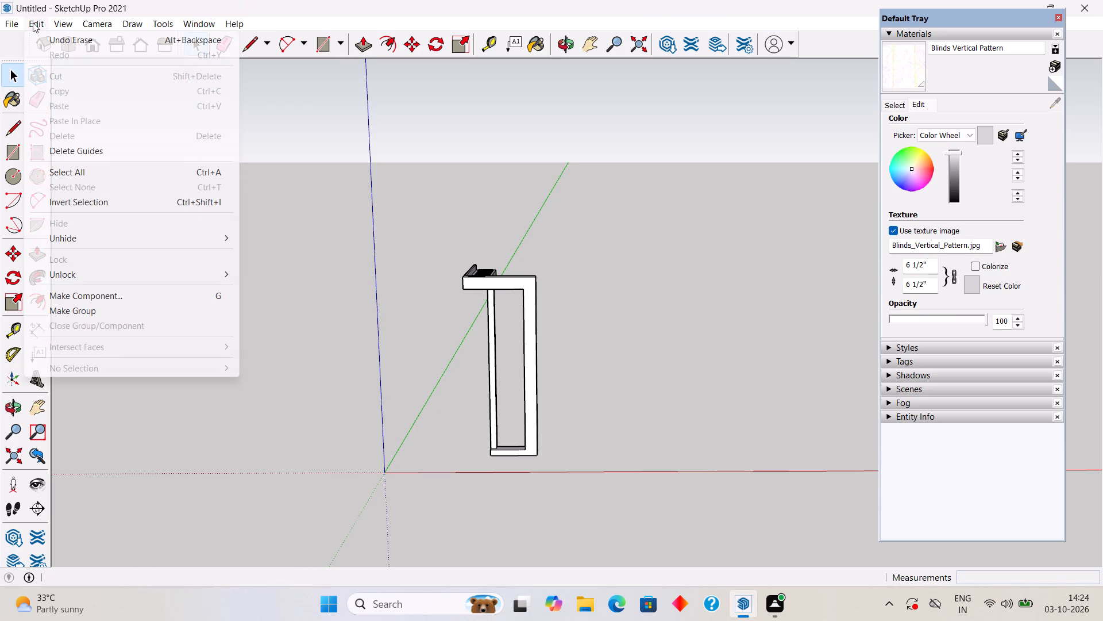
click(87, 240)
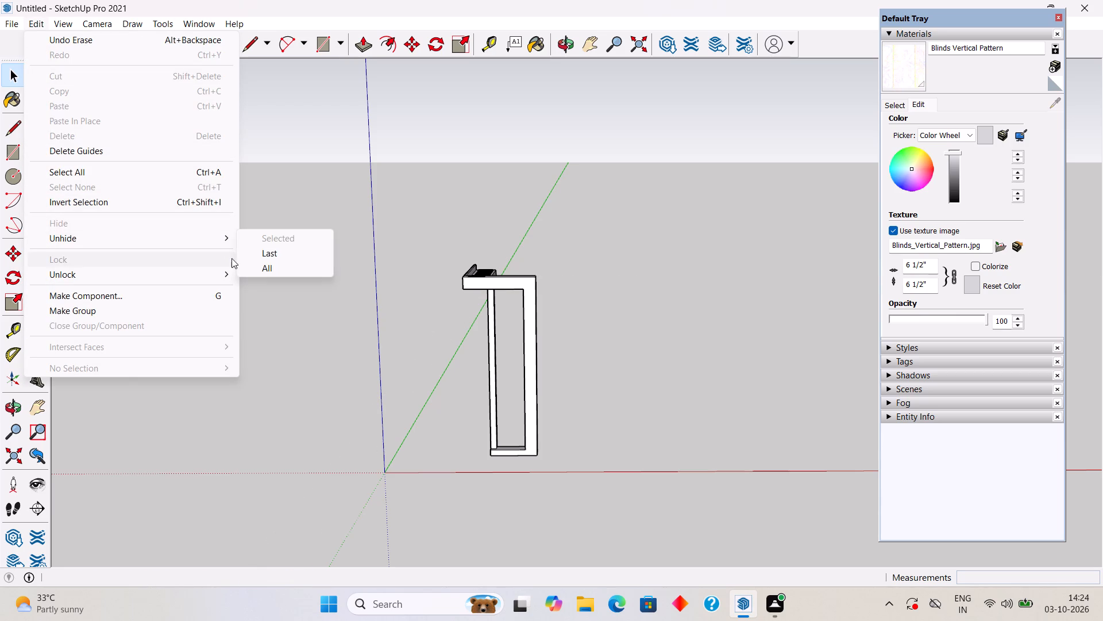
click(254, 262)
Inspect the tower canopy's slats from below and review the complete house from the front.
scroll(342, 251, down, 3)
middle_click(519, 206)
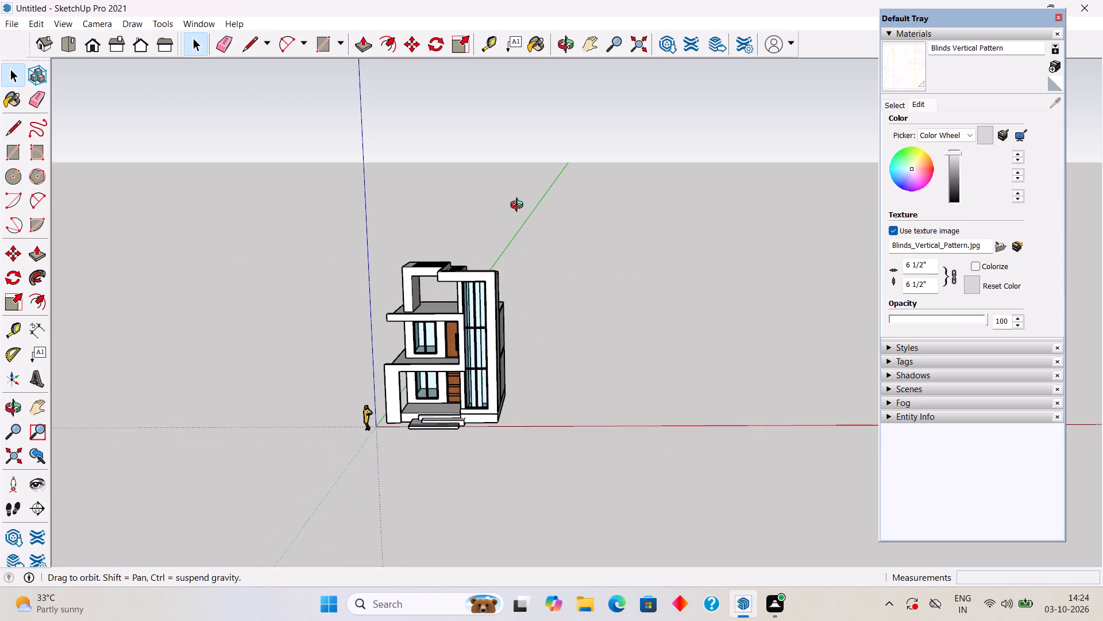
middle_drag(487, 260, 516, 87)
scroll(470, 255, up, 7)
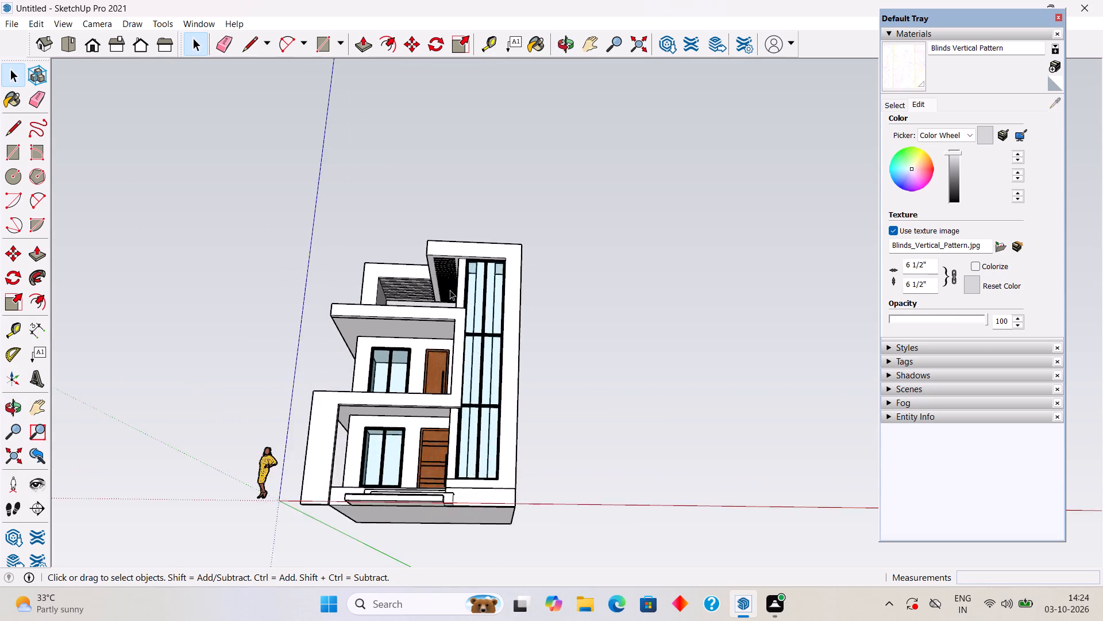
scroll(450, 290, up, 11)
middle_drag(434, 279, 429, 304)
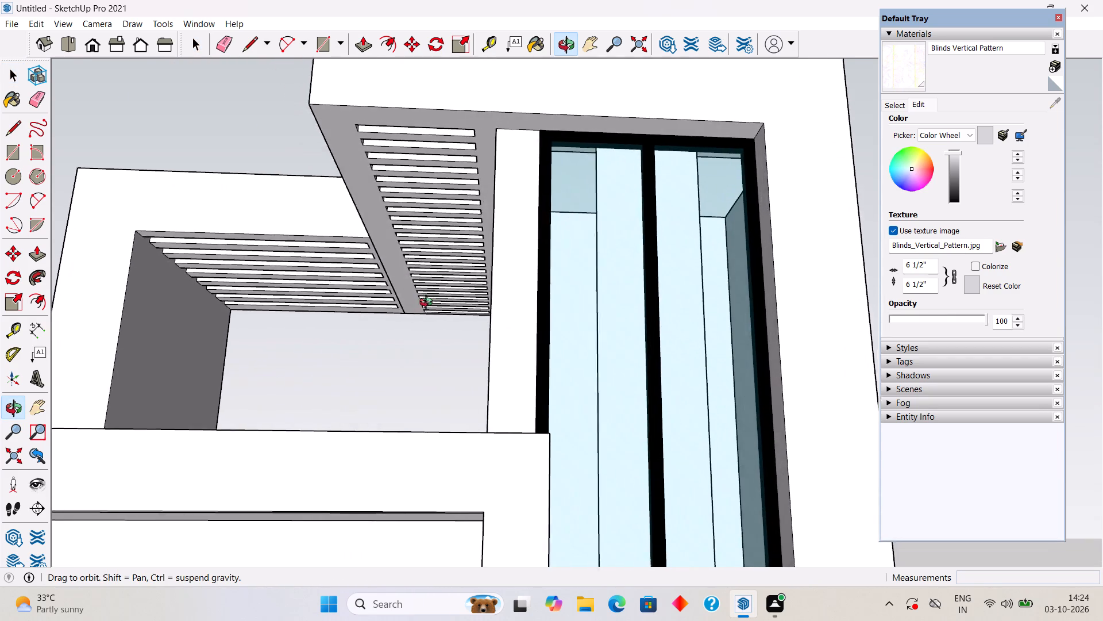
middle_drag(429, 304, 454, 241)
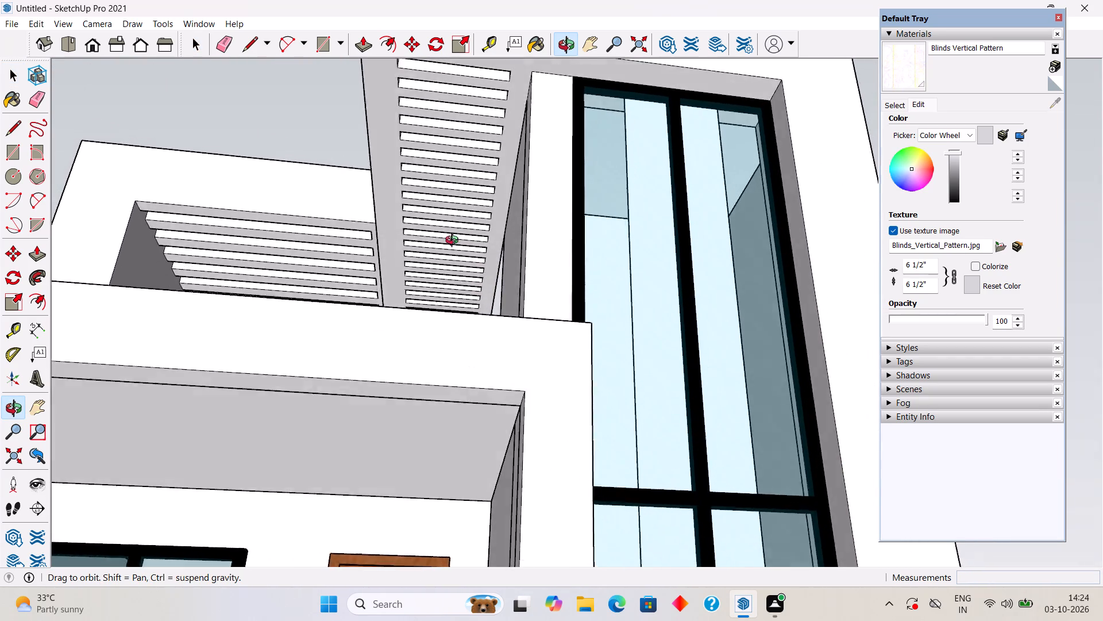
middle_drag(454, 241, 453, 279)
scroll(453, 279, down, 11)
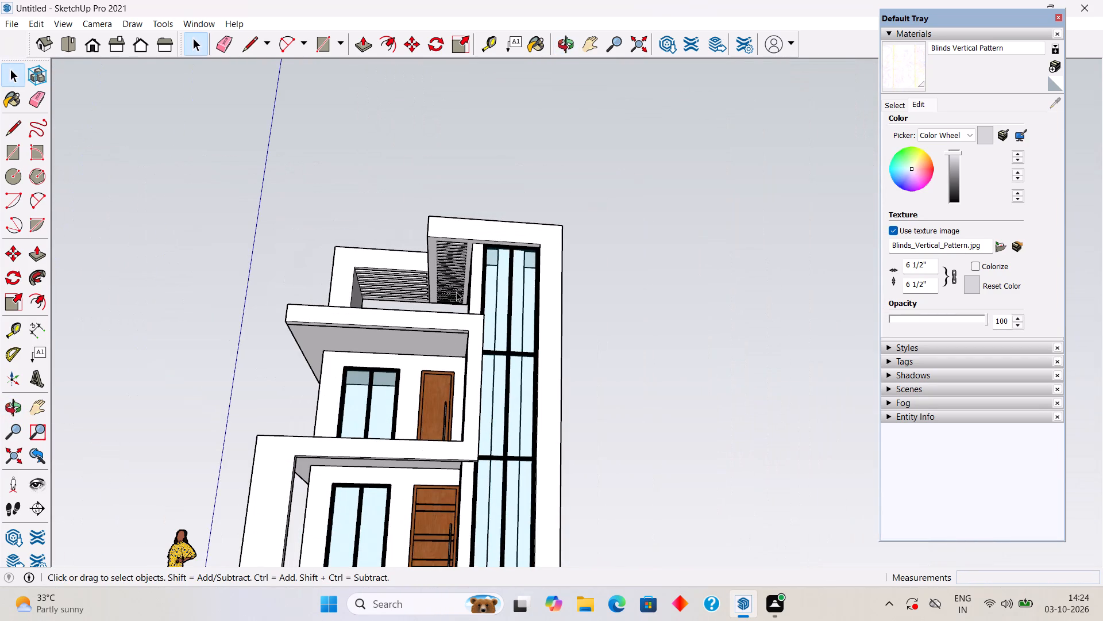
scroll(457, 289, down, 5)
middle_drag(457, 260, 469, 390)
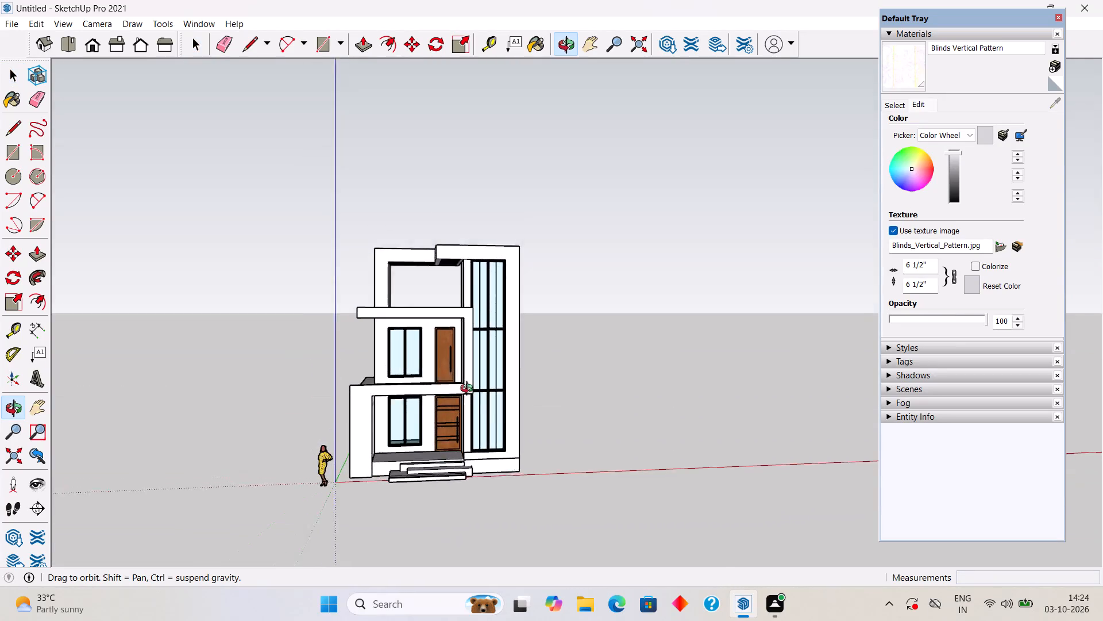
middle_drag(469, 390, 434, 308)
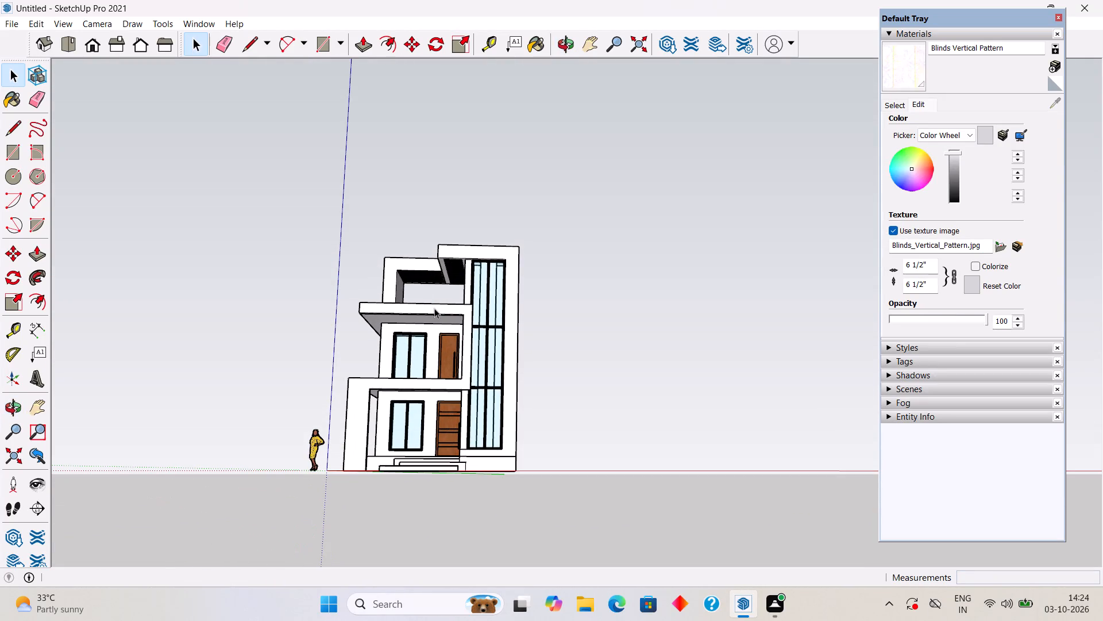
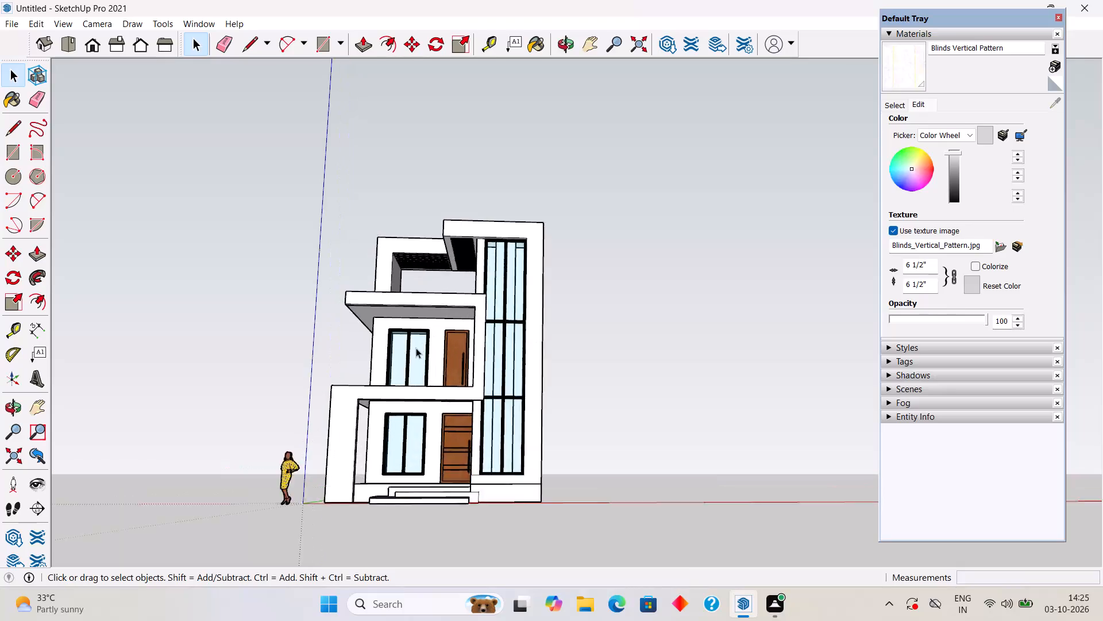
Inspect the slatted canopies and the underside of the upper balcony from the front and below.
scroll(416, 348, up, 5)
scroll(416, 348, down, 2)
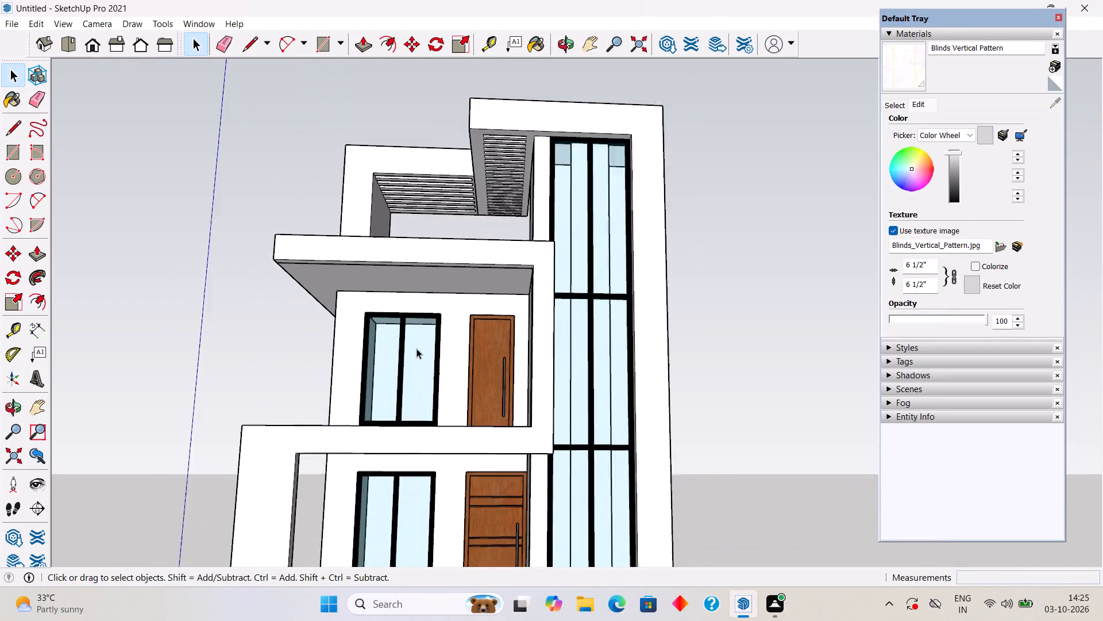
scroll(416, 348, down, 6)
middle_drag(457, 382, 503, 394)
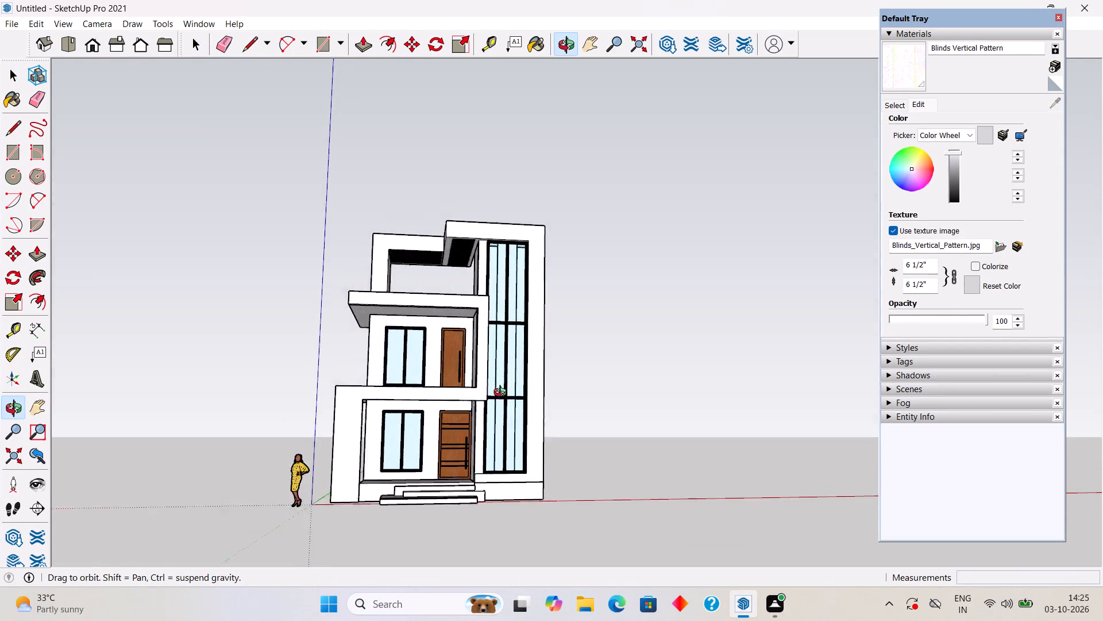
middle_drag(503, 394, 537, 417)
scroll(550, 424, up, 2)
scroll(426, 297, up, 5)
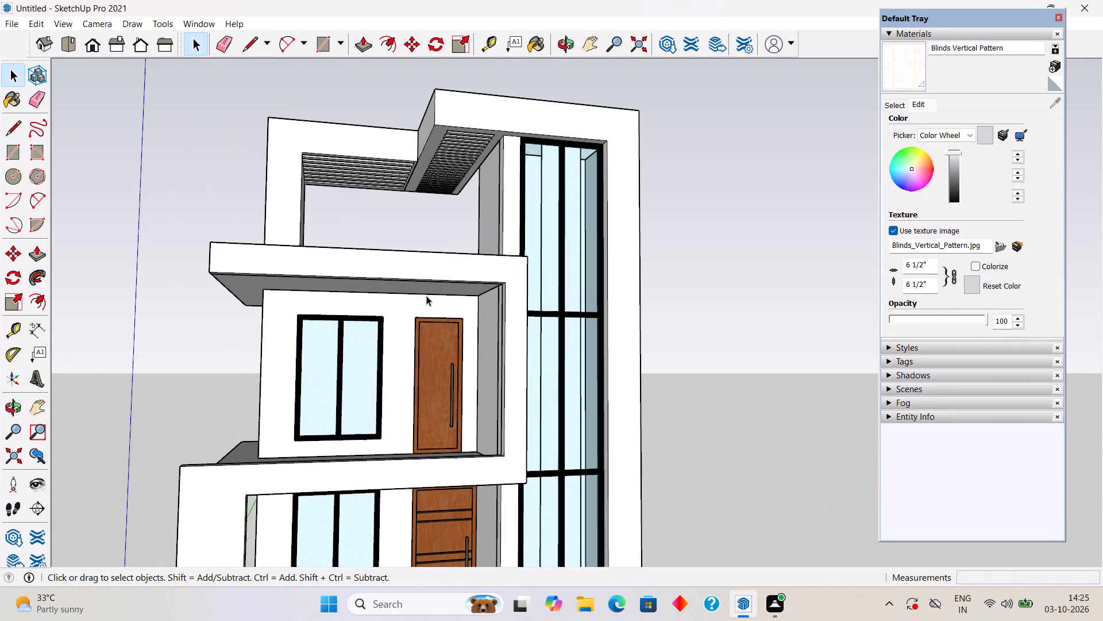
scroll(426, 293, up, 2)
middle_drag(418, 282, 403, 193)
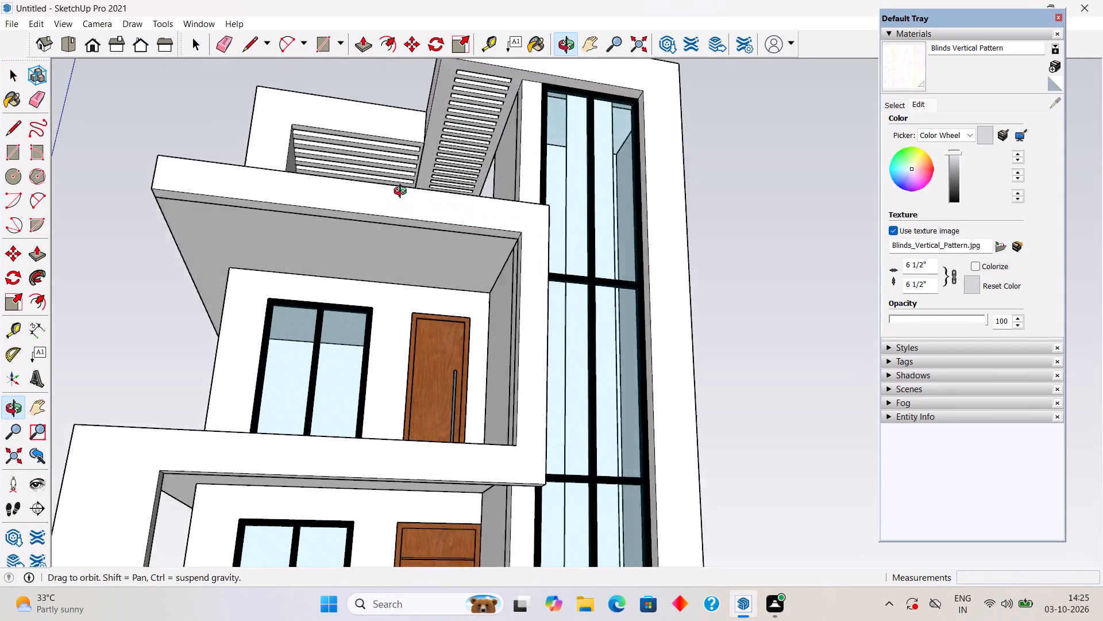
middle_drag(403, 193, 380, 222)
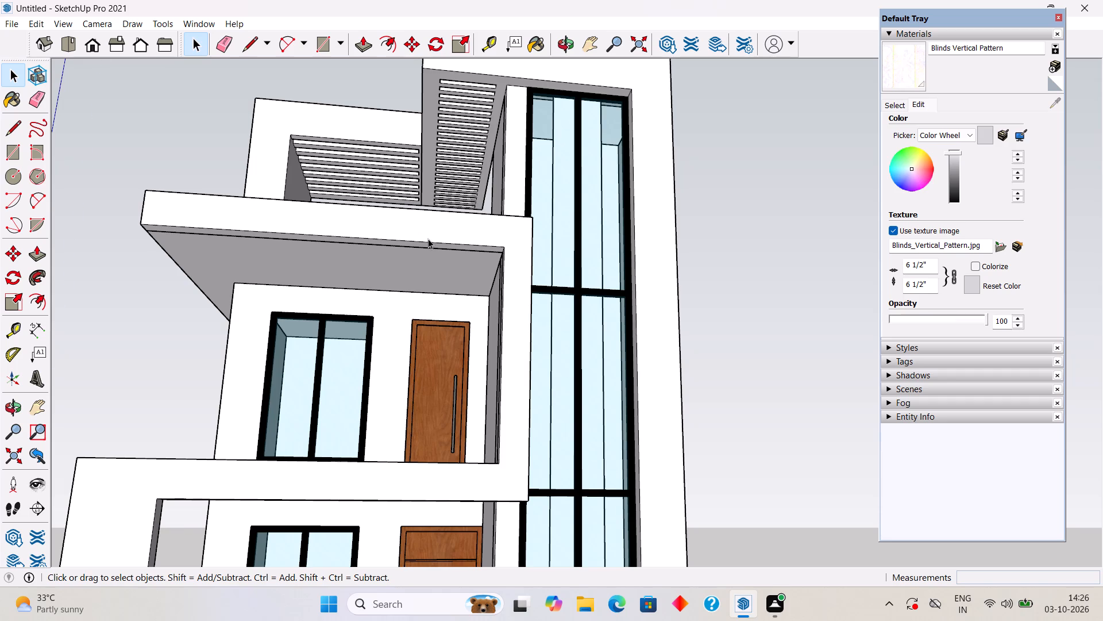
Examine the complete house front from below, from eye level and from above, including balconies, windows, doors and entrance steps.
scroll(428, 239, down, 13)
middle_drag(415, 293, 437, 379)
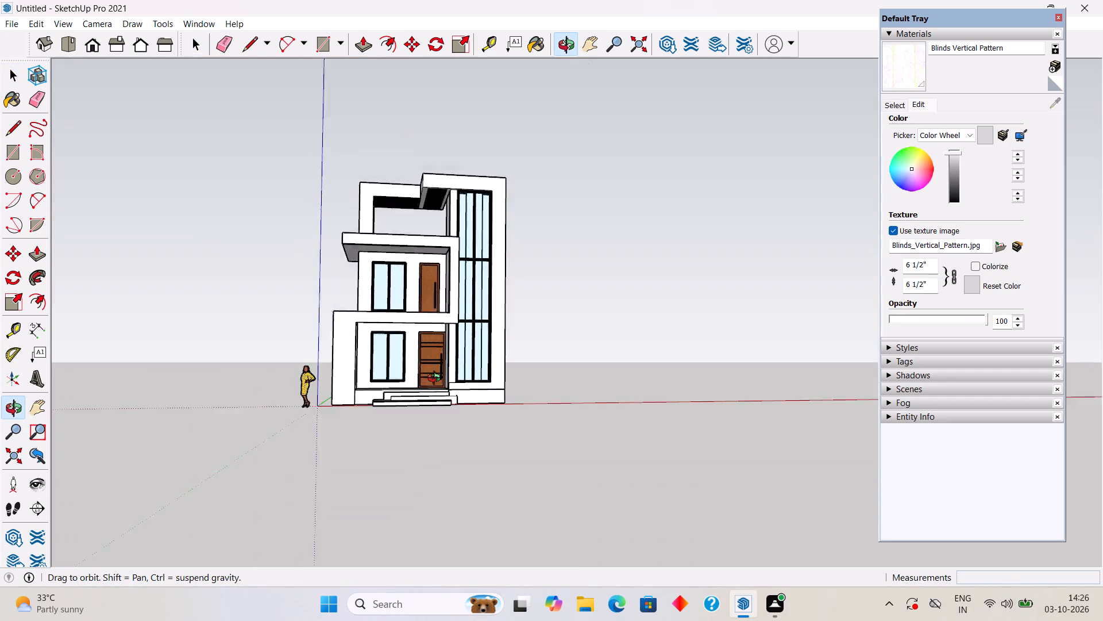
middle_drag(437, 379, 441, 392)
scroll(441, 392, up, 1)
scroll(437, 285, up, 4)
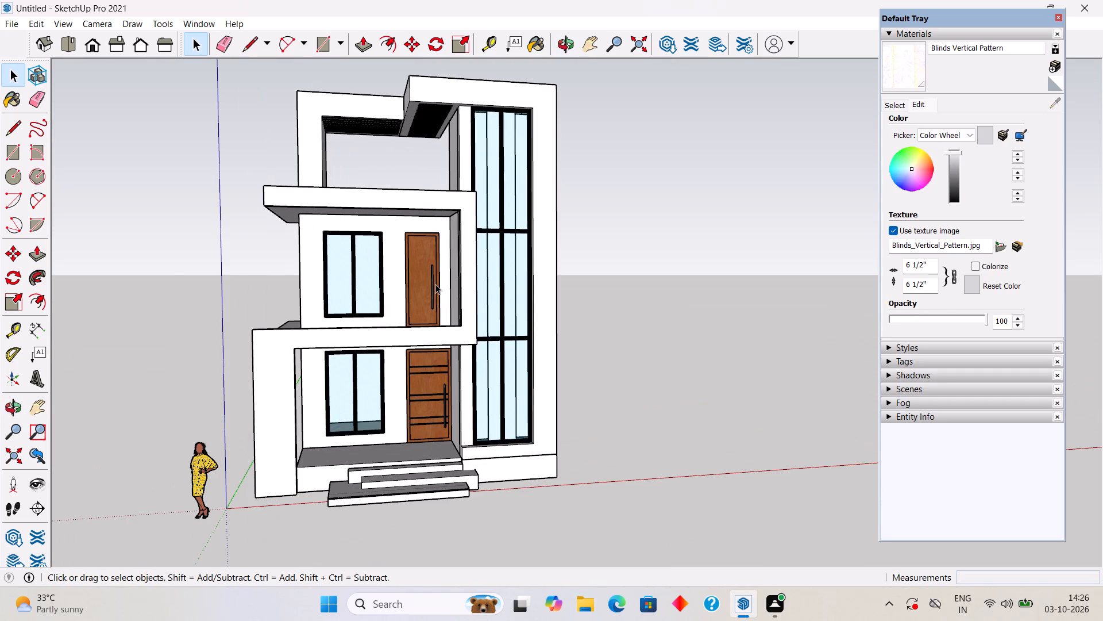
scroll(435, 284, up, 1)
middle_drag(435, 284, 443, 258)
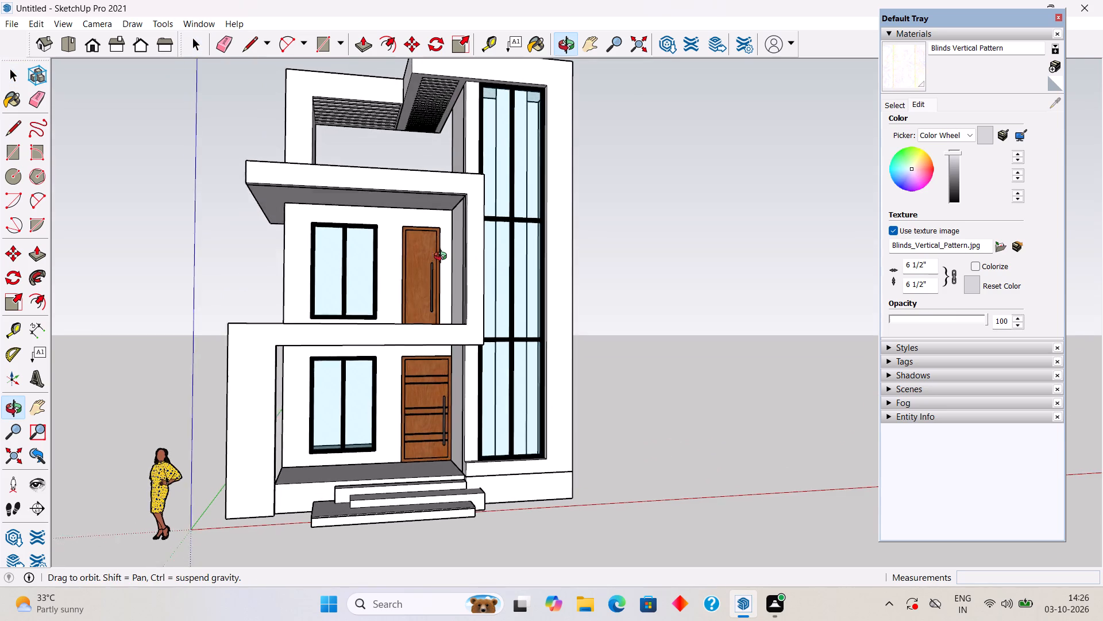
middle_drag(443, 258, 449, 252)
scroll(449, 252, up, 1)
scroll(469, 254, down, 4)
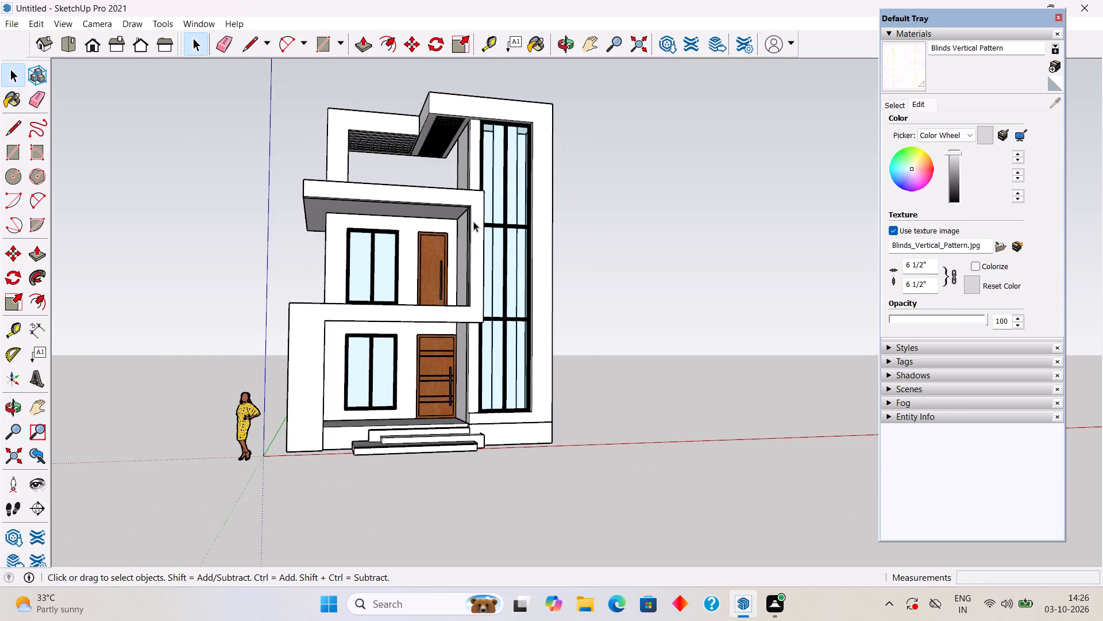
scroll(472, 221, up, 2)
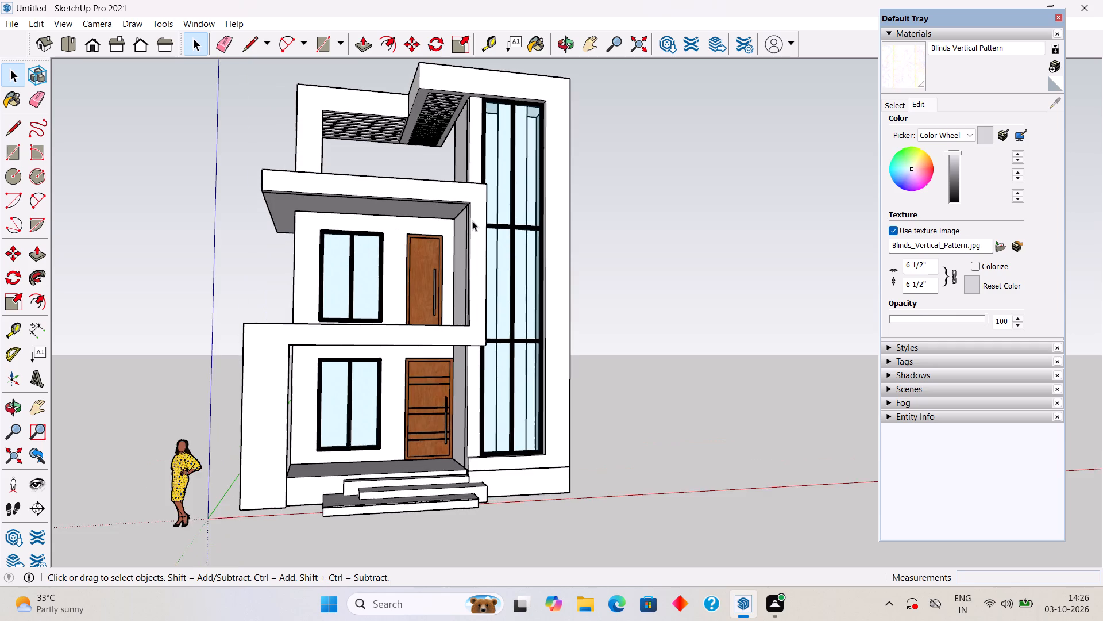
scroll(472, 221, down, 4)
middle_drag(464, 211, 484, 279)
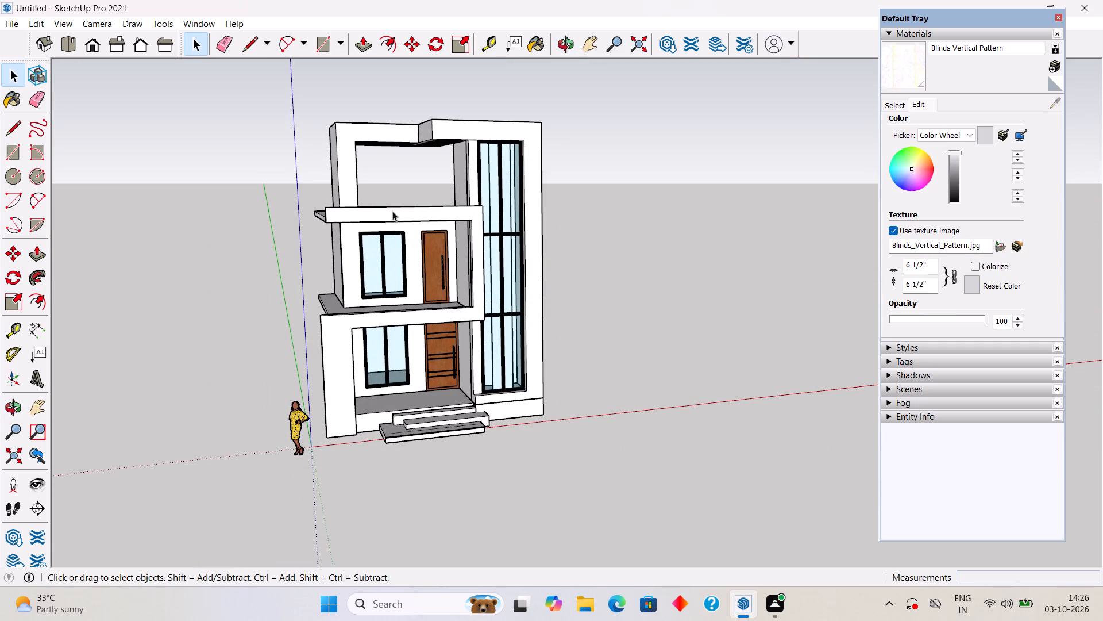
middle_drag(503, 402, 538, 282)
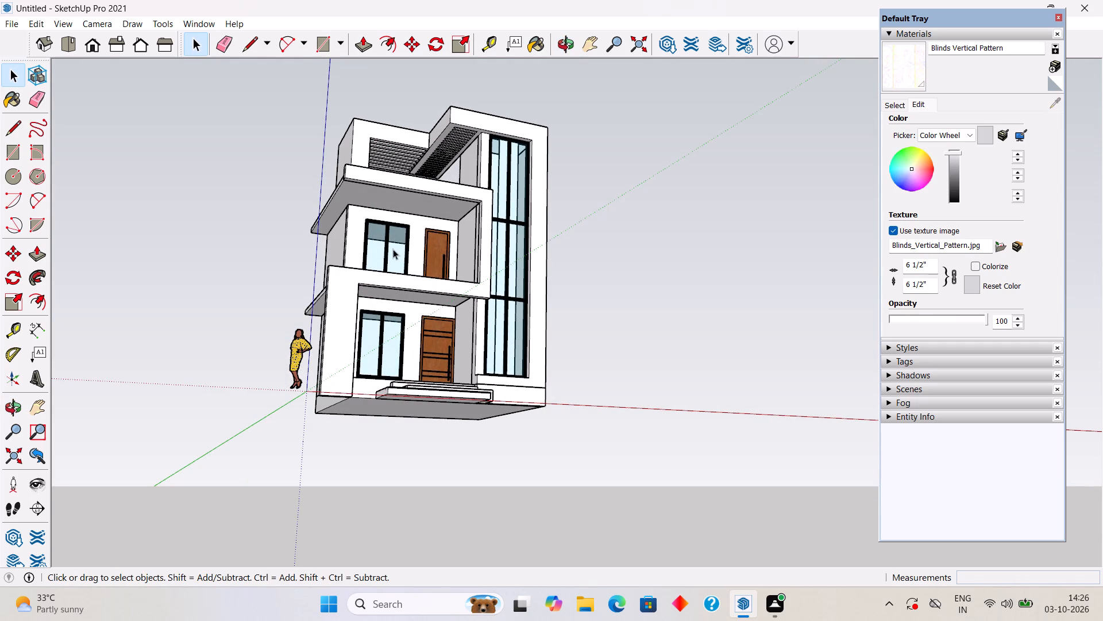
scroll(394, 234, up, 3)
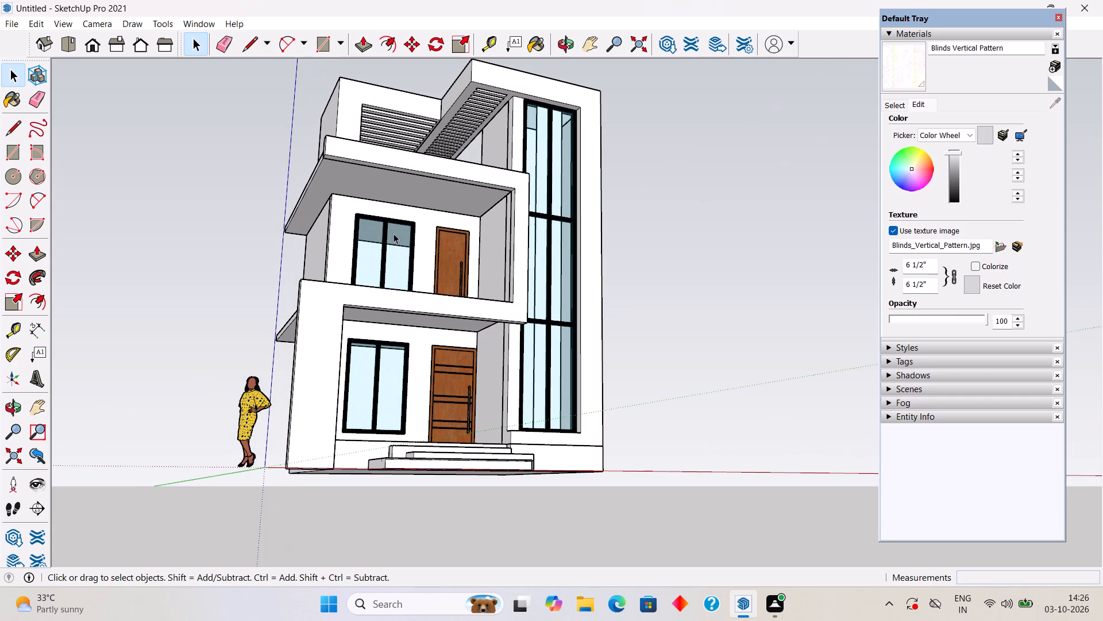
scroll(447, 221, up, 1)
middle_drag(502, 270, 487, 205)
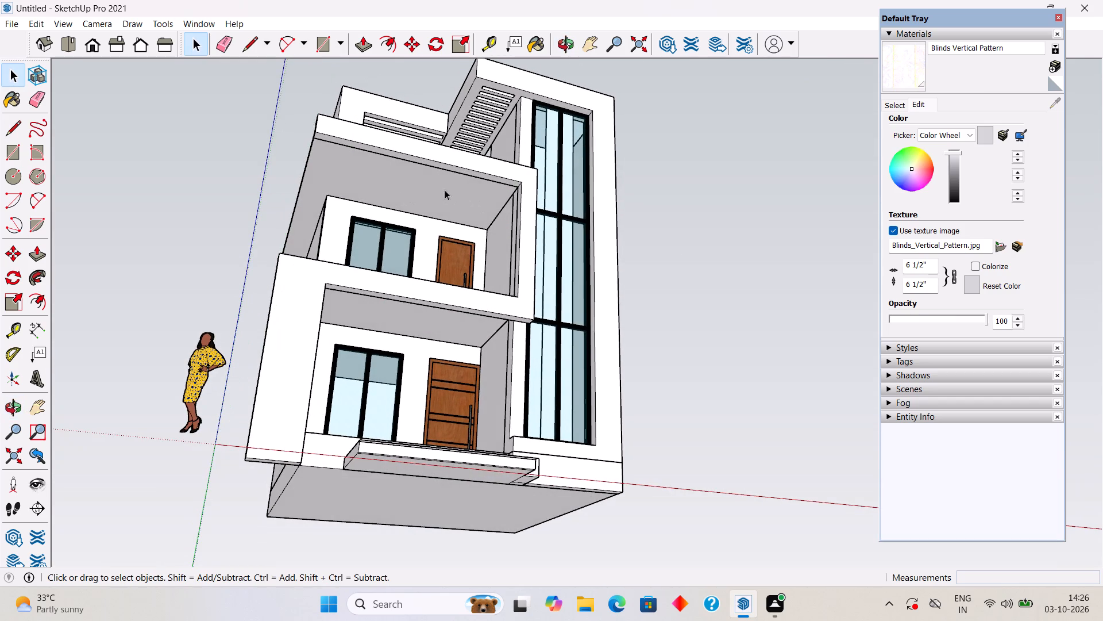
middle_drag(456, 202, 365, 194)
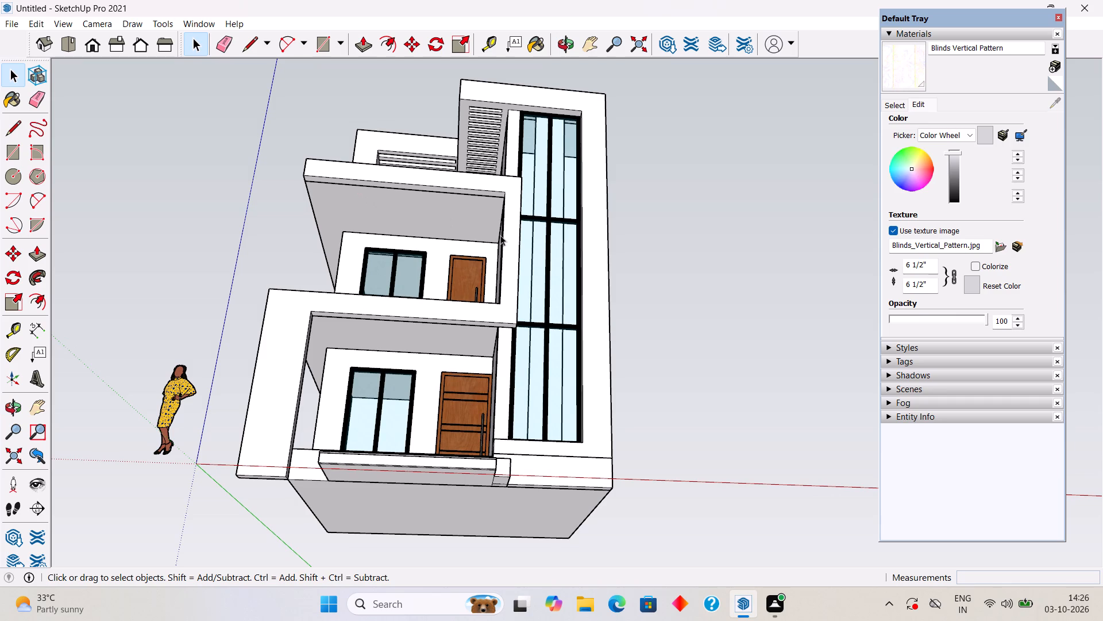
middle_drag(376, 183, 402, 415)
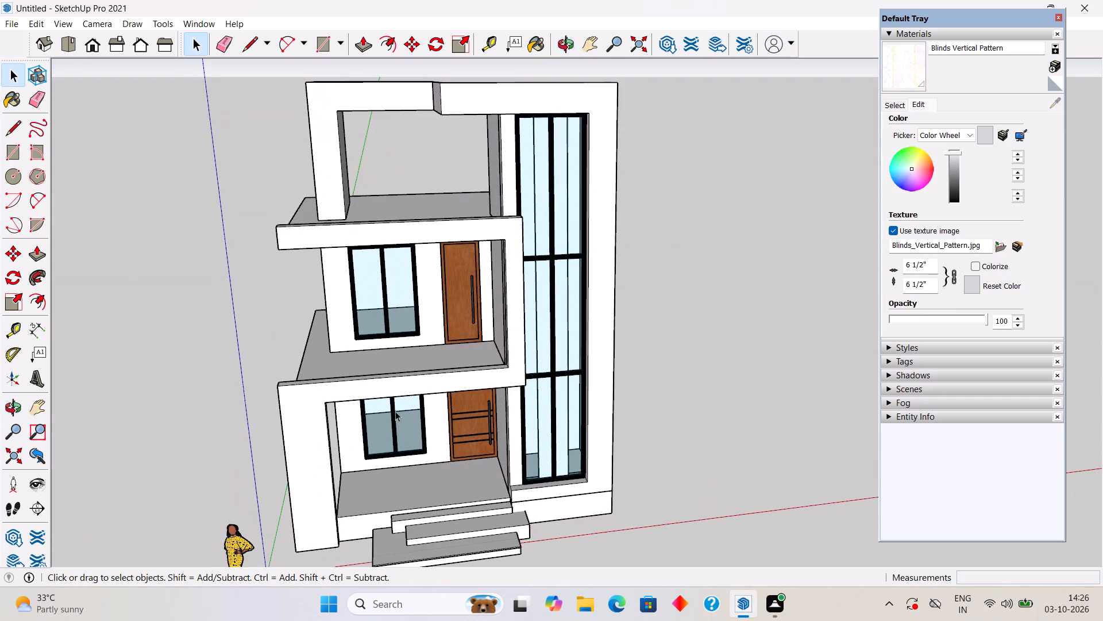
scroll(349, 376, up, 2)
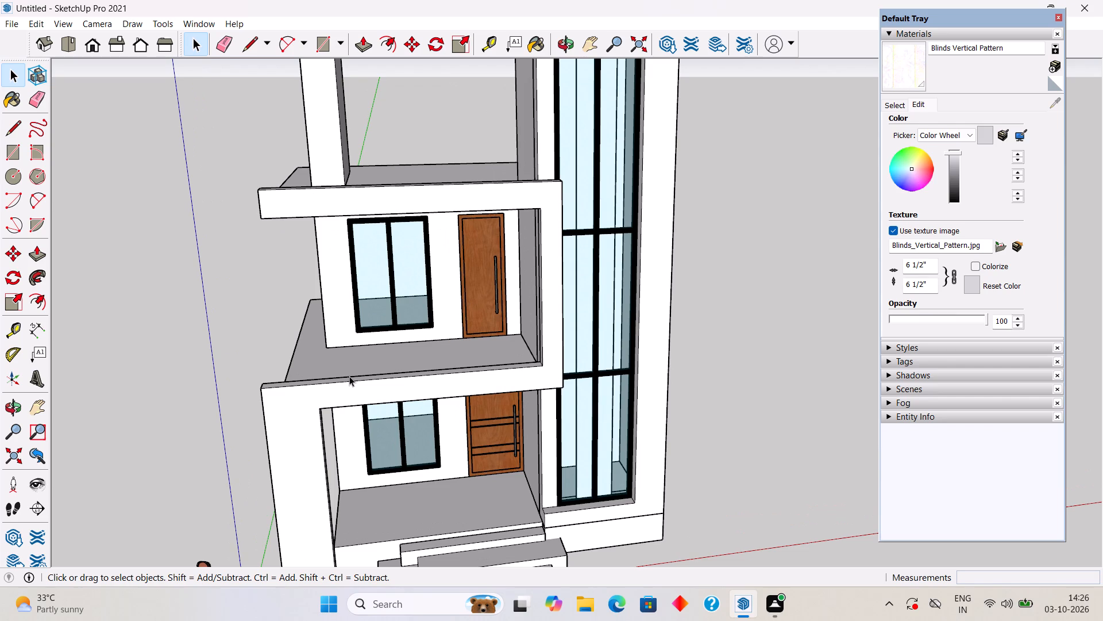
Push/Pull the first-floor balcony slab's side face outward until flush with the front frame's outer side, and close the slab group.
middle_drag(314, 394, 391, 390)
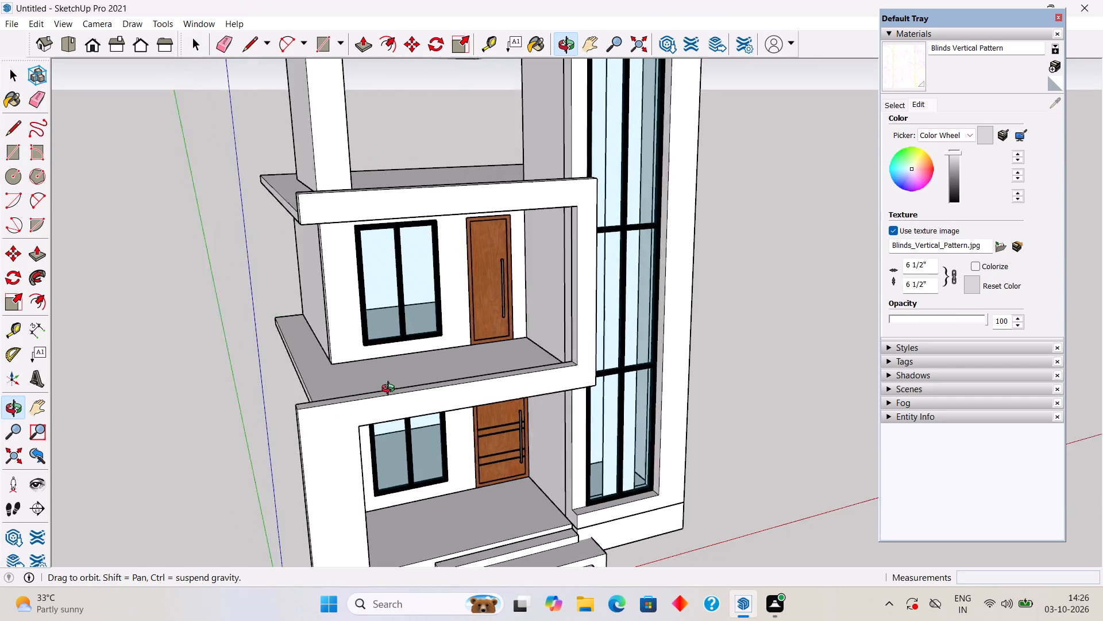
middle_drag(391, 390, 564, 358)
scroll(630, 101, down, 2)
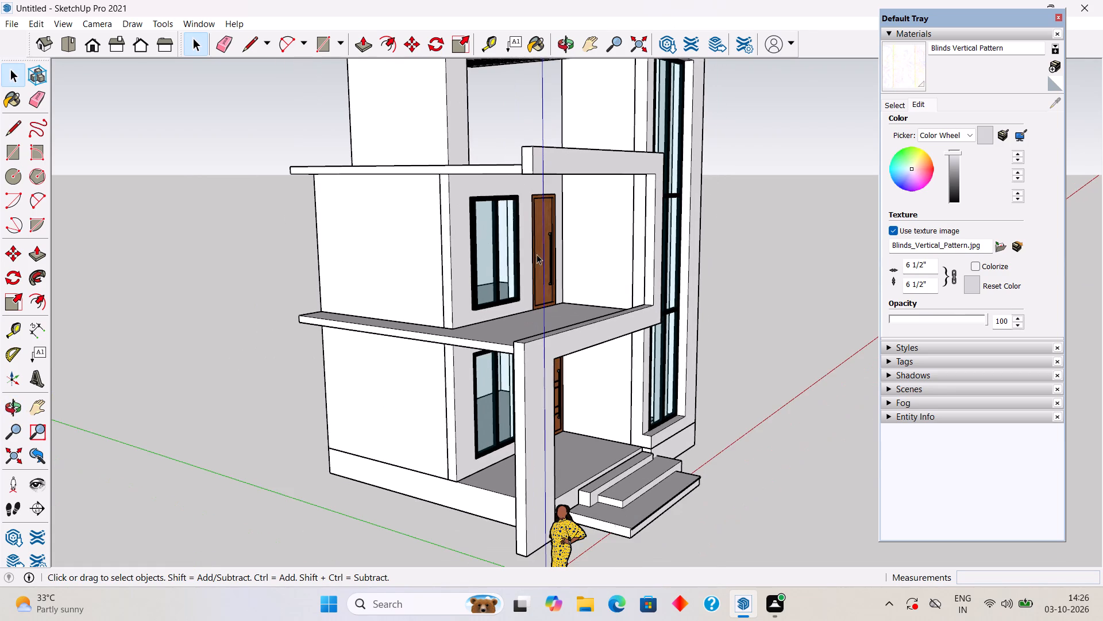
middle_drag(487, 332, 770, 302)
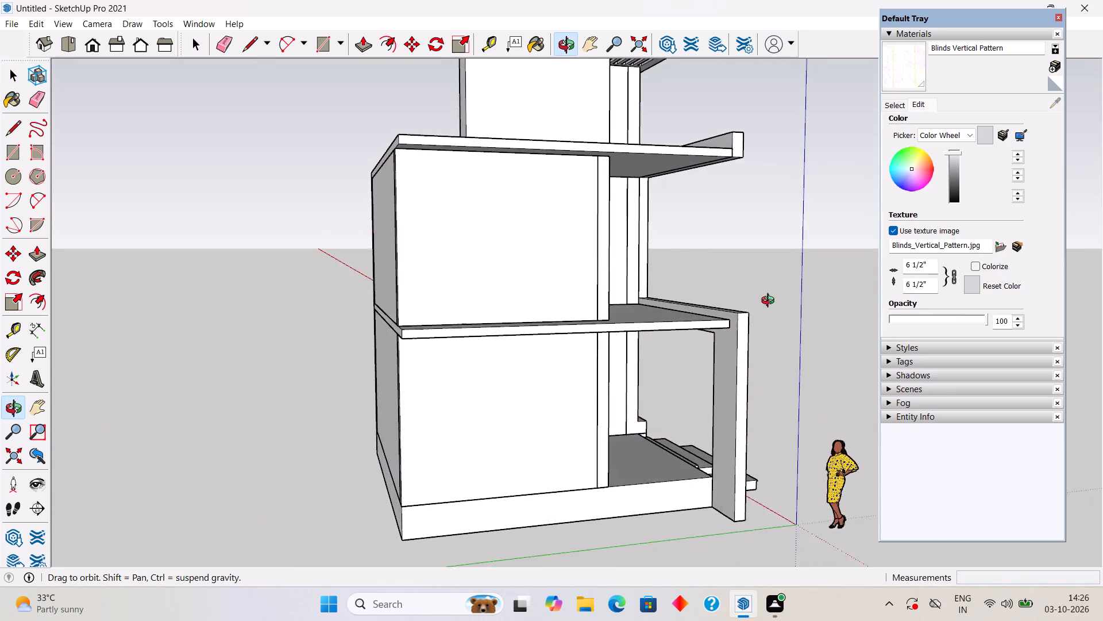
middle_drag(770, 302, 798, 397)
scroll(576, 377, up, 4)
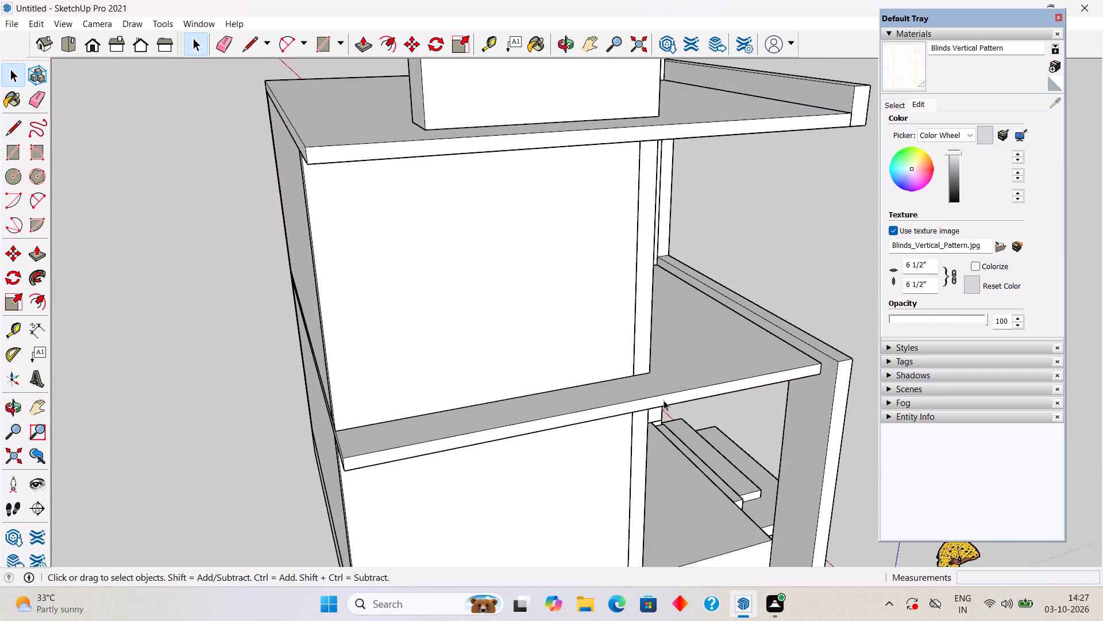
triple_click(664, 400)
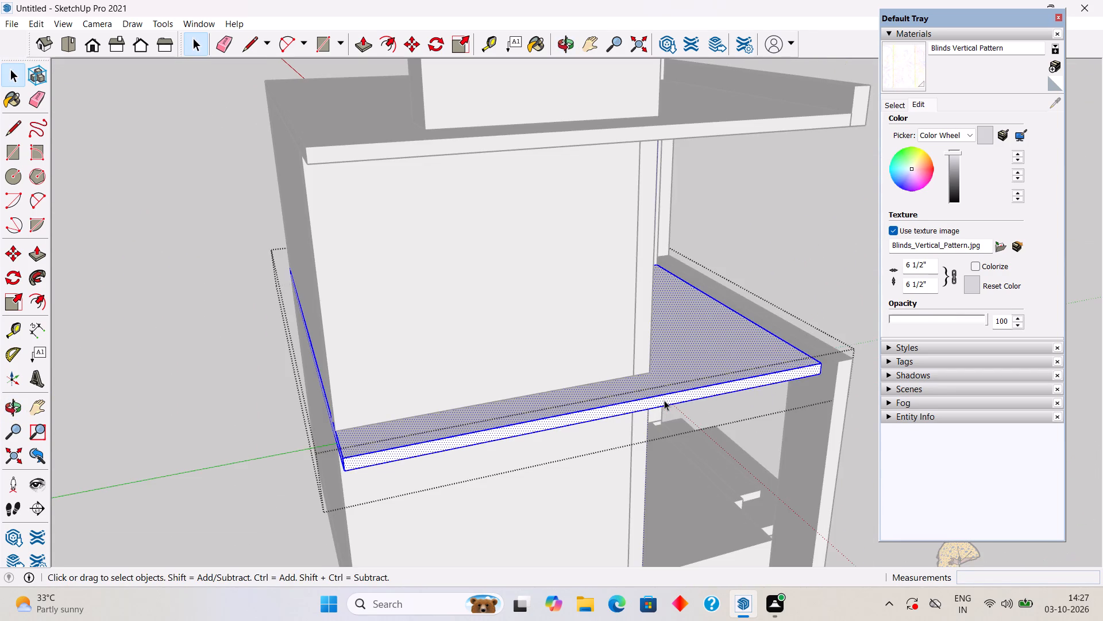
key(p)
click(668, 394)
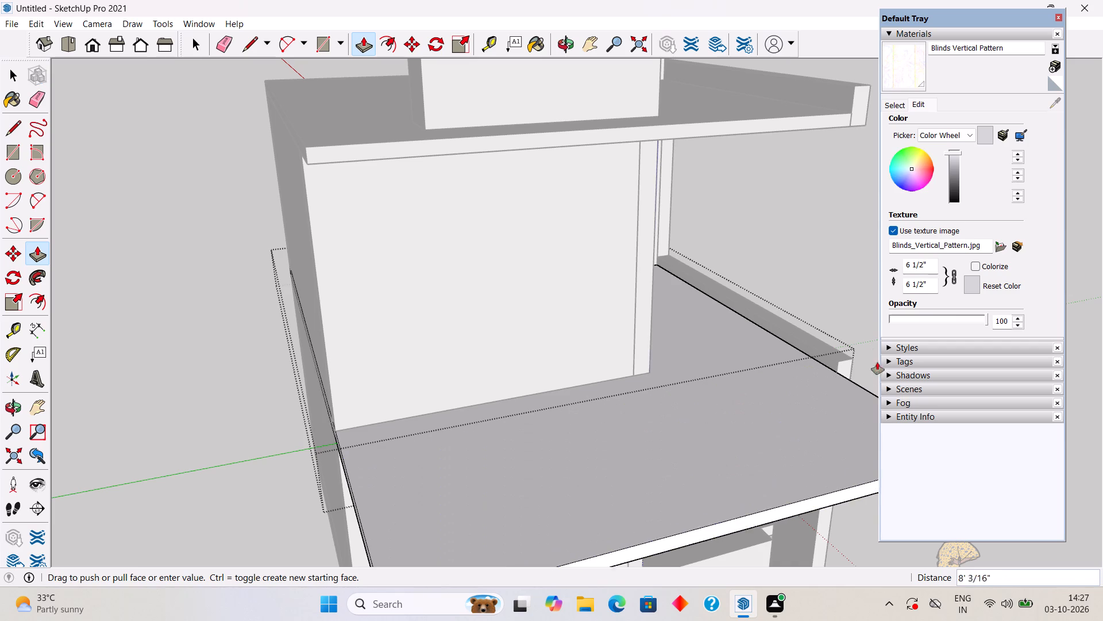
click(847, 360)
key(space)
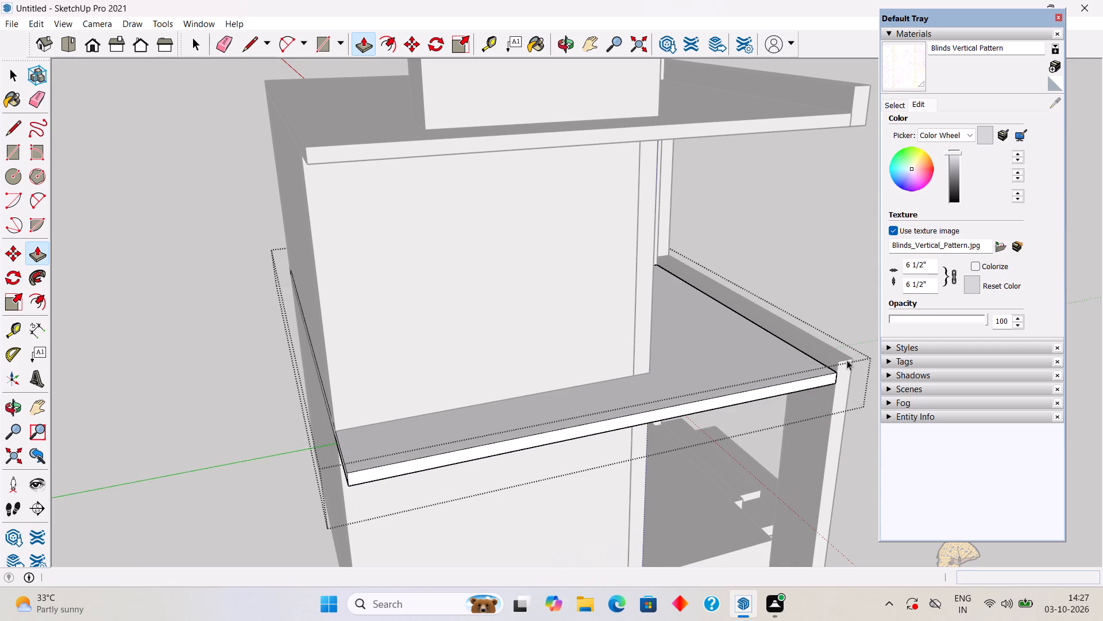
middle_drag(869, 356, 651, 394)
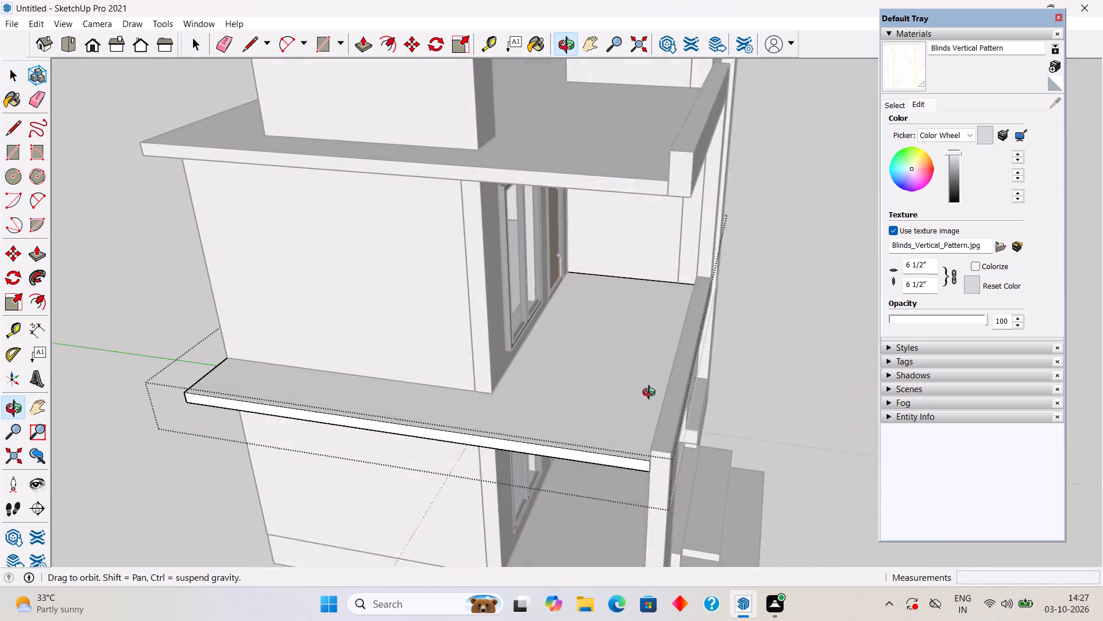
middle_drag(651, 394, 639, 407)
middle_drag(599, 446, 751, 456)
key(space)
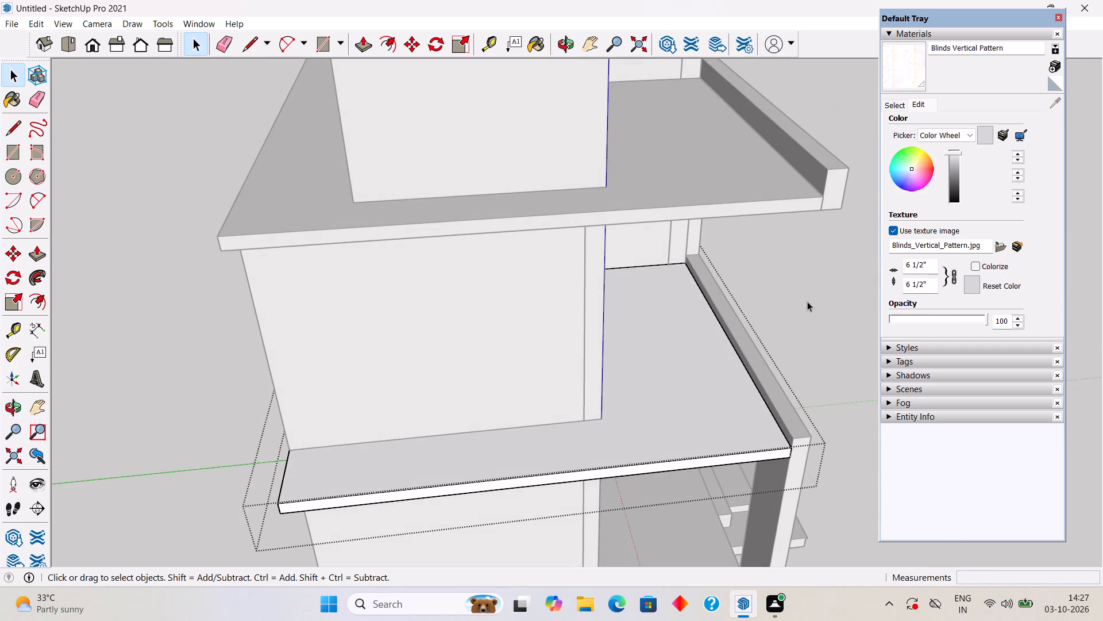
click(807, 295)
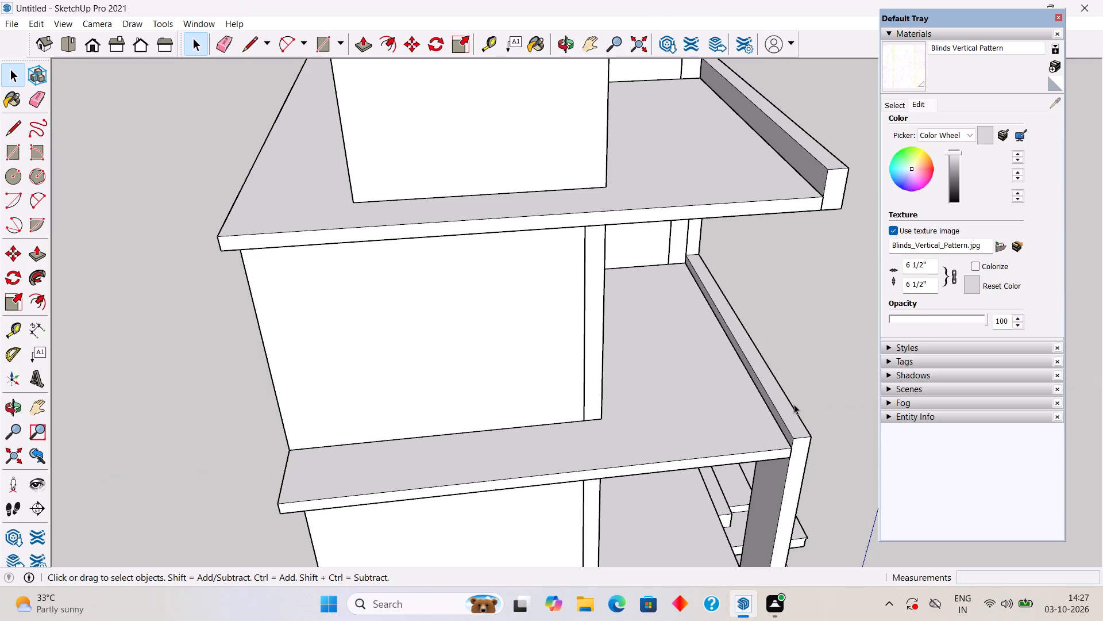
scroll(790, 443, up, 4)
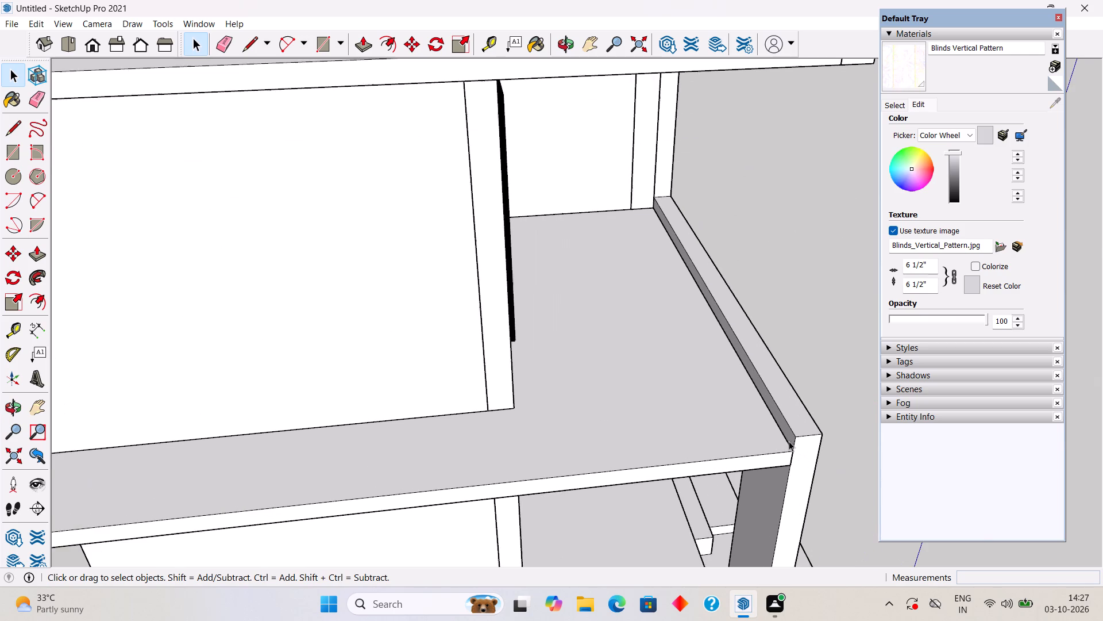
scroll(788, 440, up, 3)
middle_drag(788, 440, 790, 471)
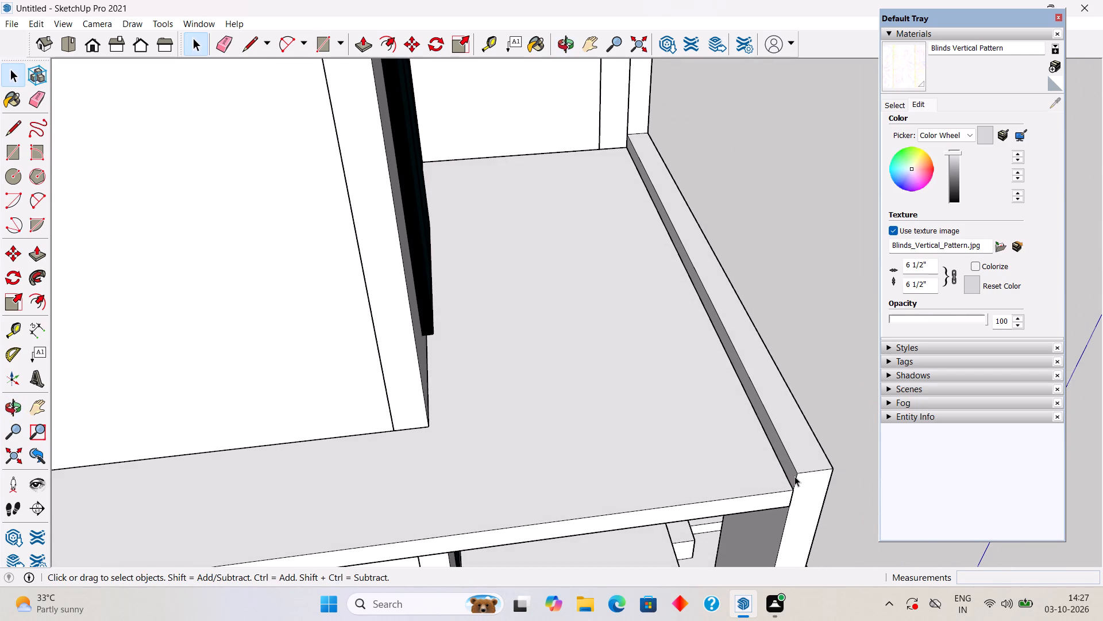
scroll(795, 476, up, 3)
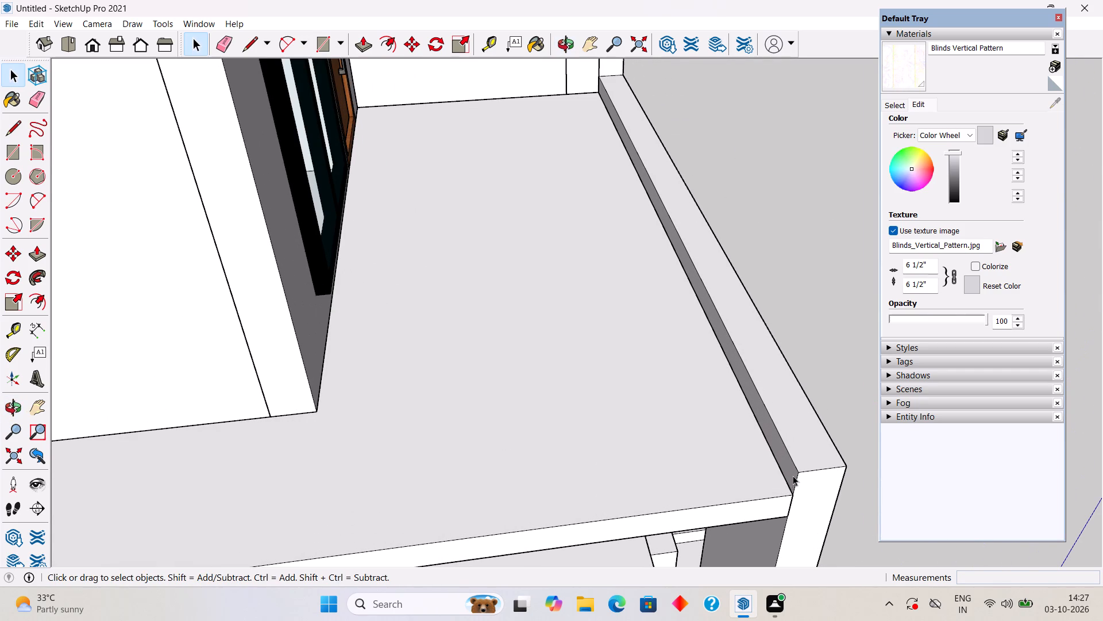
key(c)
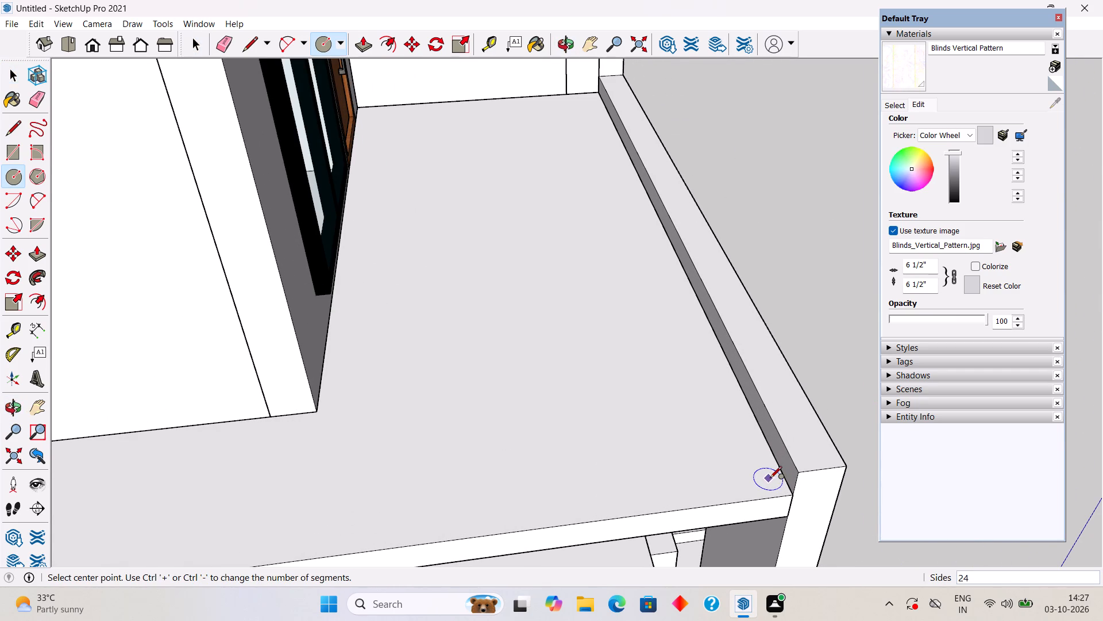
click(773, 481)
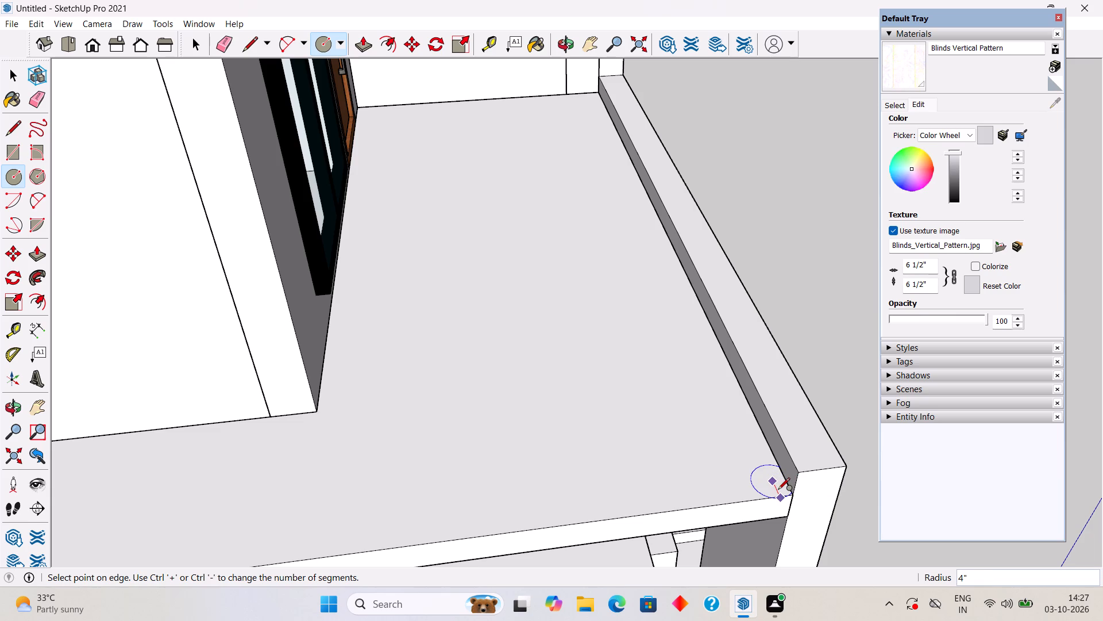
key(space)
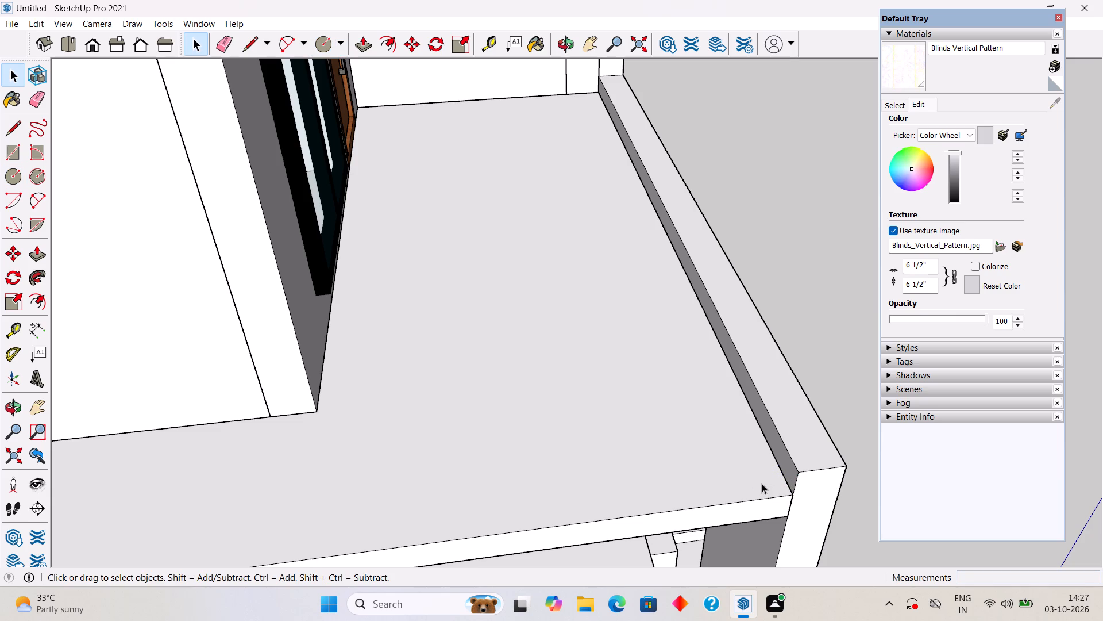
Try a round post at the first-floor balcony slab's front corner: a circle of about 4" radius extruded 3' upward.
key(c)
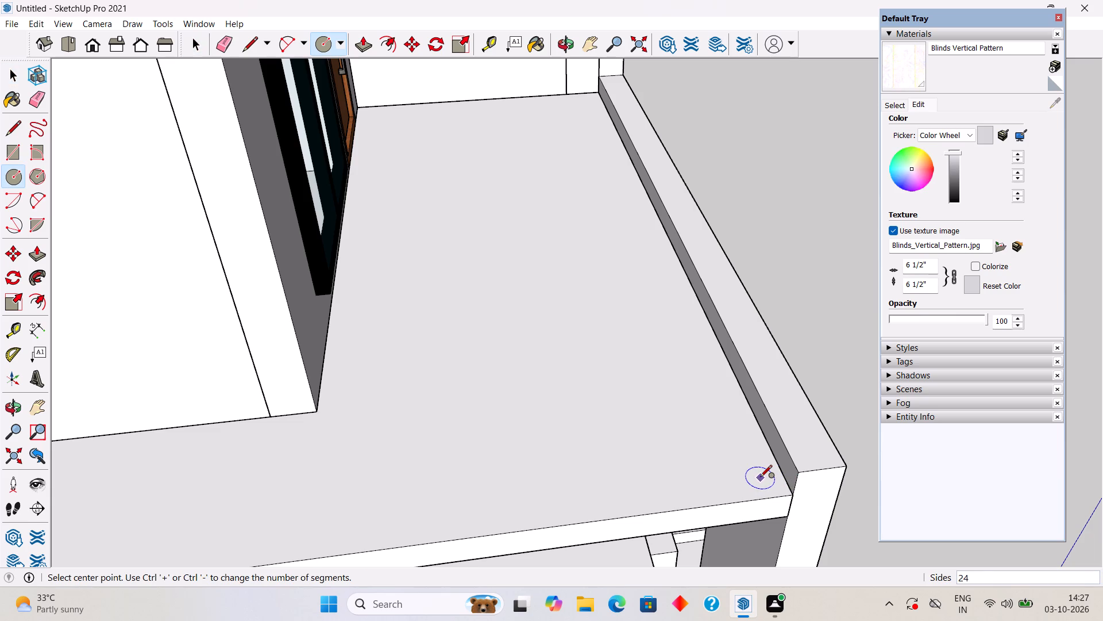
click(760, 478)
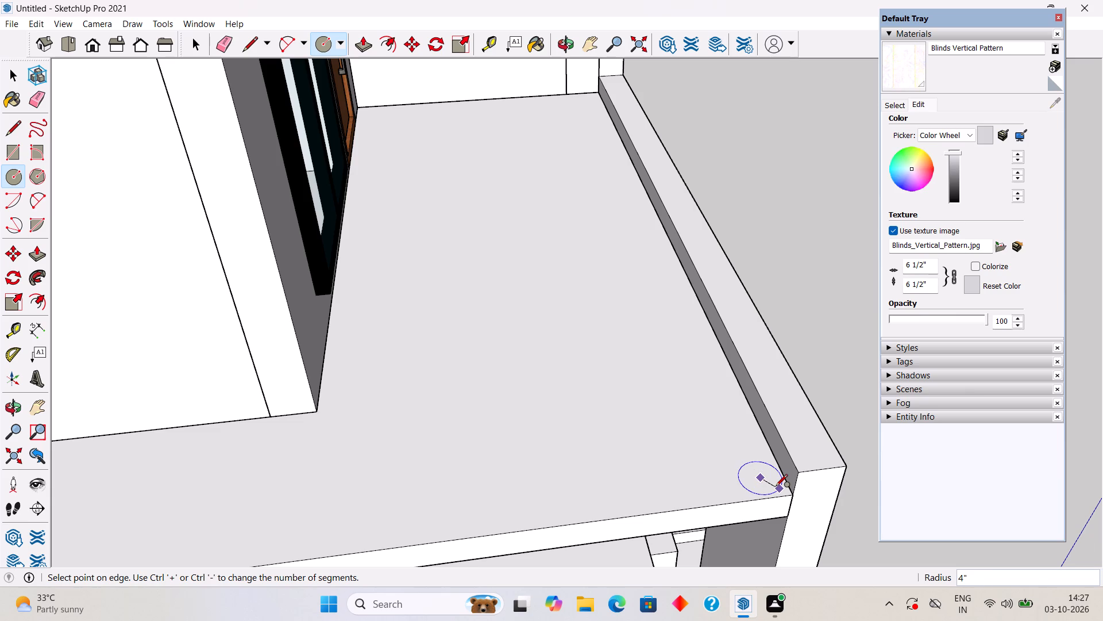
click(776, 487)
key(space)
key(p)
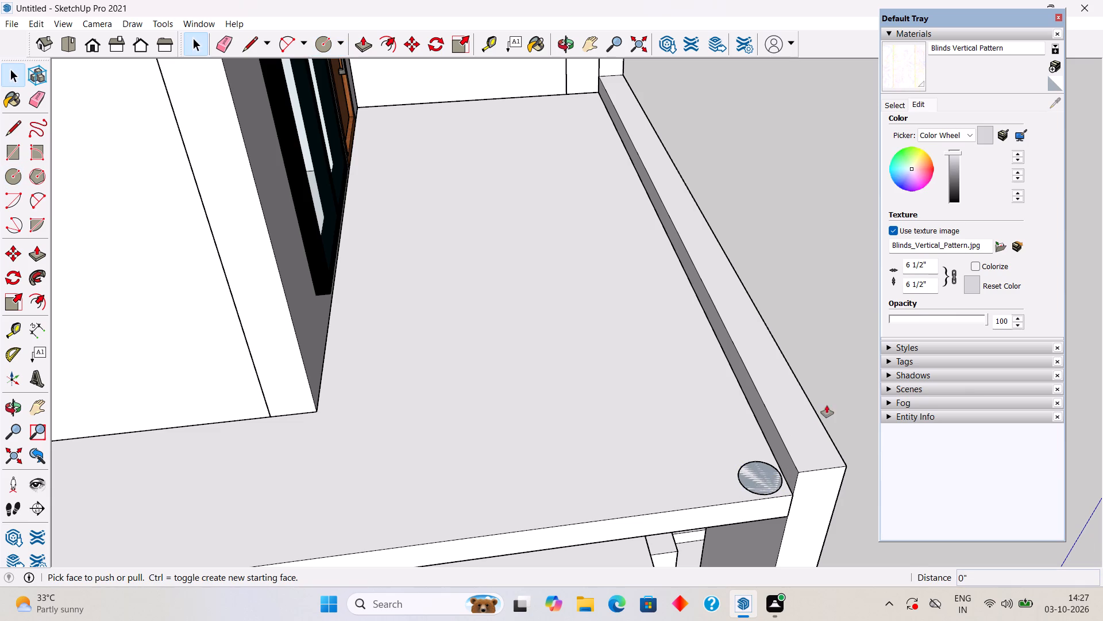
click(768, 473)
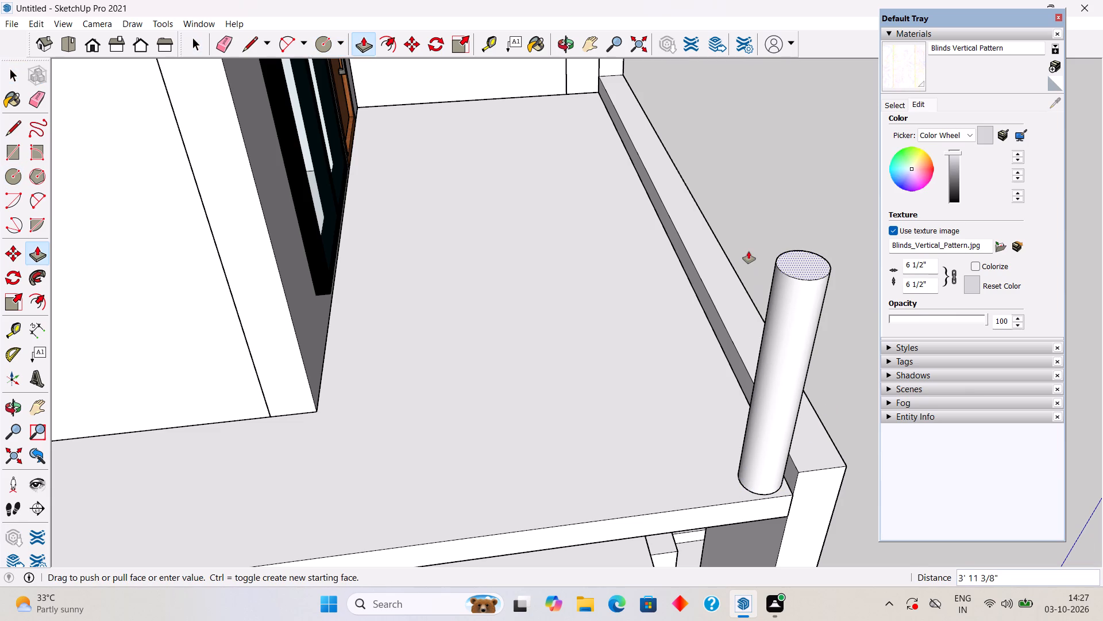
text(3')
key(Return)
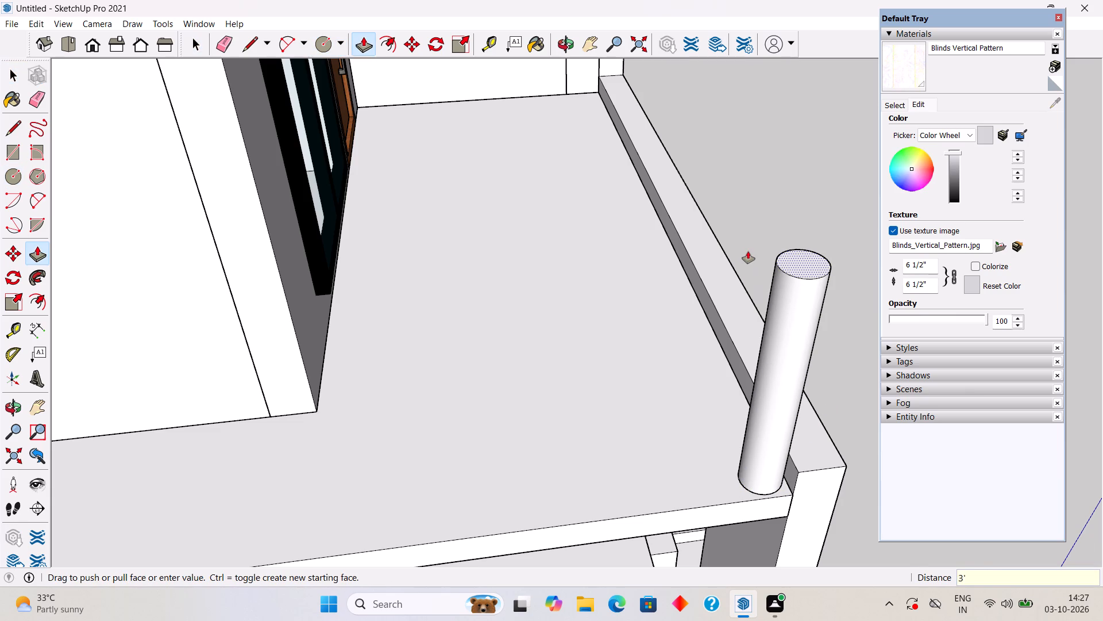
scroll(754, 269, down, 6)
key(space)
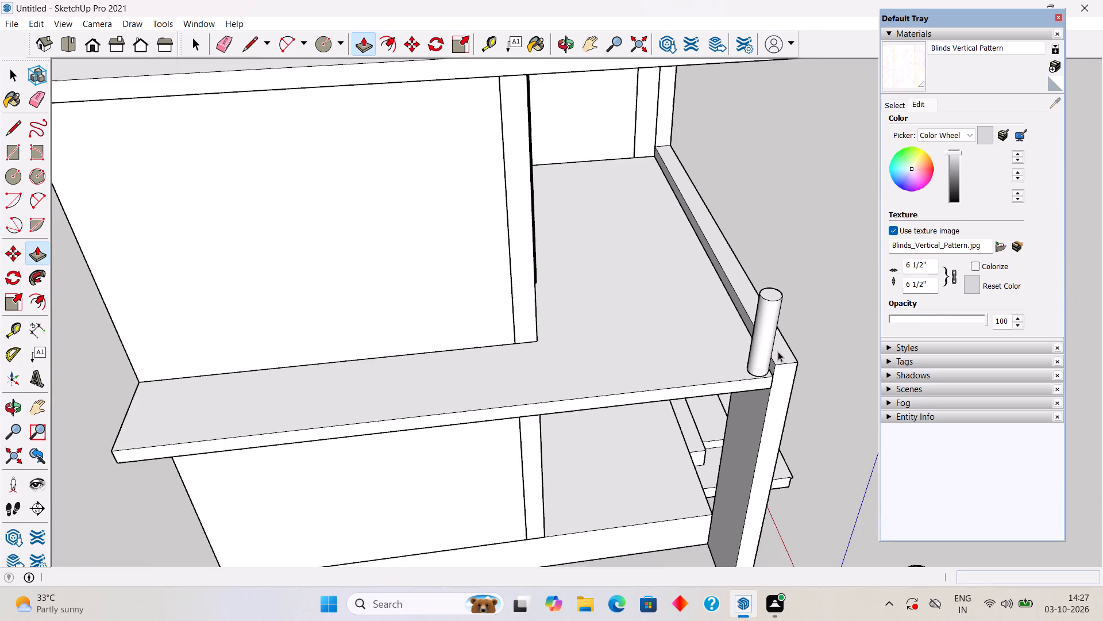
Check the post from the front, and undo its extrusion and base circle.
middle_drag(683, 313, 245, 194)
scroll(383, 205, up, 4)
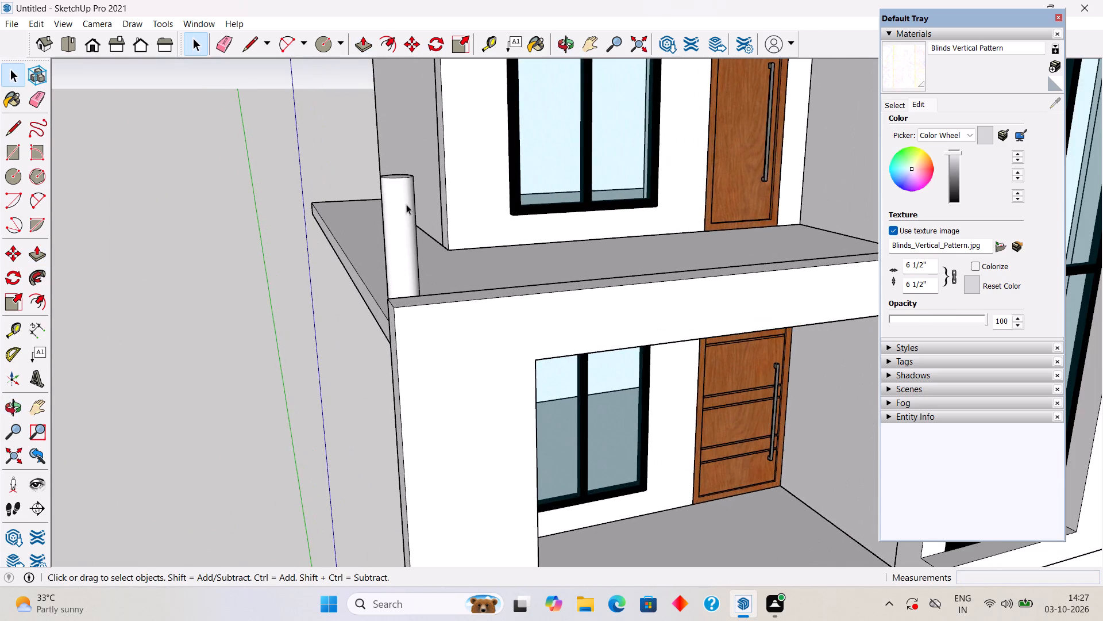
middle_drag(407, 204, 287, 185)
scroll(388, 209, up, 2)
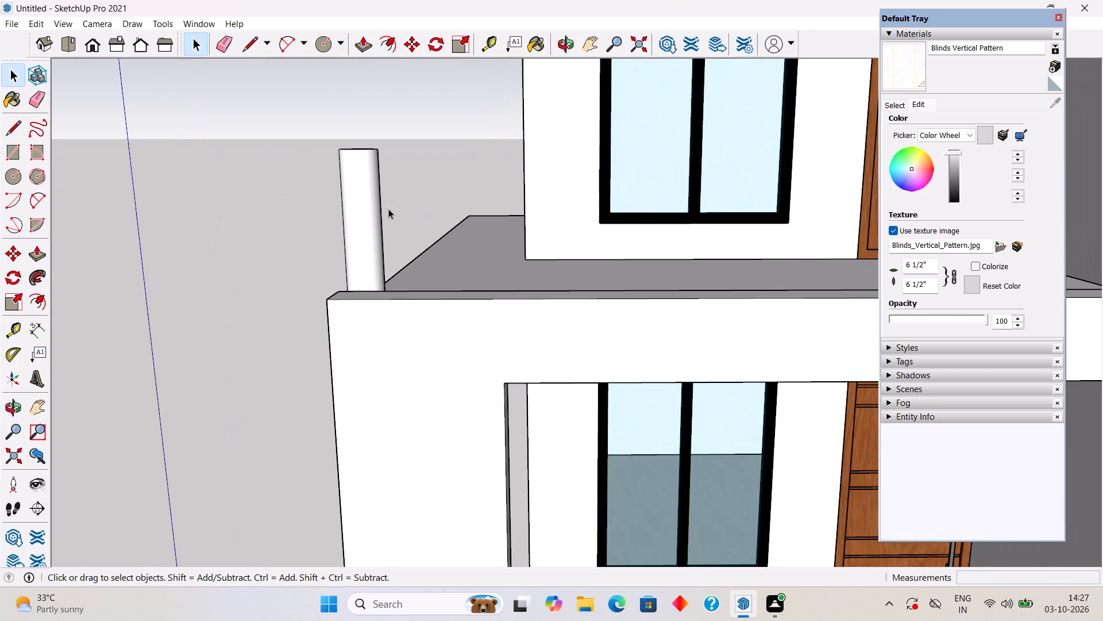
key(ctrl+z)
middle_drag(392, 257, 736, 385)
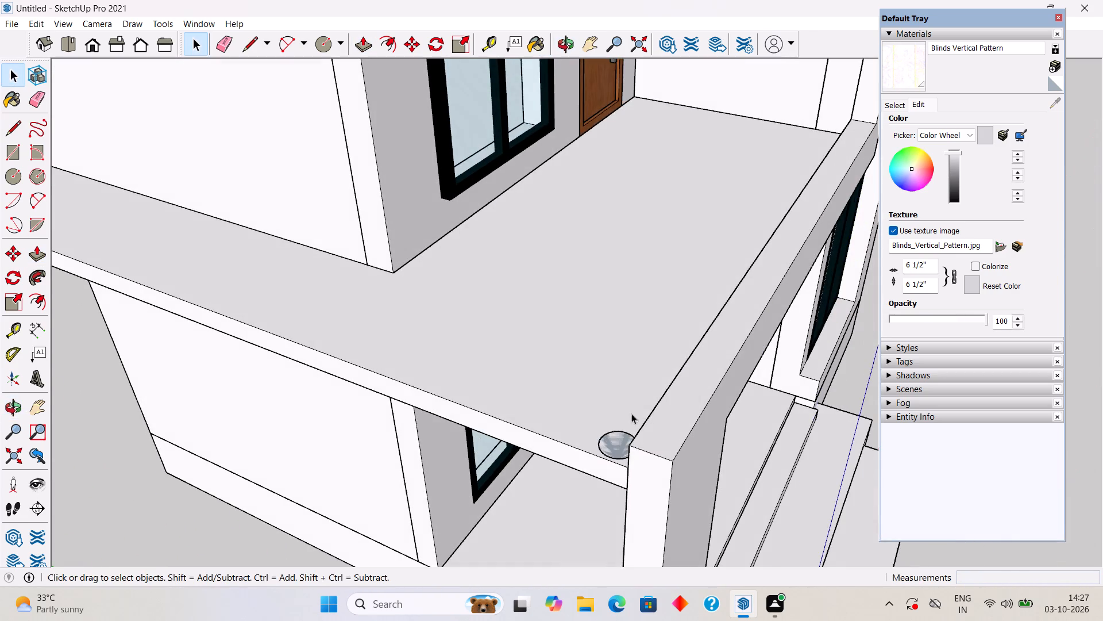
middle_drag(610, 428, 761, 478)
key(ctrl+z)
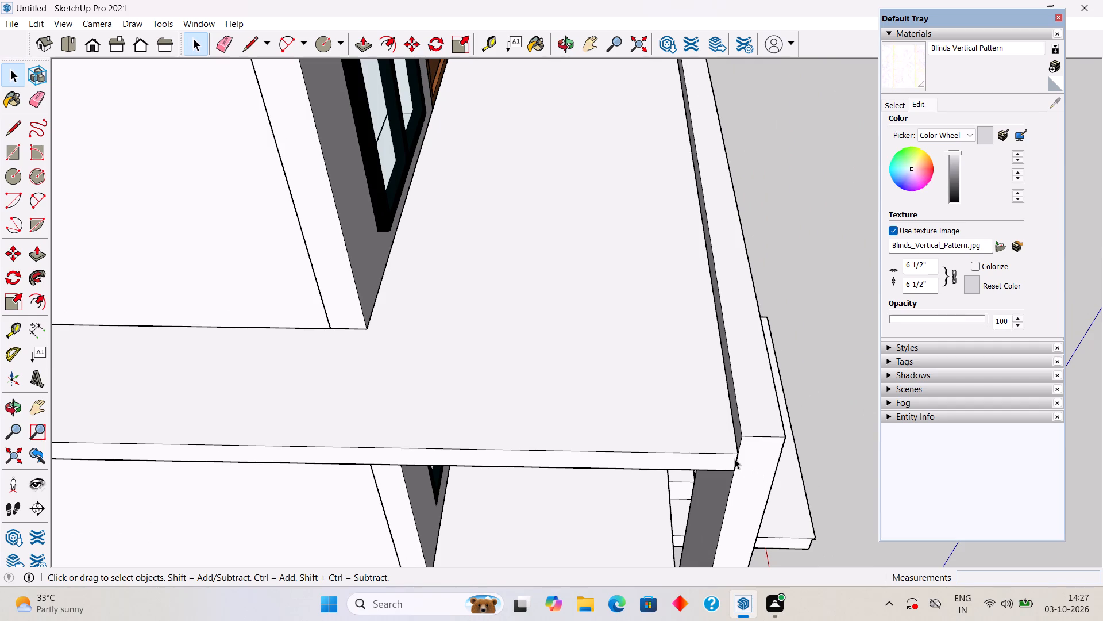
Draw a circle of 1" radius at the balcony slab's front corner and extrude it 3' upward as a thin post.
middle_drag(742, 484, 760, 549)
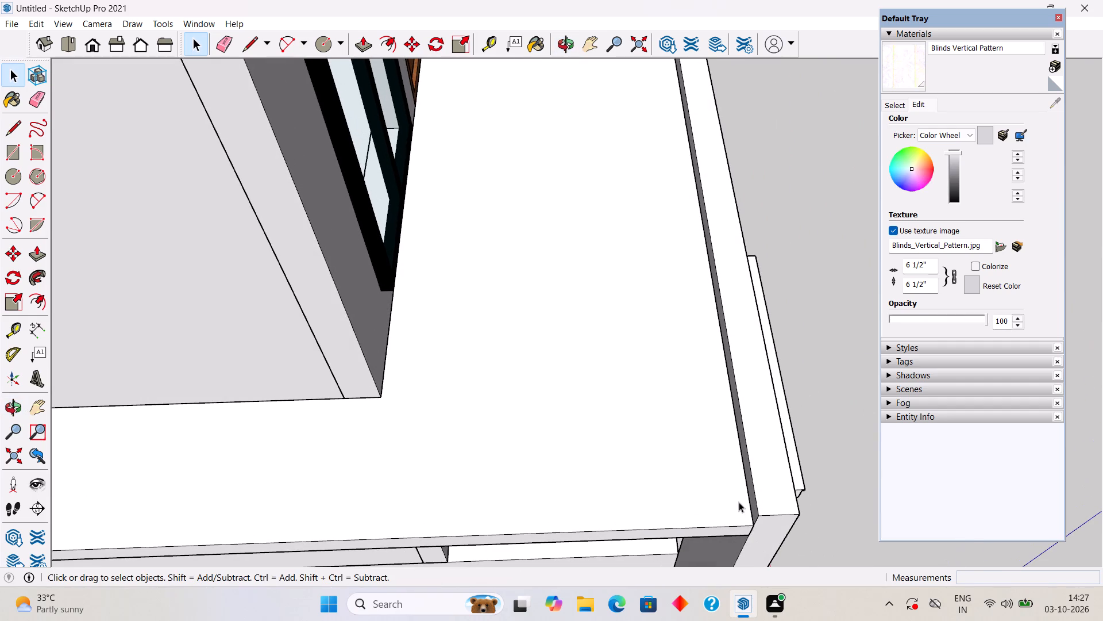
key(c)
click(734, 510)
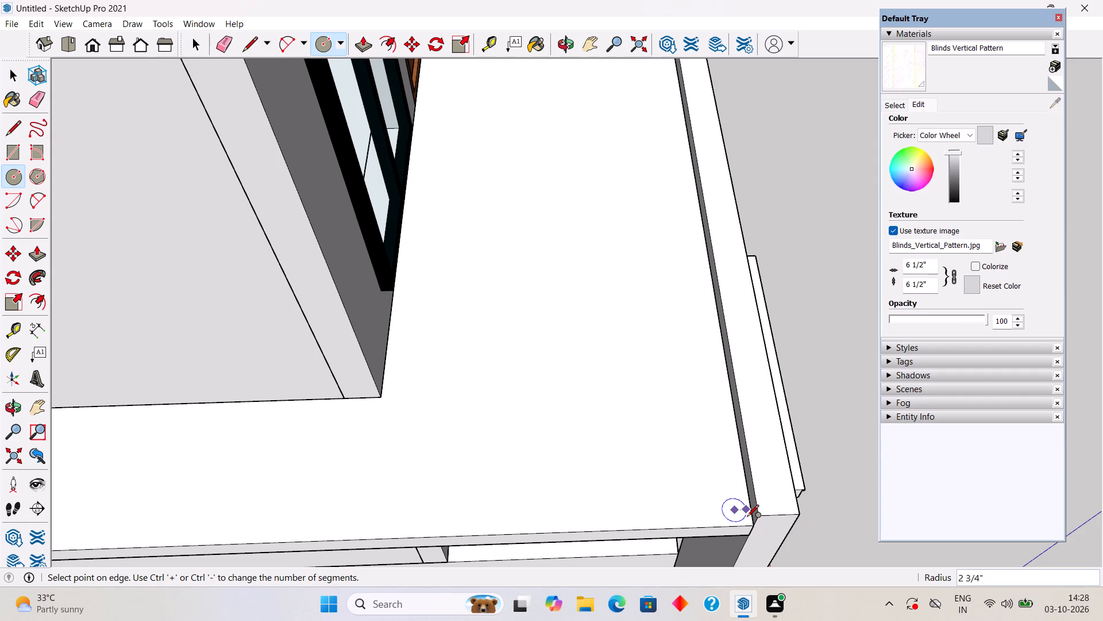
text(1")
key(Return)
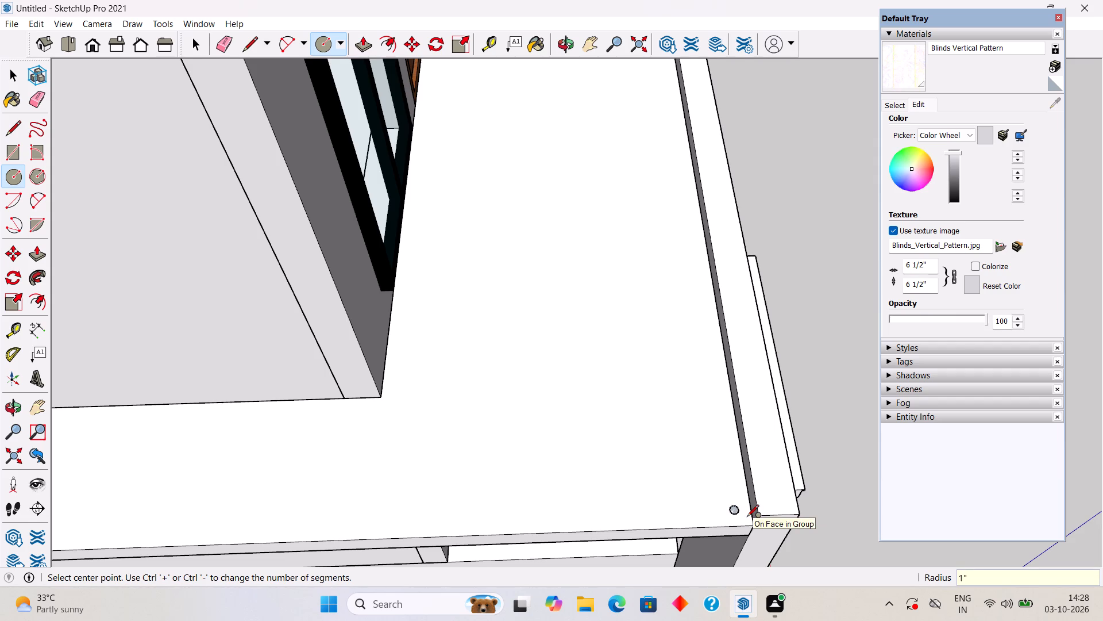
scroll(703, 467, up, 5)
key(space)
text(p)
click(751, 534)
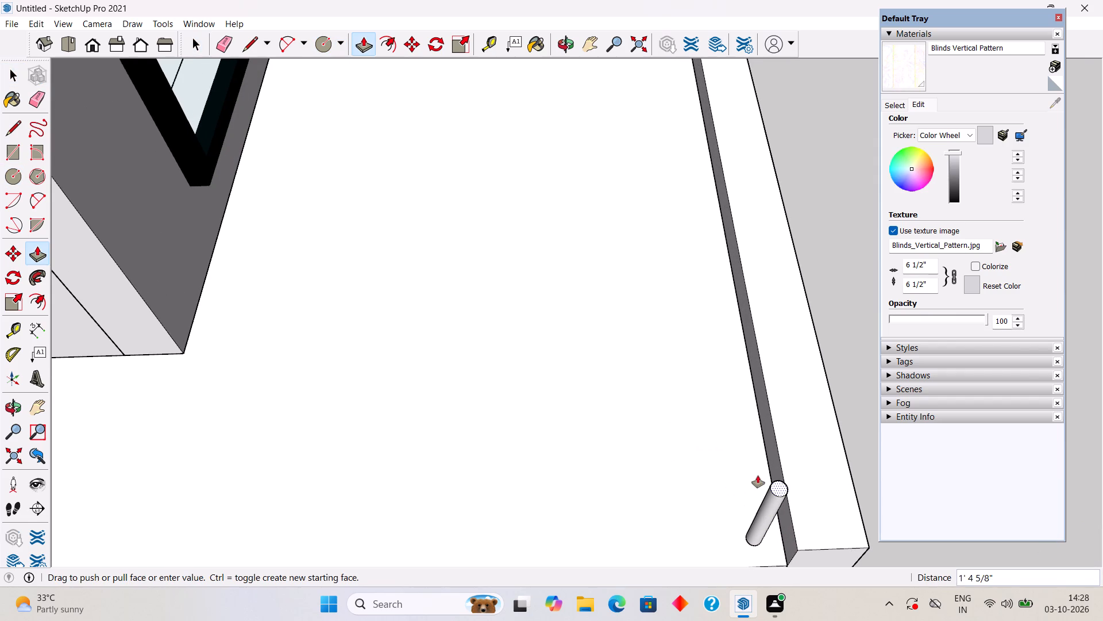
text(3')
key(Return)
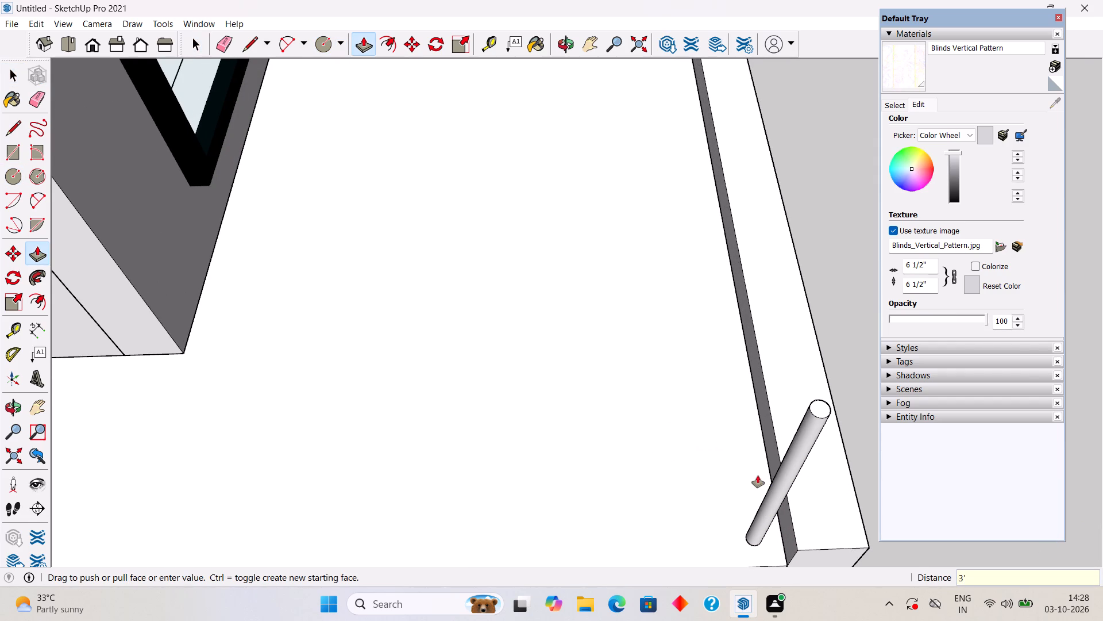
Select the whole thin post and make it a group.
key(space)
triple_click(769, 500)
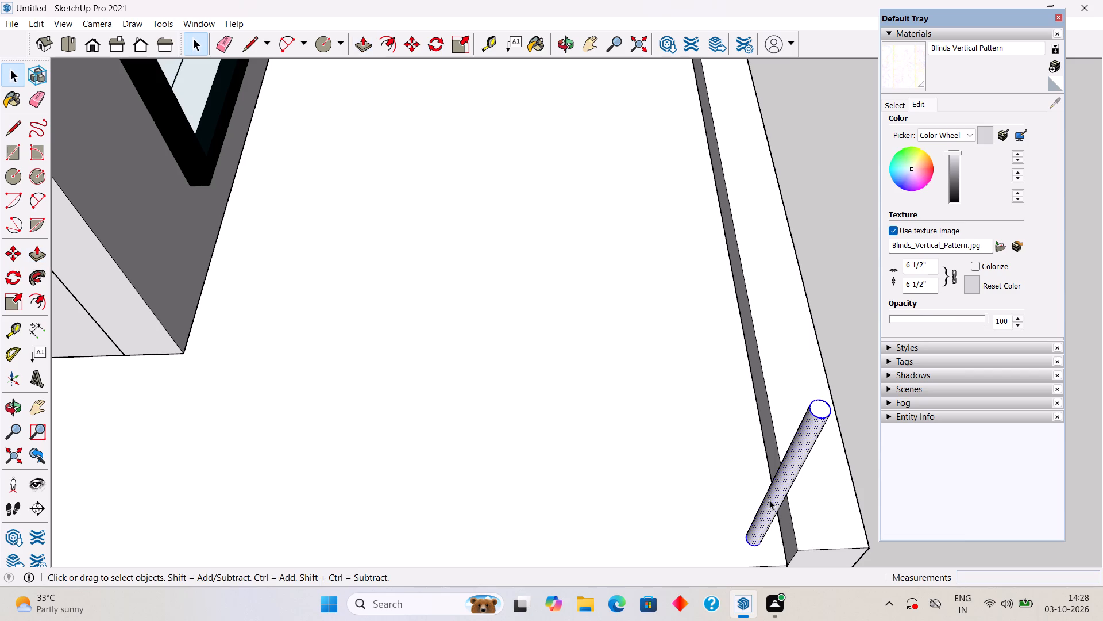
right_click(769, 500)
click(846, 358)
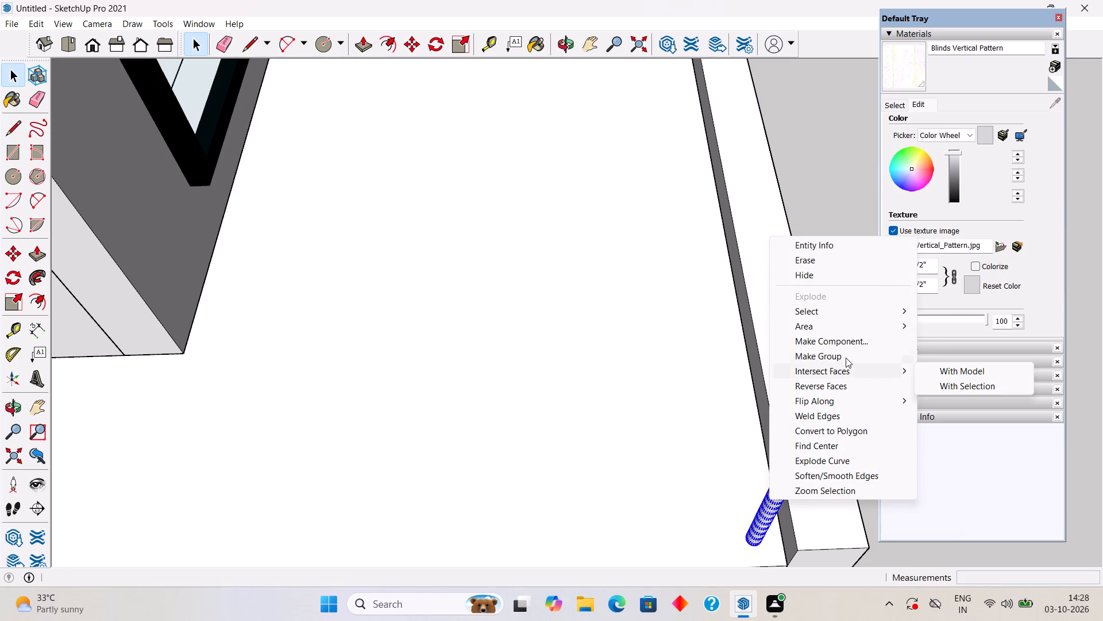
Examine the thin post's proportions against the balcony and the whole house from the front, the side and above.
middle_drag(821, 414, 546, 343)
scroll(534, 338, down, 4)
middle_drag(555, 592, 439, 400)
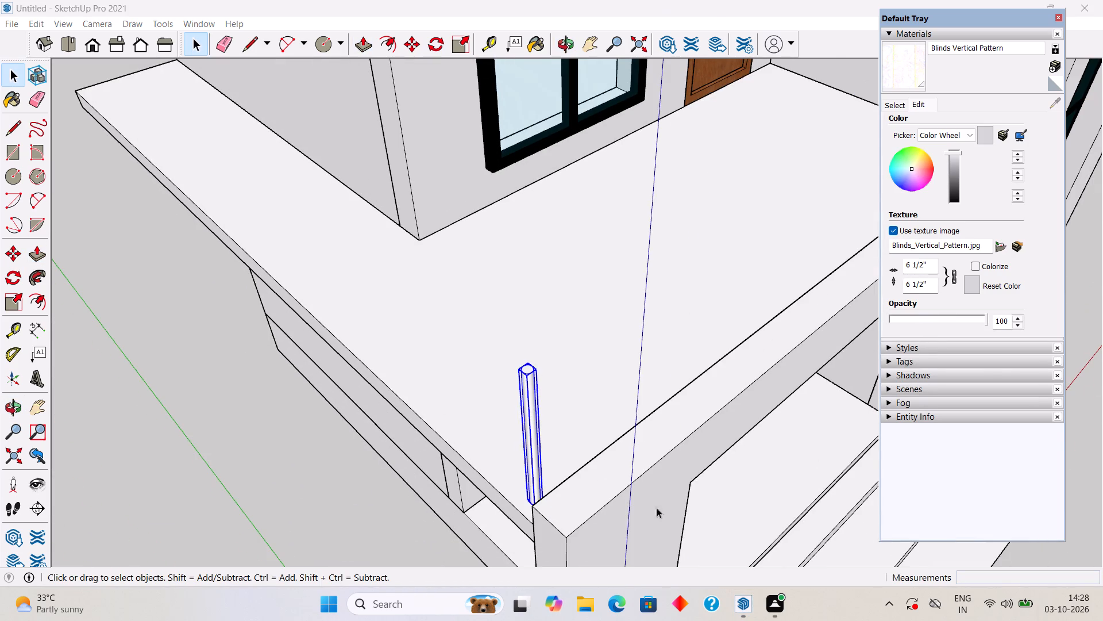
middle_drag(632, 499, 470, 380)
scroll(470, 380, down, 3)
click(204, 432)
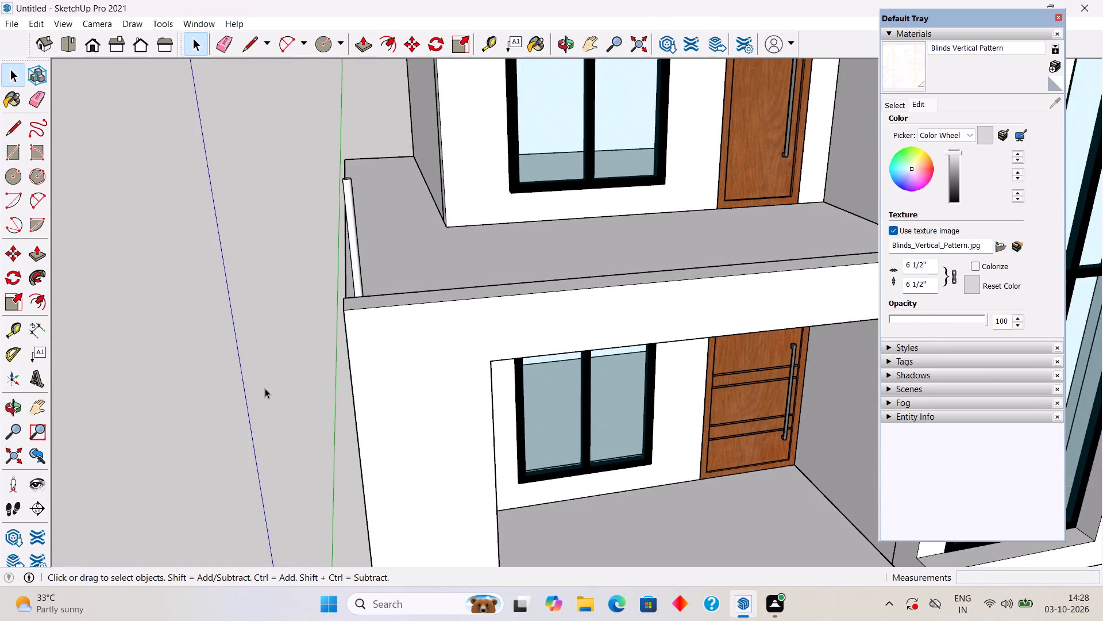
scroll(410, 335, down, 7)
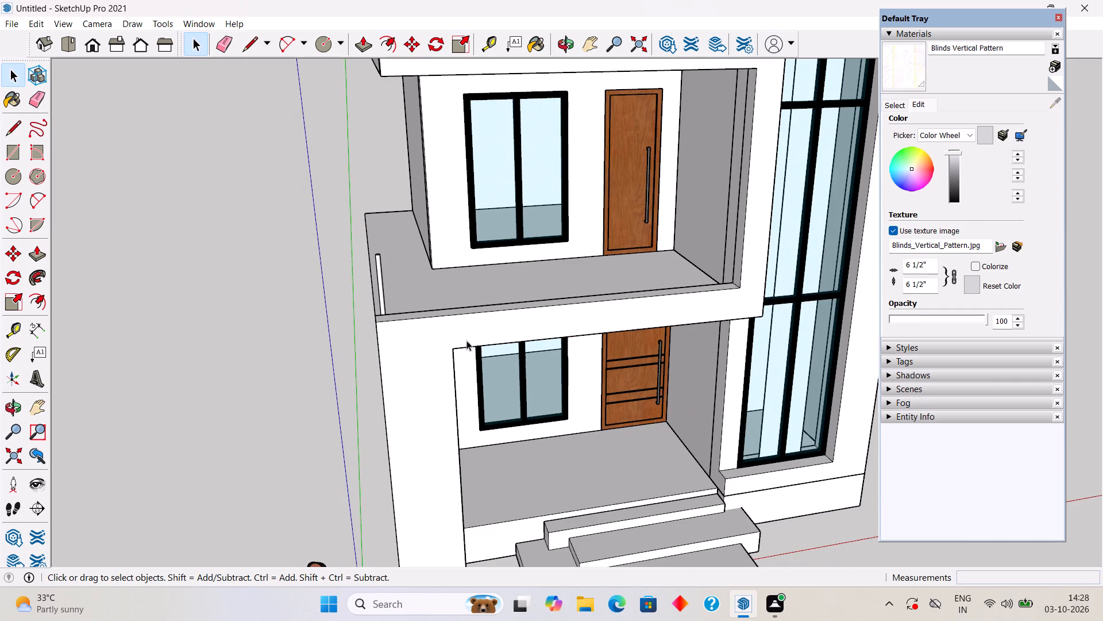
middle_drag(564, 278, 556, 441)
scroll(573, 298, down, 1)
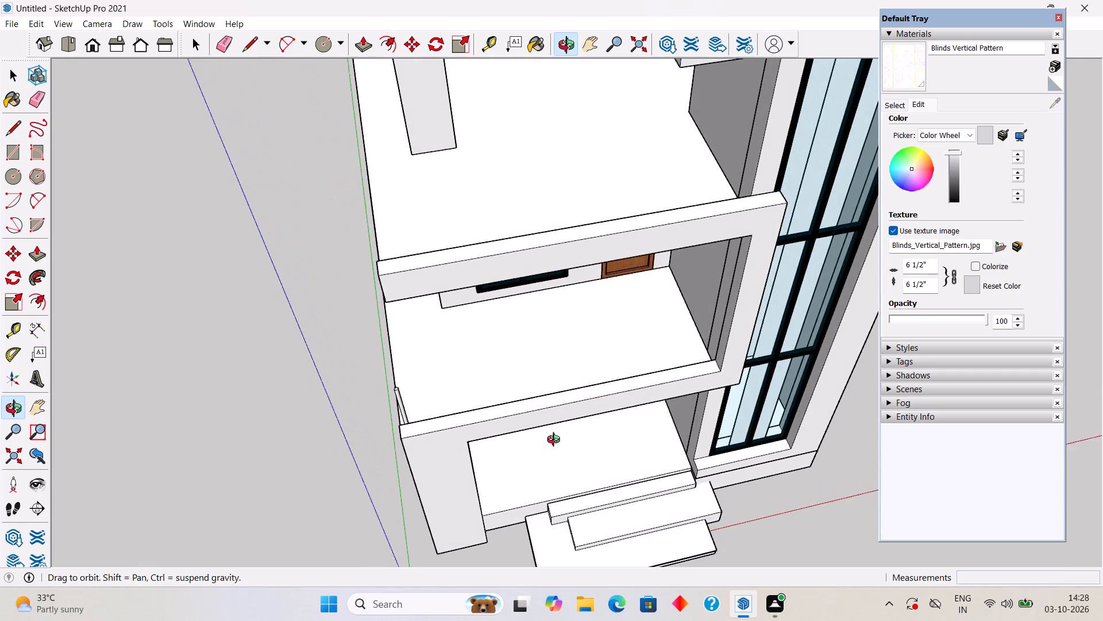
middle_drag(556, 441, 541, 416)
scroll(544, 423, down, 1)
middle_drag(604, 238, 573, 66)
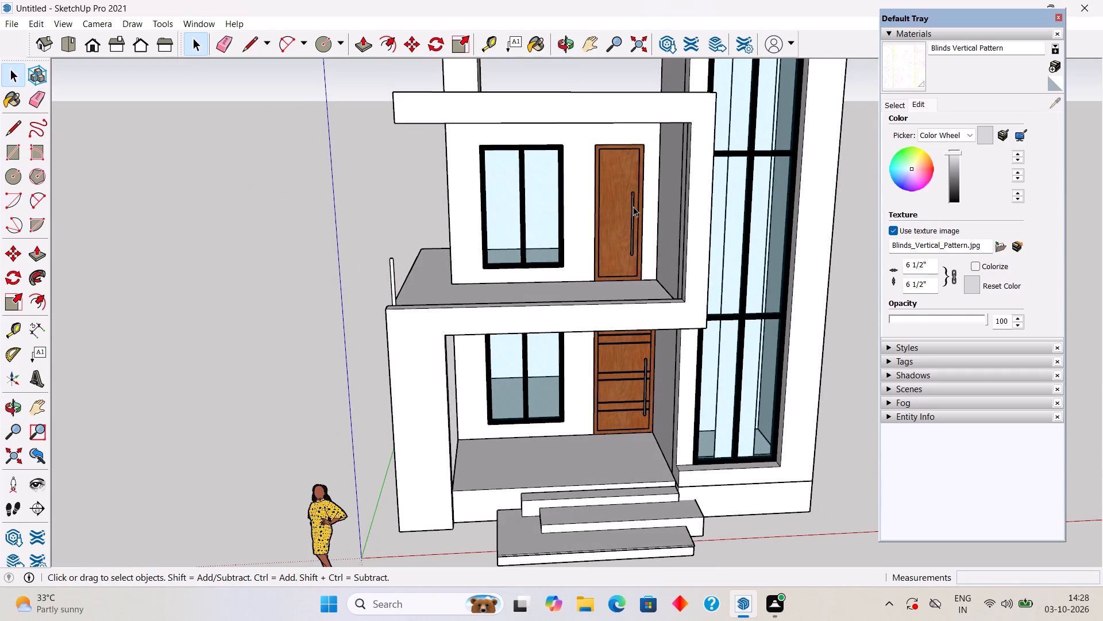
middle_drag(633, 223, 846, 223)
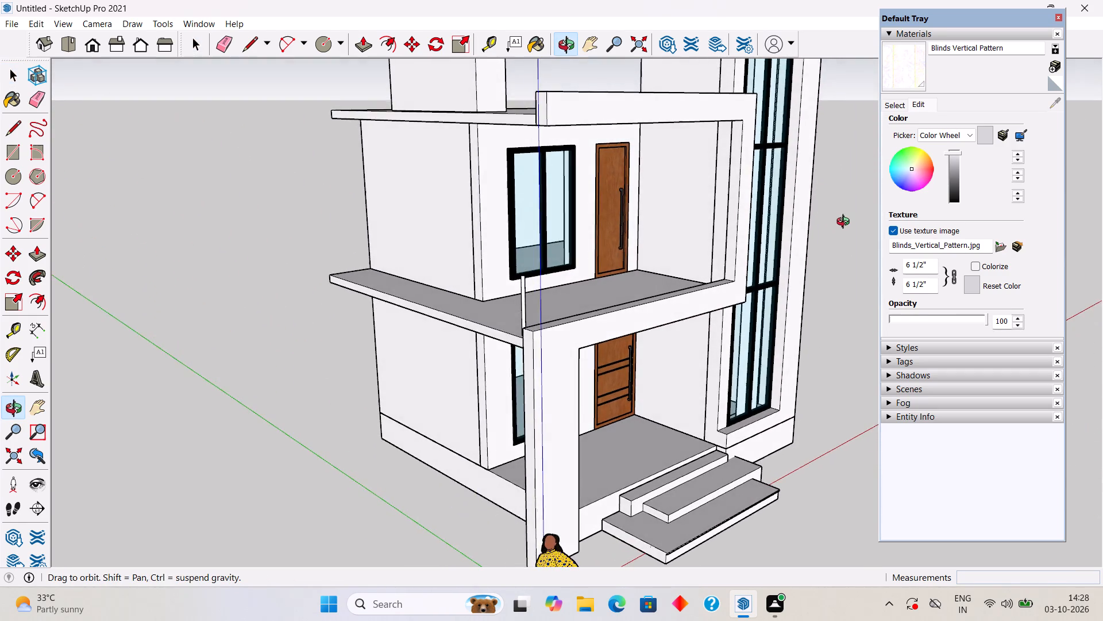
middle_drag(846, 223, 611, 470)
scroll(610, 472, down, 1)
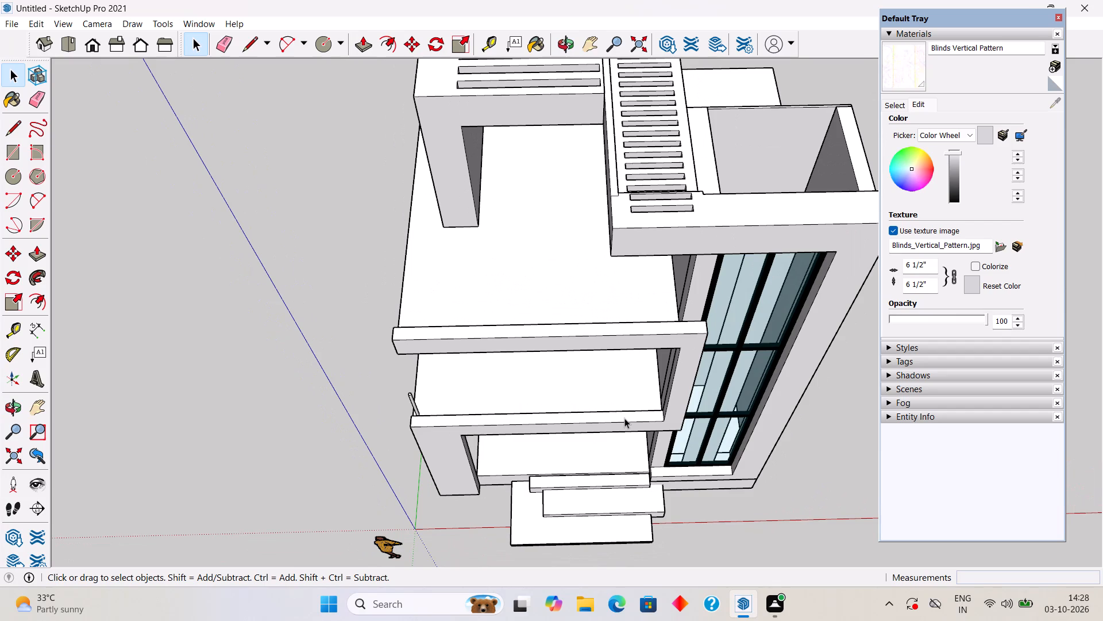
scroll(624, 418, down, 1)
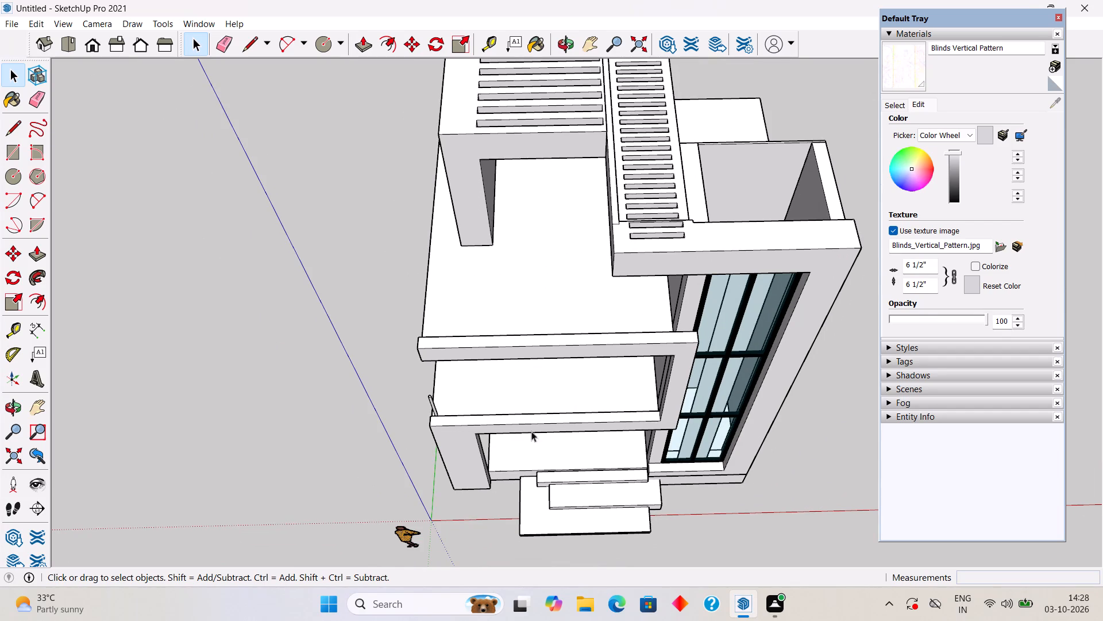
Move the post group from its base corner up onto the inner corner of the front frame's top, about 7 7/16" away.
scroll(481, 431, up, 2)
middle_drag(386, 435, 806, 393)
middle_drag(618, 388, 772, 343)
scroll(755, 375, up, 5)
click(751, 363)
scroll(755, 349, up, 7)
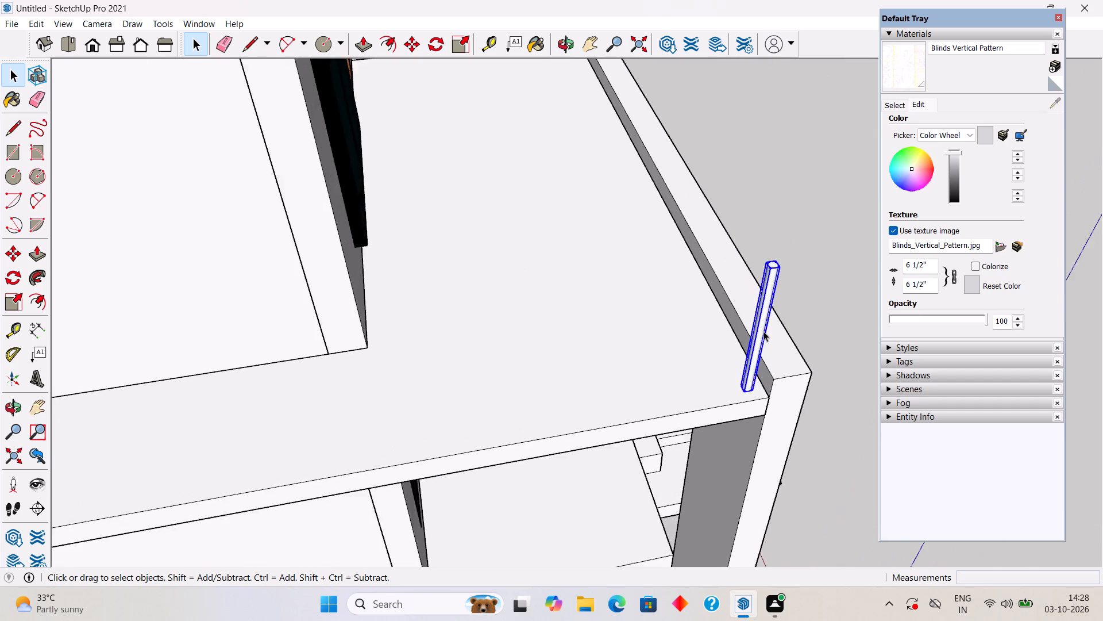
scroll(763, 331, up, 7)
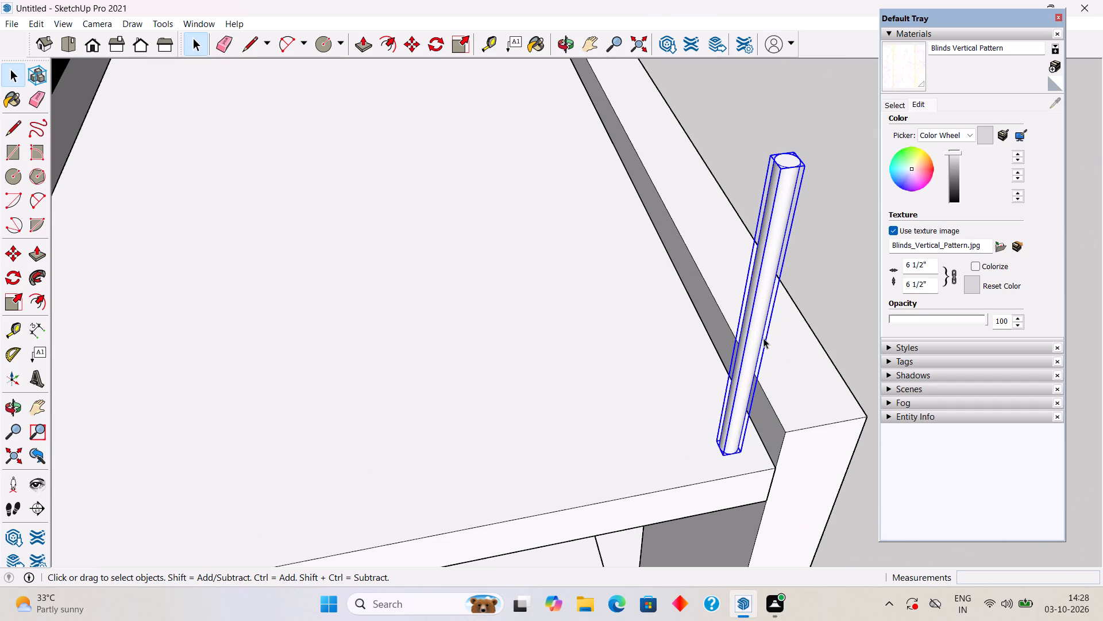
key(m)
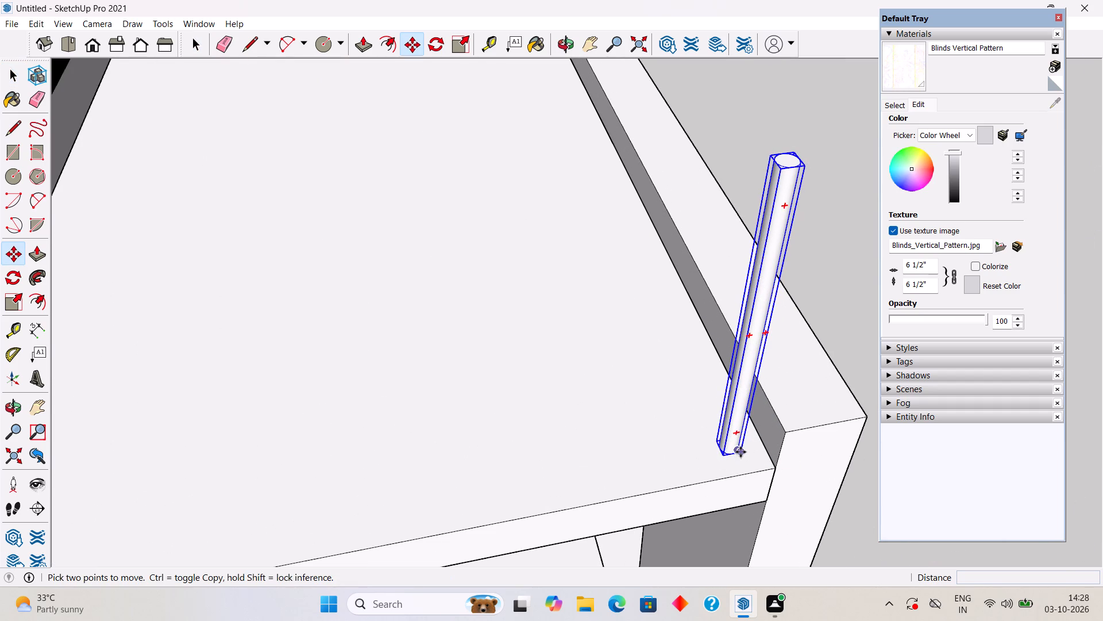
click(741, 452)
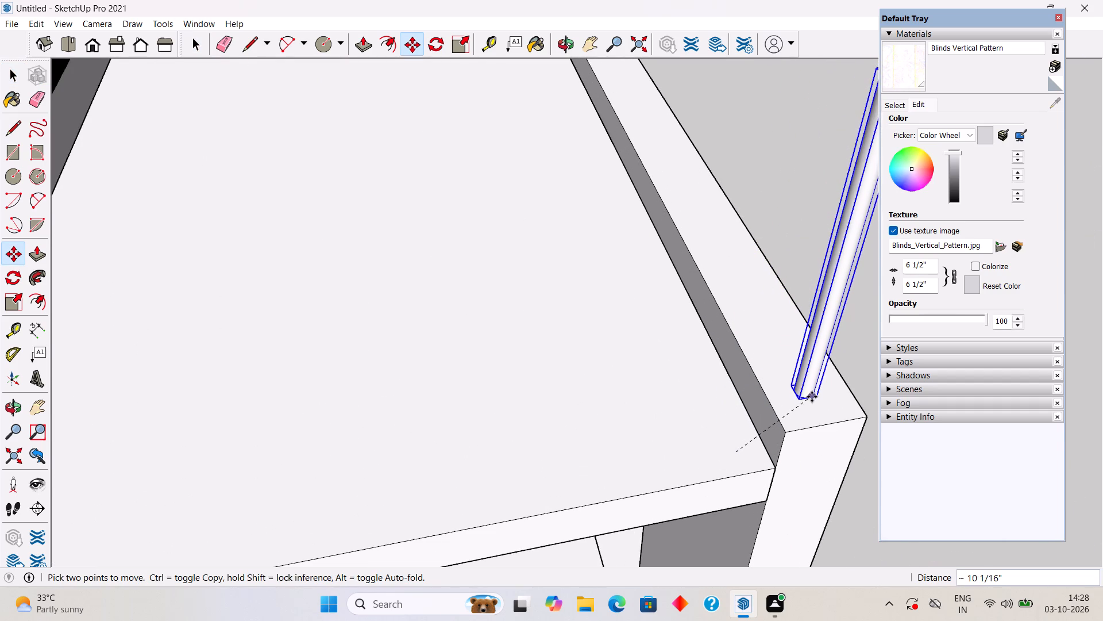
click(784, 436)
Move the post about 8 13/16" further so its base stands fully on the front frame's top face near the corner.
middle_drag(794, 379, 577, 273)
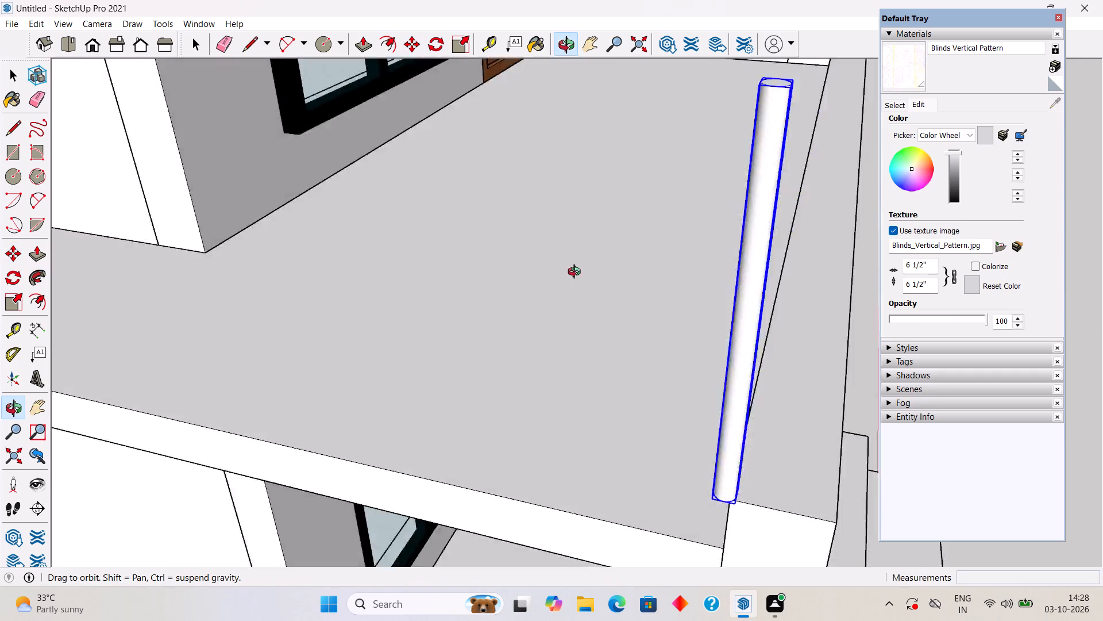
middle_drag(577, 273, 491, 202)
scroll(661, 437, up, 1)
click(666, 471)
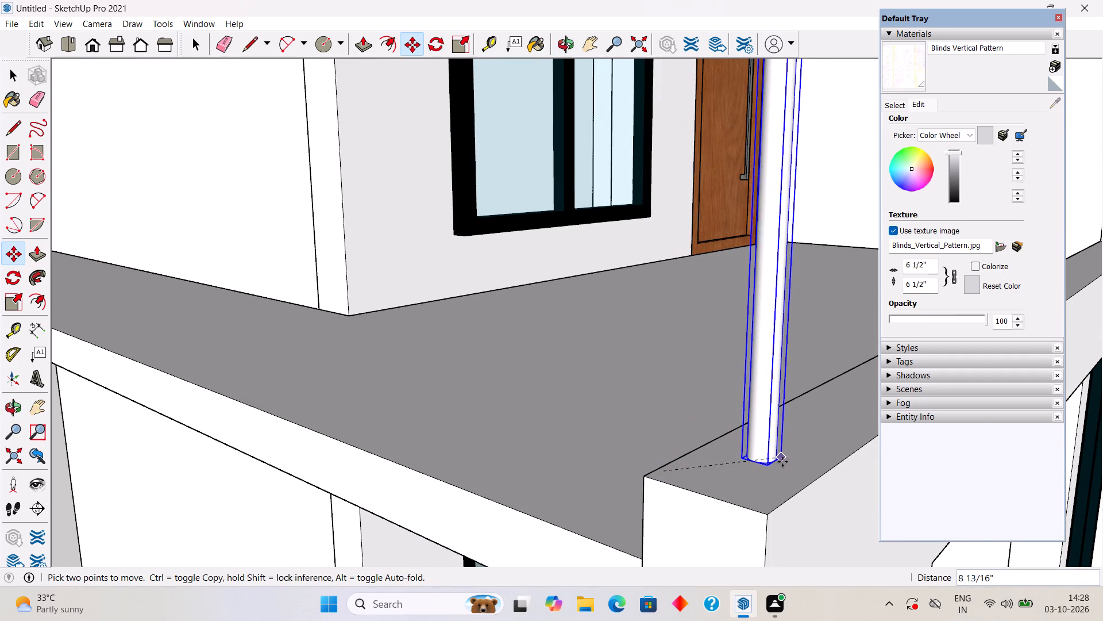
click(782, 462)
Inspect the post's placement on the front frame up close, and deselect it to review the balcony front.
middle_drag(794, 474, 656, 381)
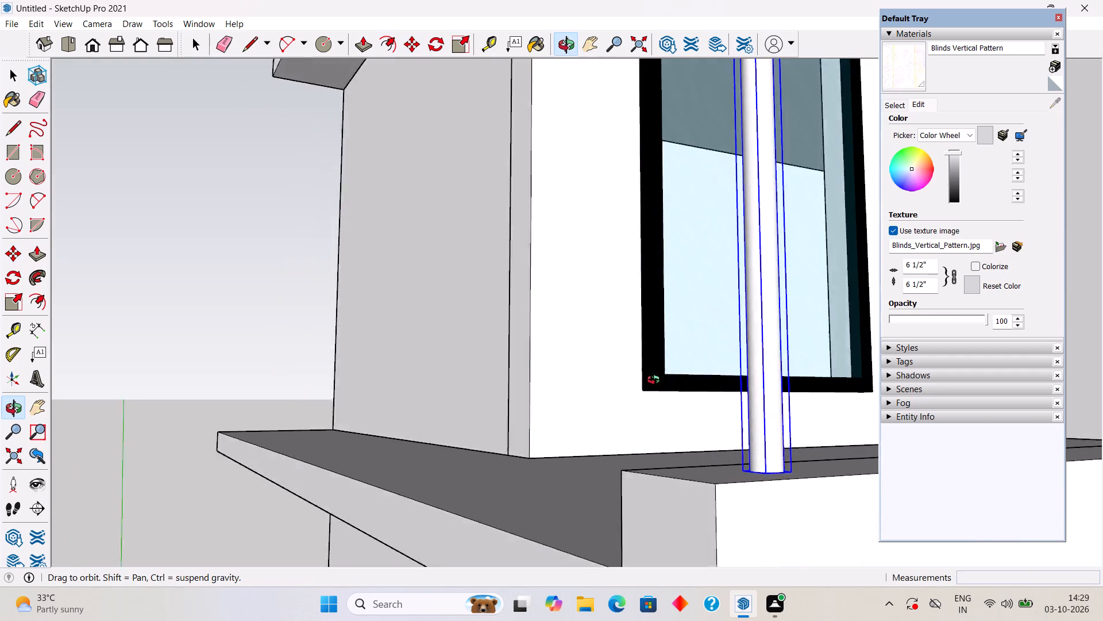
middle_drag(656, 381, 603, 424)
scroll(605, 421, down, 7)
middle_drag(664, 376, 511, 401)
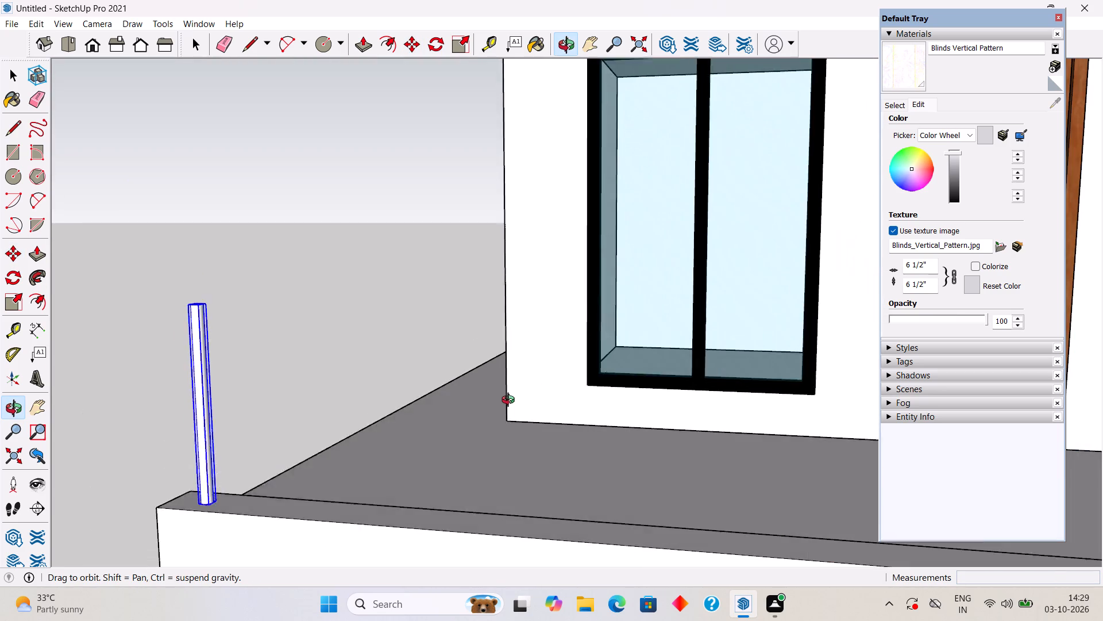
middle_drag(511, 401, 512, 411)
key(space)
click(344, 370)
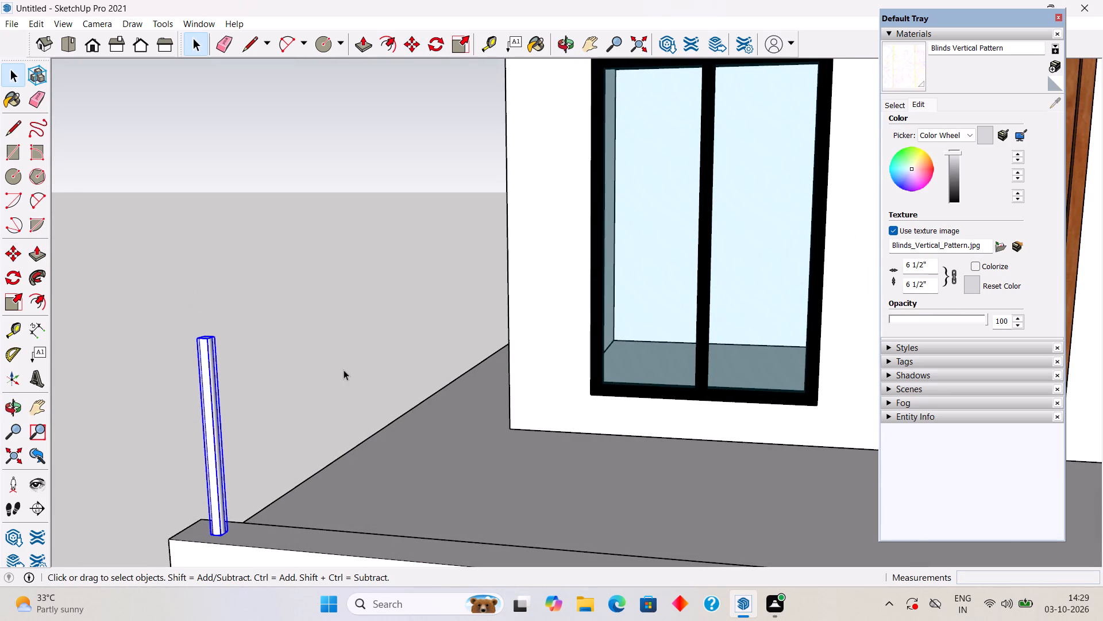
scroll(324, 539, down, 3)
scroll(302, 464, down, 8)
middle_drag(357, 544, 451, 458)
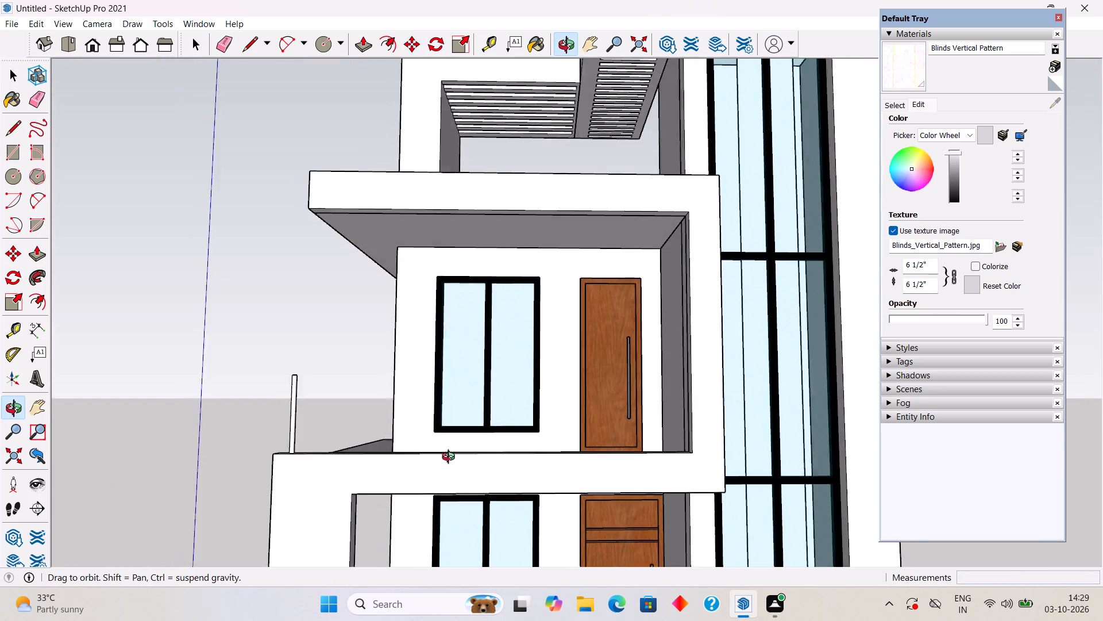
Examine the first-floor balcony, its front frame and the doorway side from the front and from above.
middle_drag(451, 458, 418, 527)
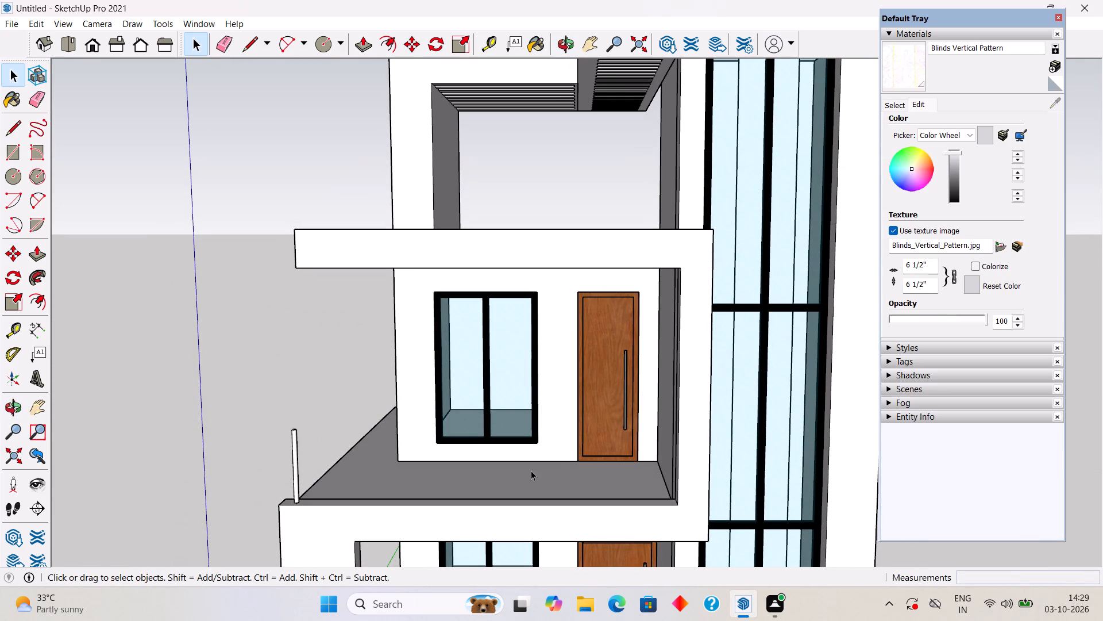
middle_drag(576, 223, 569, 340)
scroll(570, 344, down, 1)
scroll(605, 432, up, 5)
scroll(610, 481, up, 1)
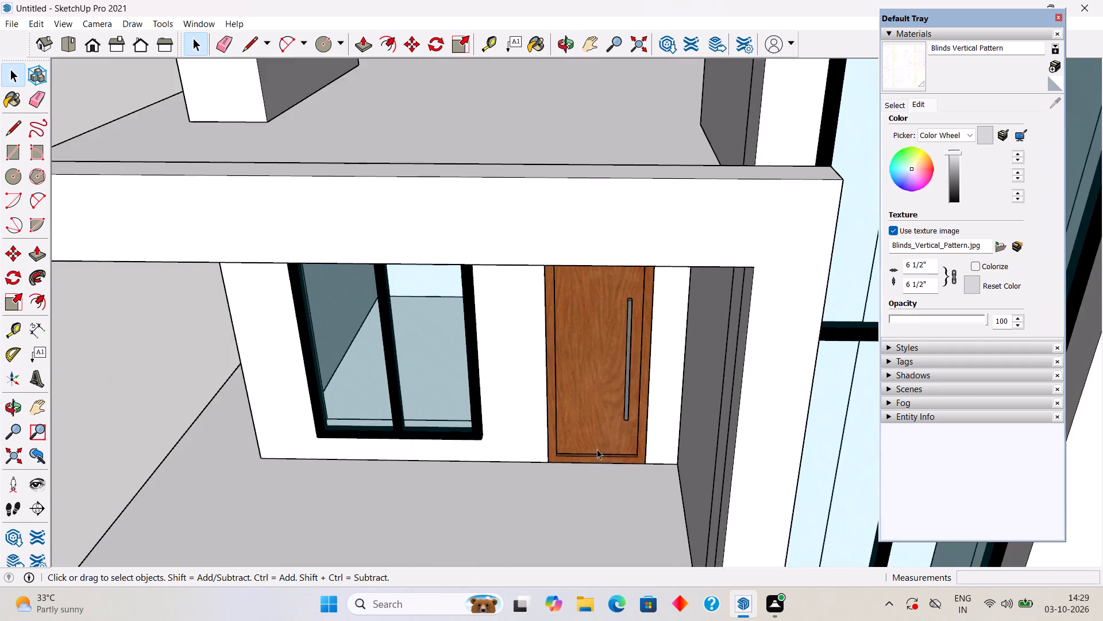
middle_drag(565, 260, 546, 134)
scroll(546, 133, down, 6)
scroll(551, 224, down, 1)
middle_drag(551, 241, 551, 361)
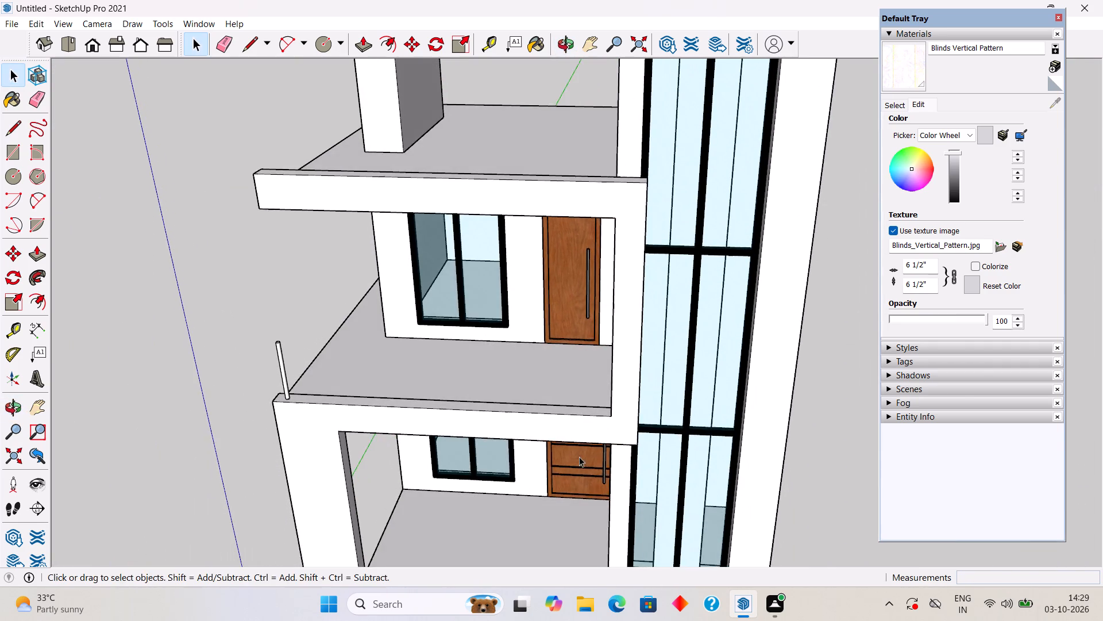
scroll(579, 457, up, 5)
middle_drag(574, 316, 580, 399)
scroll(582, 403, down, 1)
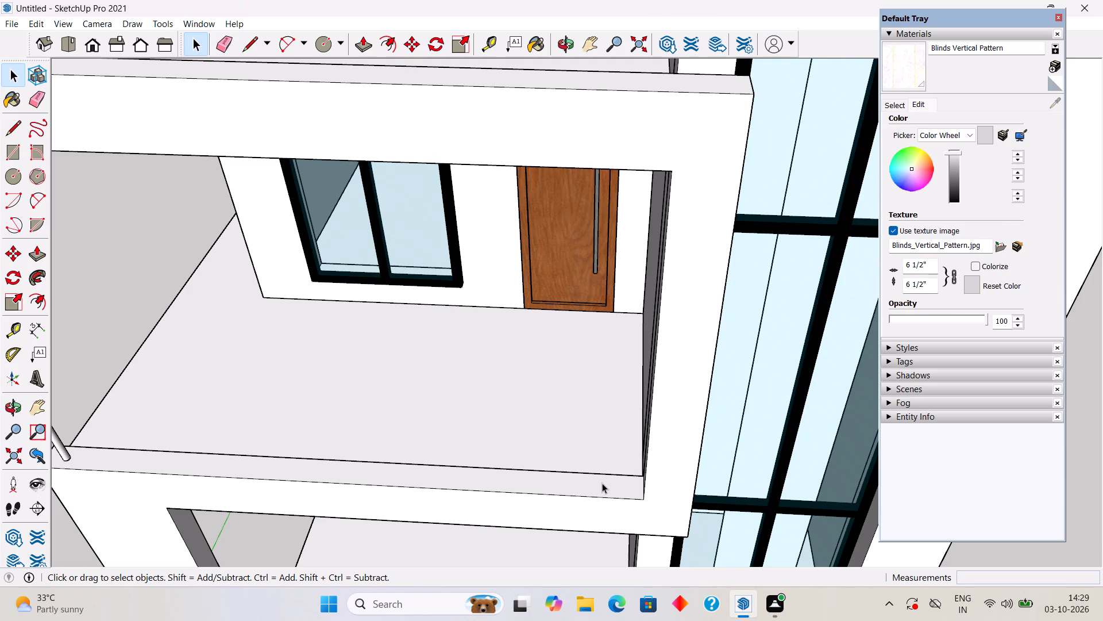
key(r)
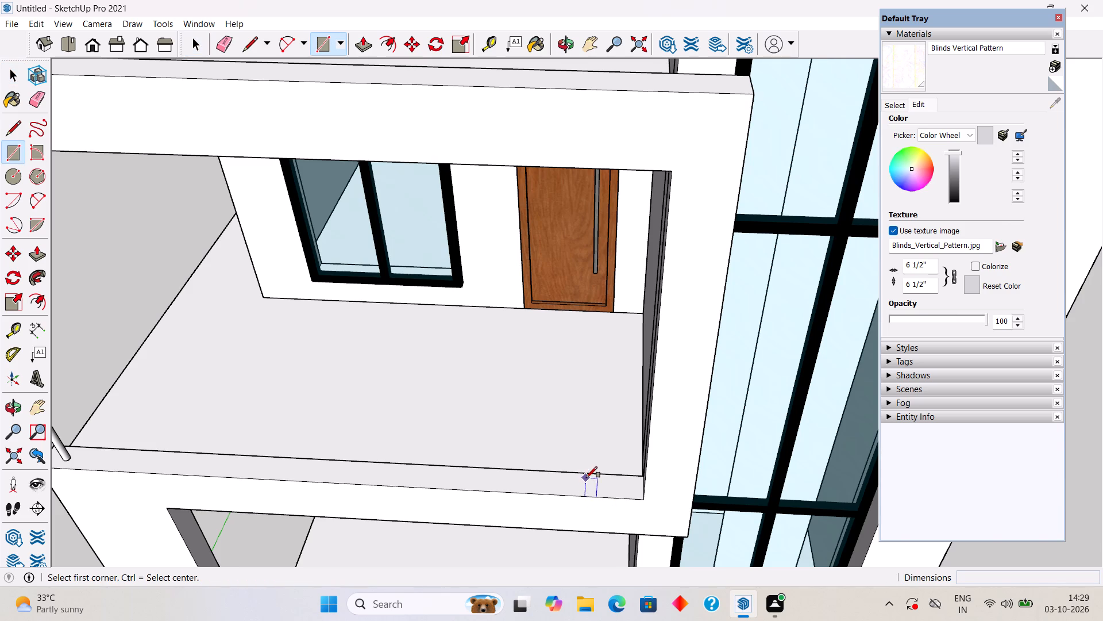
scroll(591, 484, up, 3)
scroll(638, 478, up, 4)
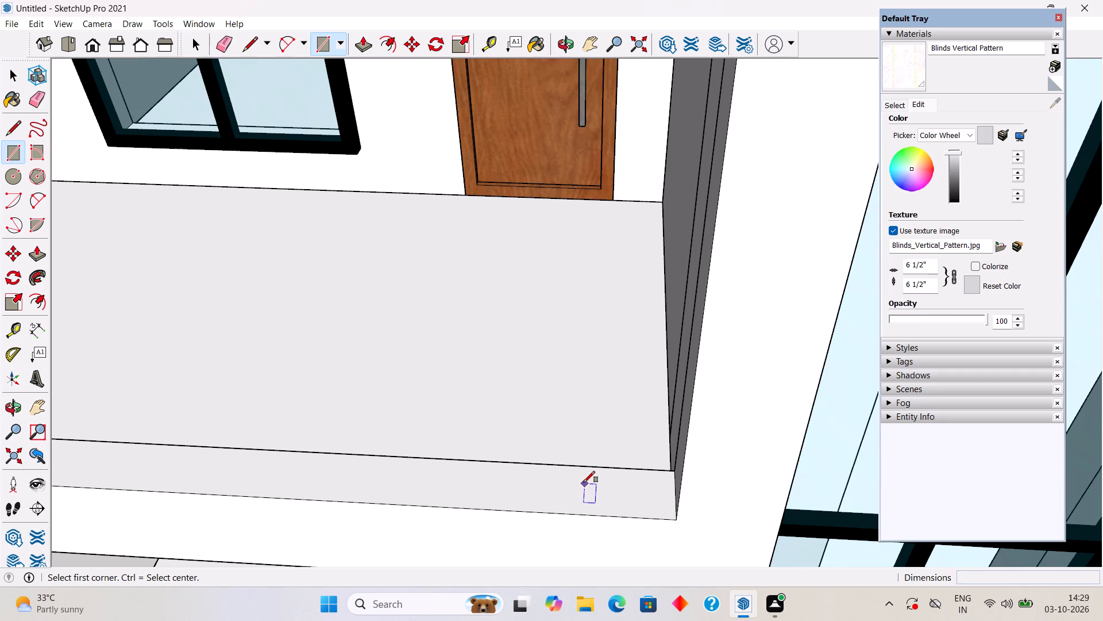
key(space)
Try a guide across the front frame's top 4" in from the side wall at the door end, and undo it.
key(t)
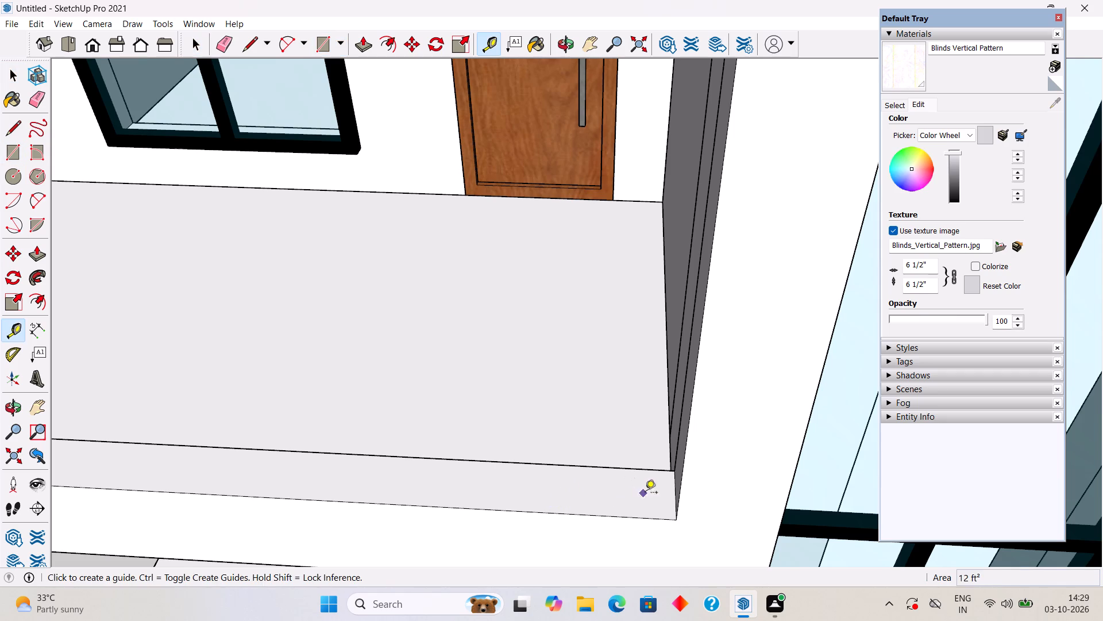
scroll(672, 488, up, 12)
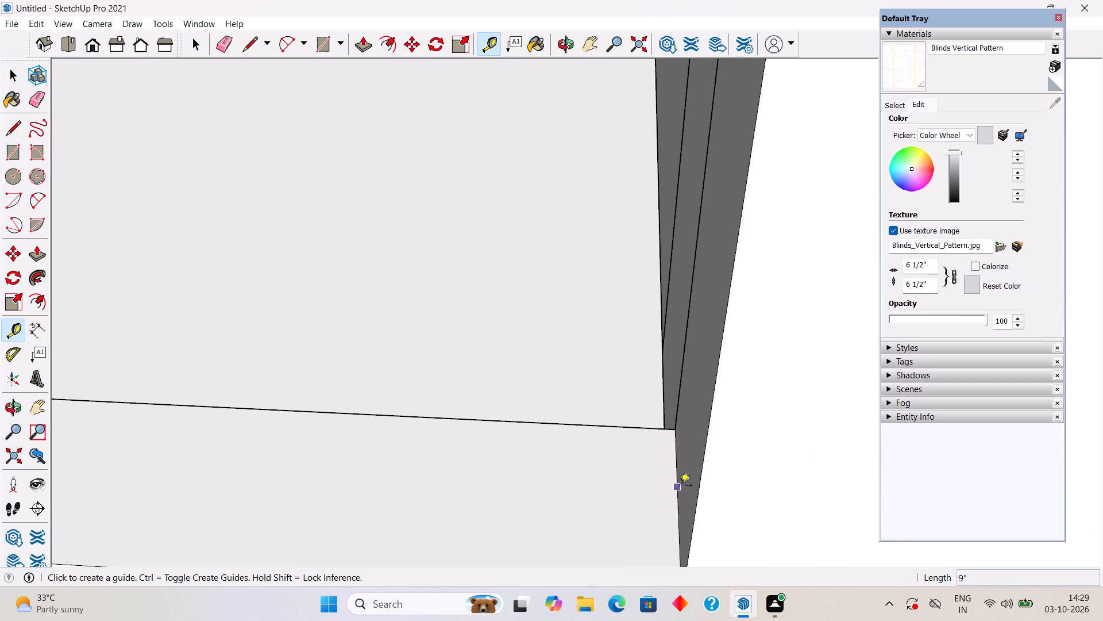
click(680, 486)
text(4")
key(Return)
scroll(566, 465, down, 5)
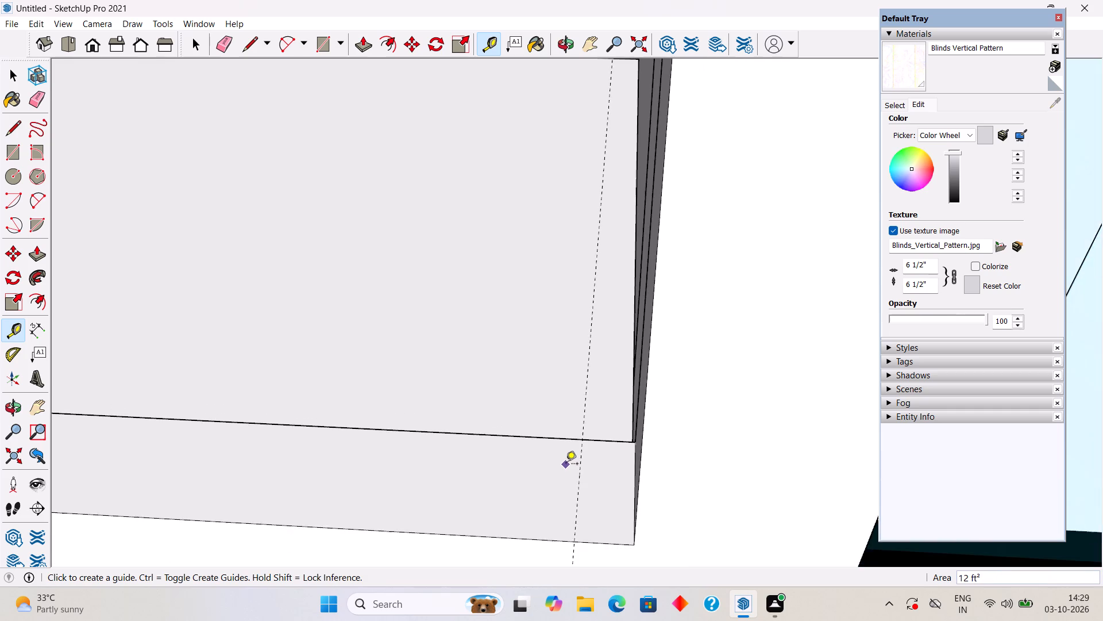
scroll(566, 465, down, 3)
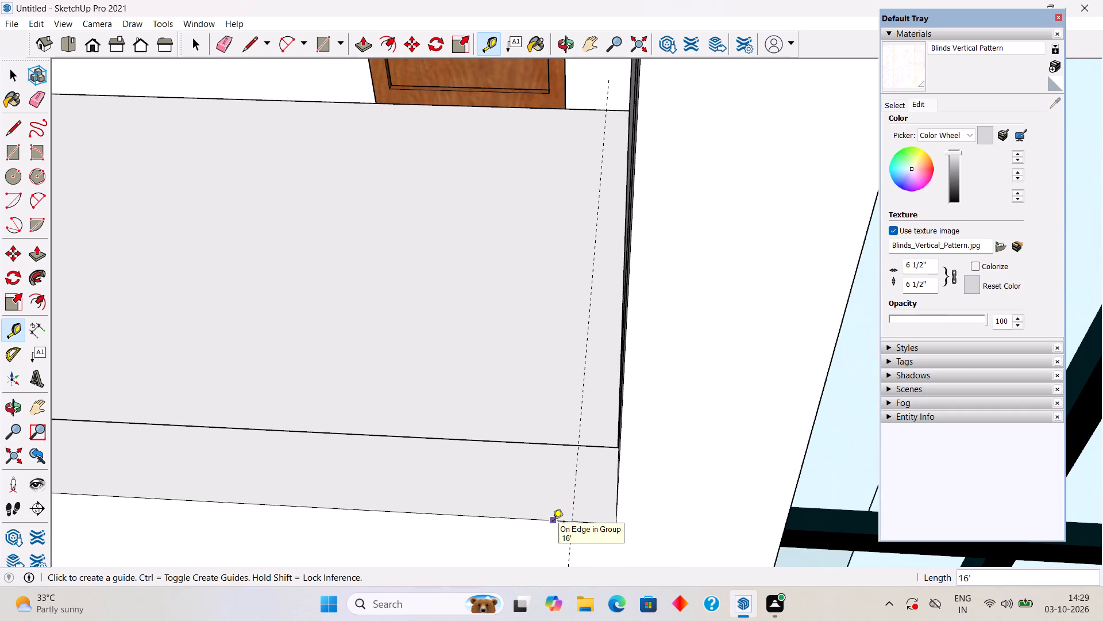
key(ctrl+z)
Place a guide across the balcony front frame's top, 8" in from the side wall near the door.
middle_drag(600, 487, 678, 487)
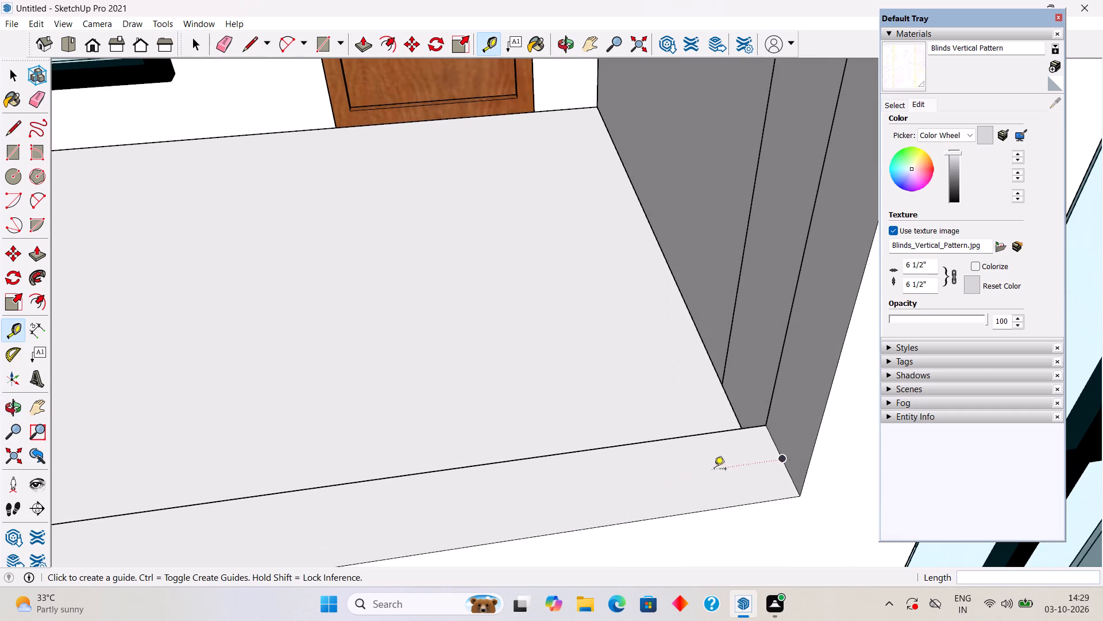
click(777, 439)
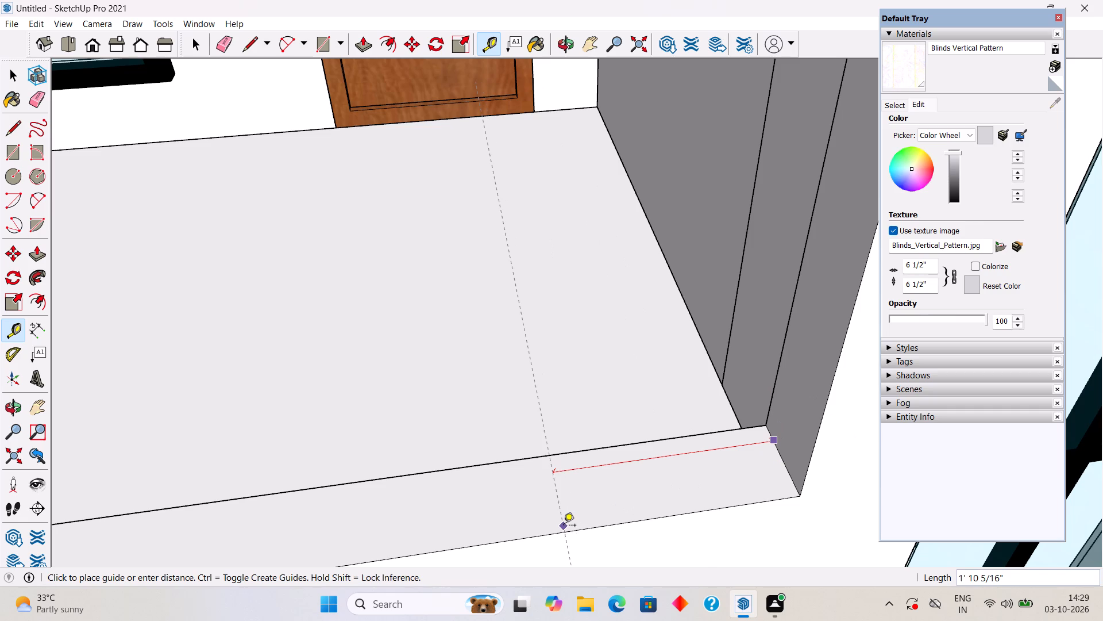
text(8")
key(Return)
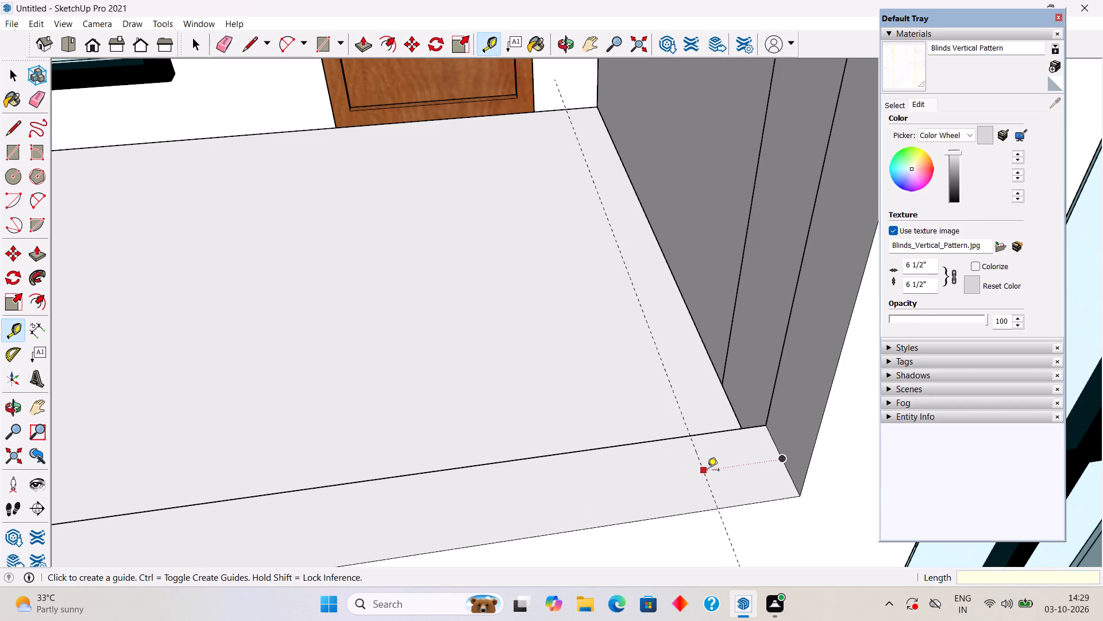
Place a lengthwise guide along the centre of the front frame's top, plus parallel guides 3" to each side of it.
click(675, 518)
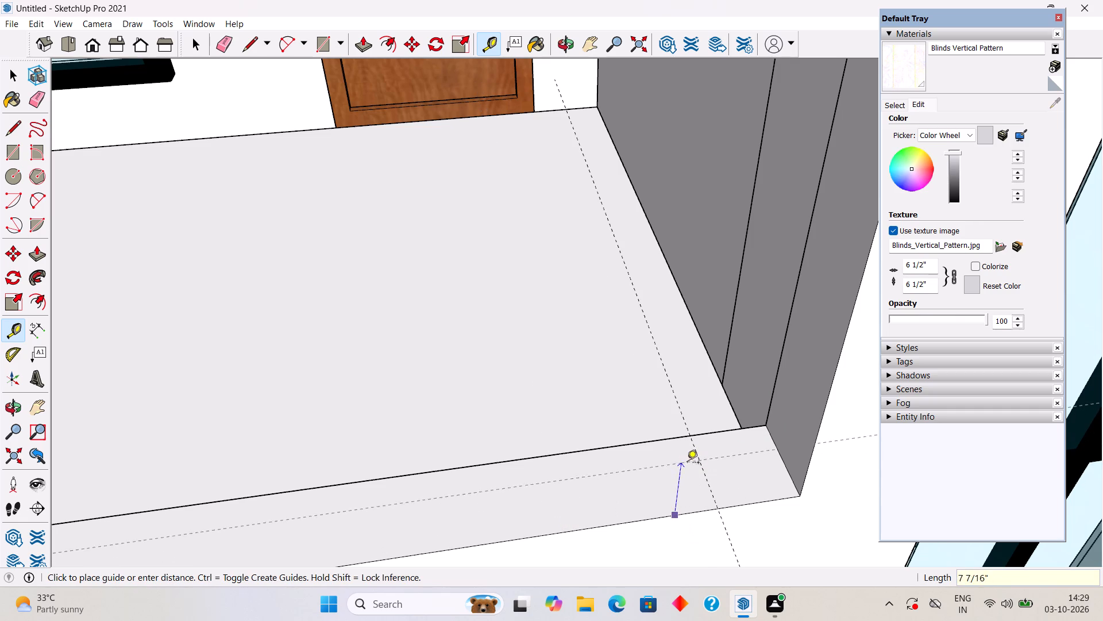
click(698, 467)
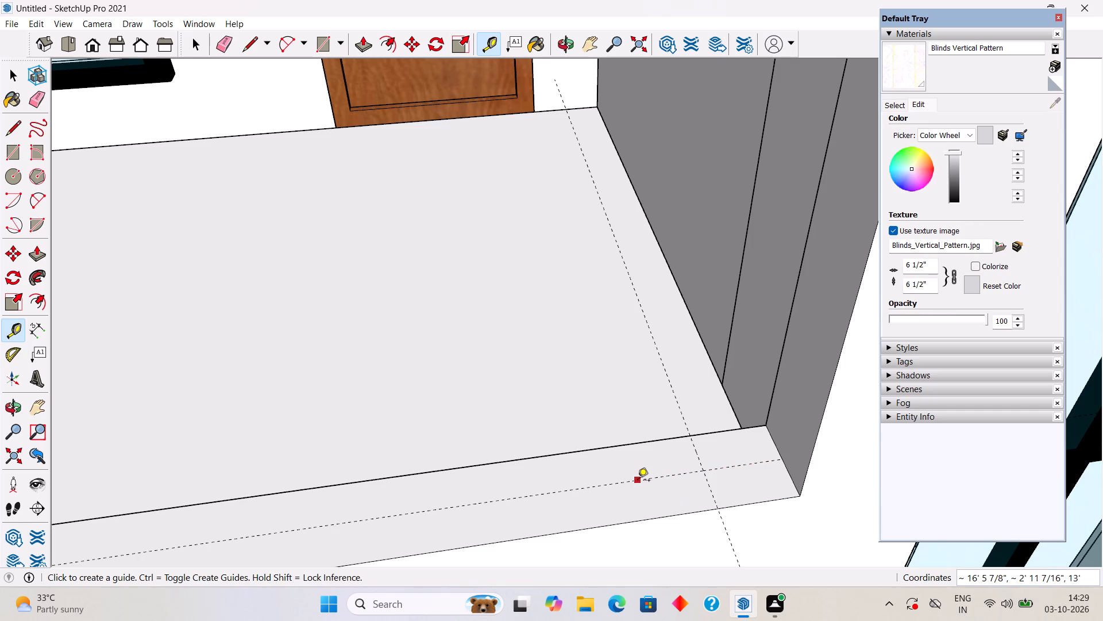
click(638, 481)
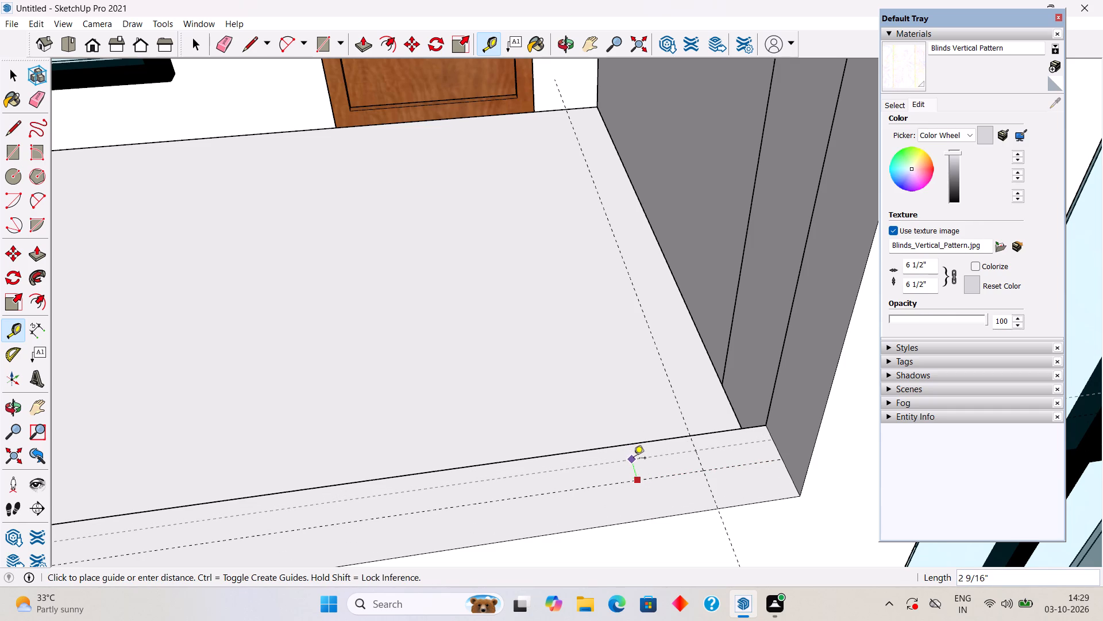
key(3)
key(shift+quotedbl)
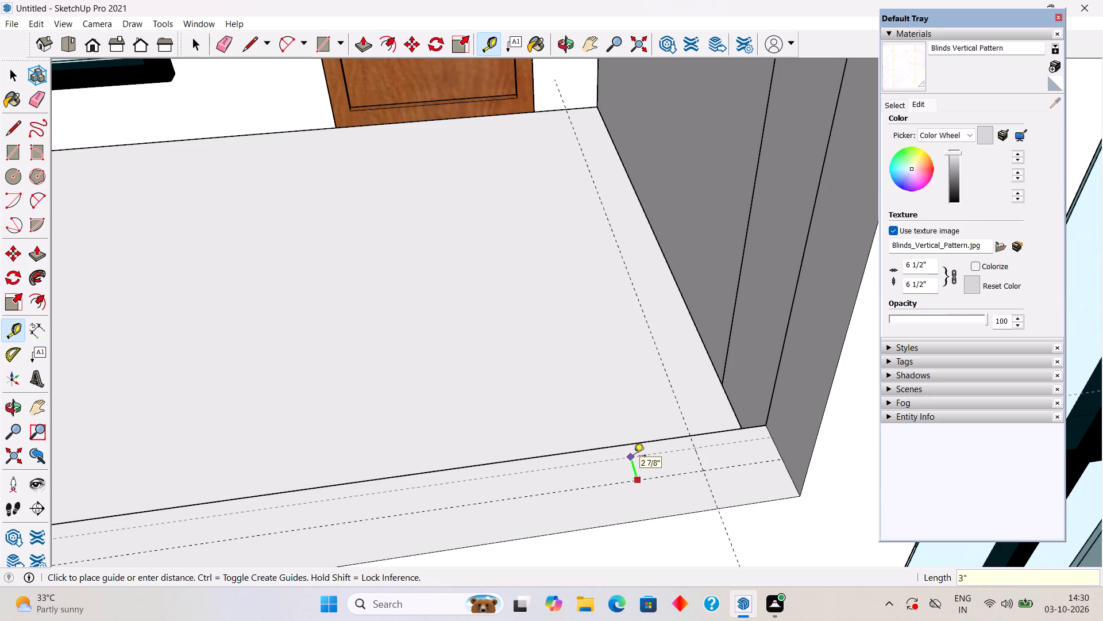
key(Return)
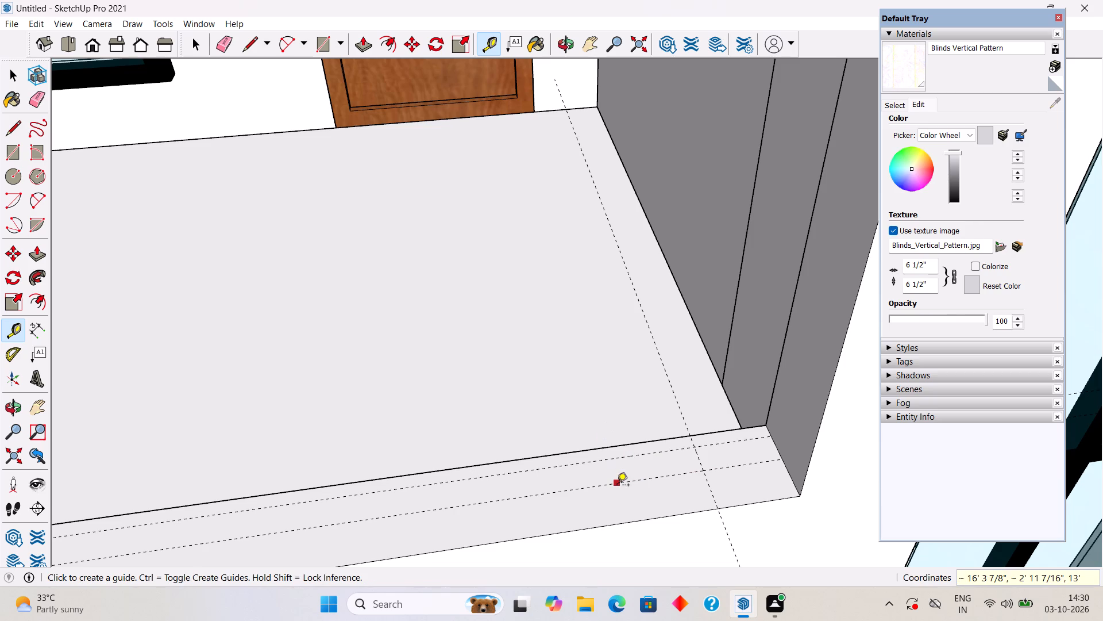
click(617, 486)
key(3)
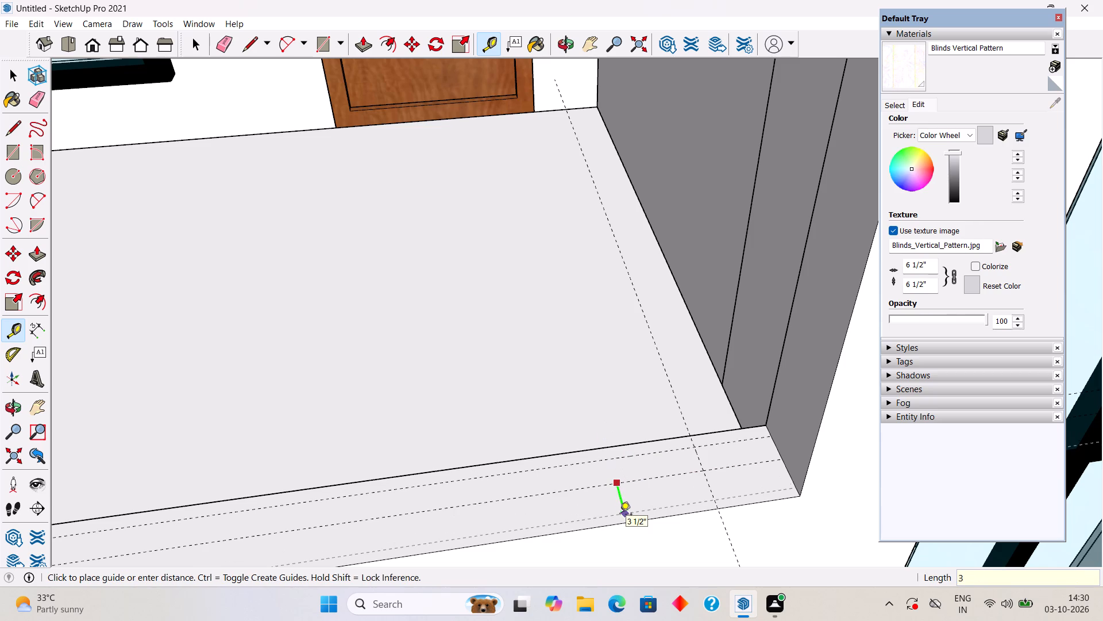
key(shift+Return)
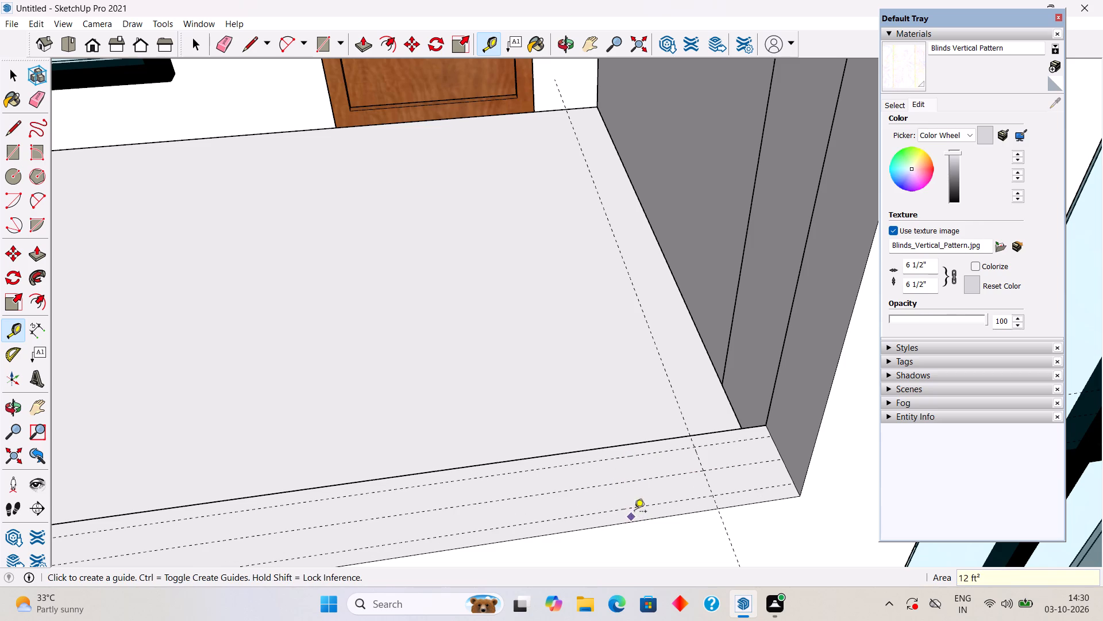
key(space)
Add three more cross guides on the frame's top, spaced successively 6", 8" and 6" from the first one, away from the side wall.
key(t)
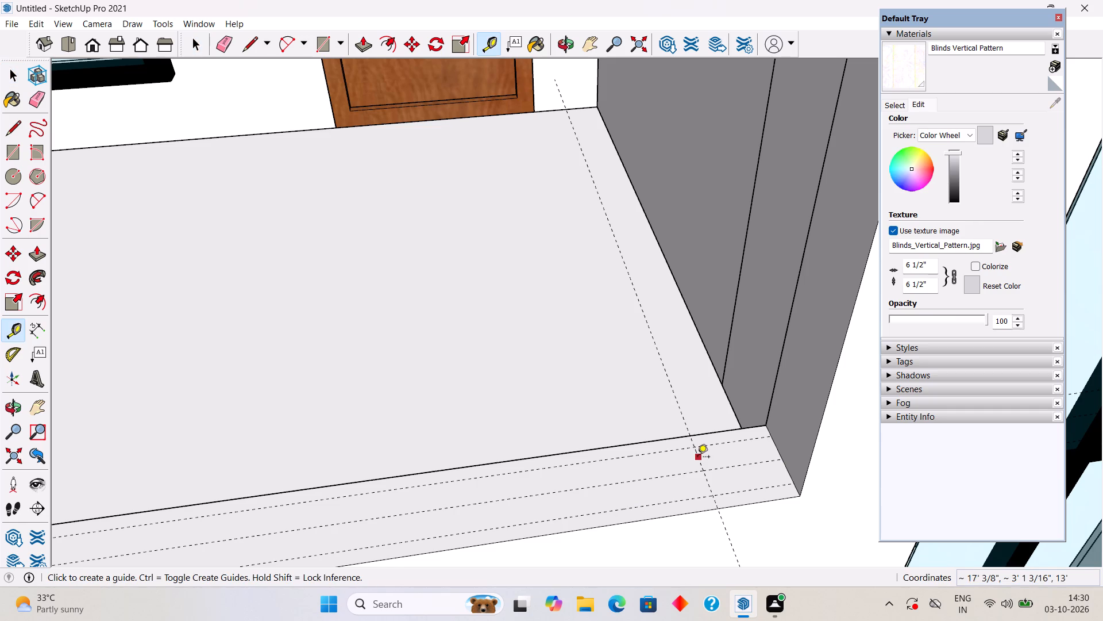
click(698, 458)
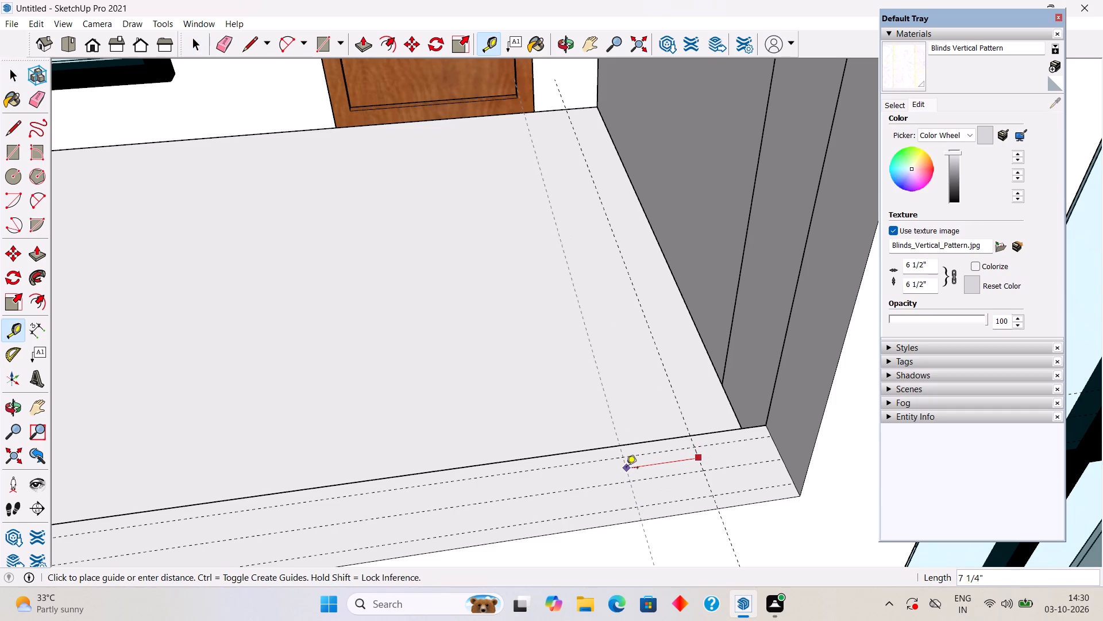
text(6")
key(Return)
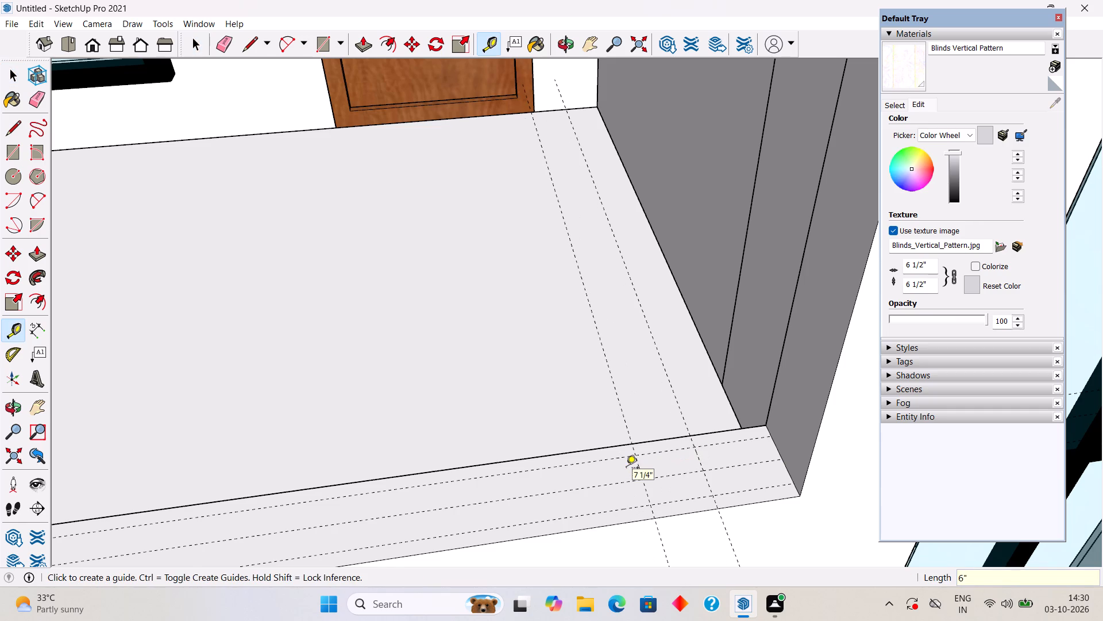
click(641, 469)
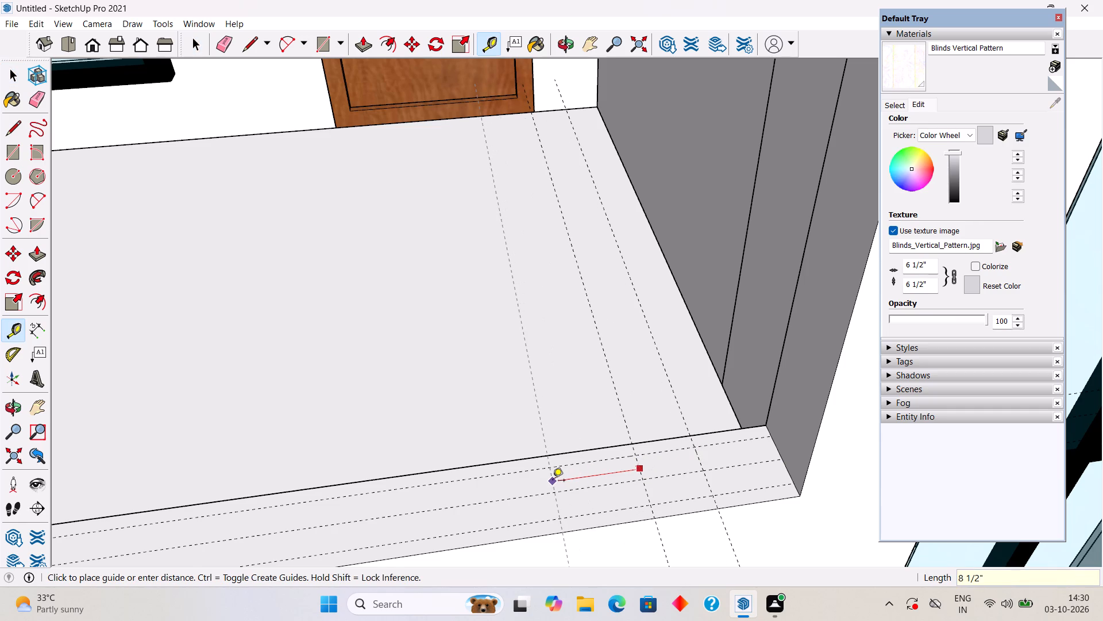
text(8")
key(Return)
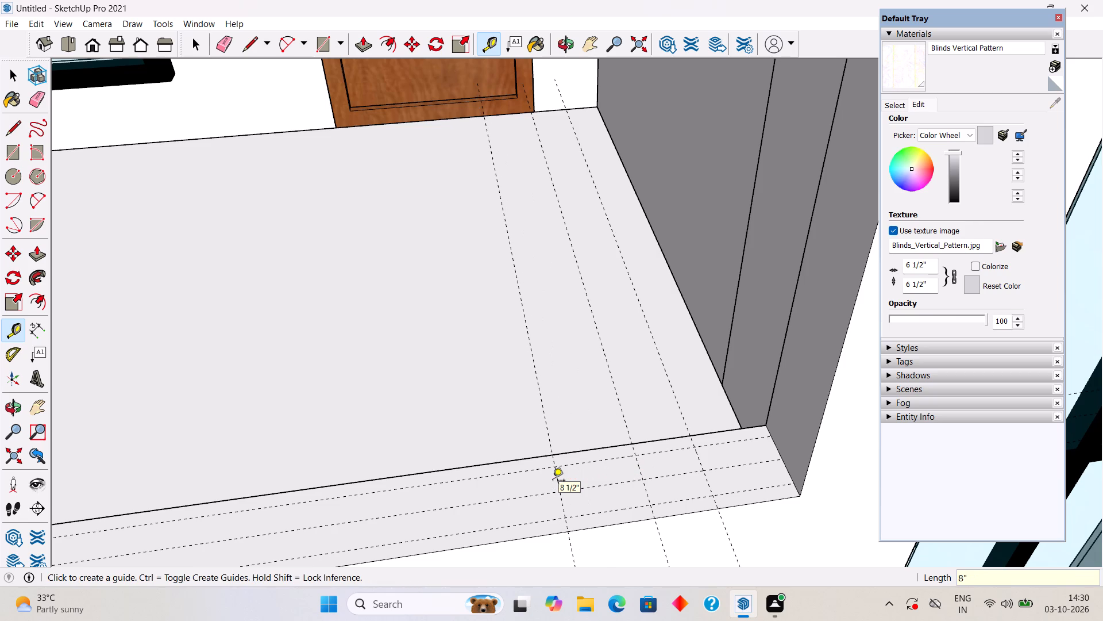
click(557, 478)
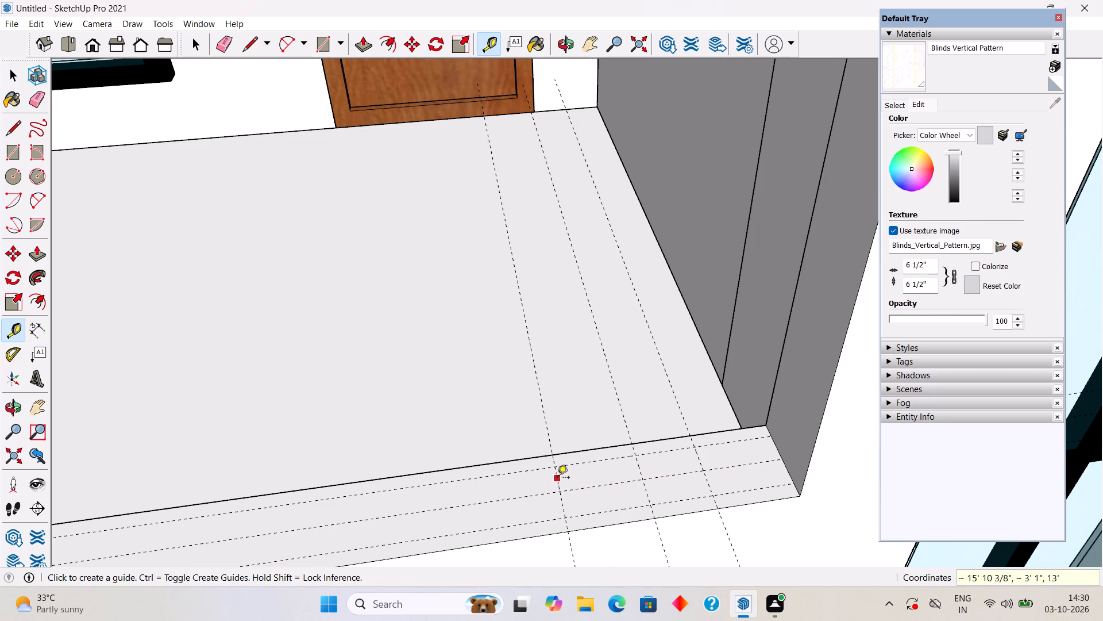
text(6")
key(Return)
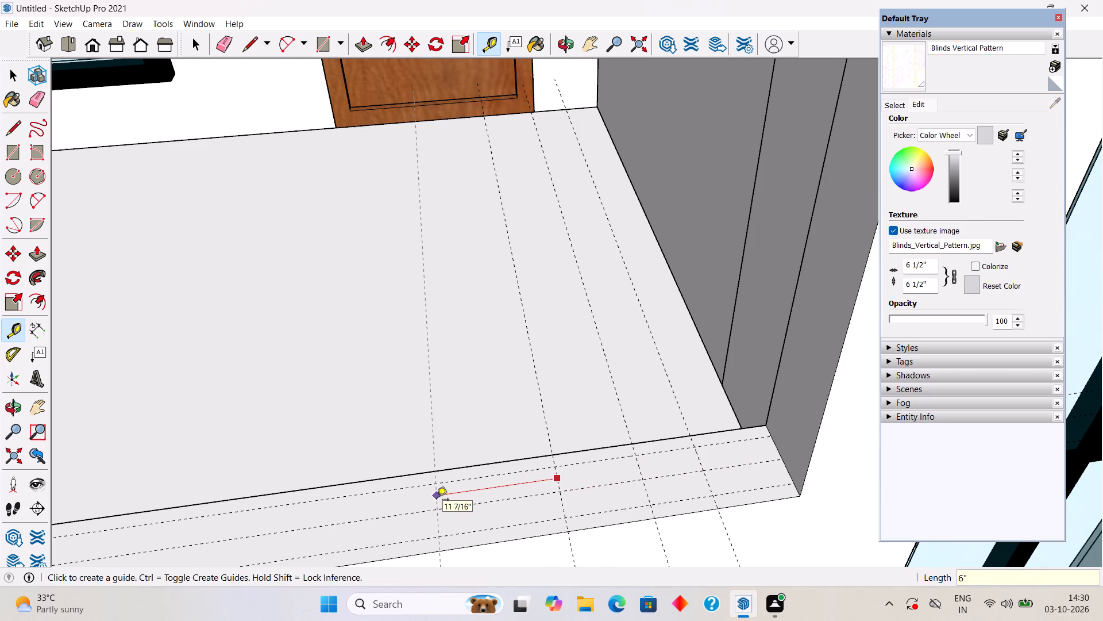
Continue the cross guides along the frame's top away from the side wall, with successive spacings of 8", 6" and 8".
click(495, 487)
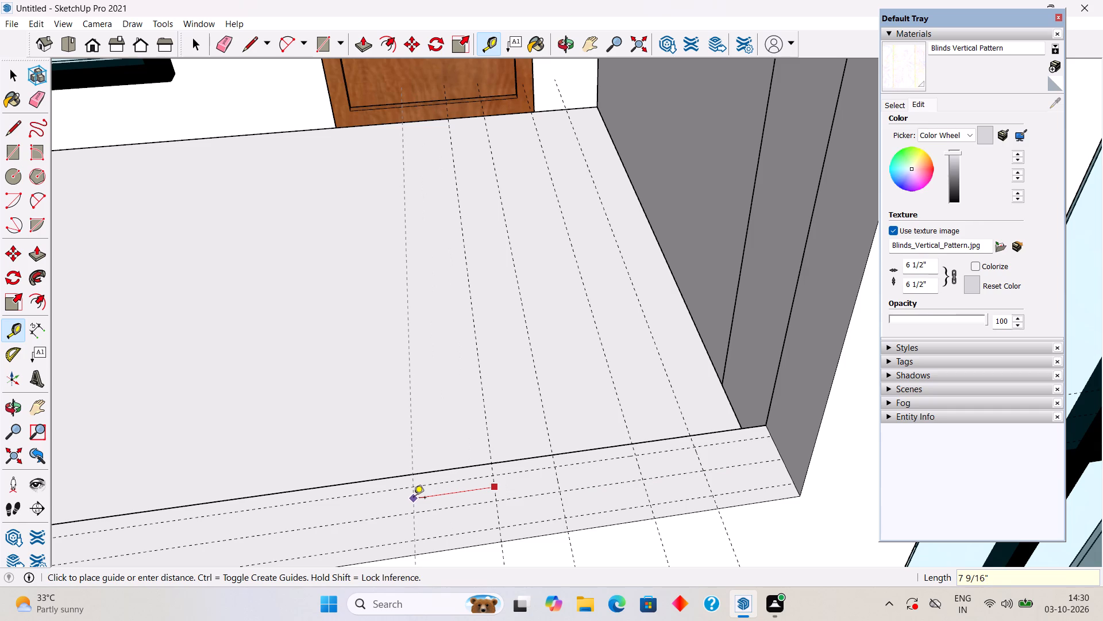
text(8")
key(Return)
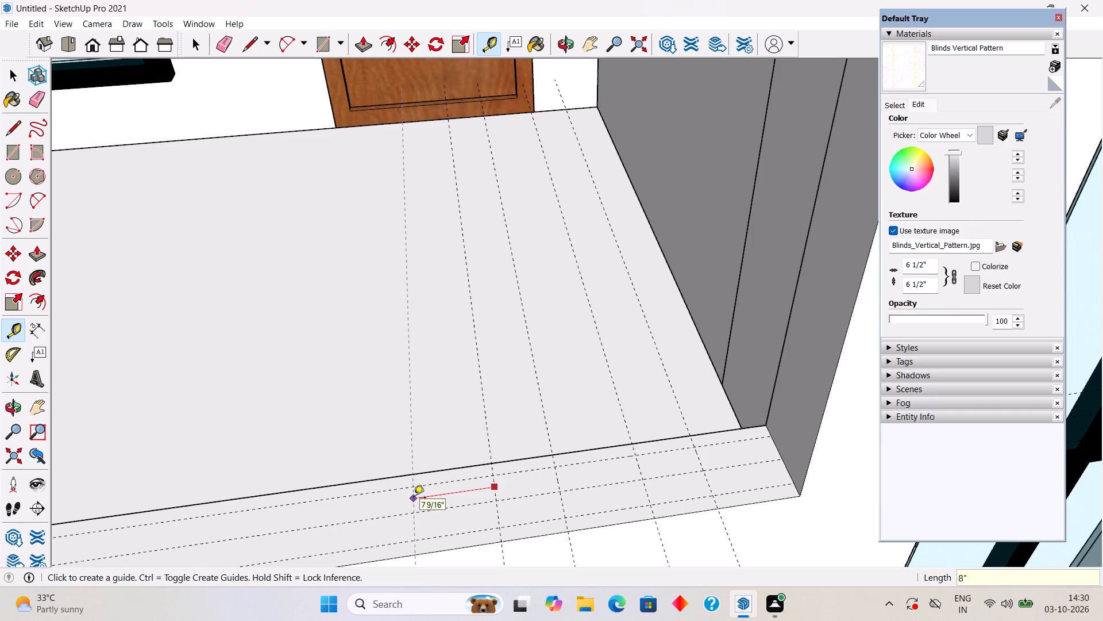
click(406, 500)
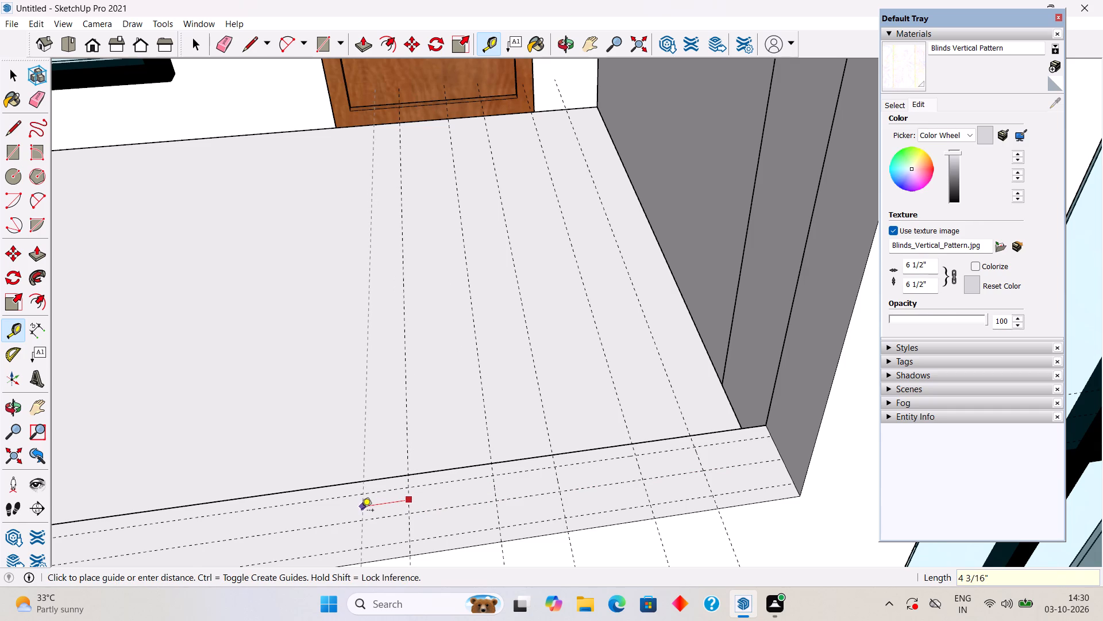
text(6")
key(Return)
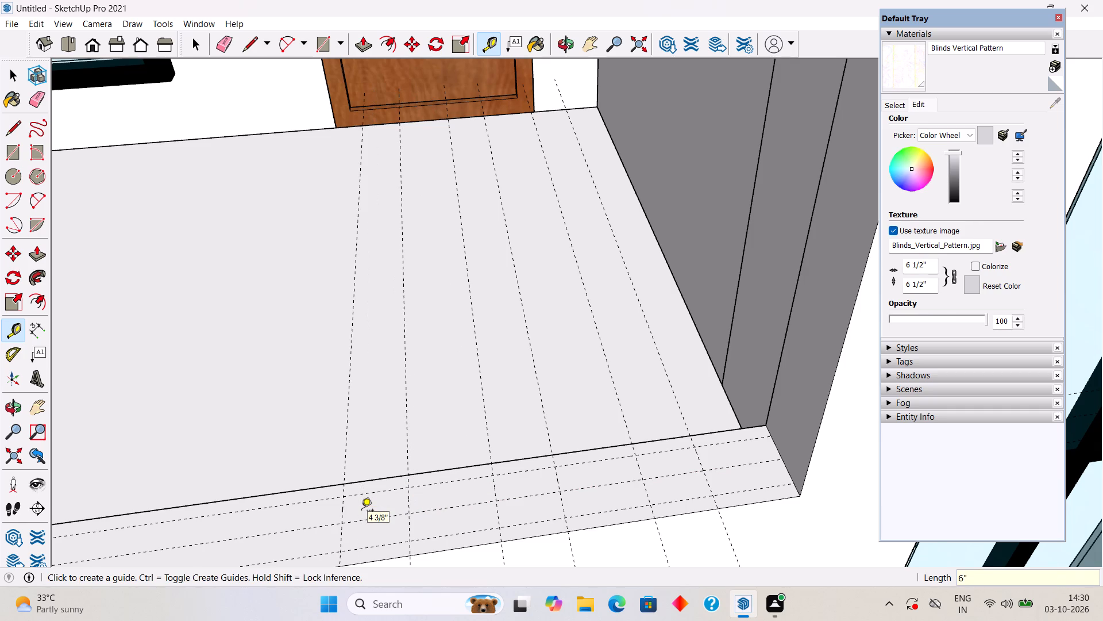
scroll(470, 455, down, 9)
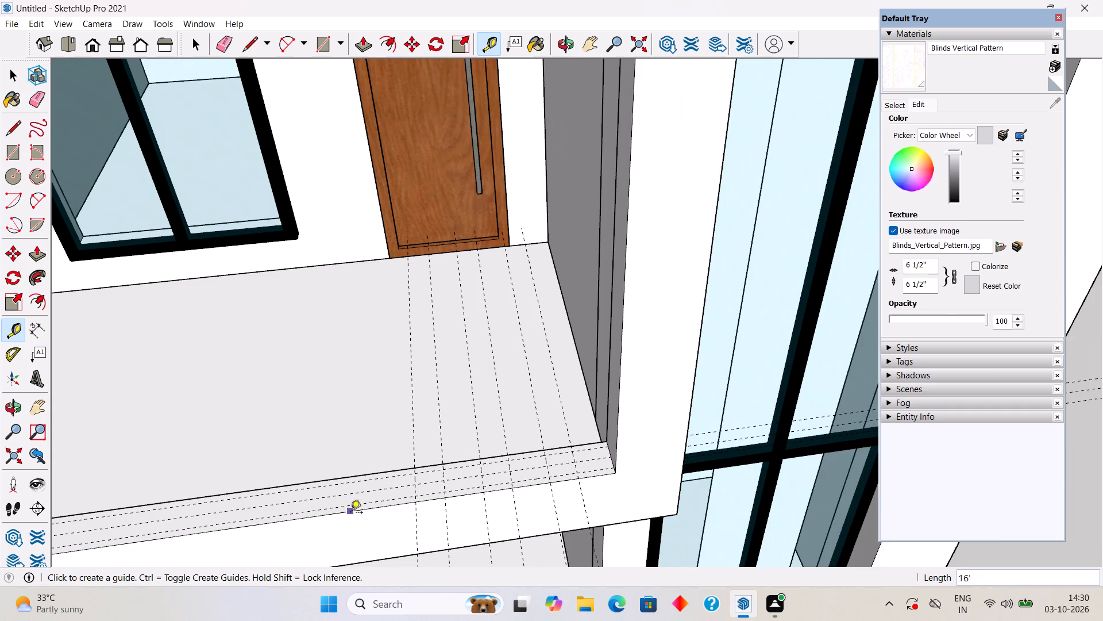
scroll(354, 511, up, 2)
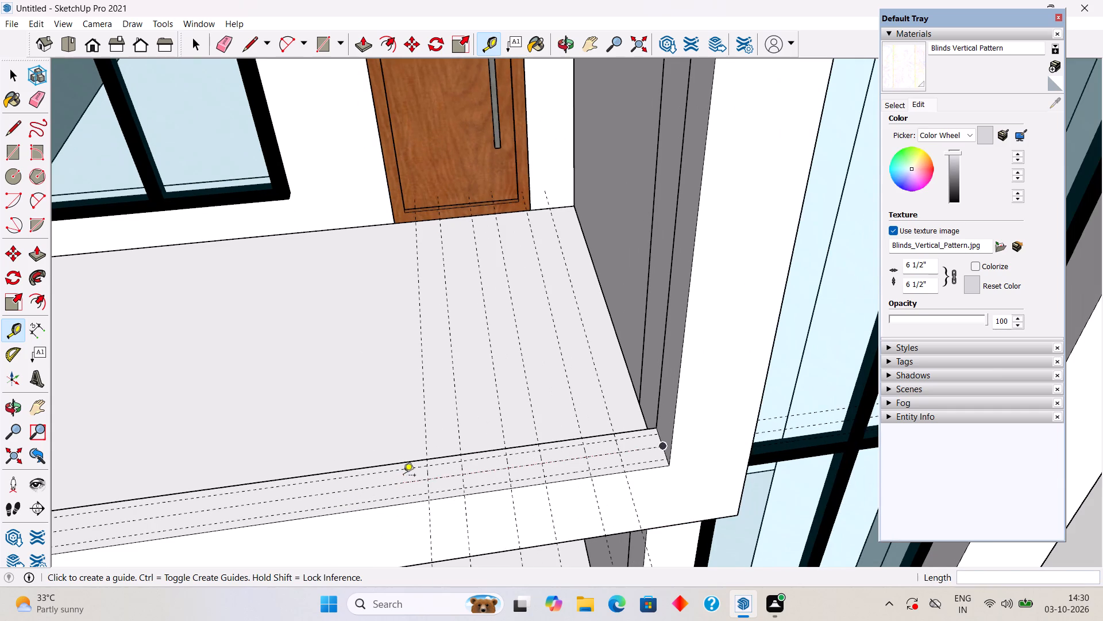
scroll(427, 474, up, 6)
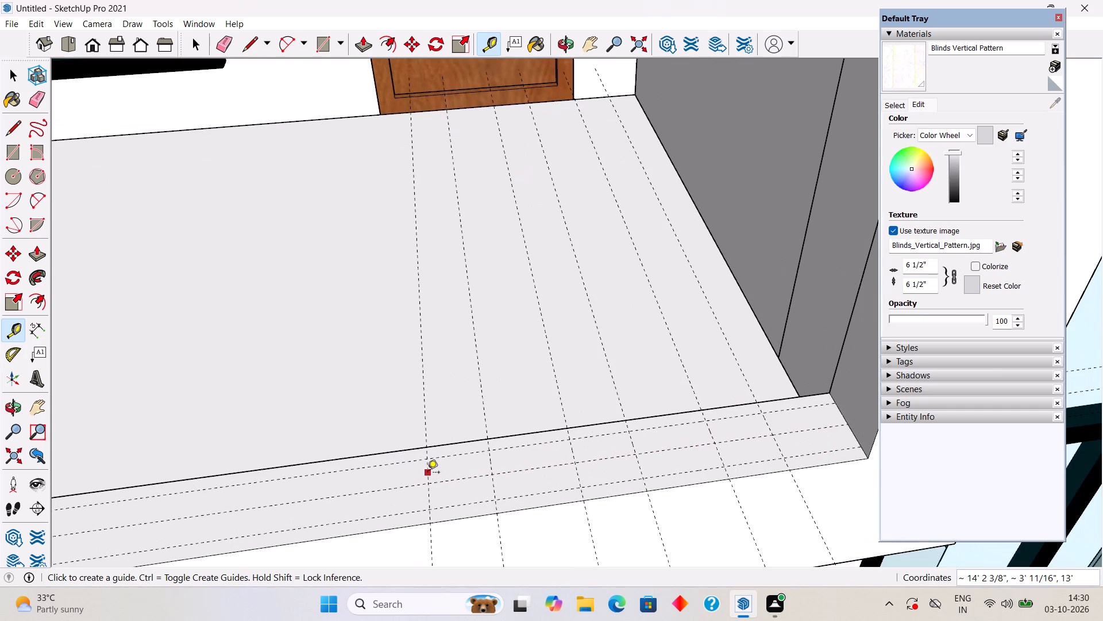
click(427, 473)
text(8")
key(Return)
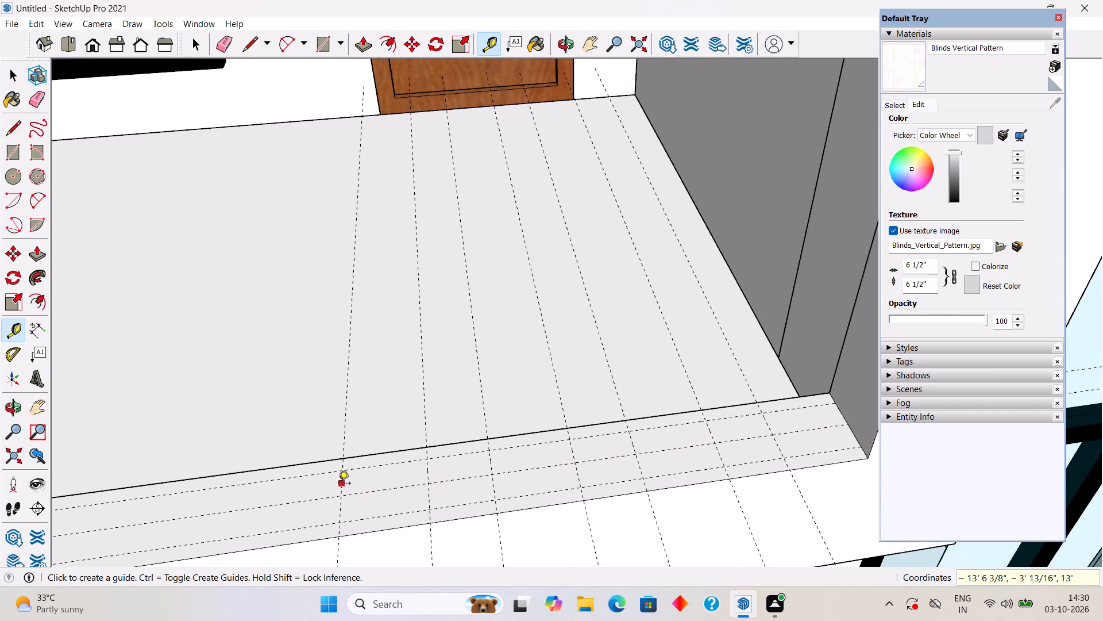
Add one more cross guide on the balcony front frame's top, 6" beyond the last one, away from the side wall.
click(340, 484)
text(6")
key(shift+Return)
key(space)
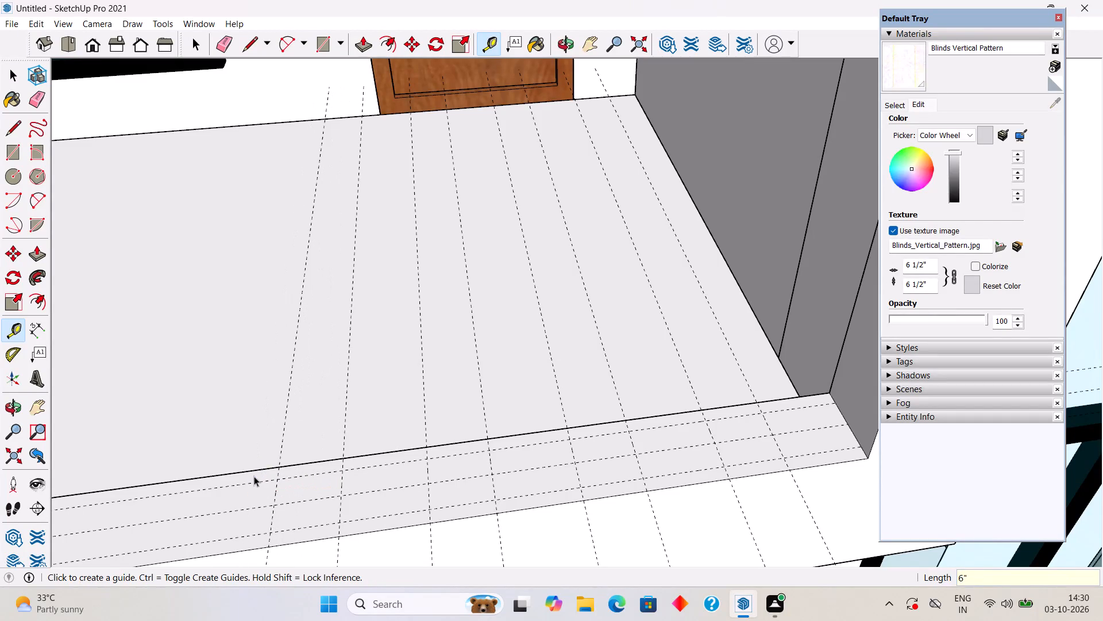
Draw four 6" x 6" squares on the frame's top within the guide grid, one between each 6"-spaced pair of cross guides.
text(r)
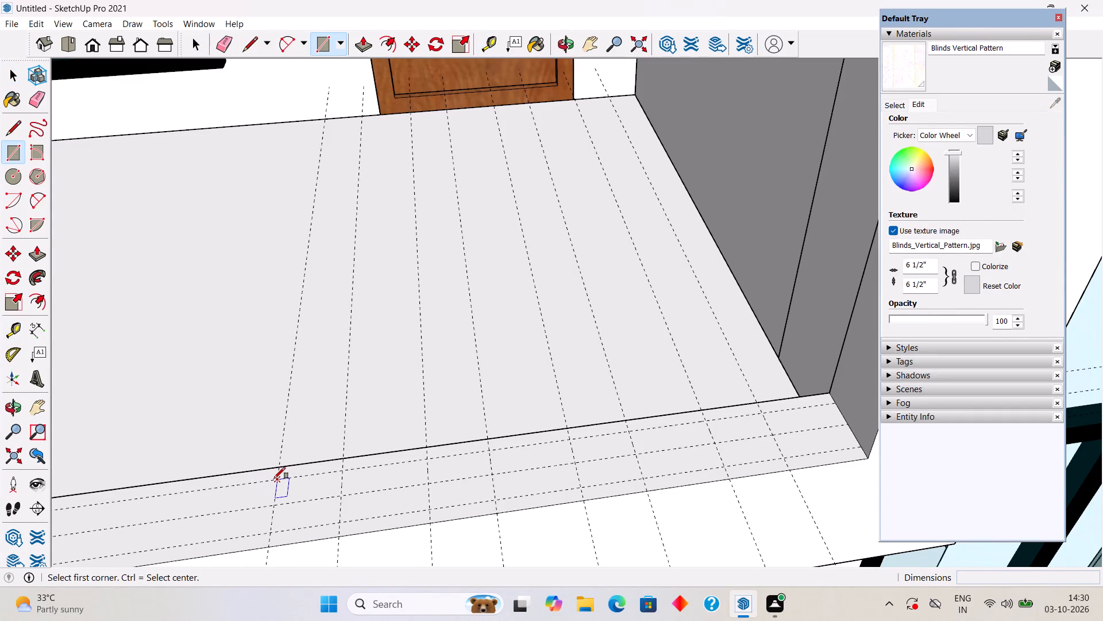
click(274, 478)
click(342, 522)
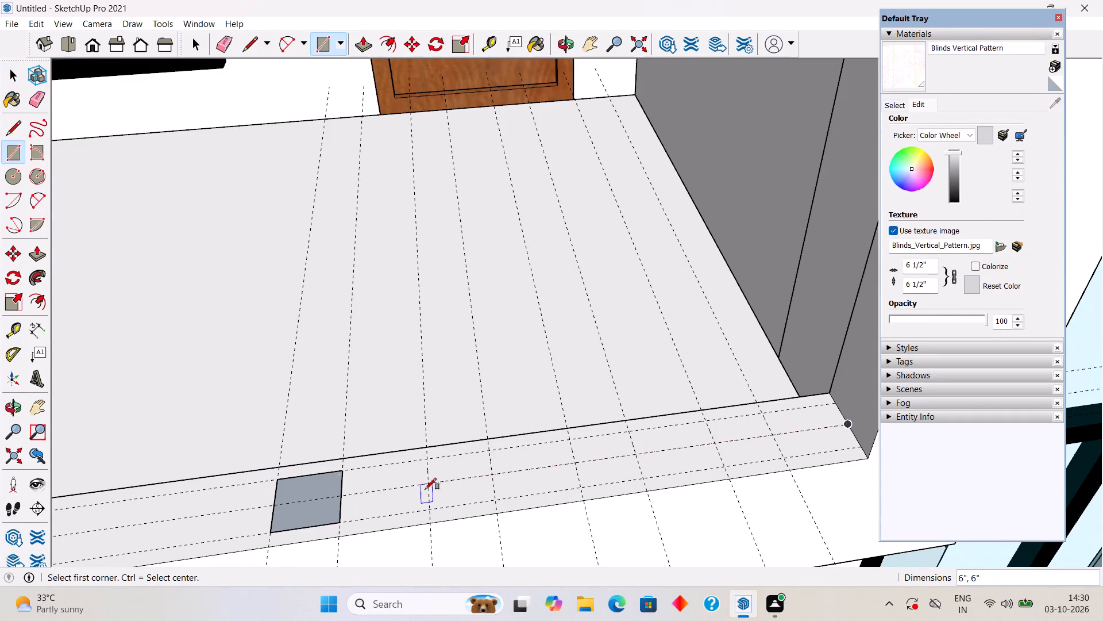
click(429, 461)
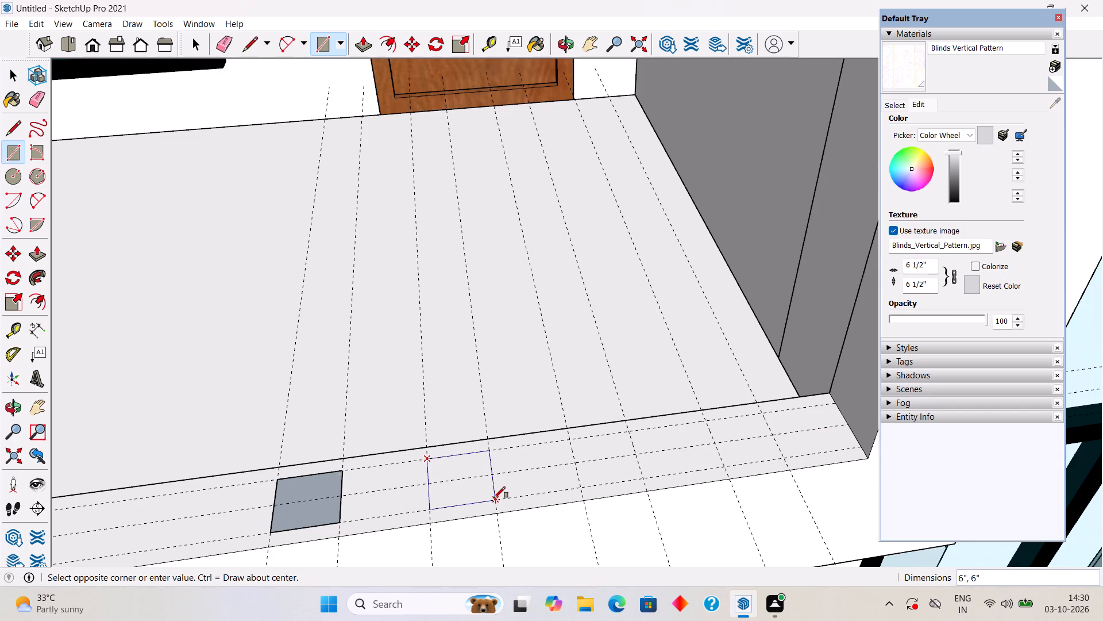
click(494, 498)
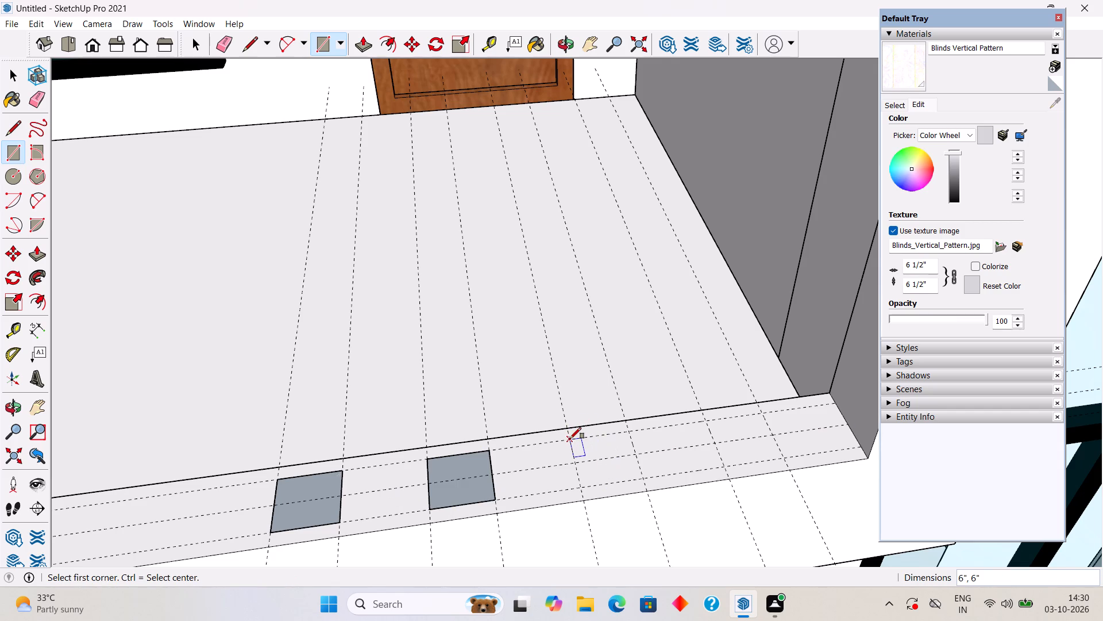
click(570, 439)
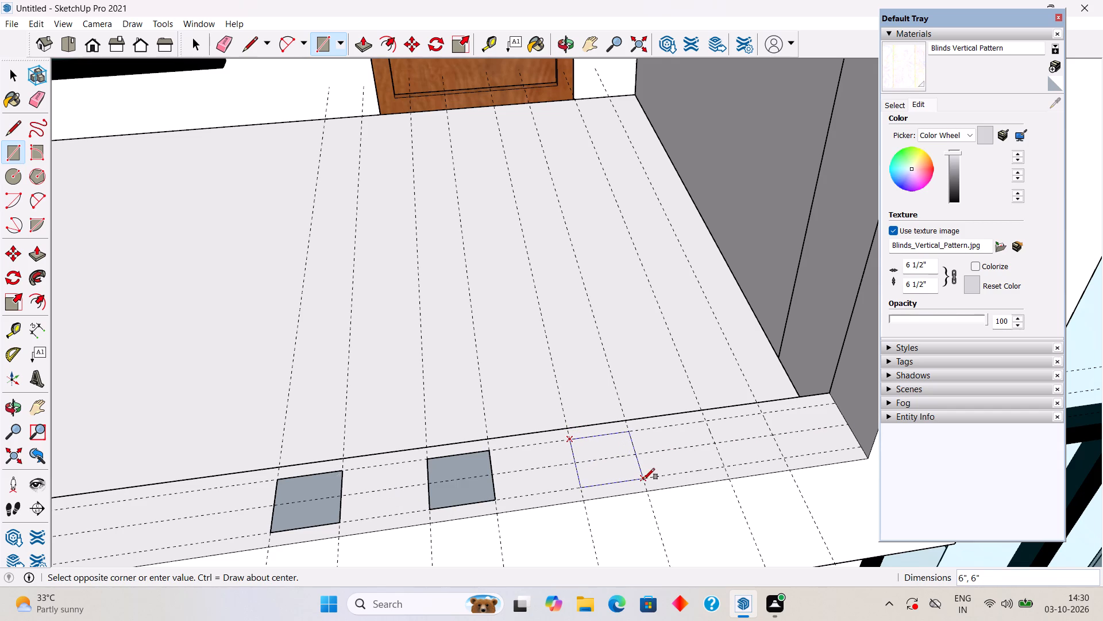
click(643, 480)
click(705, 420)
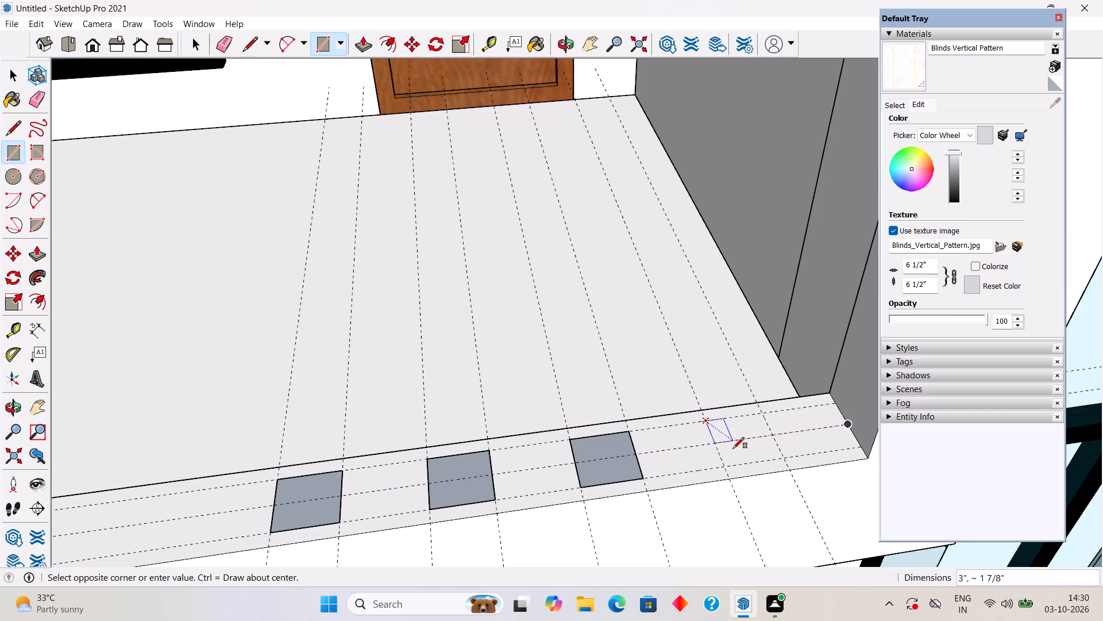
click(787, 459)
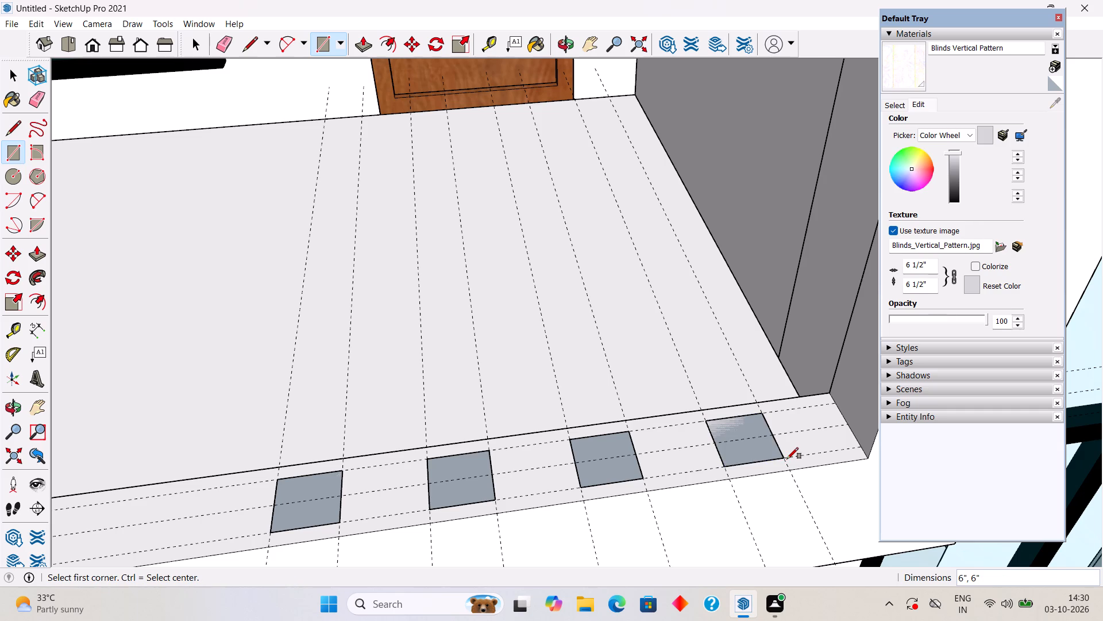
key(space)
Extrude all four squares upward 9' 6" with Push/Pull, forming columns up to the frame's upper beam.
scroll(762, 446, down, 4)
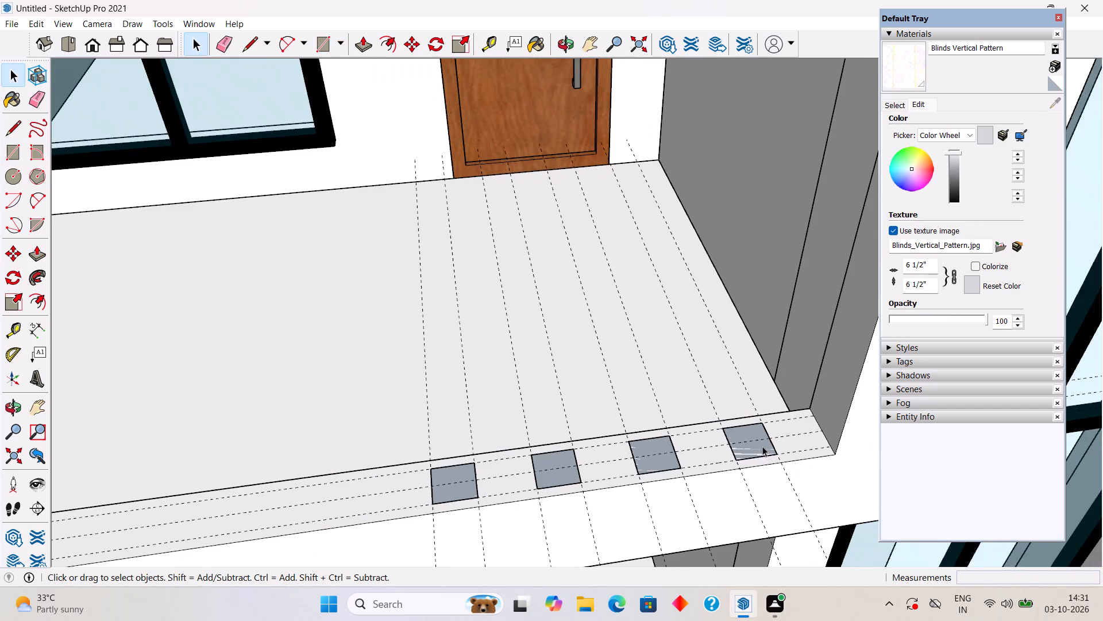
scroll(762, 446, down, 8)
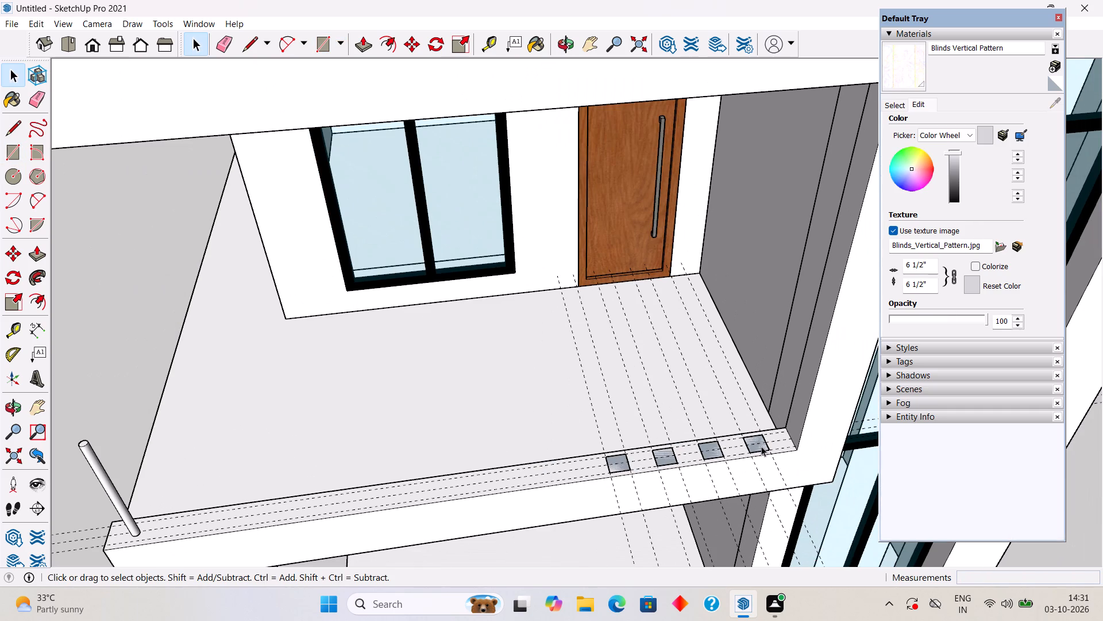
key(p)
click(753, 437)
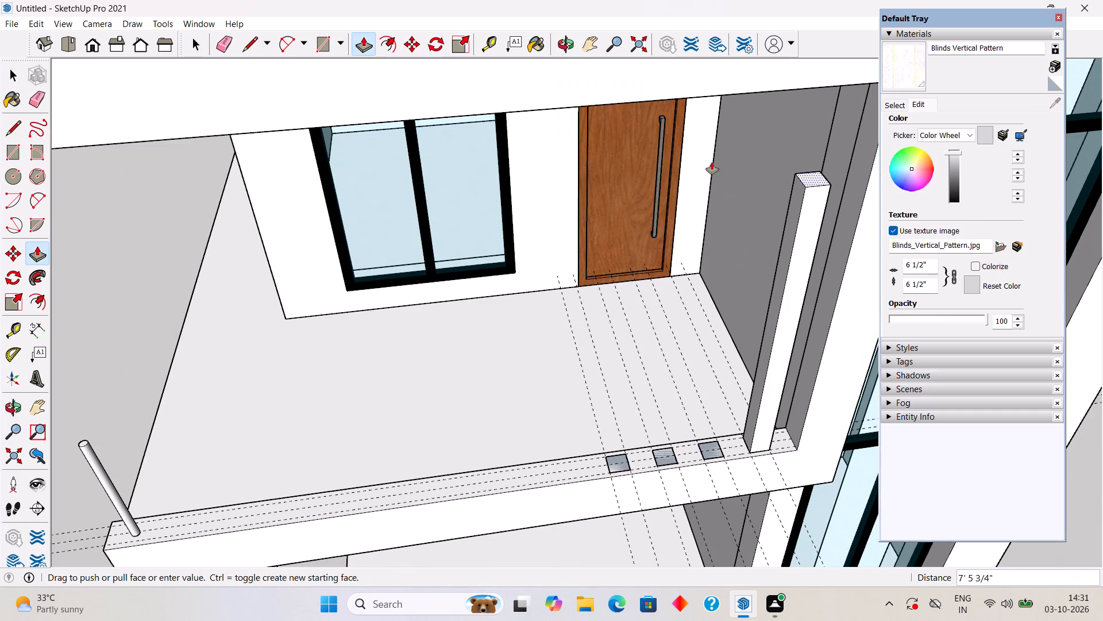
click(657, 97)
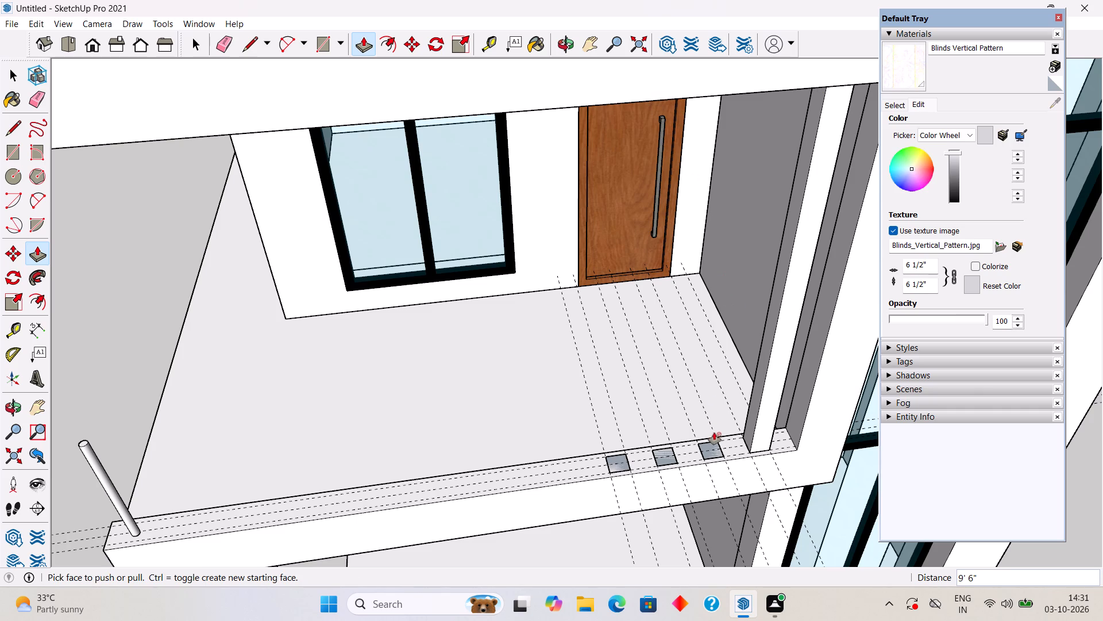
double_click(714, 444)
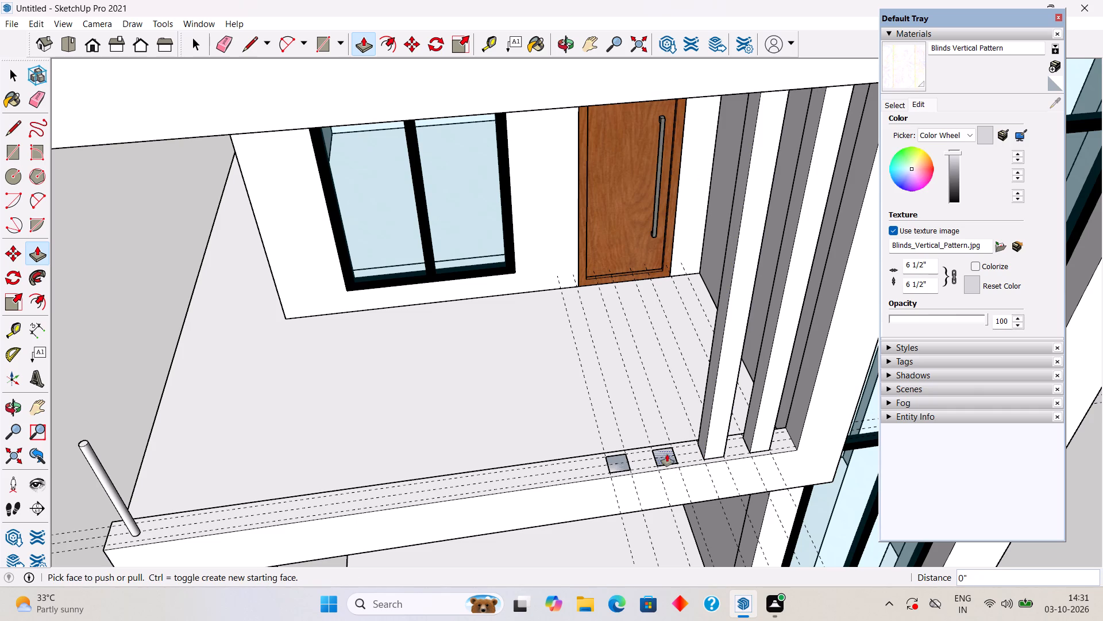
click(667, 454)
click(667, 454)
double_click(617, 459)
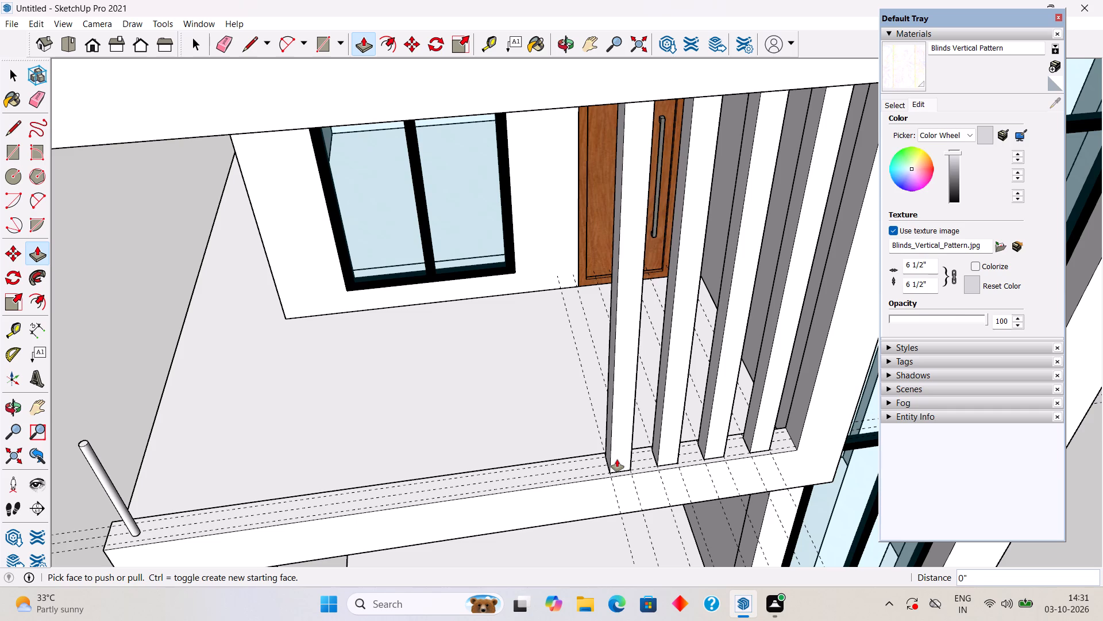
key(space)
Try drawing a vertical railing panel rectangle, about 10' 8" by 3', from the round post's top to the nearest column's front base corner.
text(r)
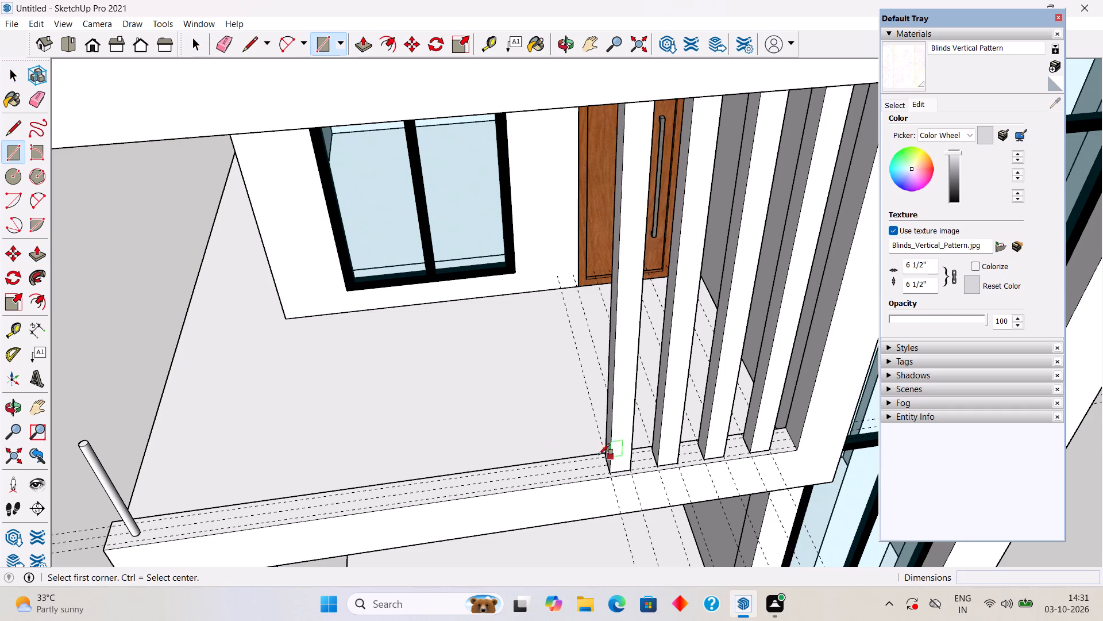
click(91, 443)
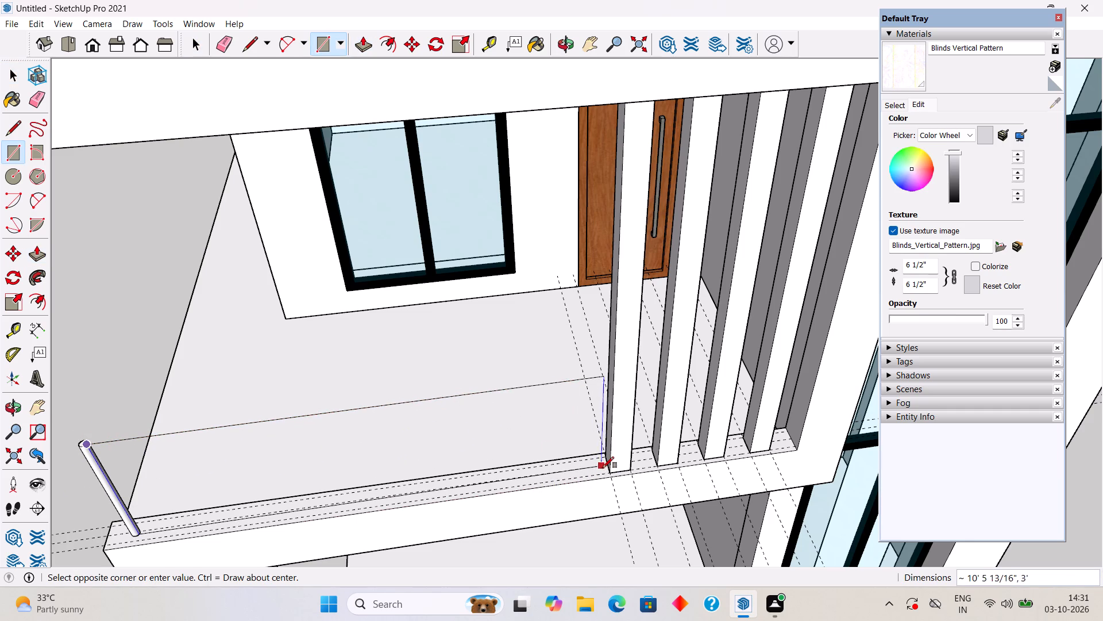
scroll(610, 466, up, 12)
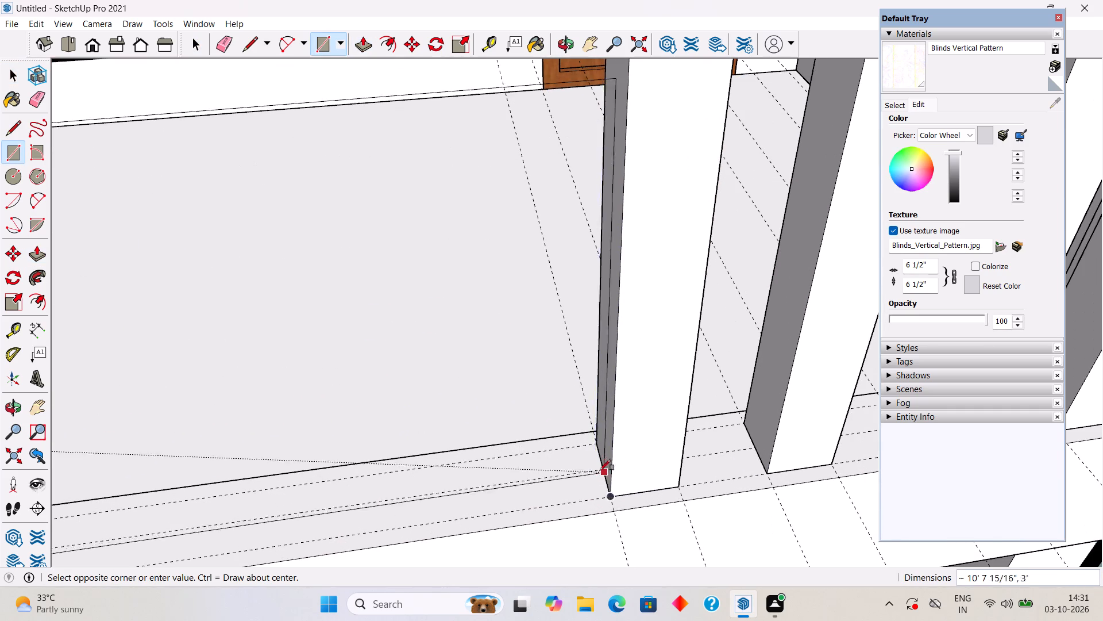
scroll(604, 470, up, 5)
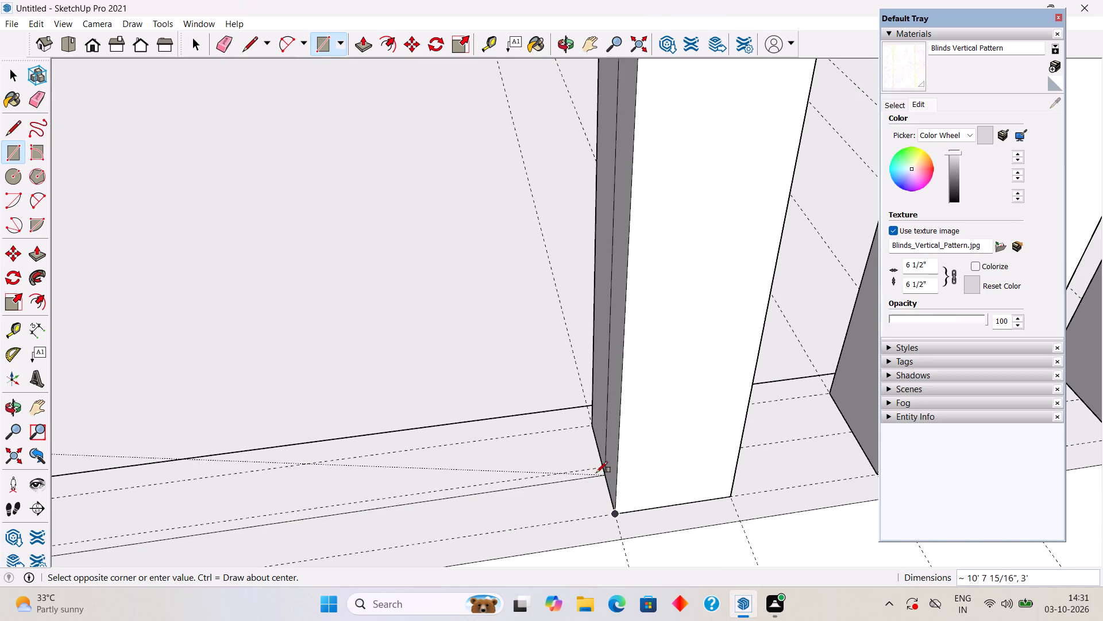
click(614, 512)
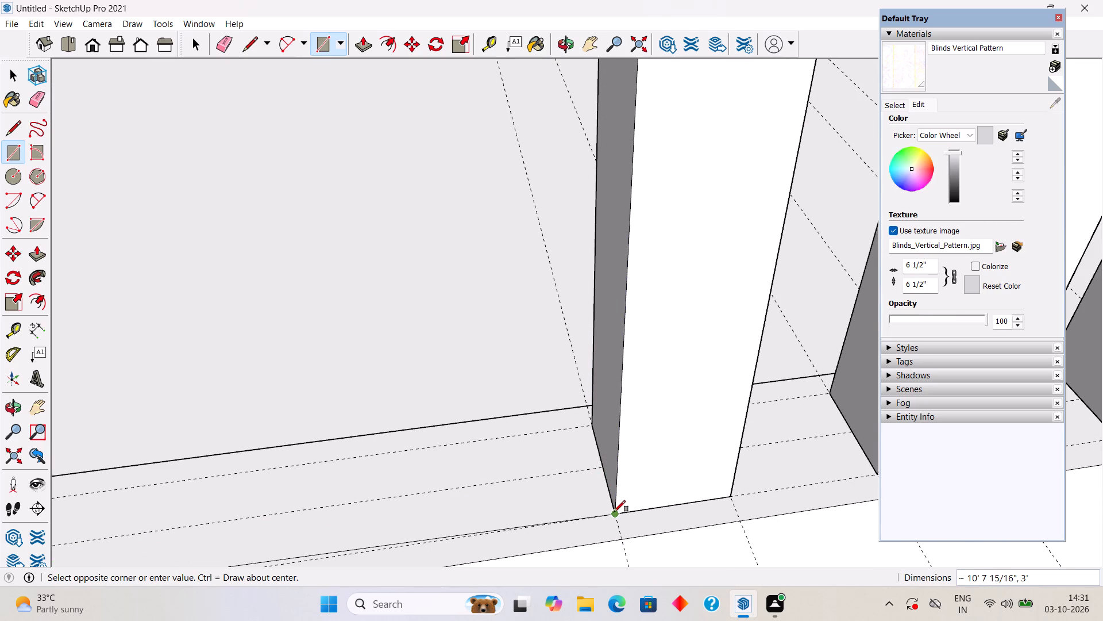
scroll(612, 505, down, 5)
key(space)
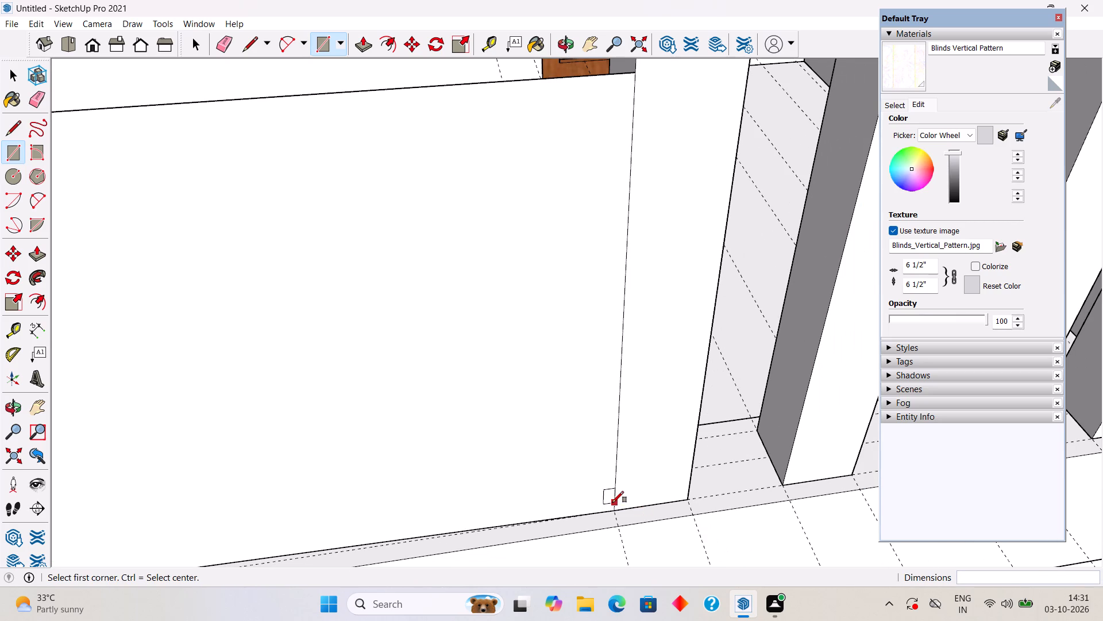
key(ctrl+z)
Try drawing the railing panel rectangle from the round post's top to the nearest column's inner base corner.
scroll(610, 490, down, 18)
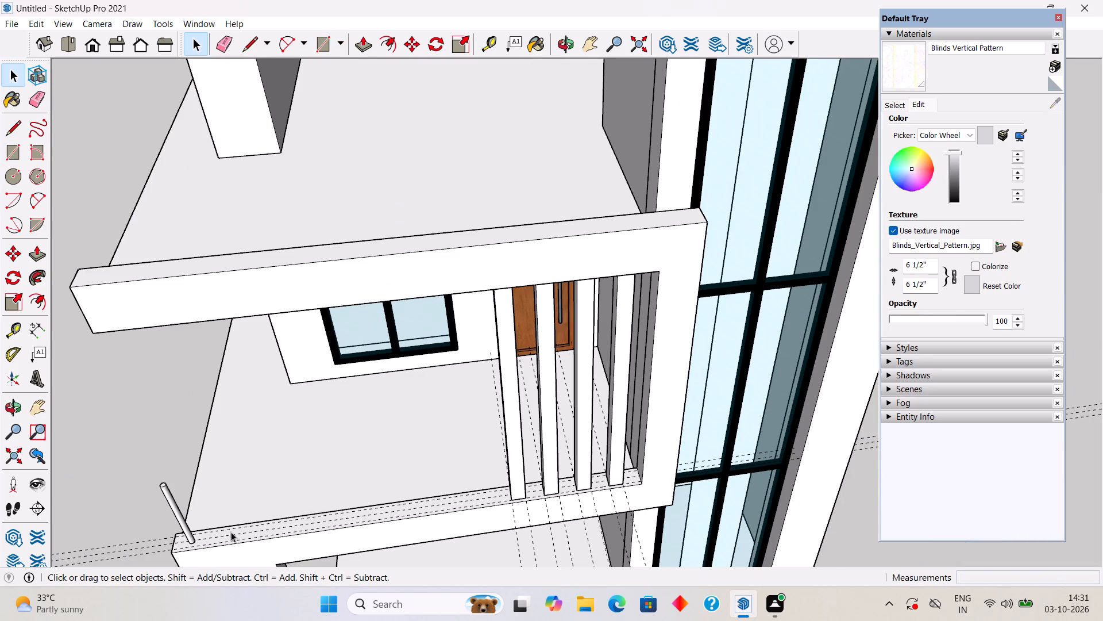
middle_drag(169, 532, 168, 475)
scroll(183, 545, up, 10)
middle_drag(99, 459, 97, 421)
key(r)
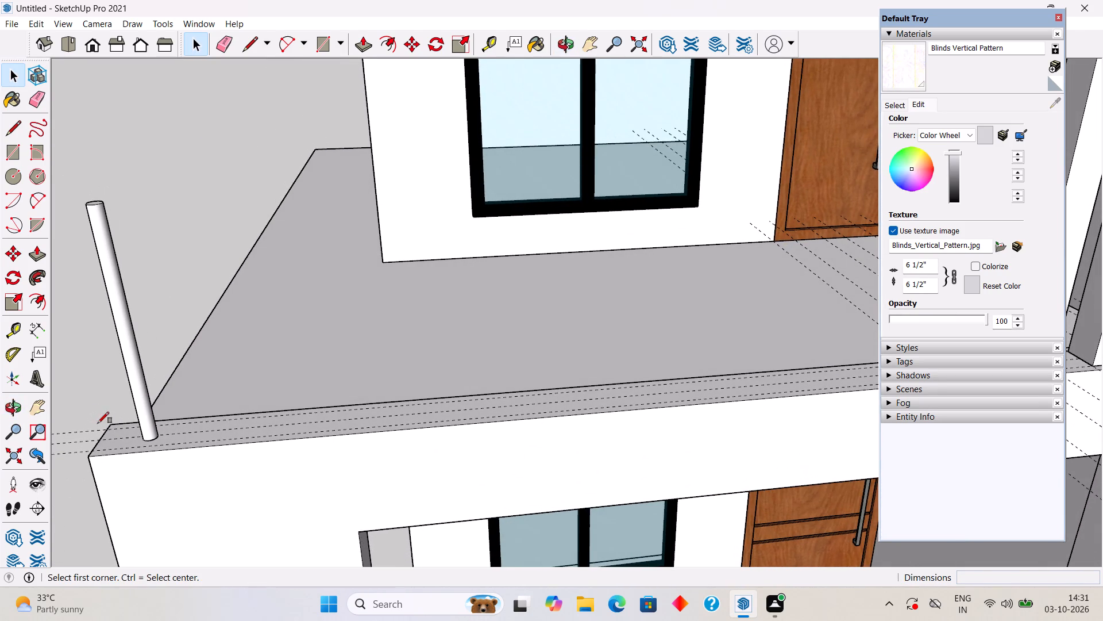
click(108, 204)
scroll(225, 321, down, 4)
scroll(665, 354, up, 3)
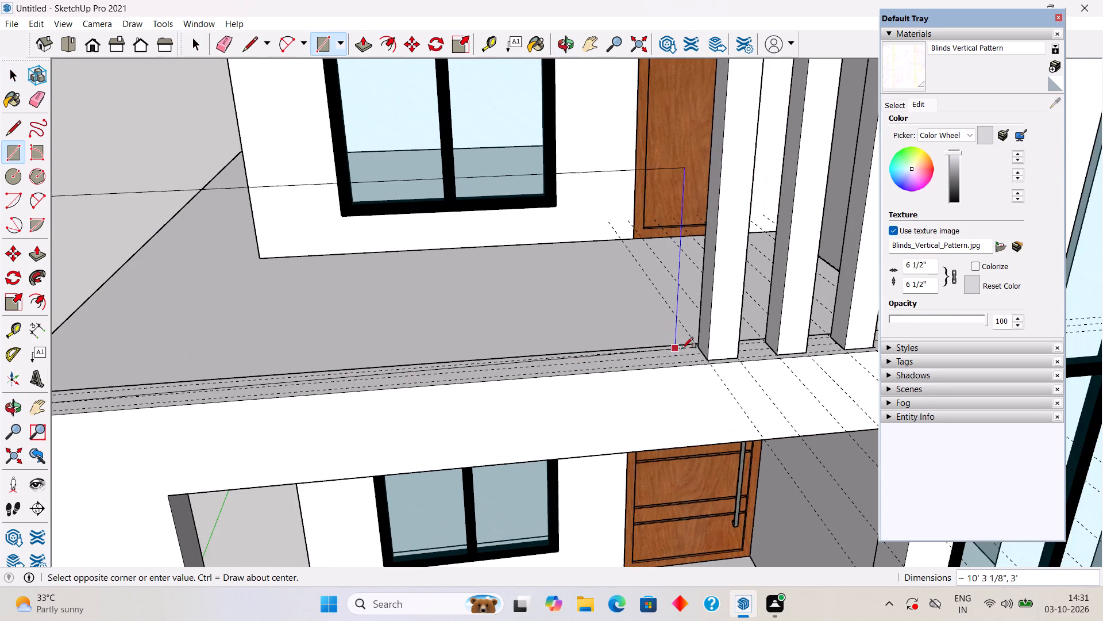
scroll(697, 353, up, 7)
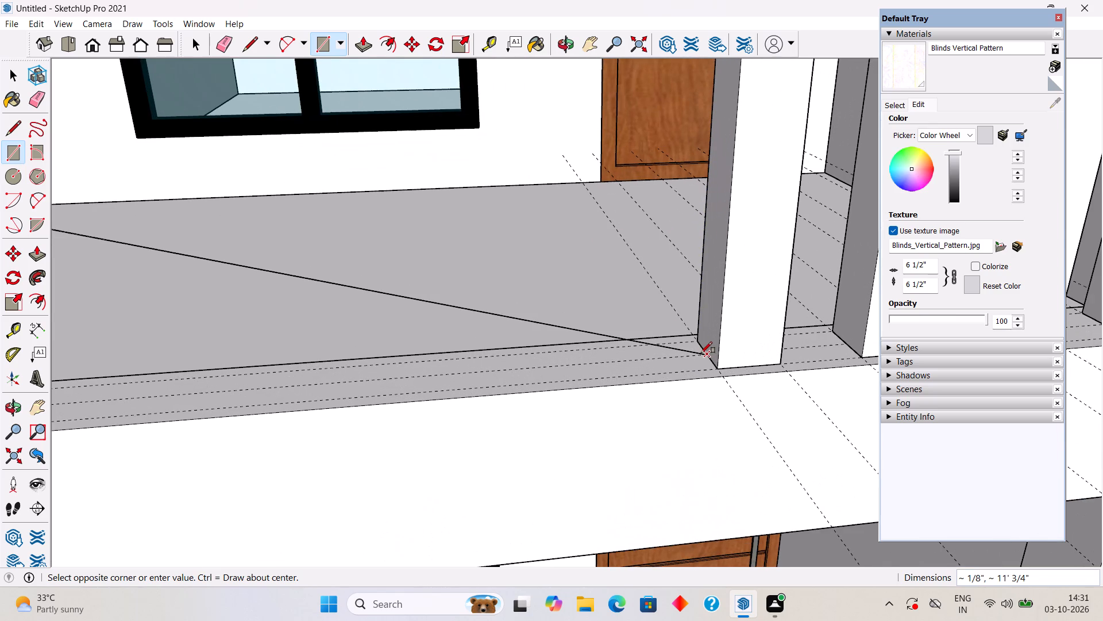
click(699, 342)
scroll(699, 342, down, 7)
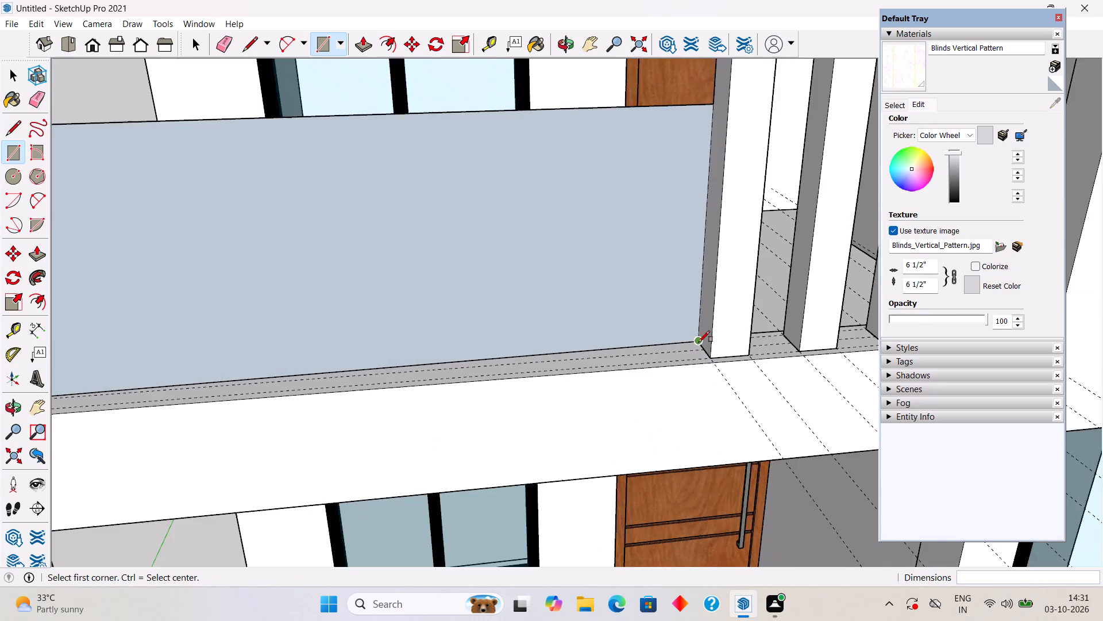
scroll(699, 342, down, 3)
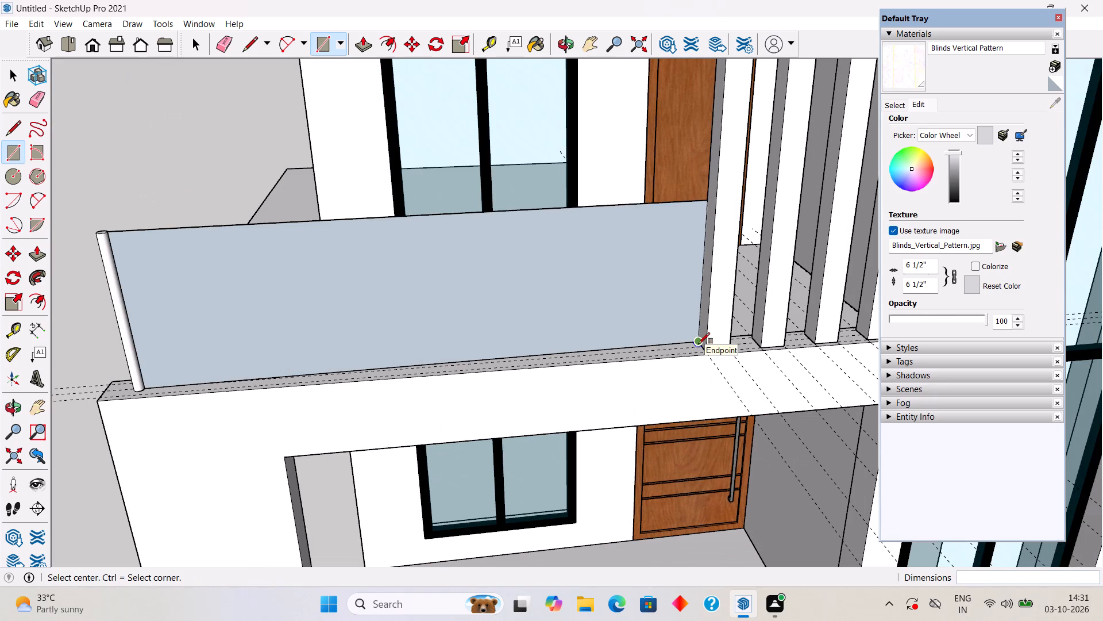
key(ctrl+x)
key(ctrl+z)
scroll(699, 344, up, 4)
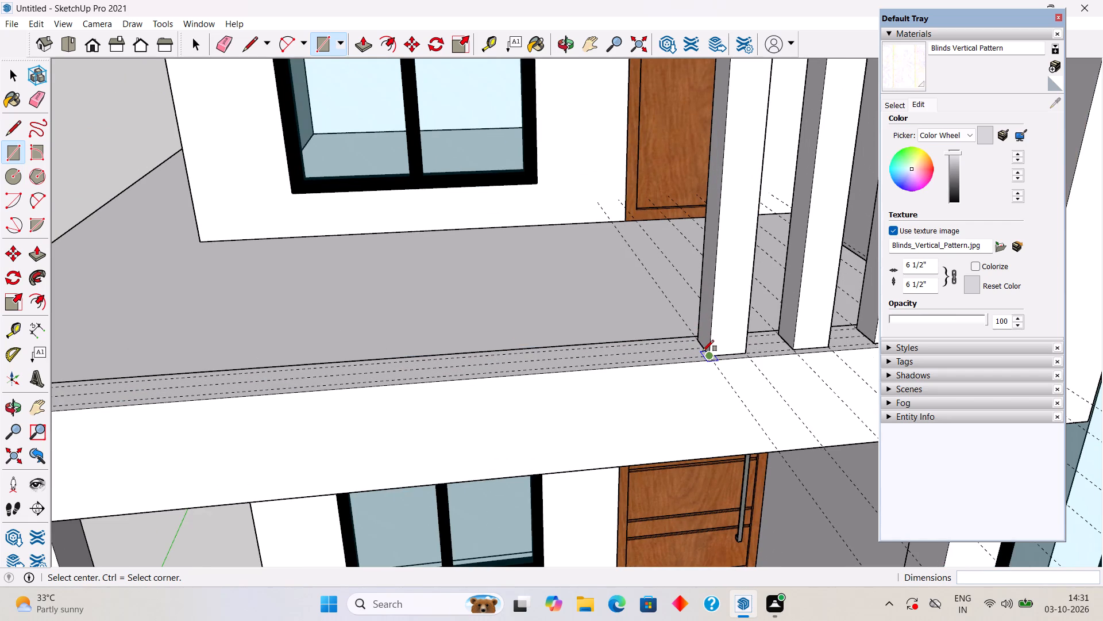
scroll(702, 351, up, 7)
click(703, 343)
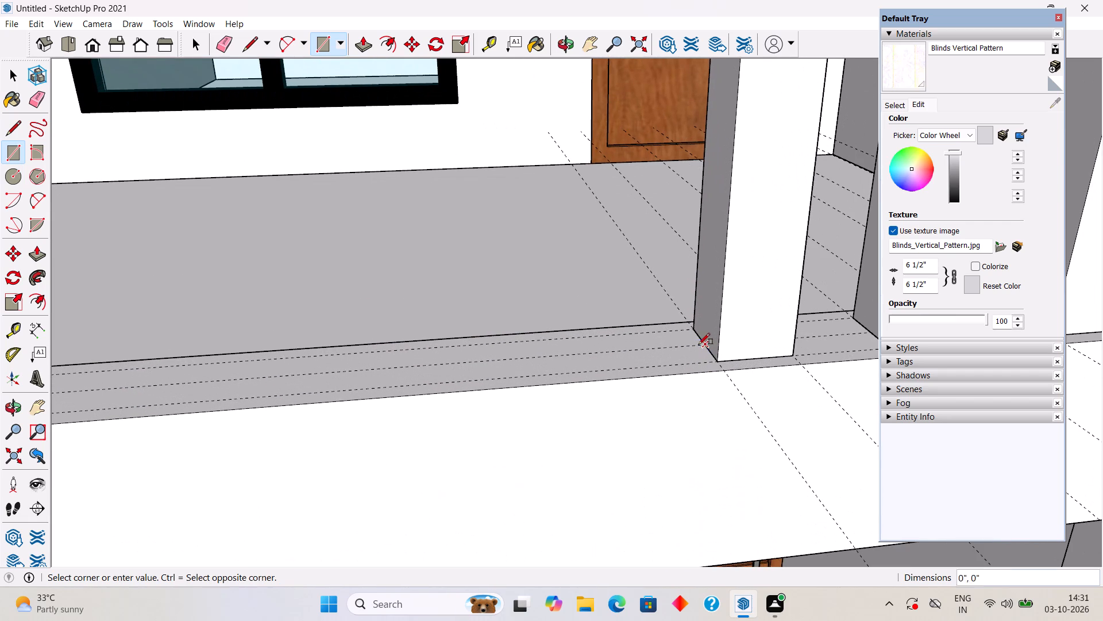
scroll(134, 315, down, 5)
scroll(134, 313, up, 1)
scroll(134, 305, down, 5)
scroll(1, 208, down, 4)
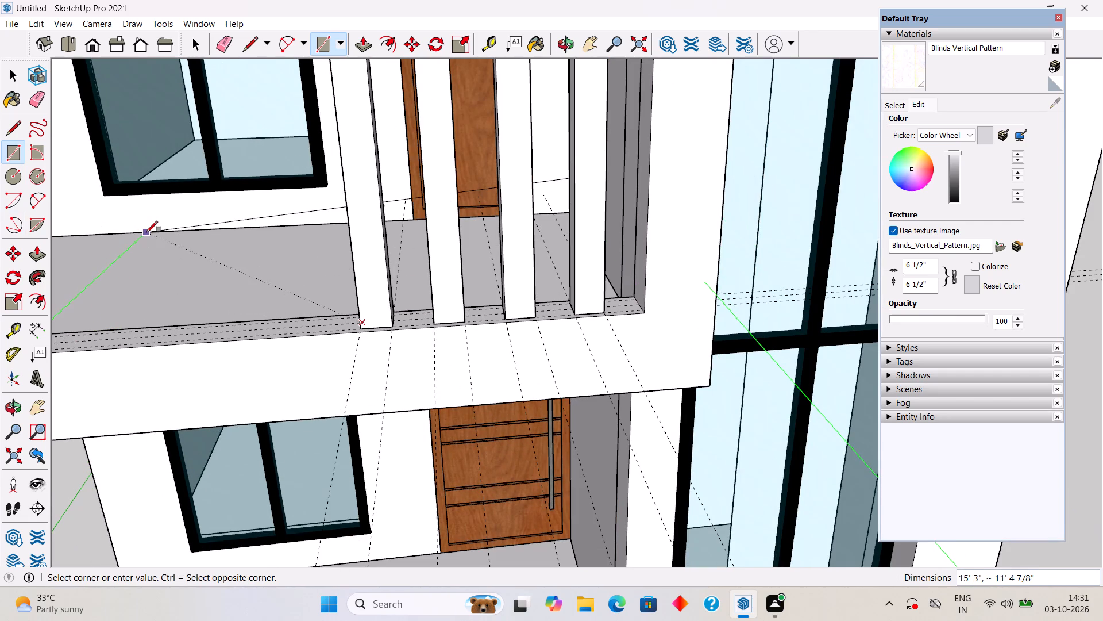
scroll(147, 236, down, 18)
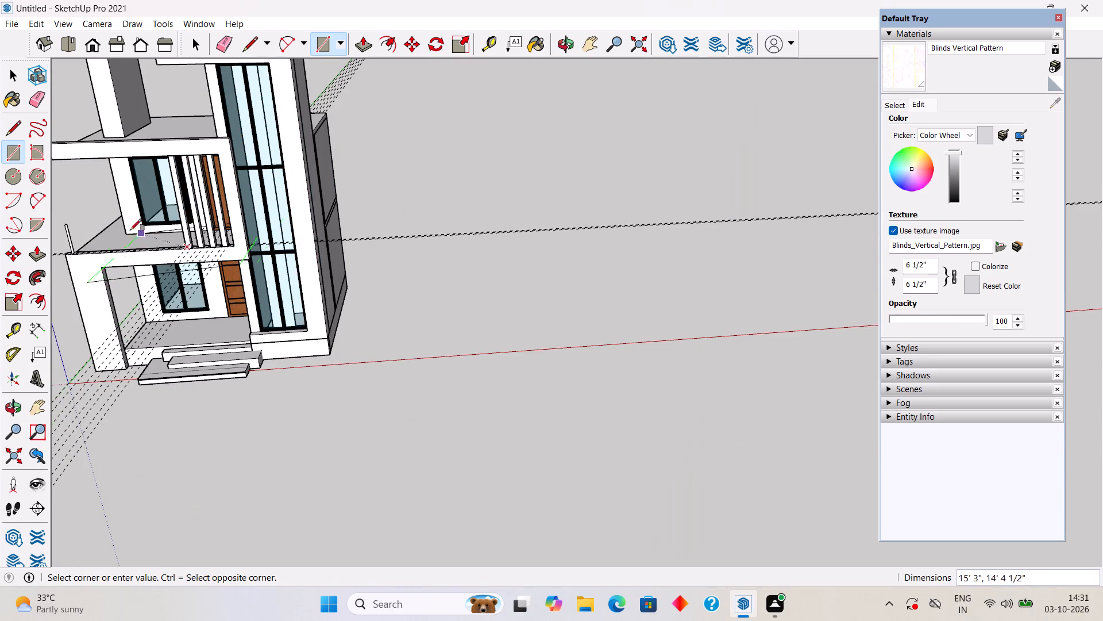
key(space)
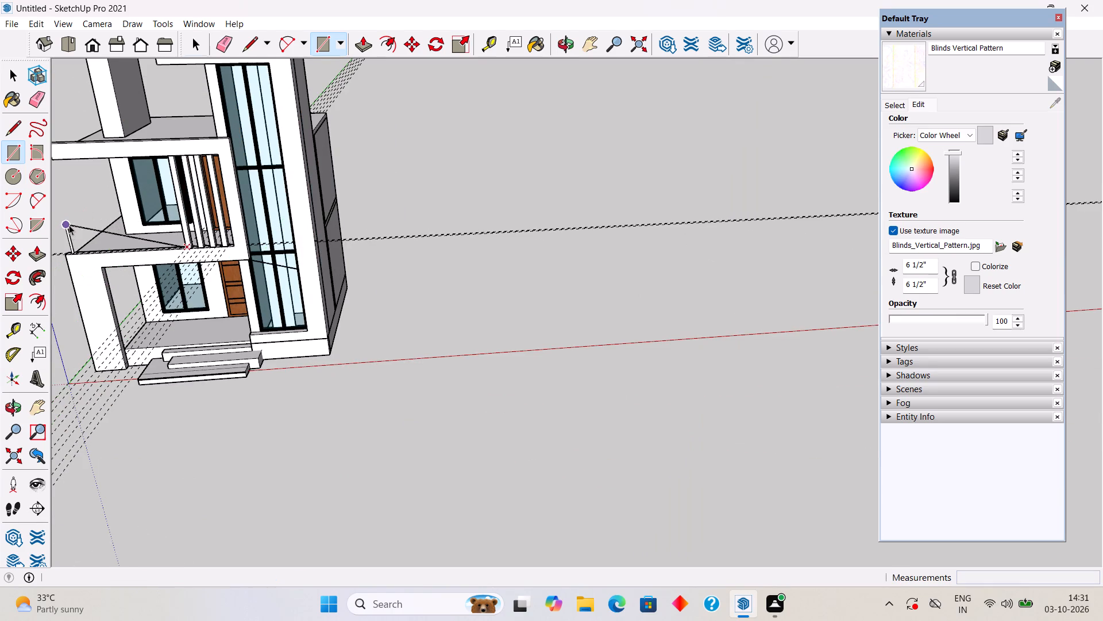
Examine the round railing post and its base at the outer end of the balcony front frame.
middle_drag(73, 232, 156, 227)
scroll(156, 227, down, 4)
middle_drag(156, 227, 469, 218)
scroll(373, 266, up, 16)
middle_drag(416, 248, 634, 273)
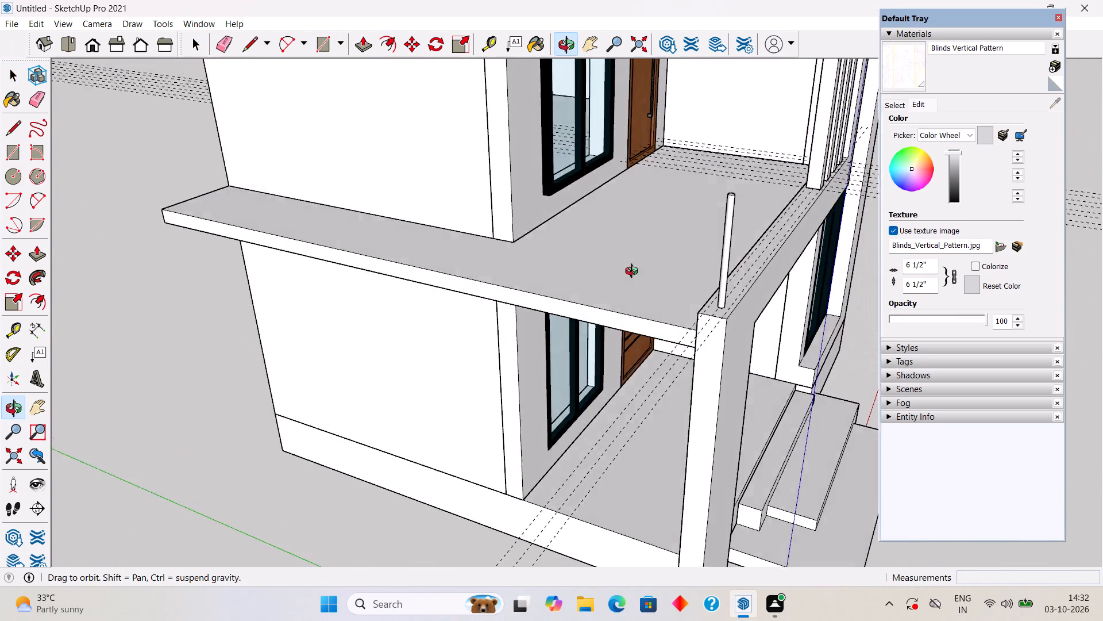
middle_drag(634, 273, 637, 222)
scroll(705, 243, up, 19)
middle_drag(730, 233, 724, 223)
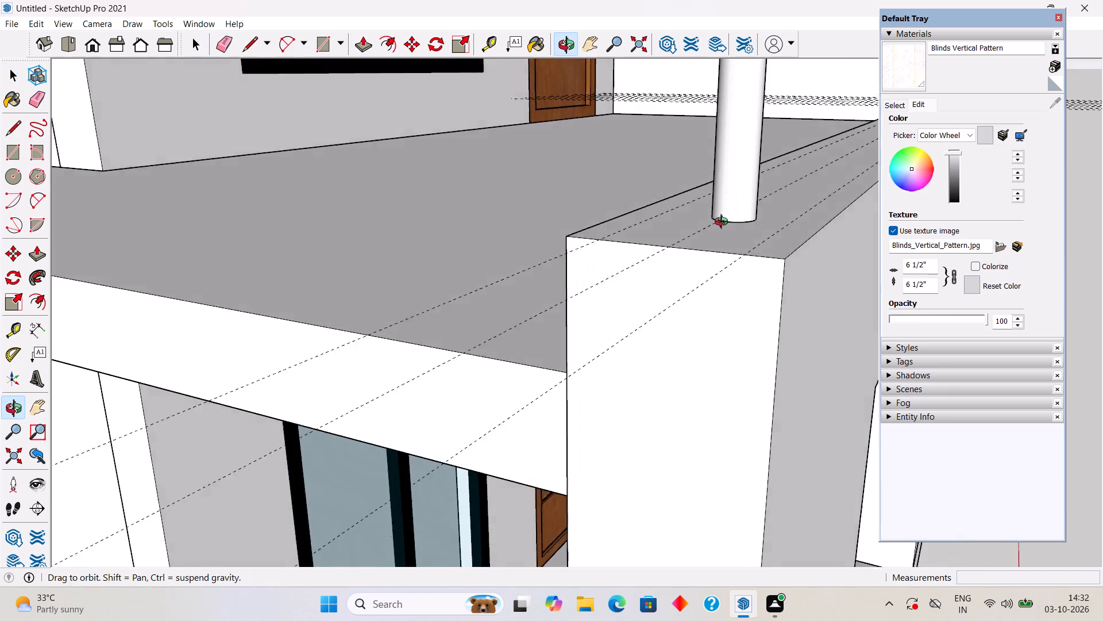
middle_drag(724, 223, 548, 302)
scroll(549, 301, down, 12)
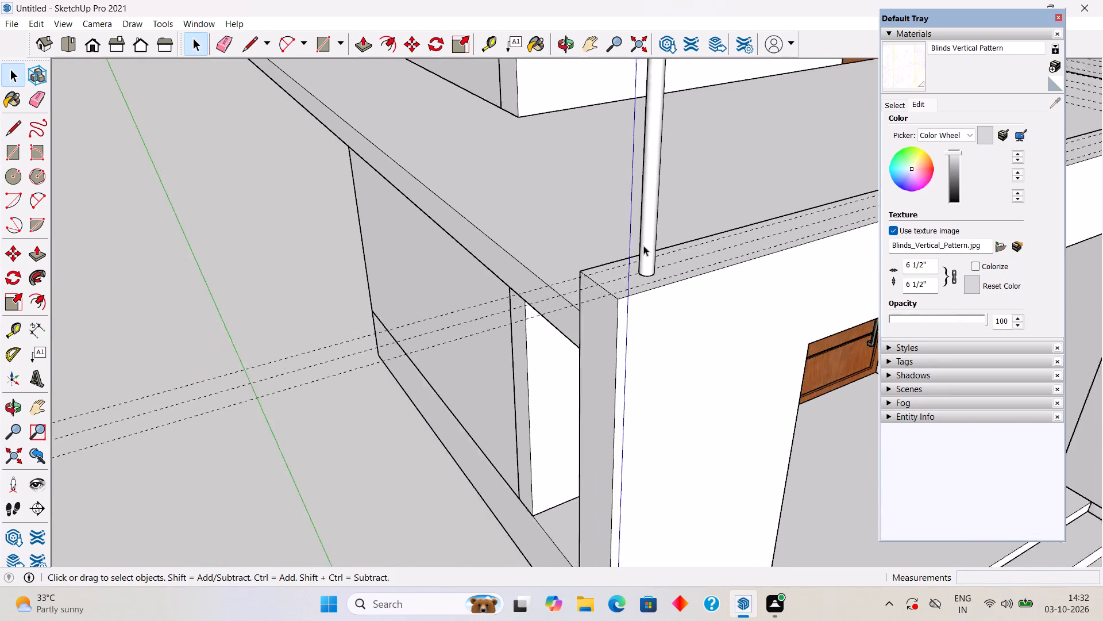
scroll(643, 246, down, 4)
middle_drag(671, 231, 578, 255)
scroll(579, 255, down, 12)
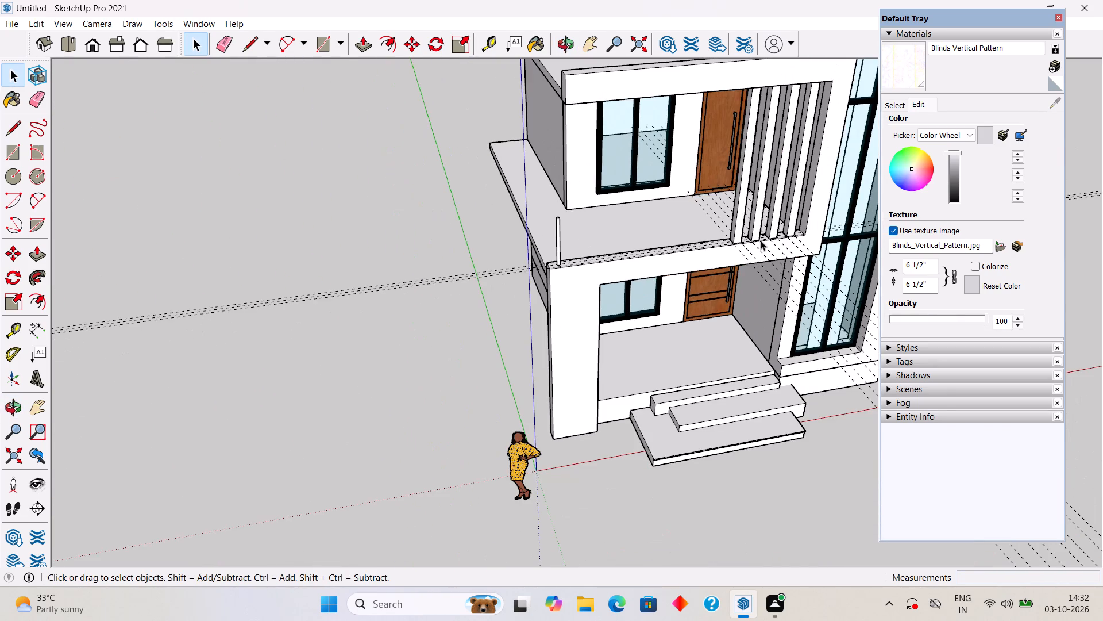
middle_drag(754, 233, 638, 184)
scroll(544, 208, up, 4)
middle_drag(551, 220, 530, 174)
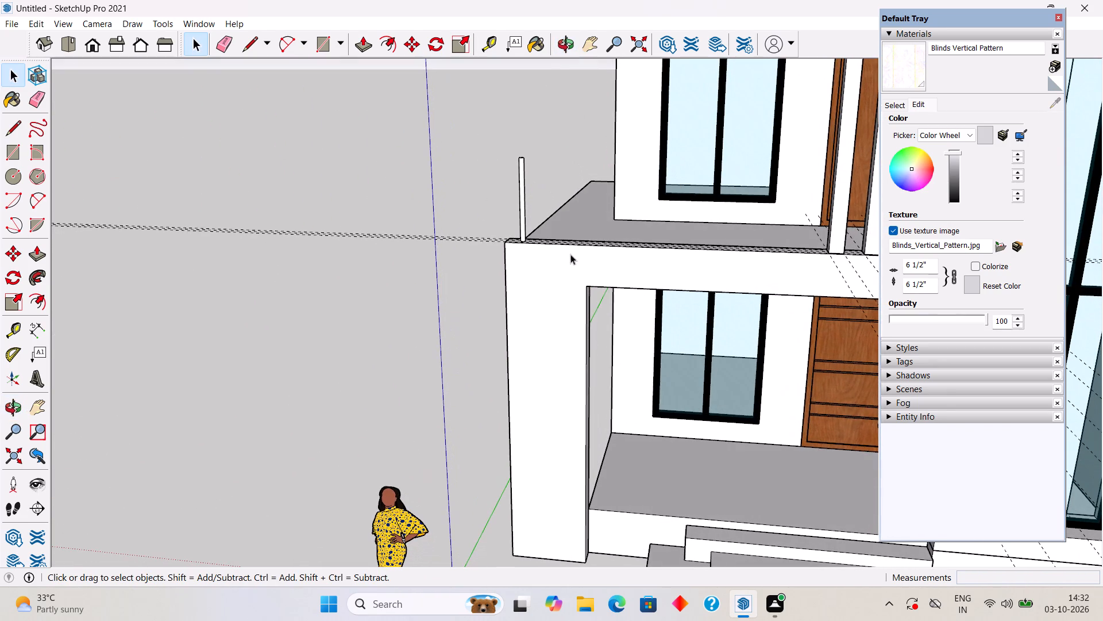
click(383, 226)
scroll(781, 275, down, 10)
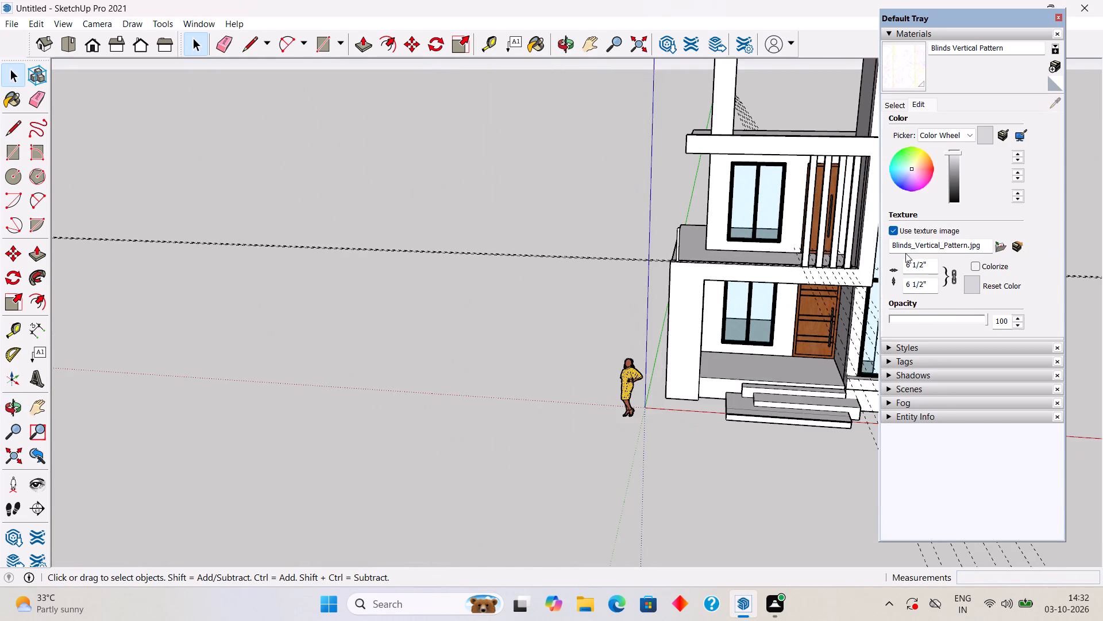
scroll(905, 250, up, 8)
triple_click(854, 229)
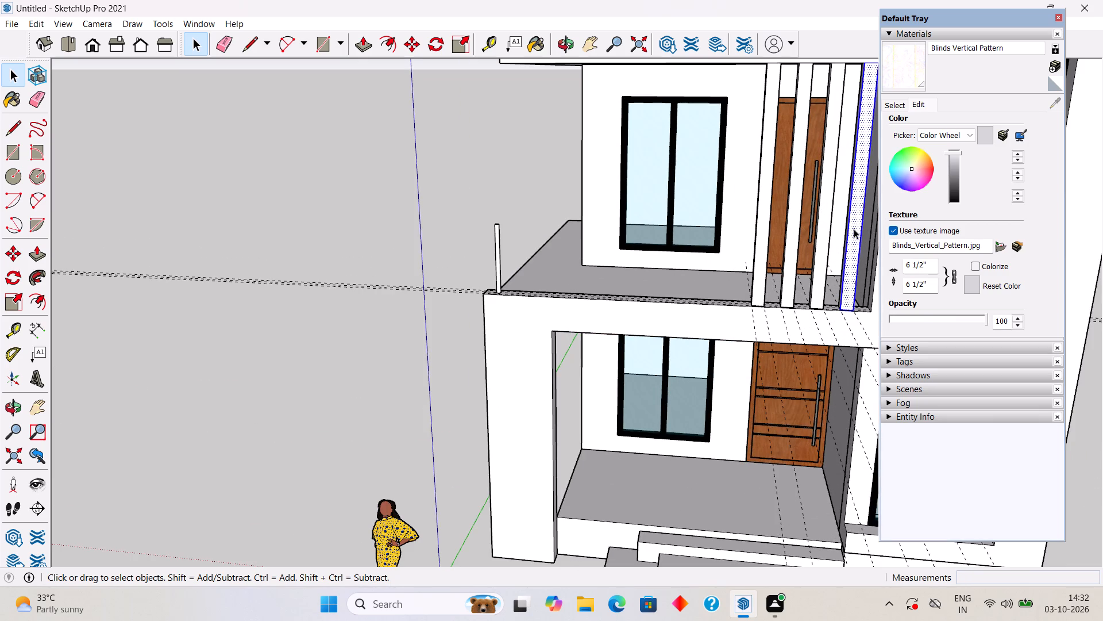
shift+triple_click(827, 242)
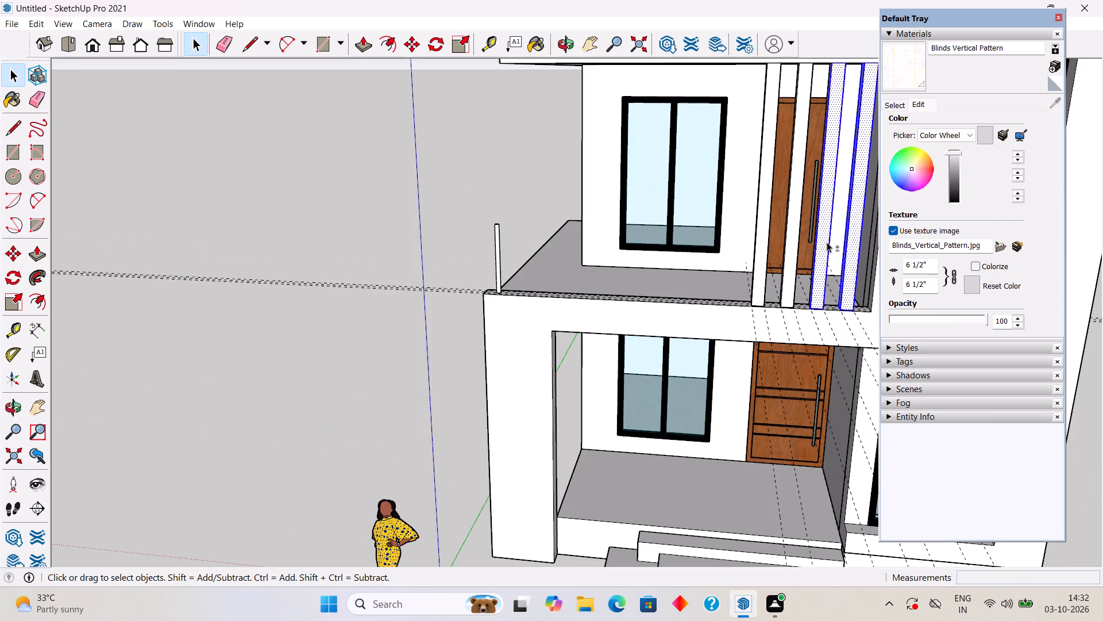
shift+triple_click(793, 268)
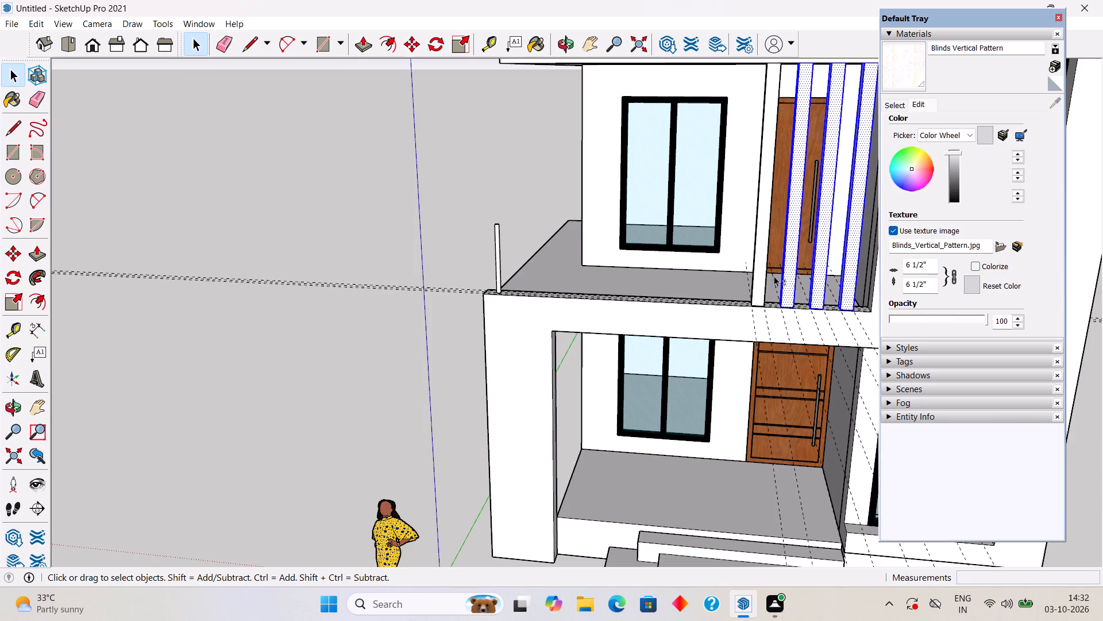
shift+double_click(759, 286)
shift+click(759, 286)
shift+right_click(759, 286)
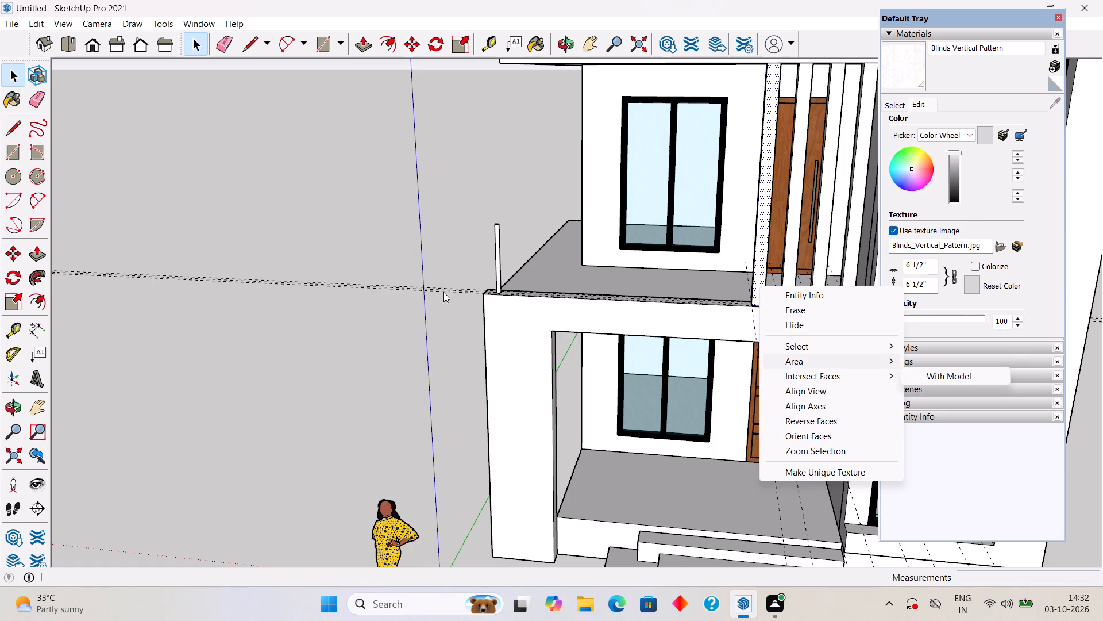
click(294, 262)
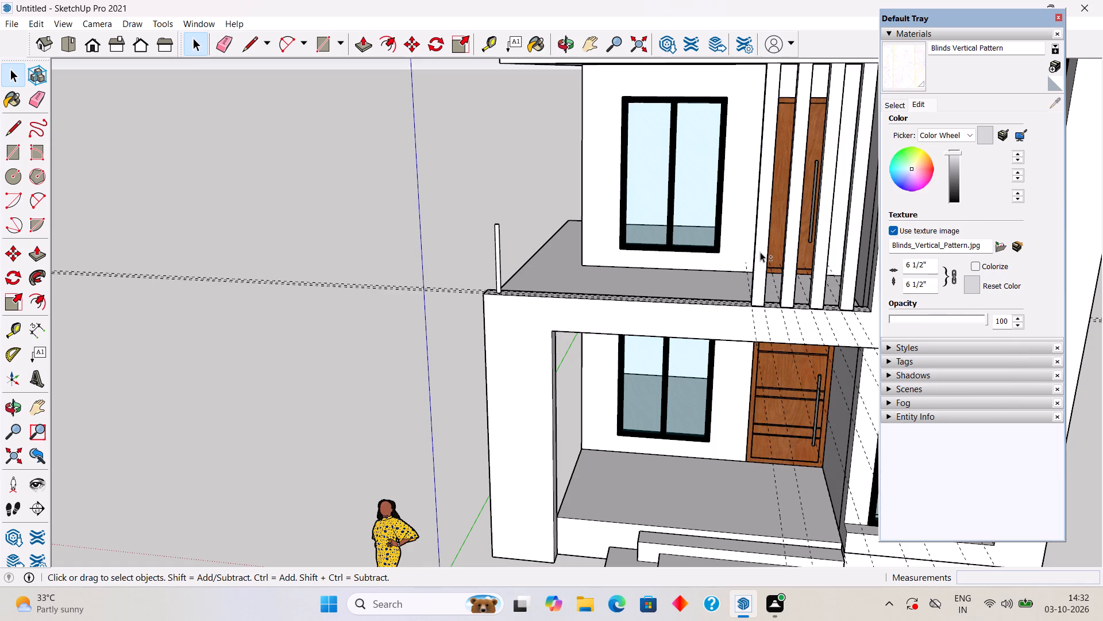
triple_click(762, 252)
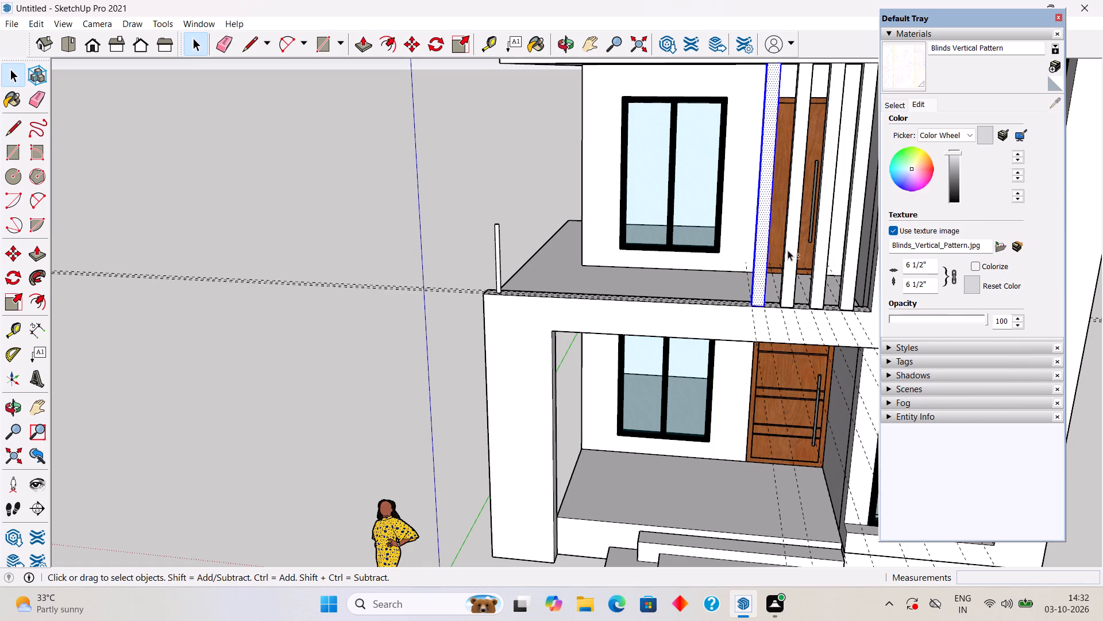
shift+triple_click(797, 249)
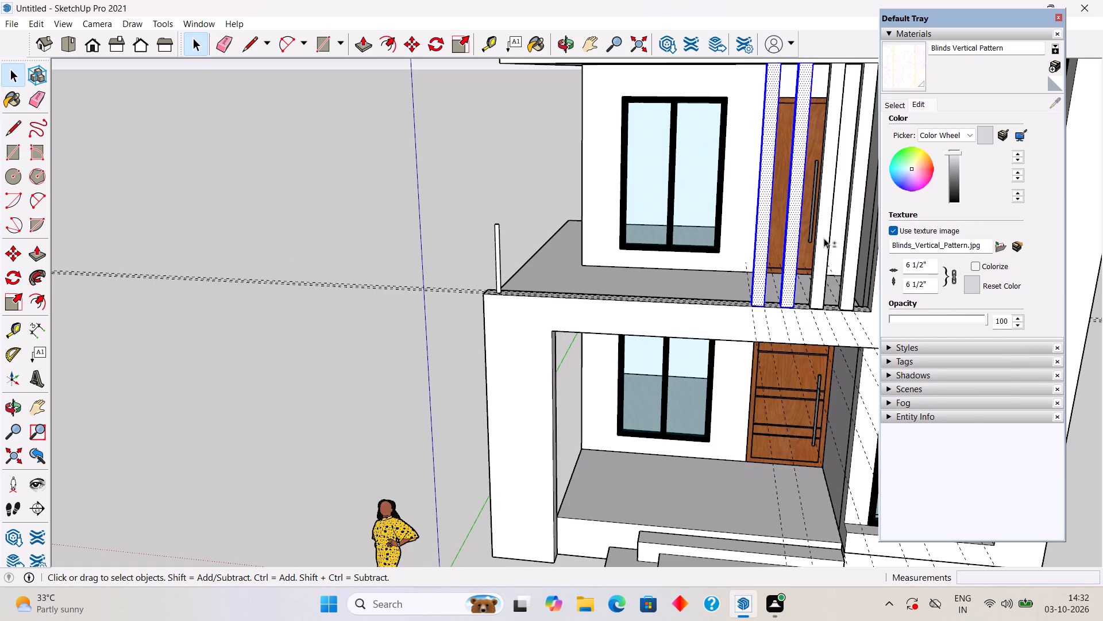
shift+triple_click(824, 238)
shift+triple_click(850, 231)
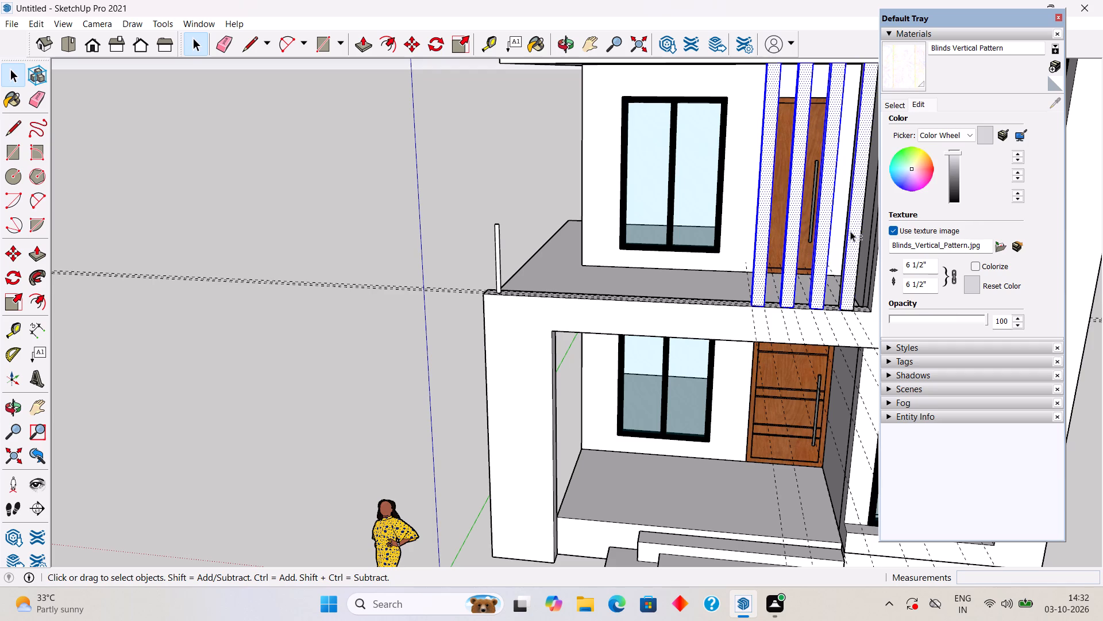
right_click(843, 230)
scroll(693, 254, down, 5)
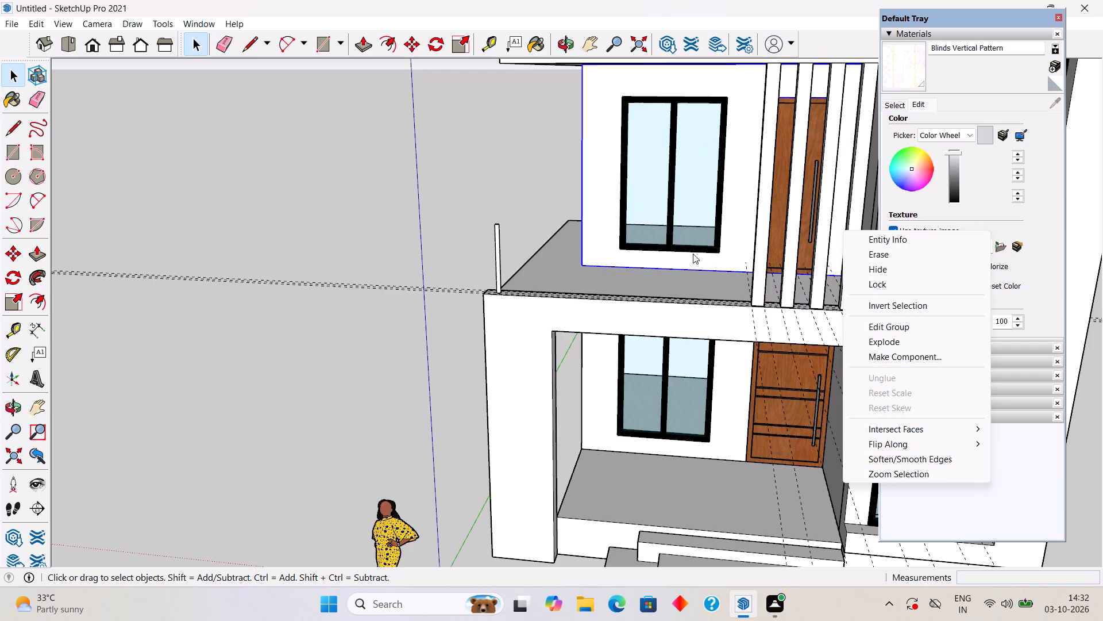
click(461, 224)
Select all four vertical columns on the first-floor balcony's front frame and make them a single group.
shift+middle_drag(788, 286, 508, 304)
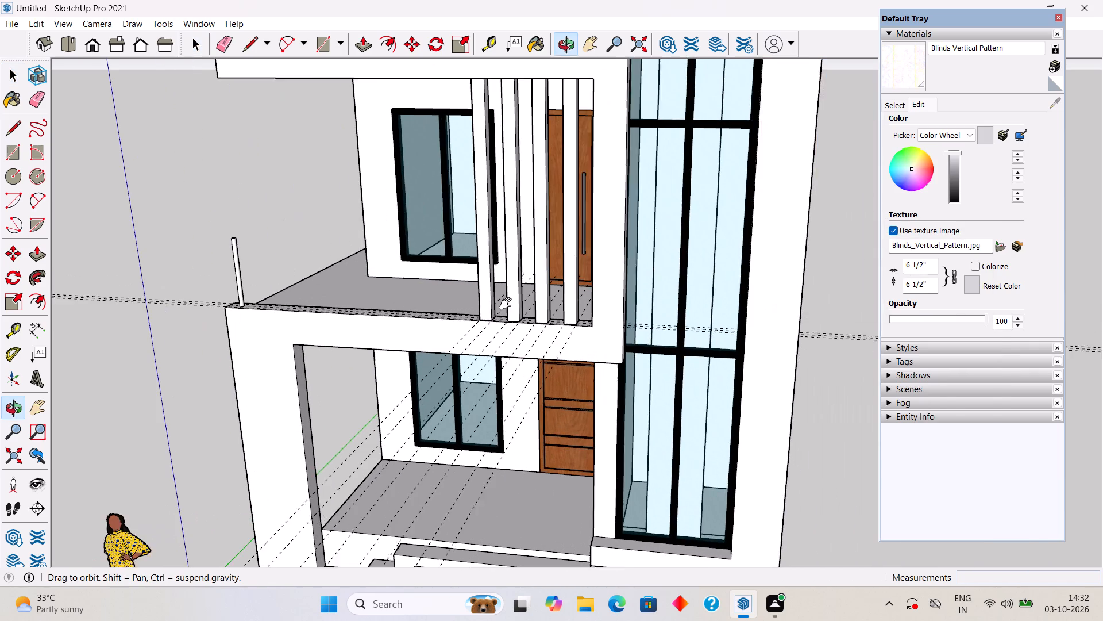
shift+middle_drag(508, 304, 507, 306)
middle_drag(632, 328, 654, 245)
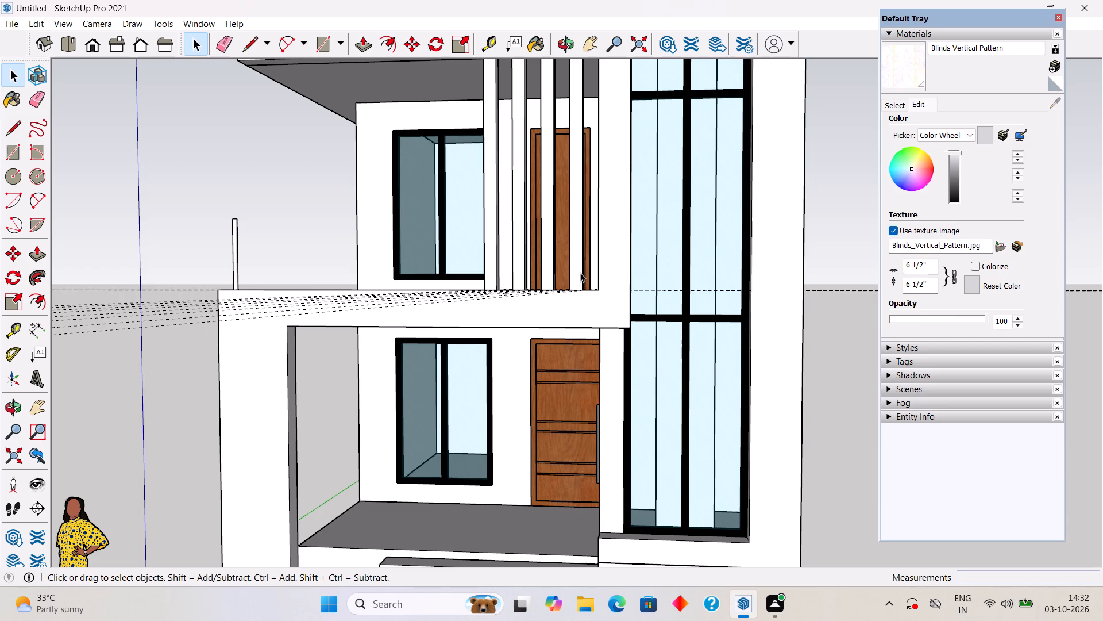
triple_click(574, 276)
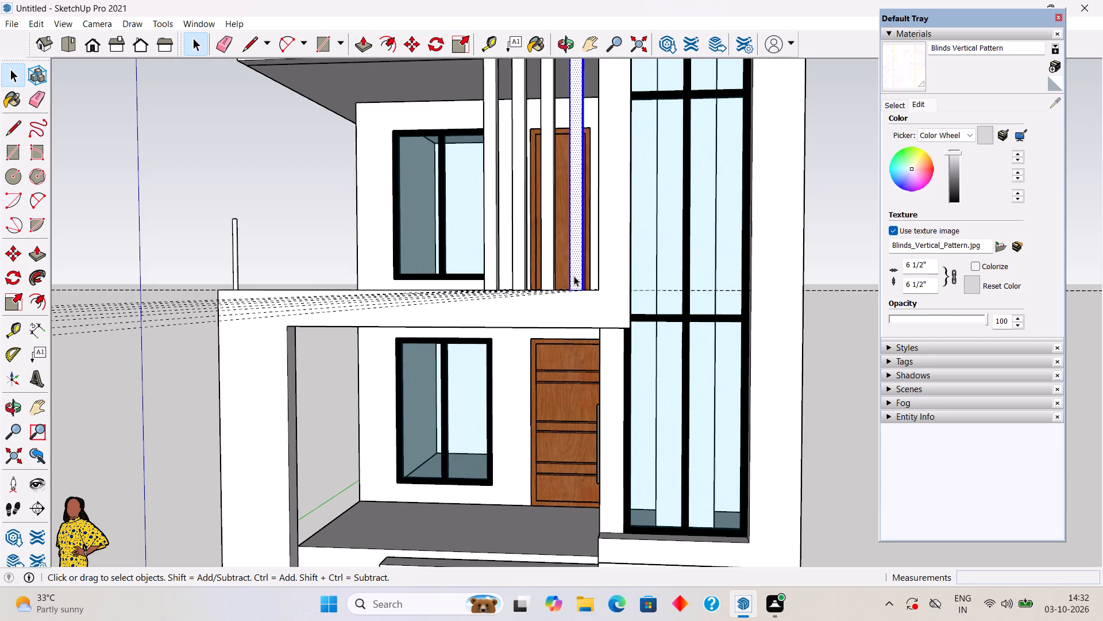
shift+triple_click(545, 263)
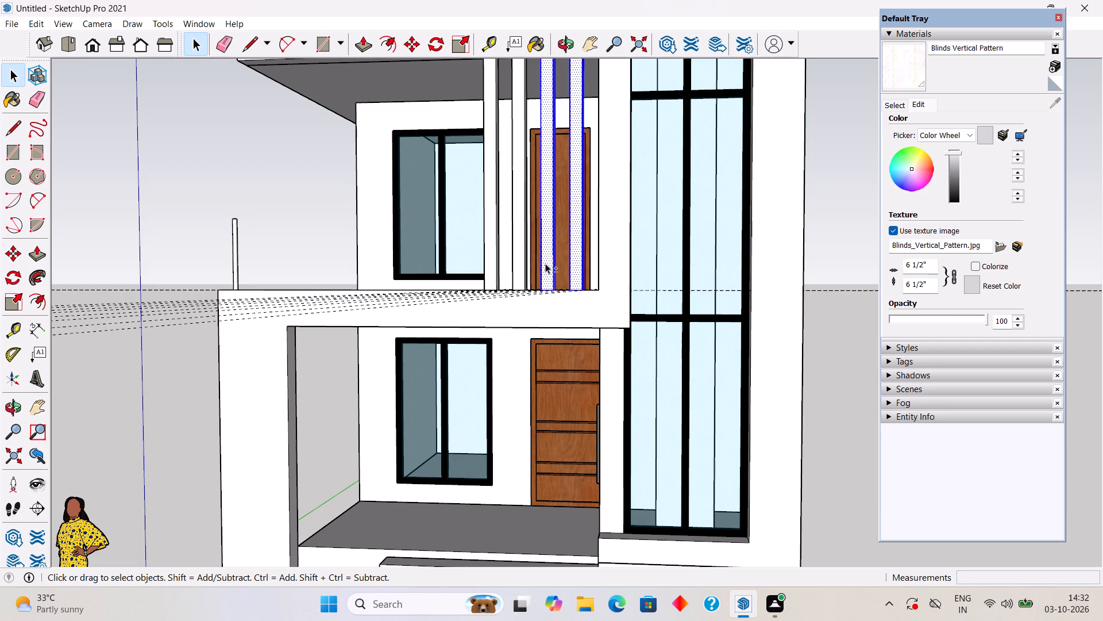
shift+triple_click(520, 272)
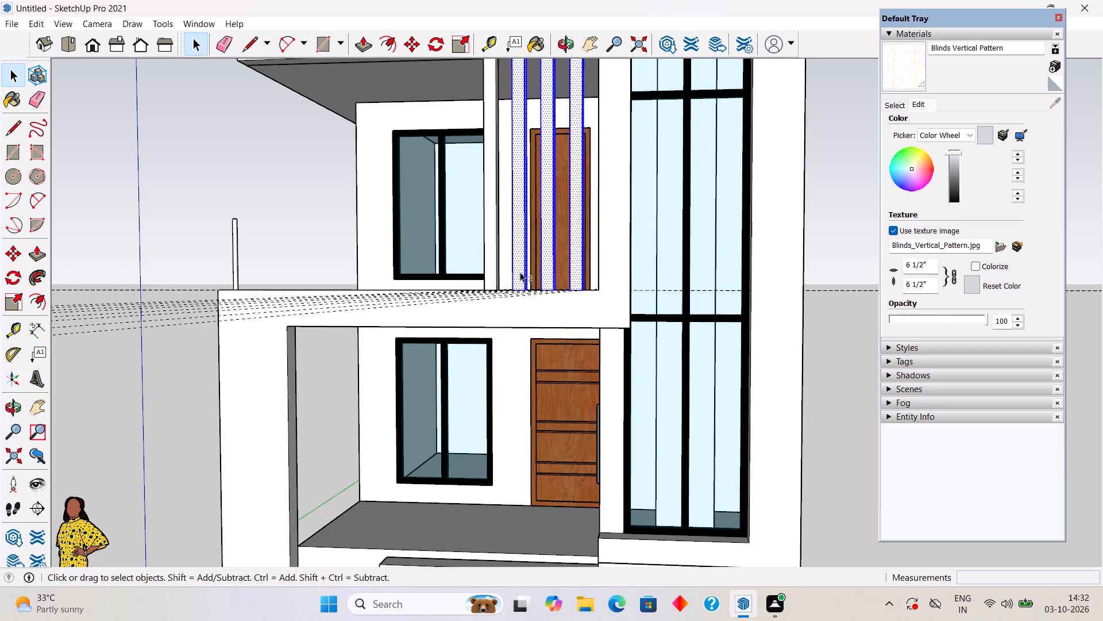
shift+triple_click(493, 271)
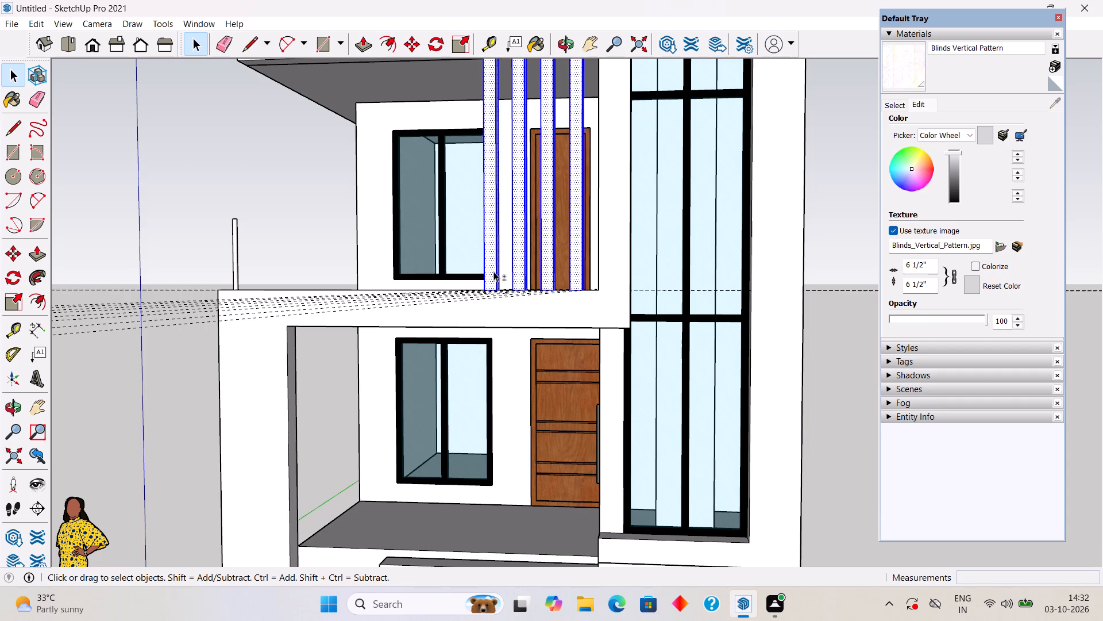
shift+right_click(497, 270)
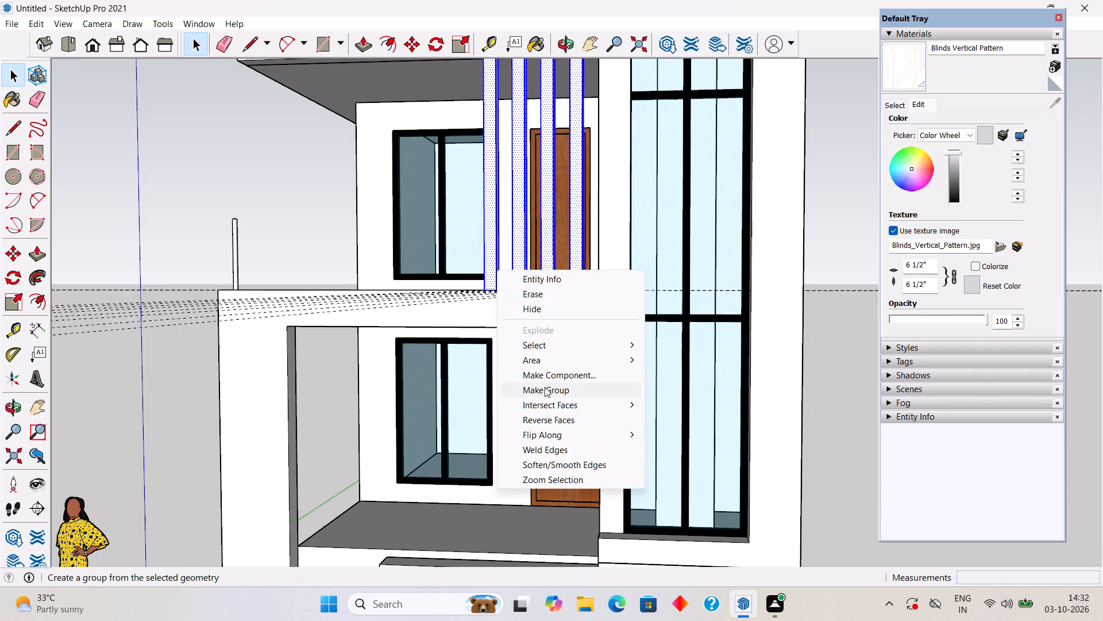
click(545, 387)
middle_drag(491, 256, 520, 341)
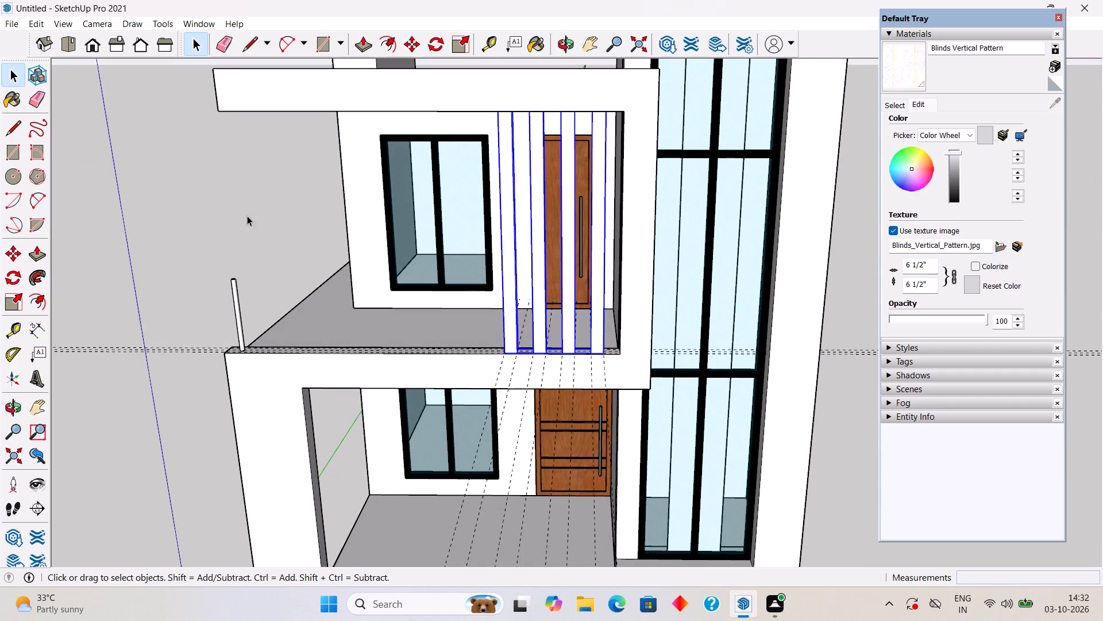
click(227, 195)
click(563, 293)
scroll(563, 293, down, 4)
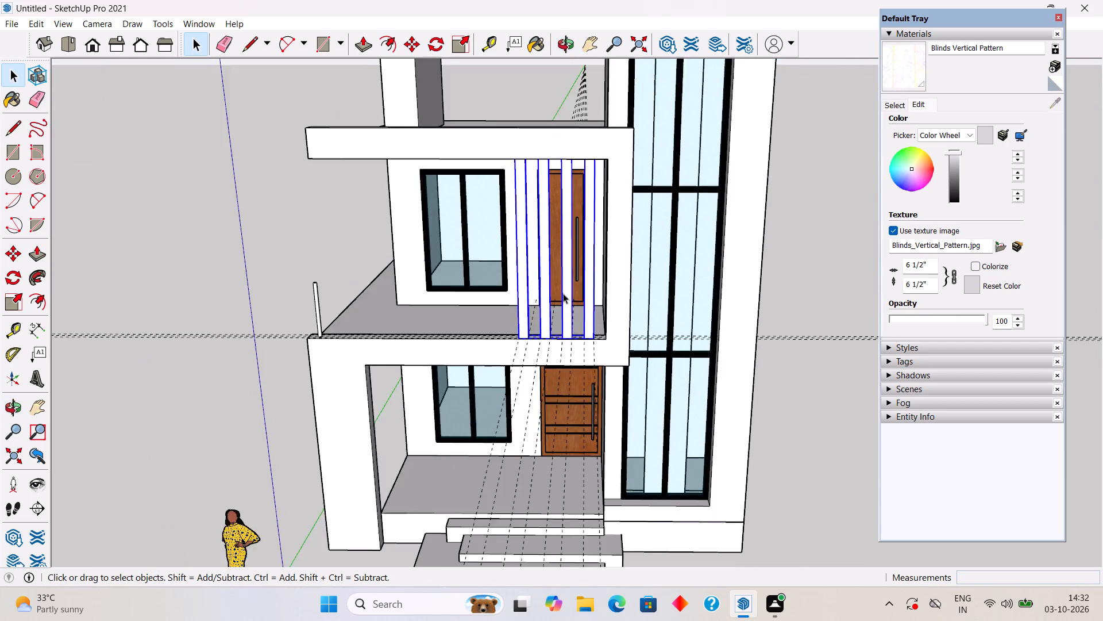
middle_drag(512, 309, 534, 319)
click(161, 256)
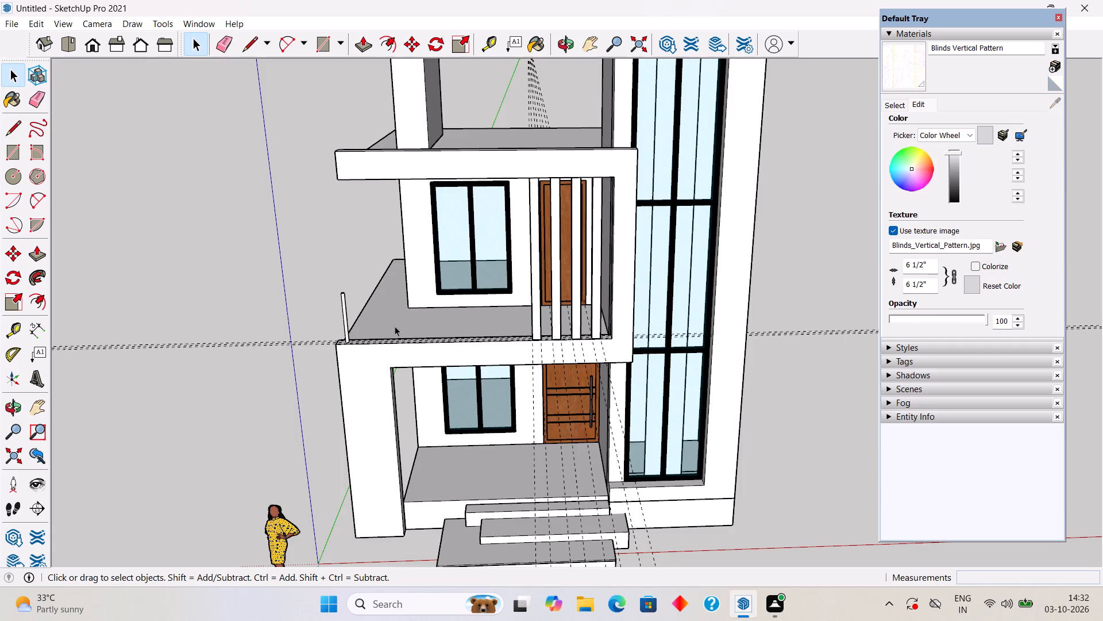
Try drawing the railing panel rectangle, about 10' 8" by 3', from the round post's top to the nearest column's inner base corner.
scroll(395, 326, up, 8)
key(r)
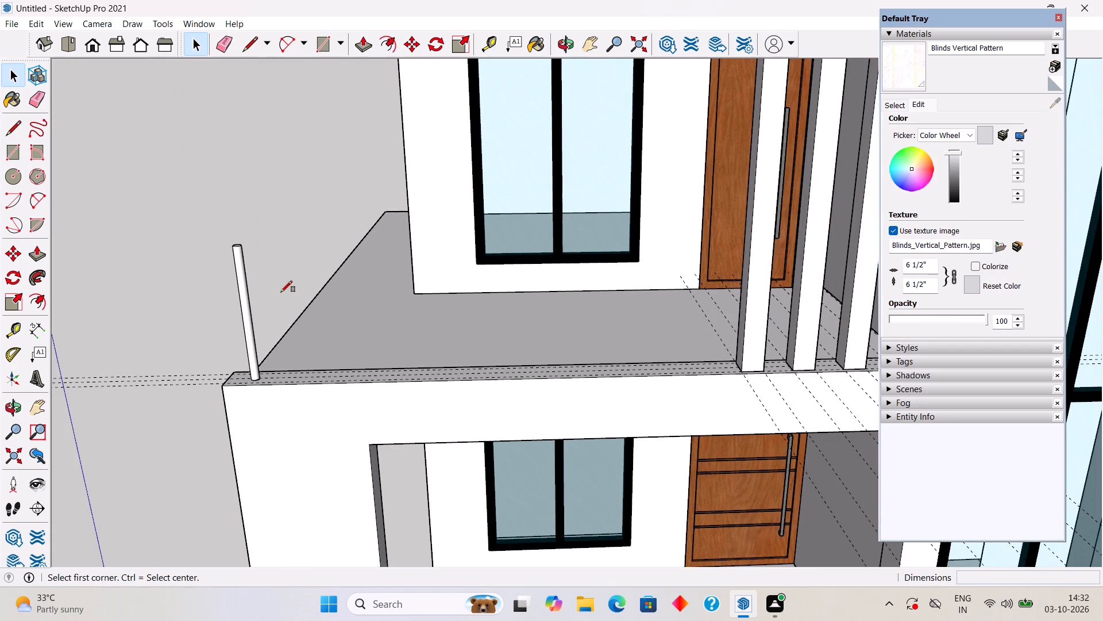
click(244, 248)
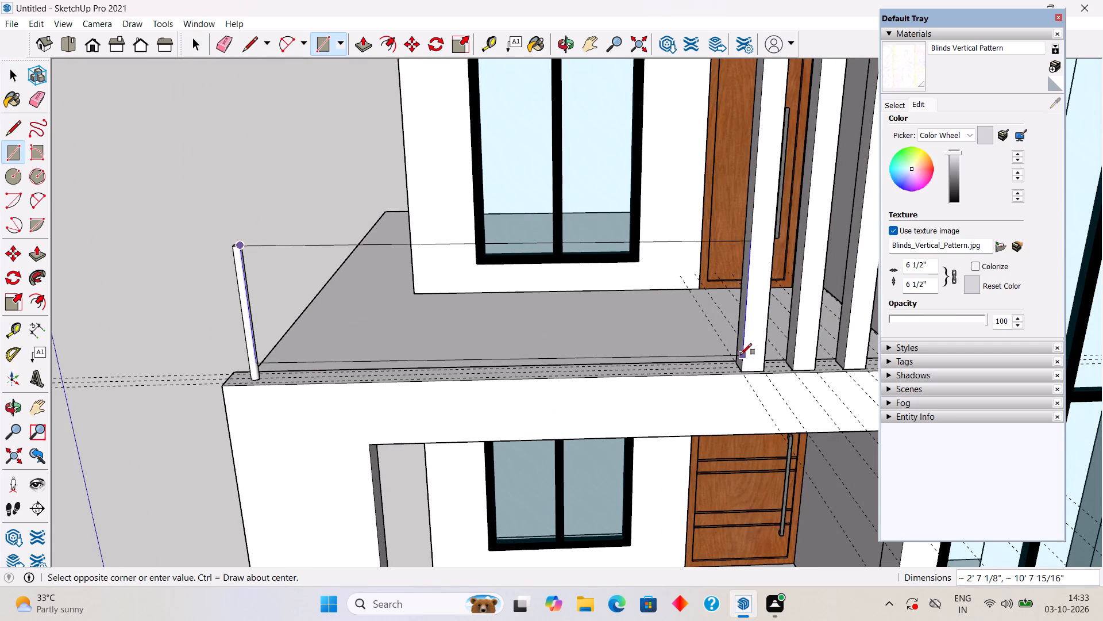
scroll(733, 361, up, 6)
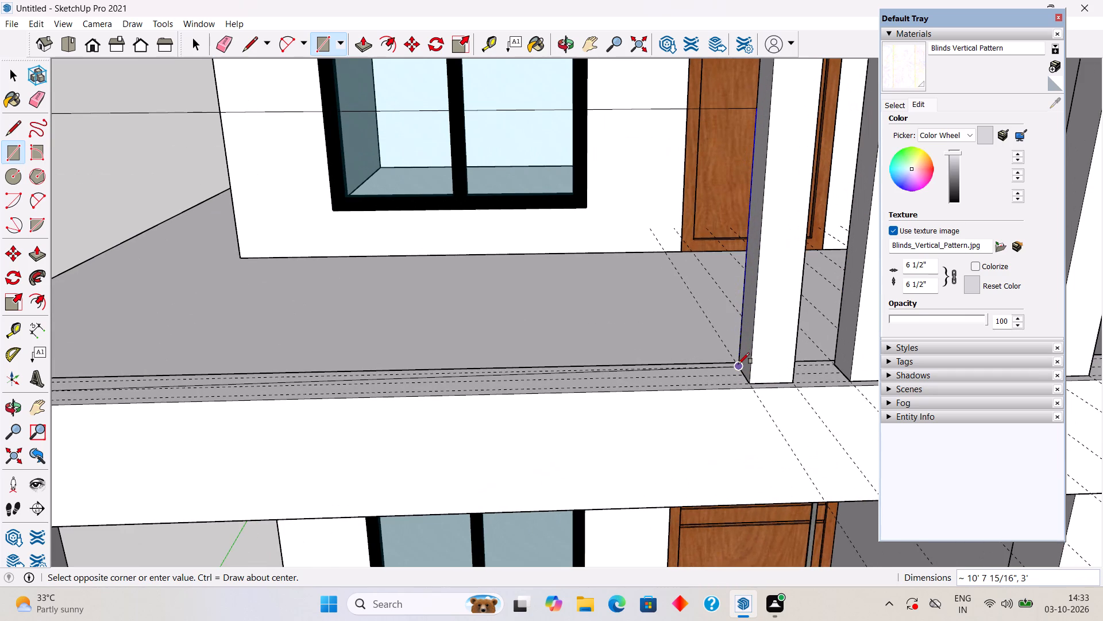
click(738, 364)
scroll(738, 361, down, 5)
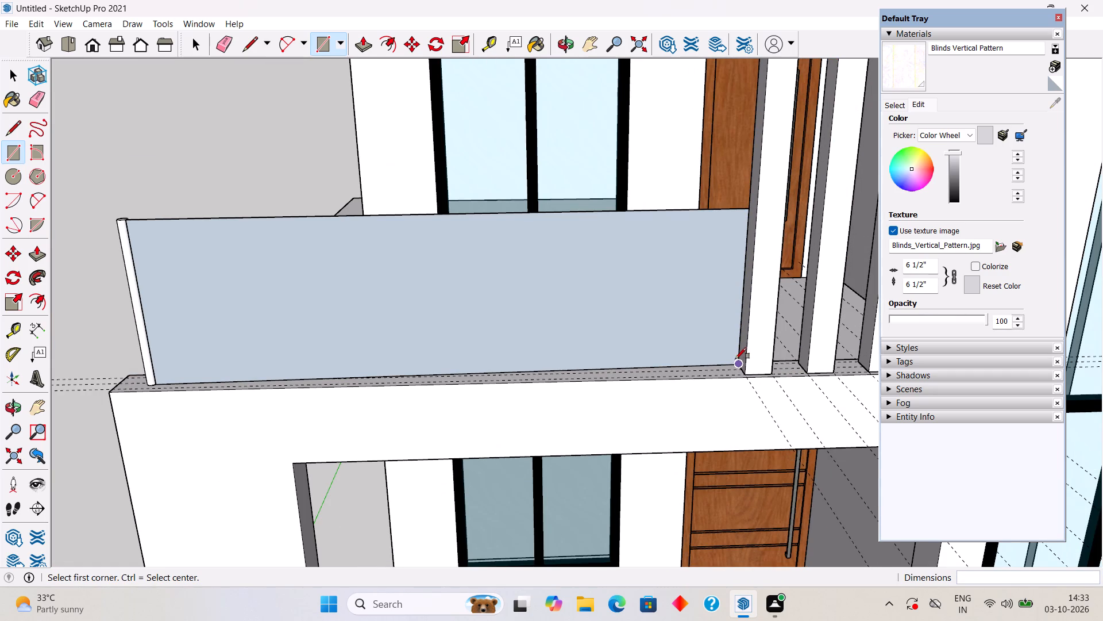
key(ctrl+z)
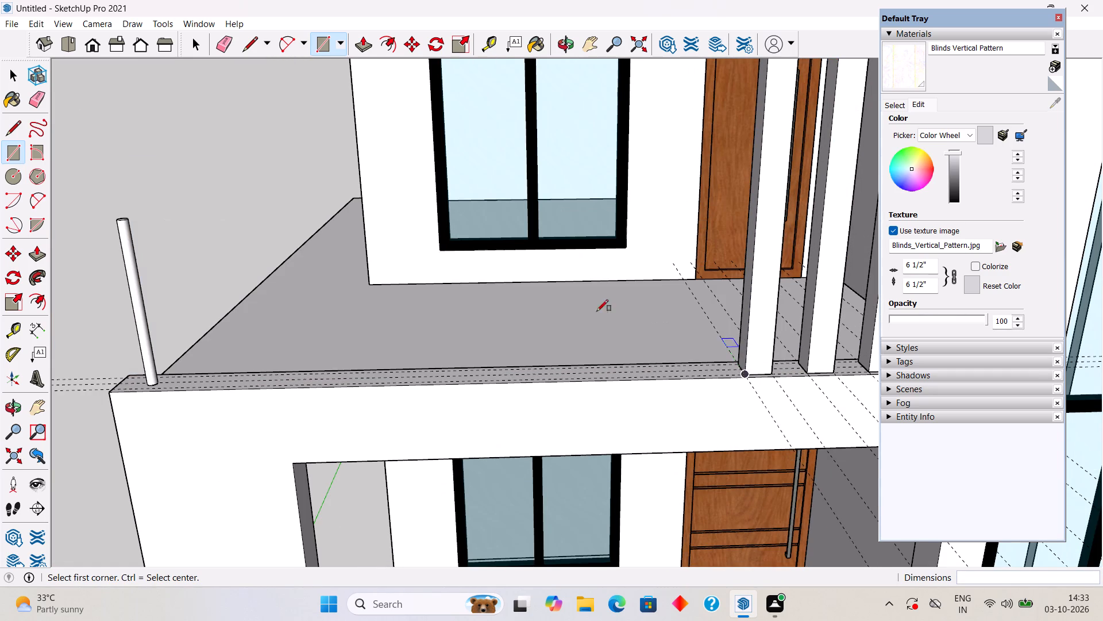
Draw a vertical railing panel rectangle, about 10' 8 3/4" by 3', from the round post's top to the nearest column's base edge, between its corners.
click(119, 225)
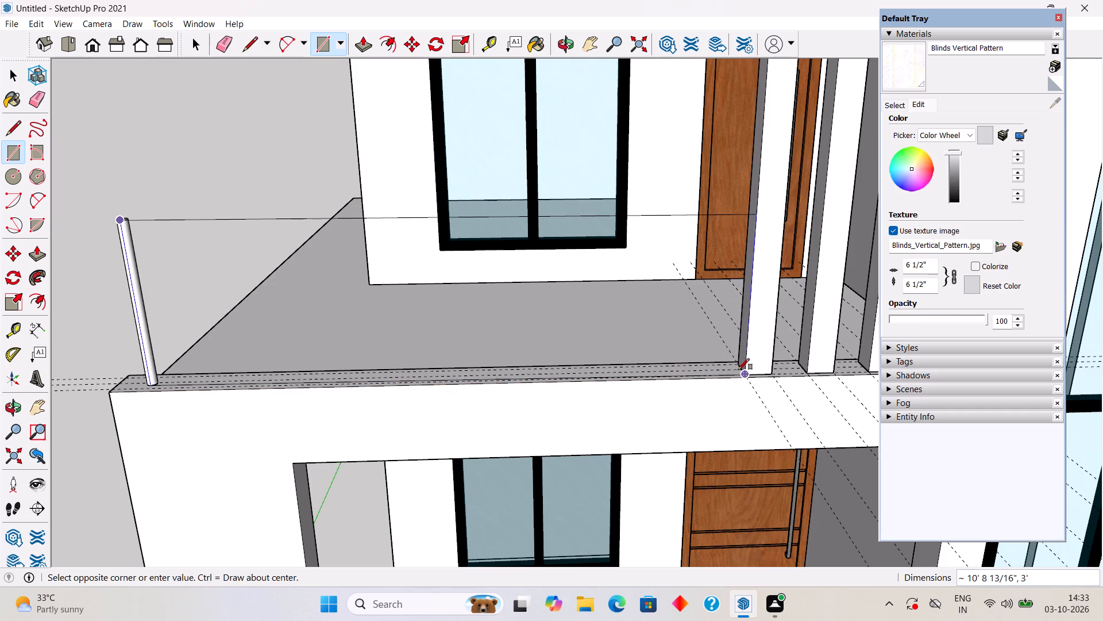
scroll(739, 368, up, 5)
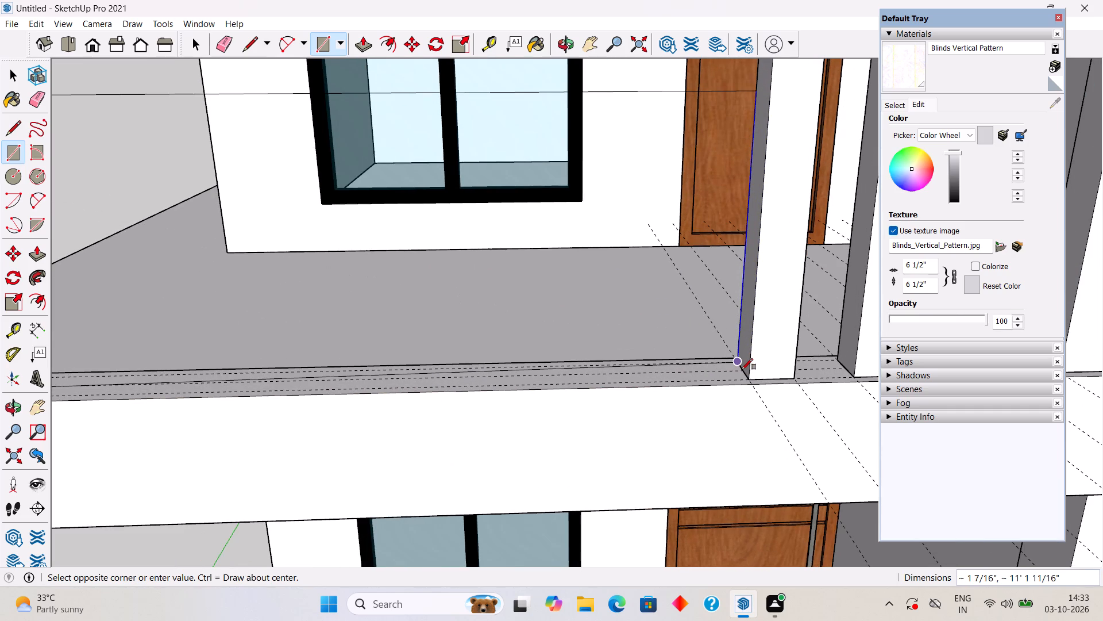
scroll(742, 372, up, 9)
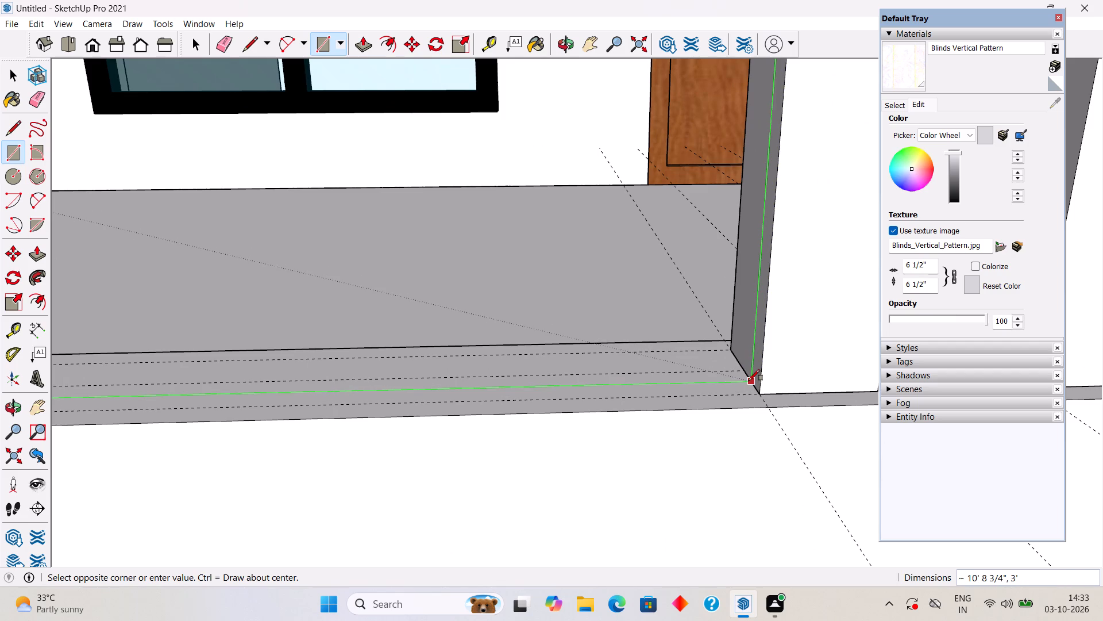
click(749, 381)
scroll(749, 378, down, 20)
scroll(749, 378, down, 1)
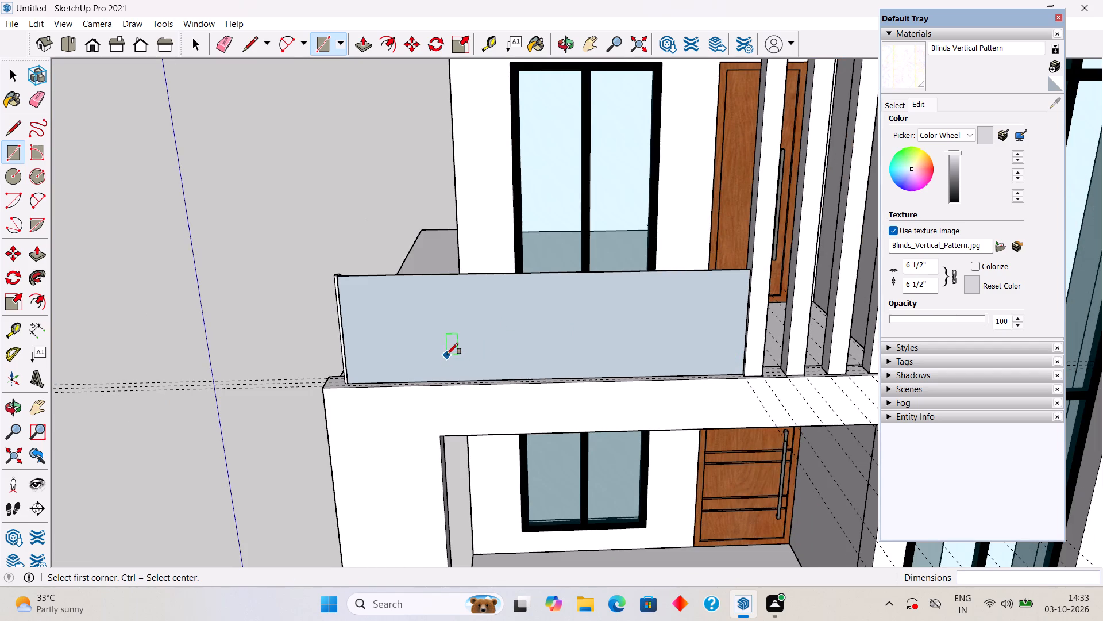
key(space)
middle_drag(392, 322, 690, 403)
scroll(392, 310, down, 1)
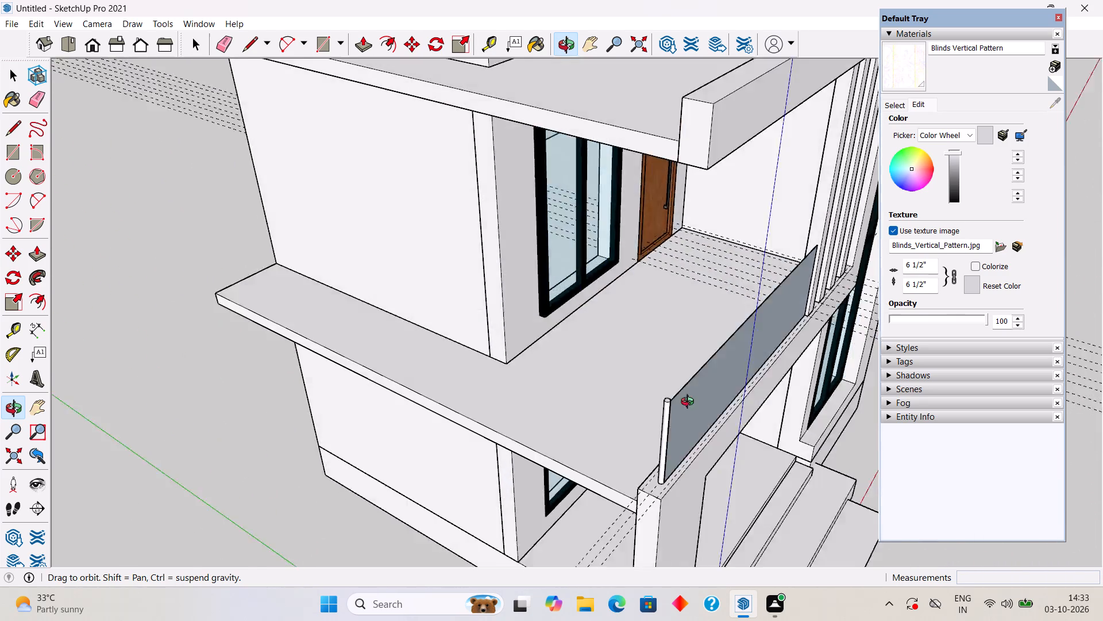
middle_drag(690, 403, 805, 421)
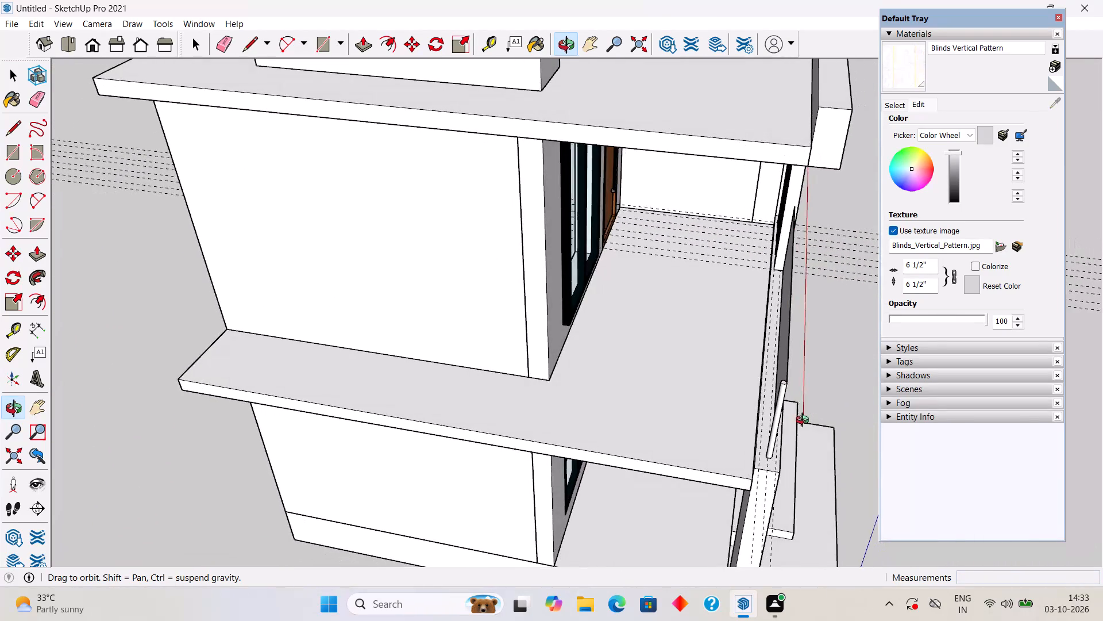
middle_drag(805, 421, 575, 370)
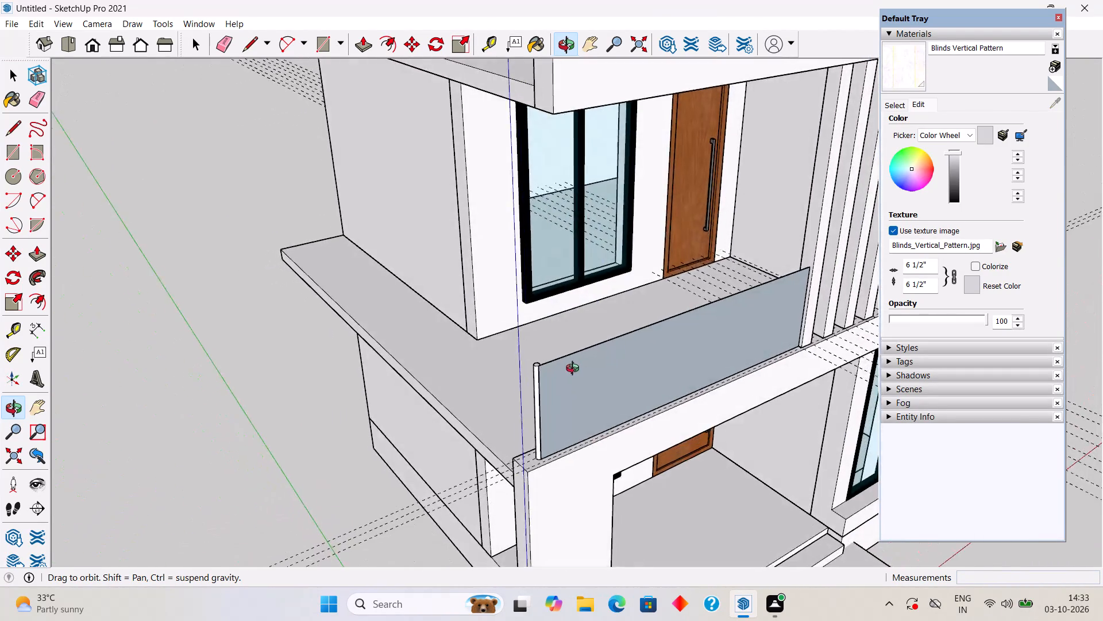
Examine the new railing panel on the first-floor front frame from the front and from the side of the house.
middle_drag(575, 370, 541, 359)
scroll(541, 359, down, 3)
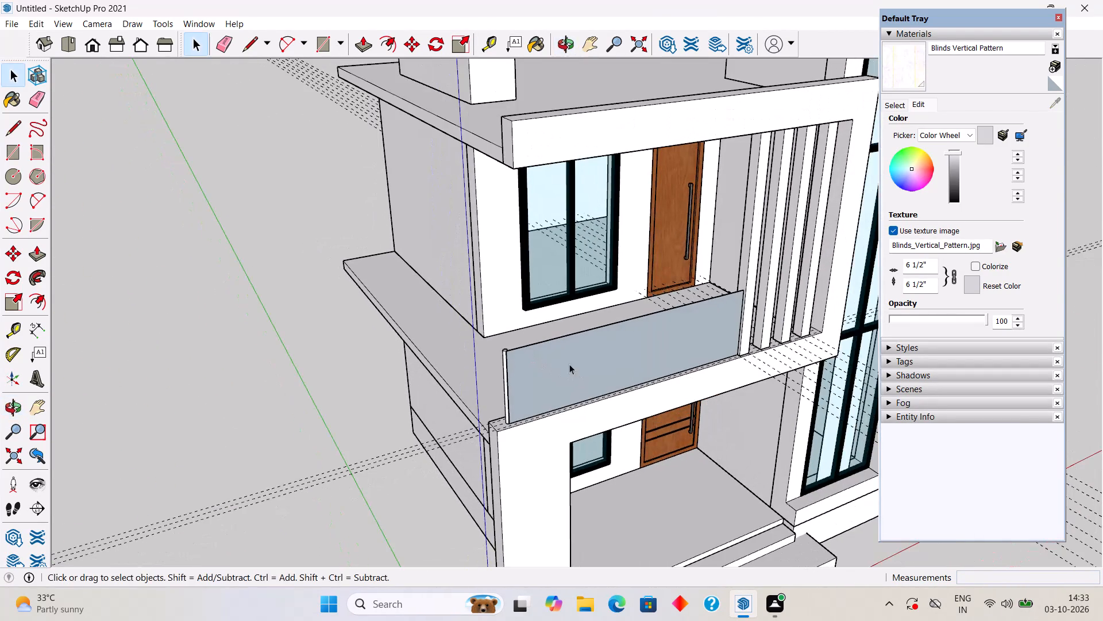
scroll(361, 342, down, 5)
scroll(482, 338, down, 5)
middle_drag(487, 344, 387, 219)
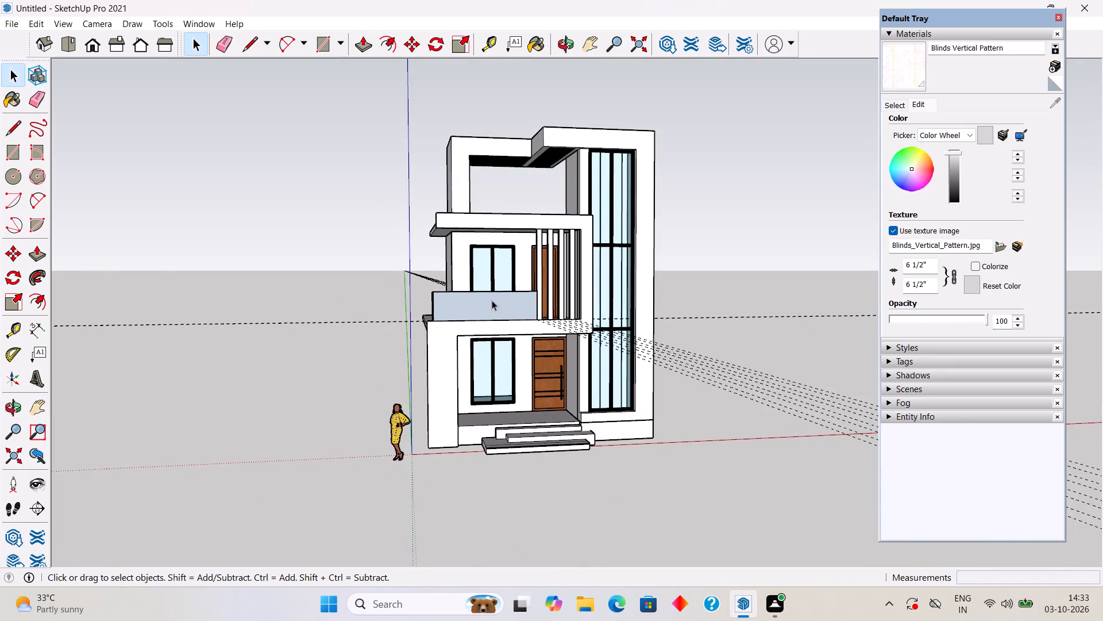
scroll(493, 299, up, 8)
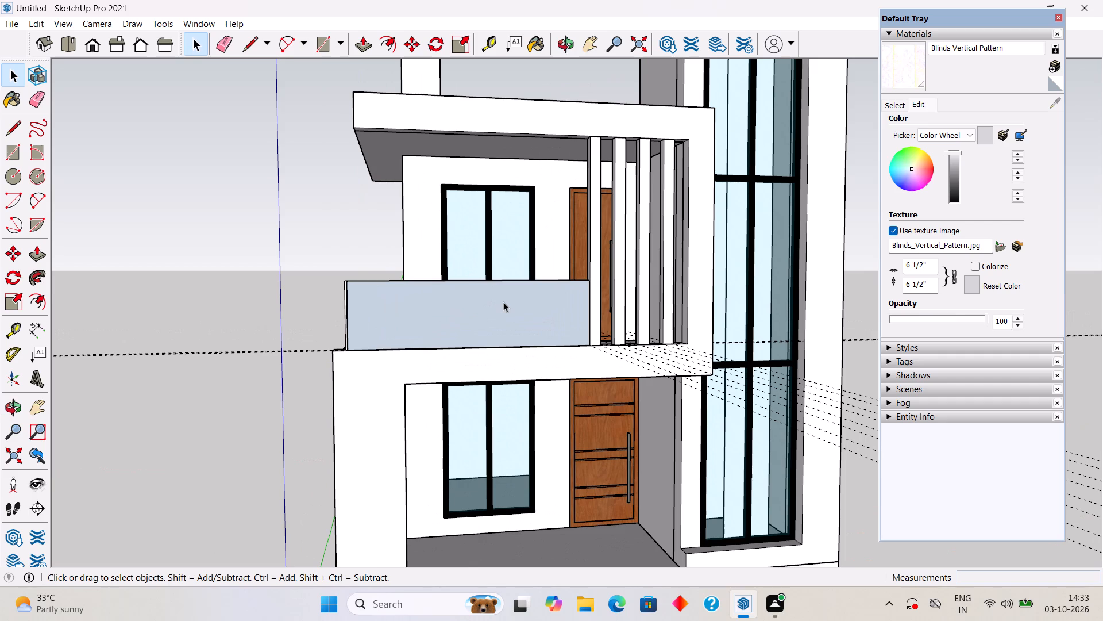
scroll(503, 302, down, 2)
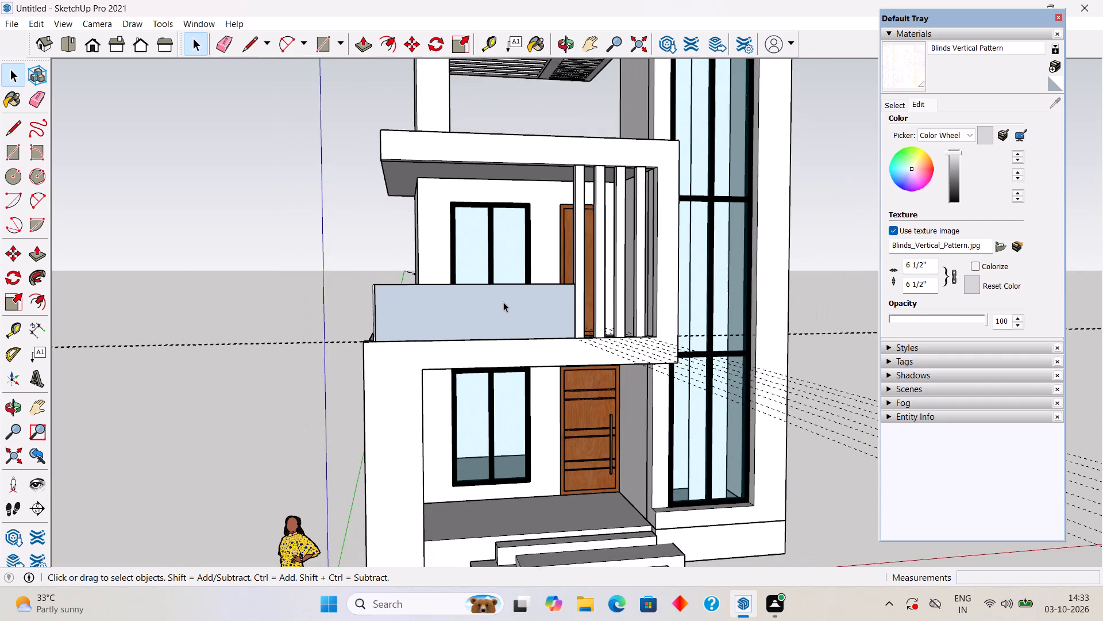
scroll(503, 302, down, 2)
middle_drag(384, 310, 711, 423)
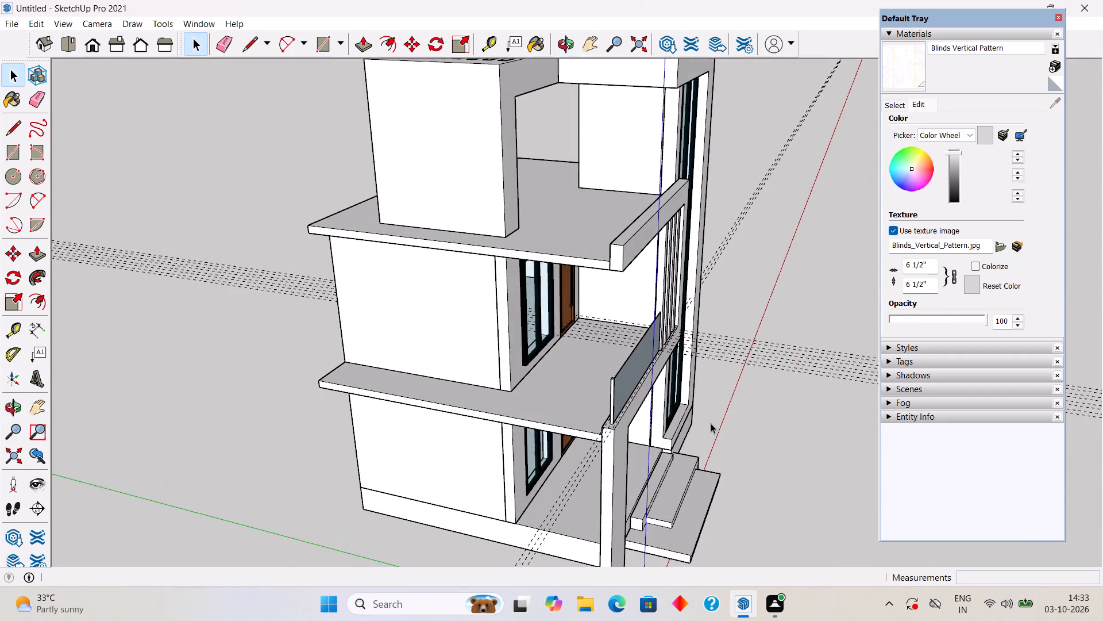
Move the round railing post at the panel's outer end by about 5/8", picking the move point at its base.
scroll(646, 420, up, 5)
scroll(573, 405, up, 10)
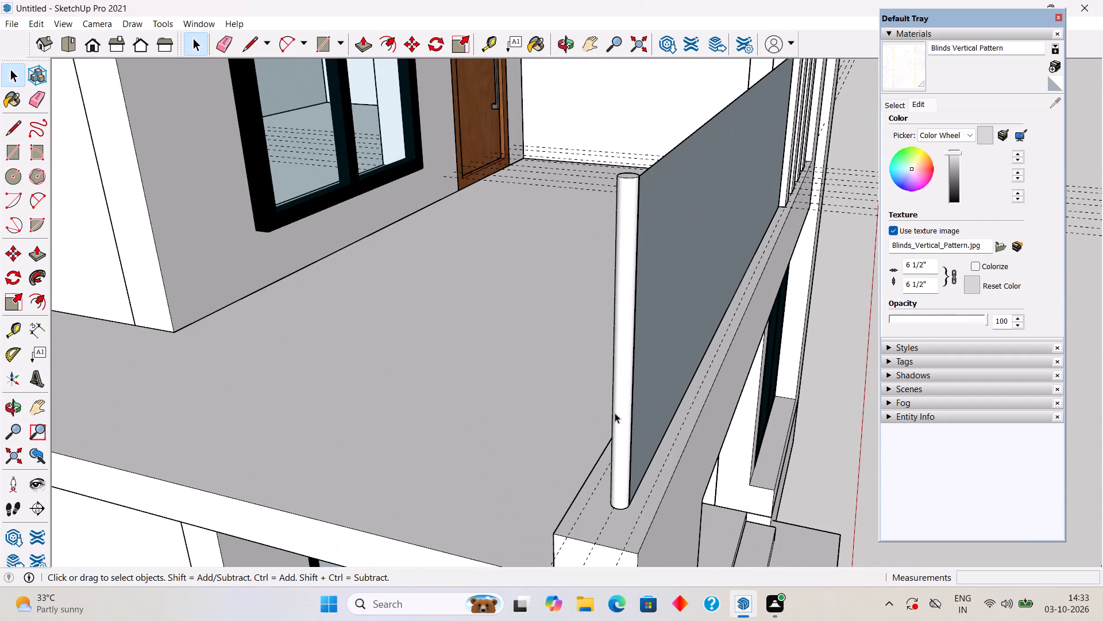
click(615, 413)
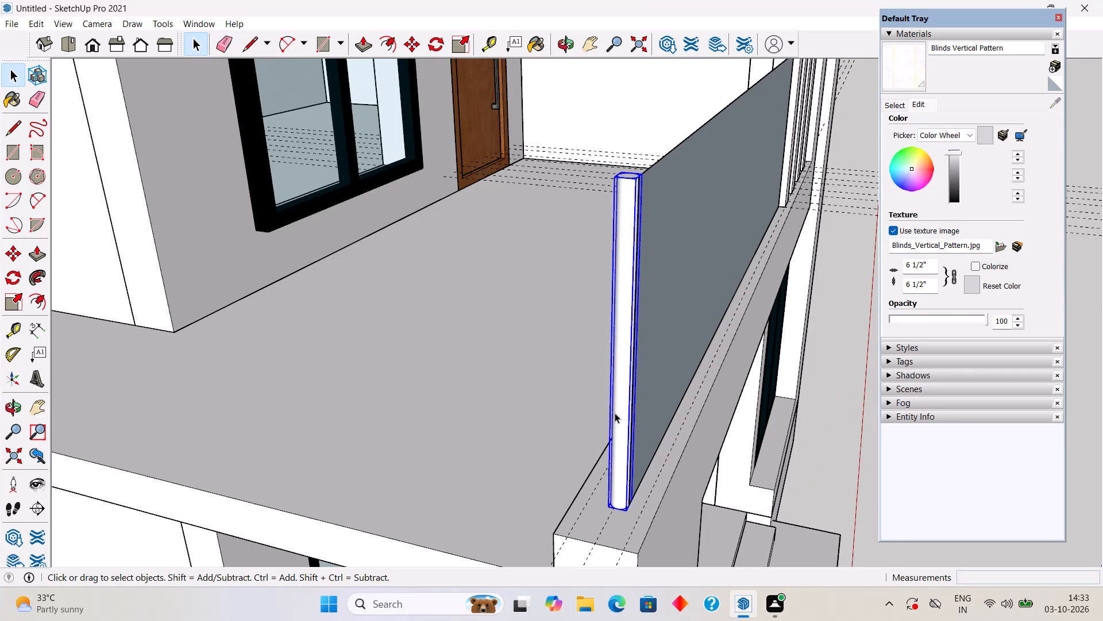
key(m)
click(633, 501)
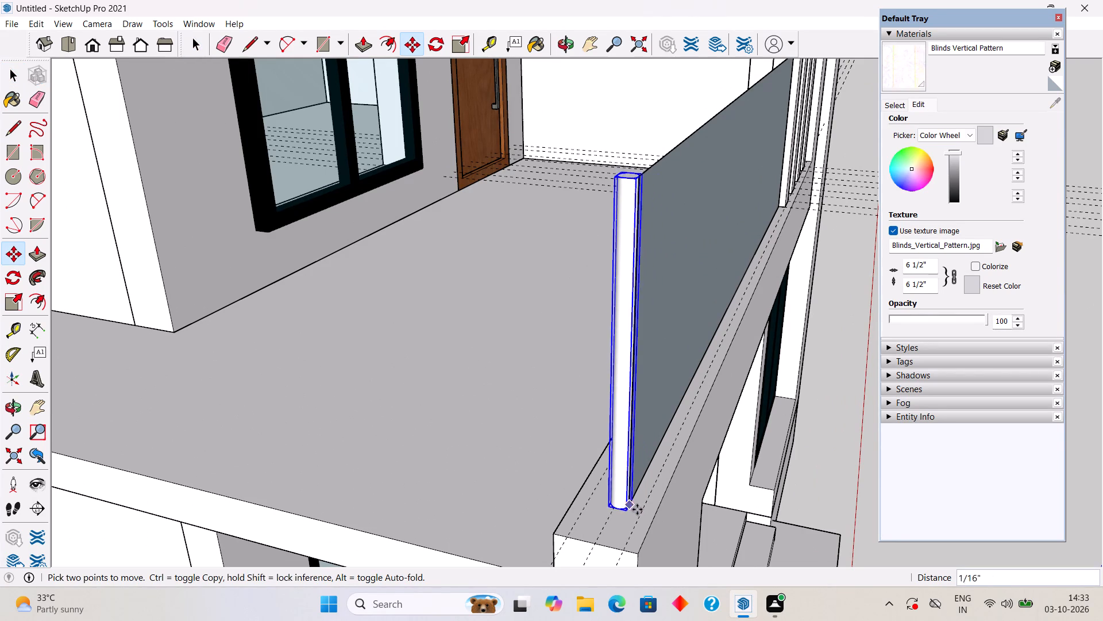
scroll(635, 507, up, 11)
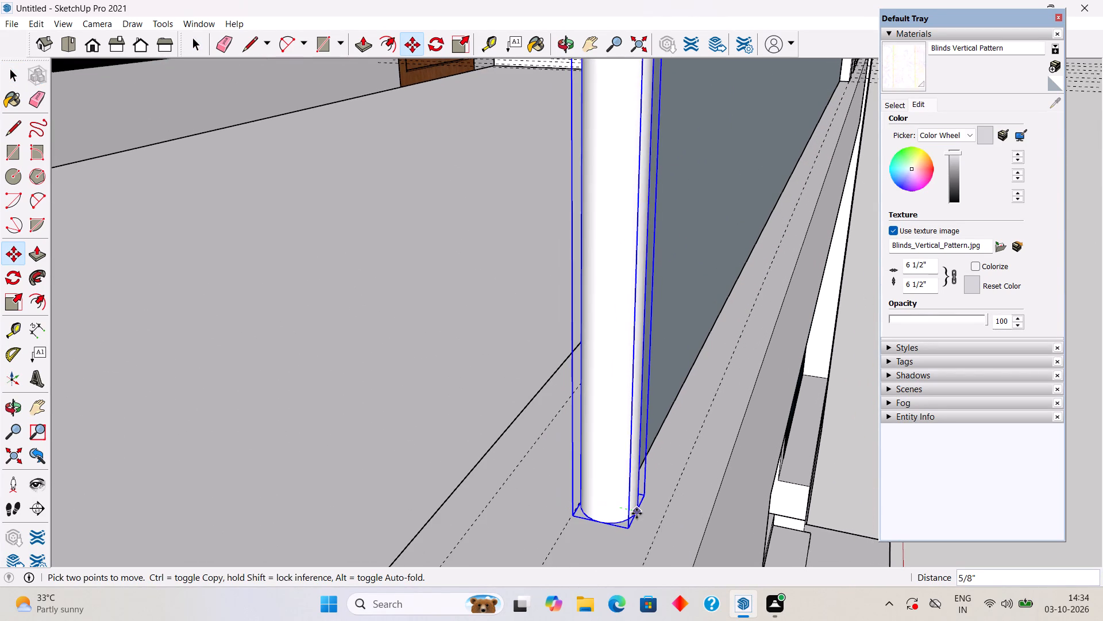
click(637, 513)
scroll(637, 513, down, 7)
key(space)
middle_drag(583, 512, 458, 480)
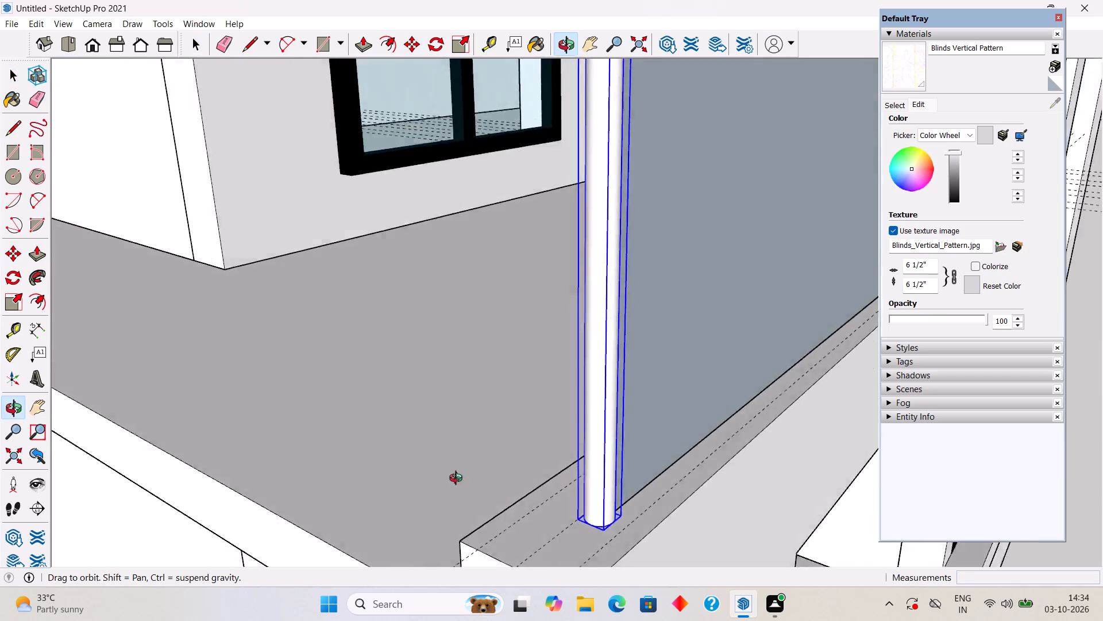
middle_drag(458, 480, 88, 382)
scroll(102, 385, down, 5)
click(122, 304)
Delete all construction guides from the model.
scroll(166, 321, down, 7)
middle_drag(193, 348, 205, 352)
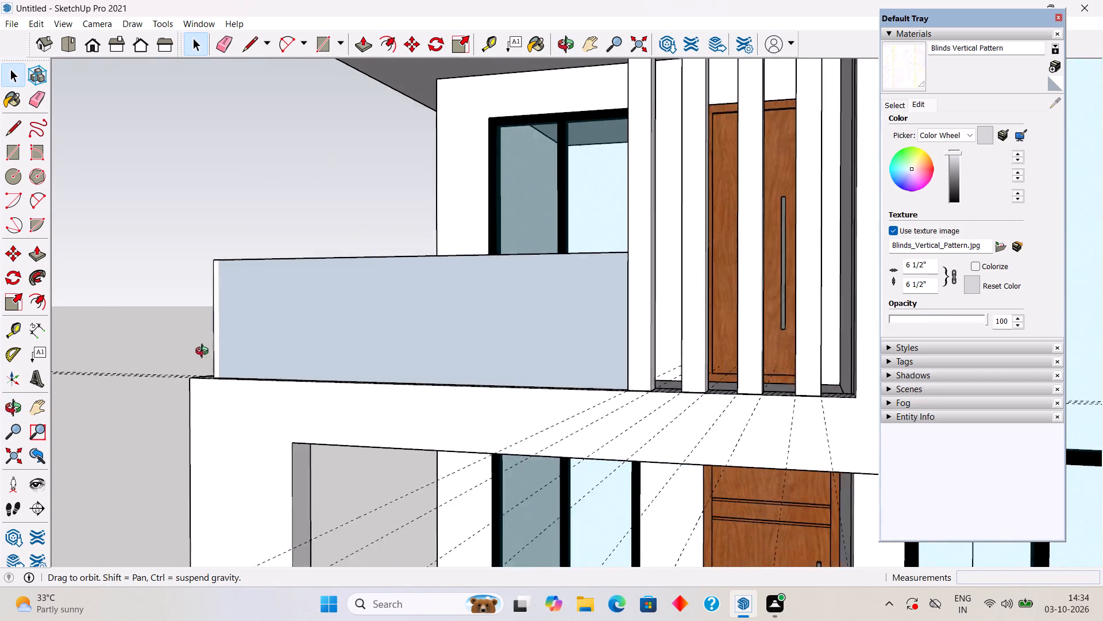
middle_drag(205, 352, 354, 357)
scroll(346, 373, down, 2)
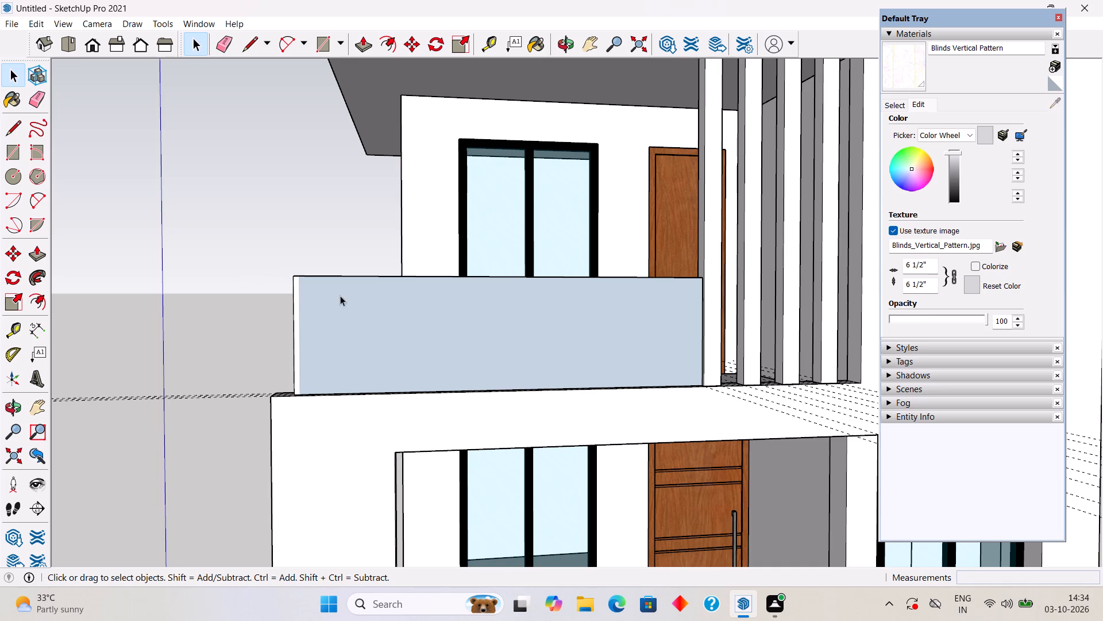
scroll(353, 295, down, 3)
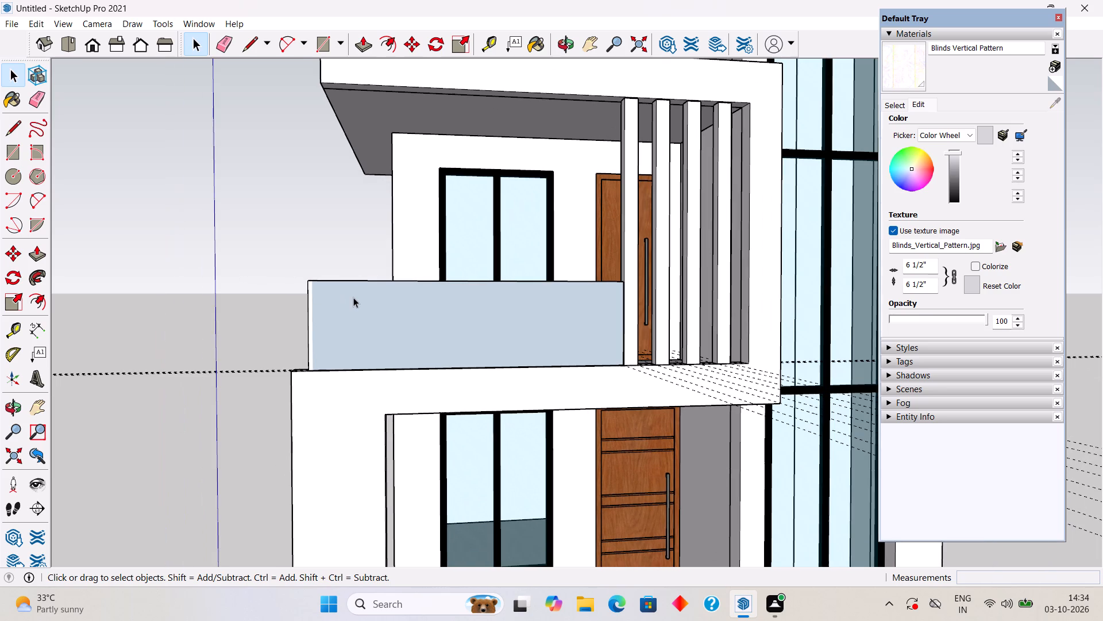
scroll(360, 301, down, 5)
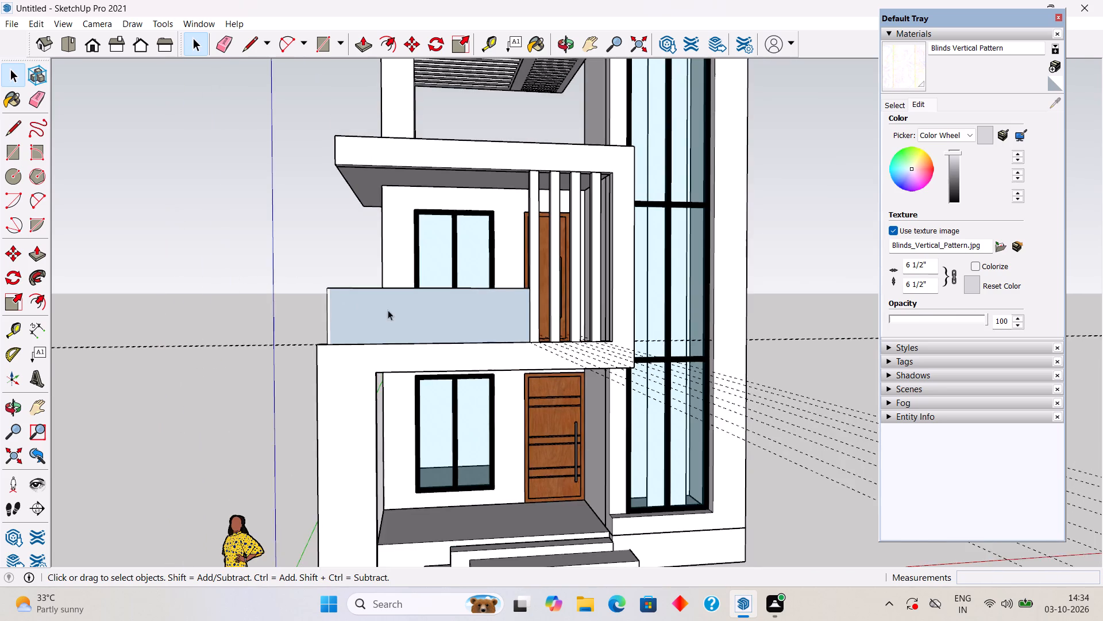
middle_drag(395, 313, 315, 331)
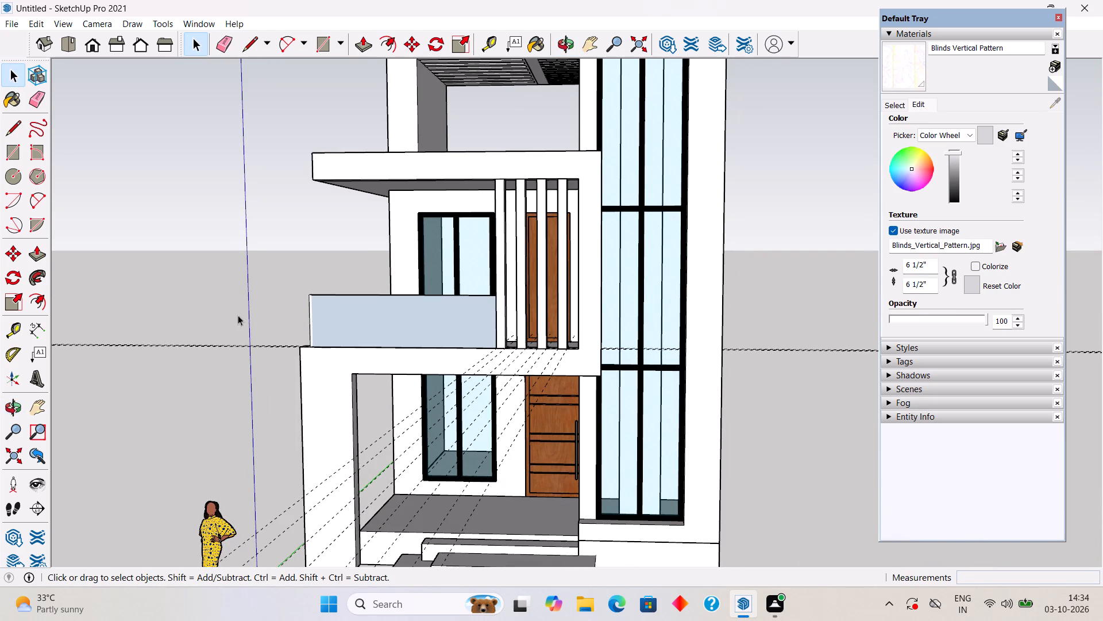
click(33, 22)
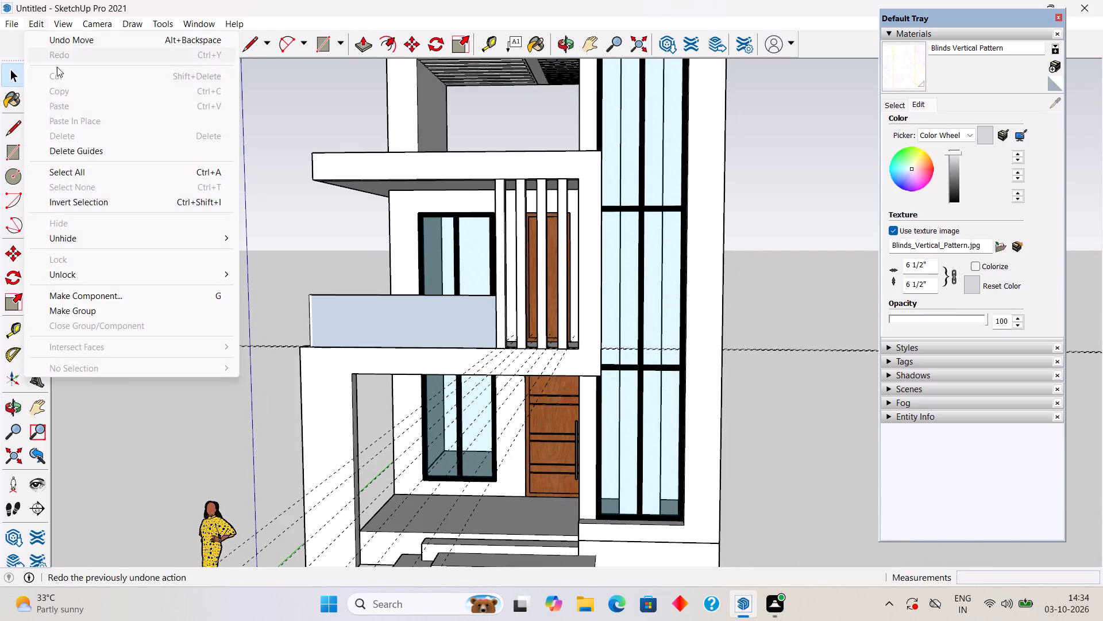
click(87, 149)
Paint the balcony railing panel with Translucent Glass Gray from the Glass and Mirrors materials.
middle_drag(253, 251, 360, 269)
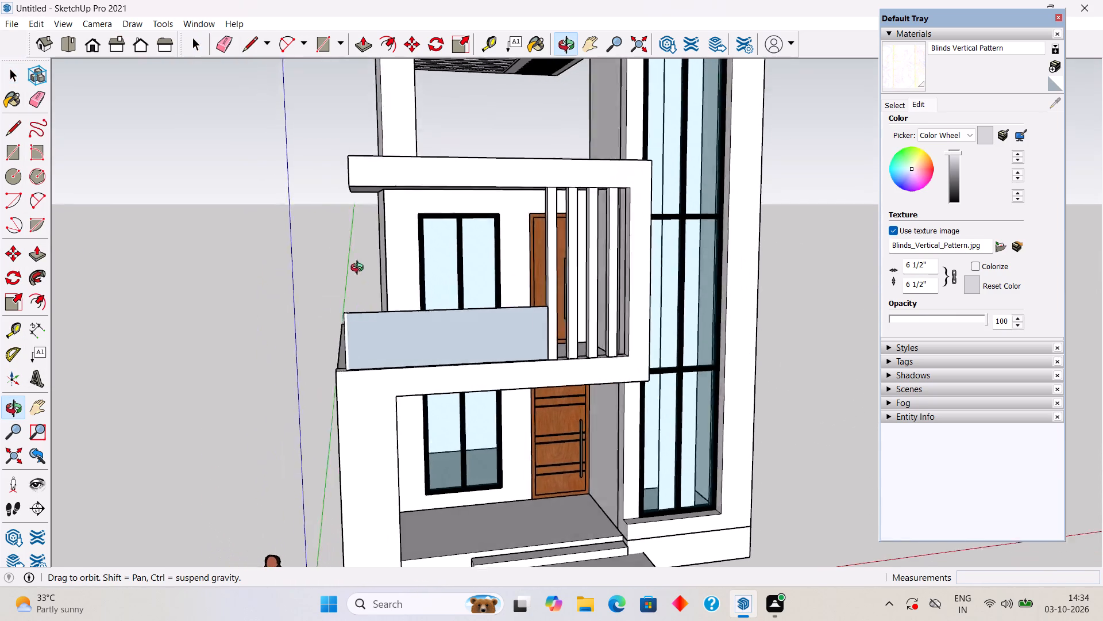
middle_drag(360, 269, 348, 227)
scroll(348, 221, down, 3)
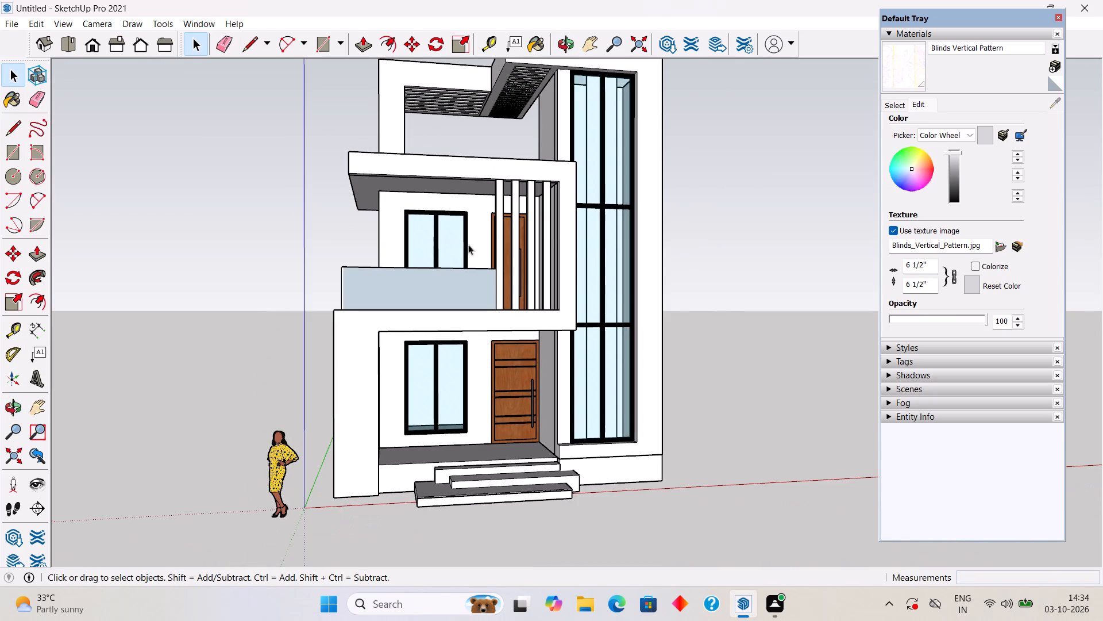
click(901, 106)
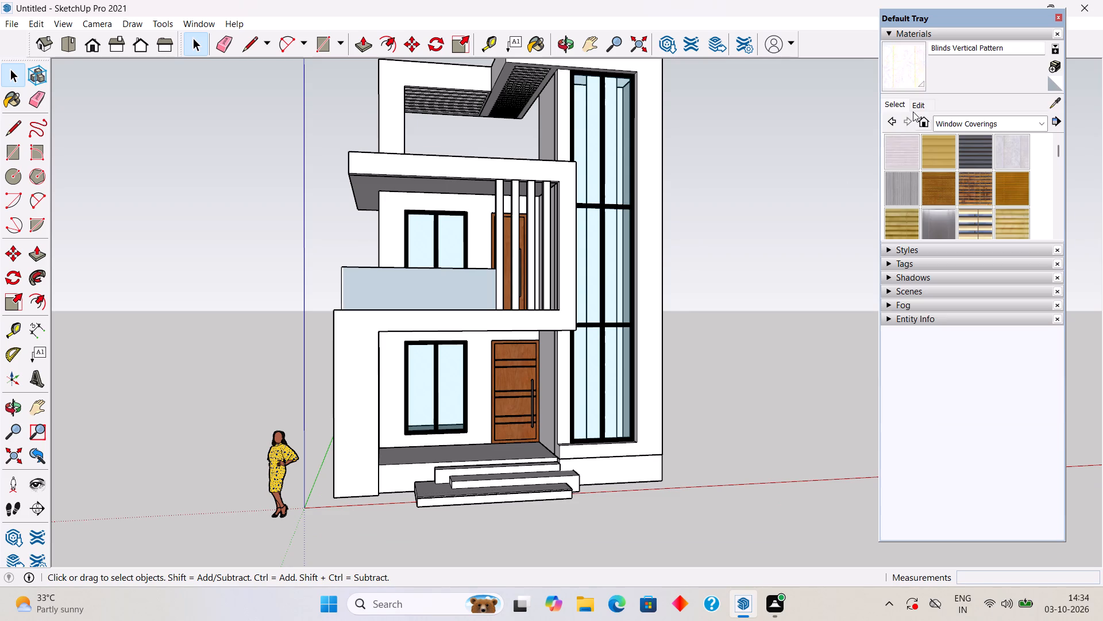
click(947, 124)
click(945, 194)
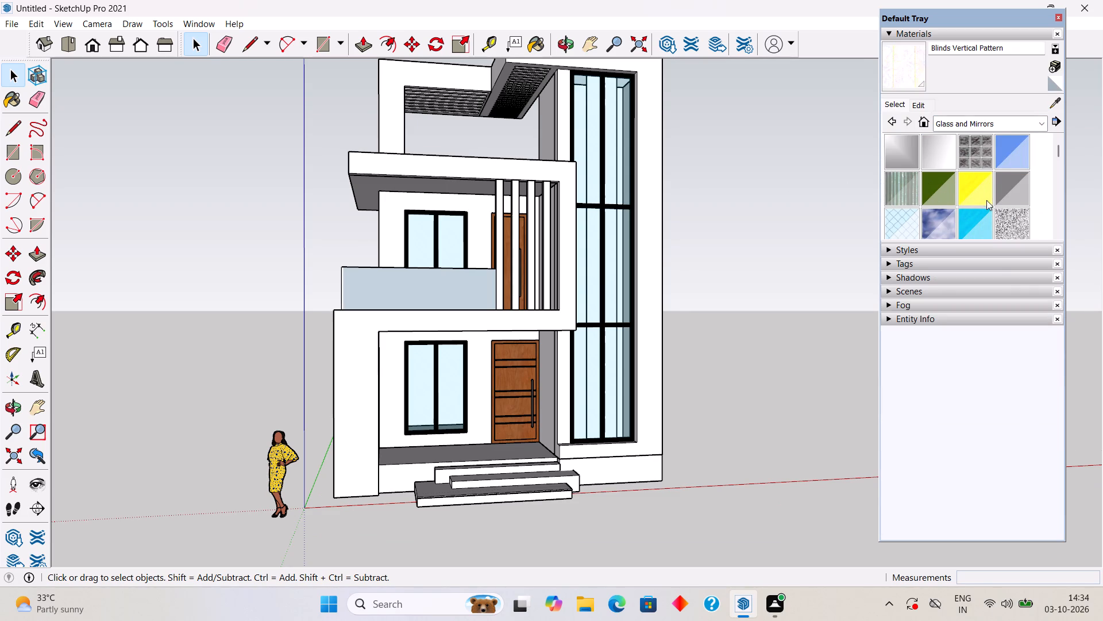
click(1011, 185)
click(469, 279)
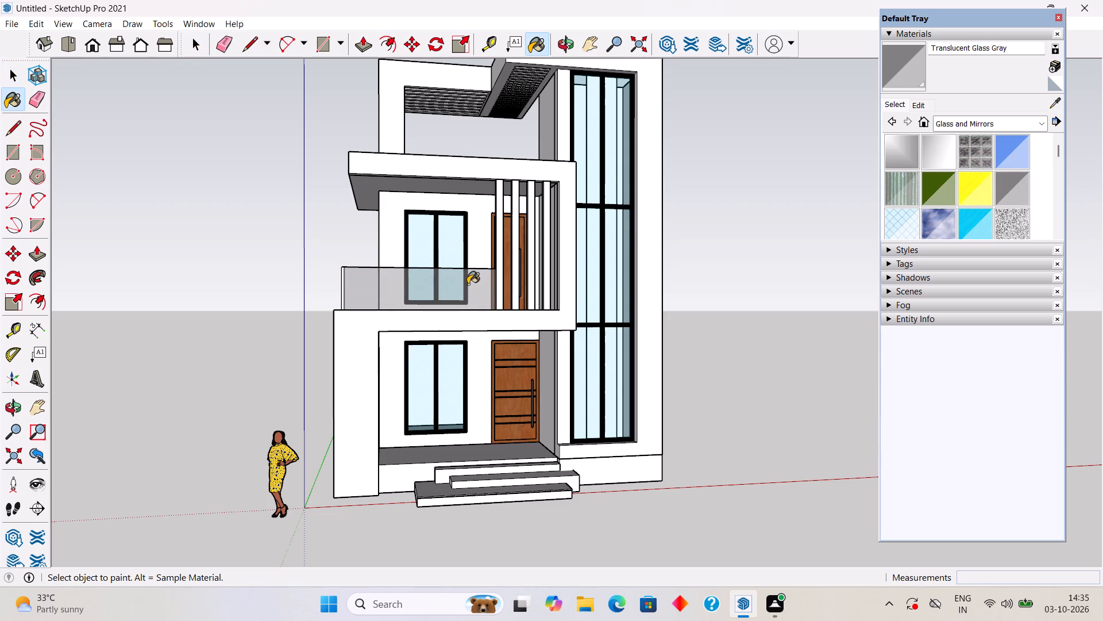
Lighten the Translucent Glass Gray material's colour to full brightness so the railing glass is white.
click(919, 104)
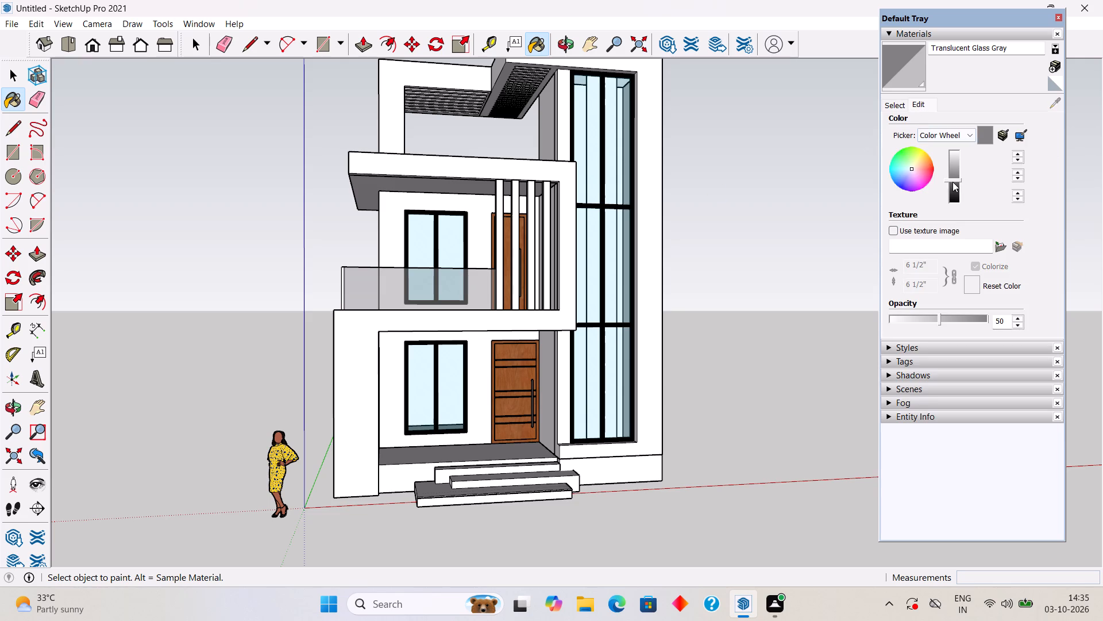
drag(952, 181, 950, 147)
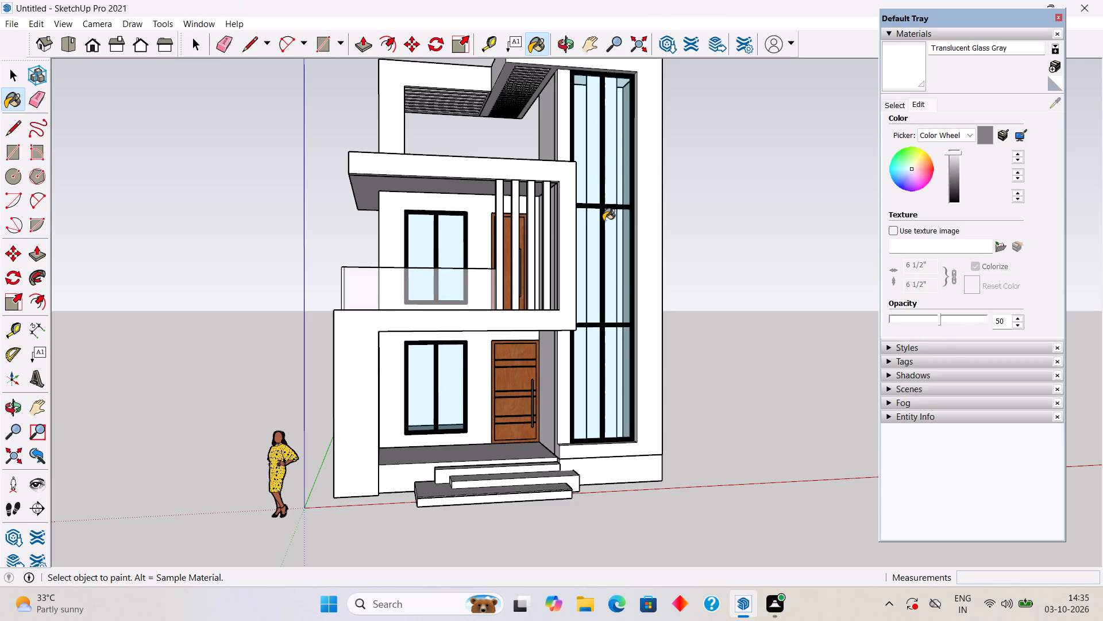
key(space)
Paint the round railing post with Metal Corrugated Shiny from the Metal materials.
click(888, 105)
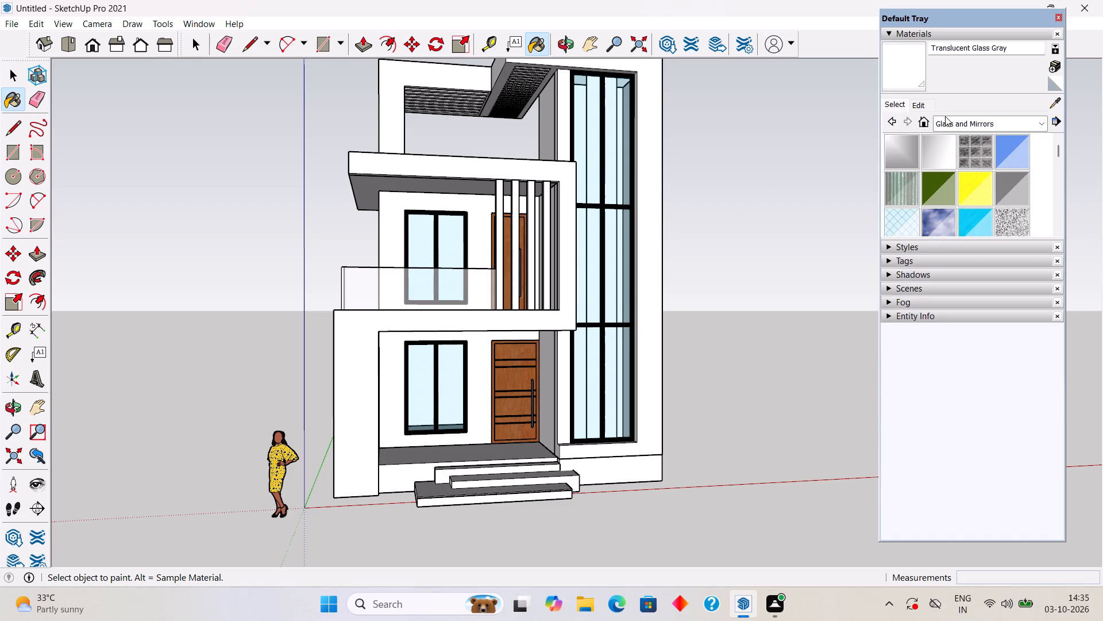
click(949, 121)
click(958, 216)
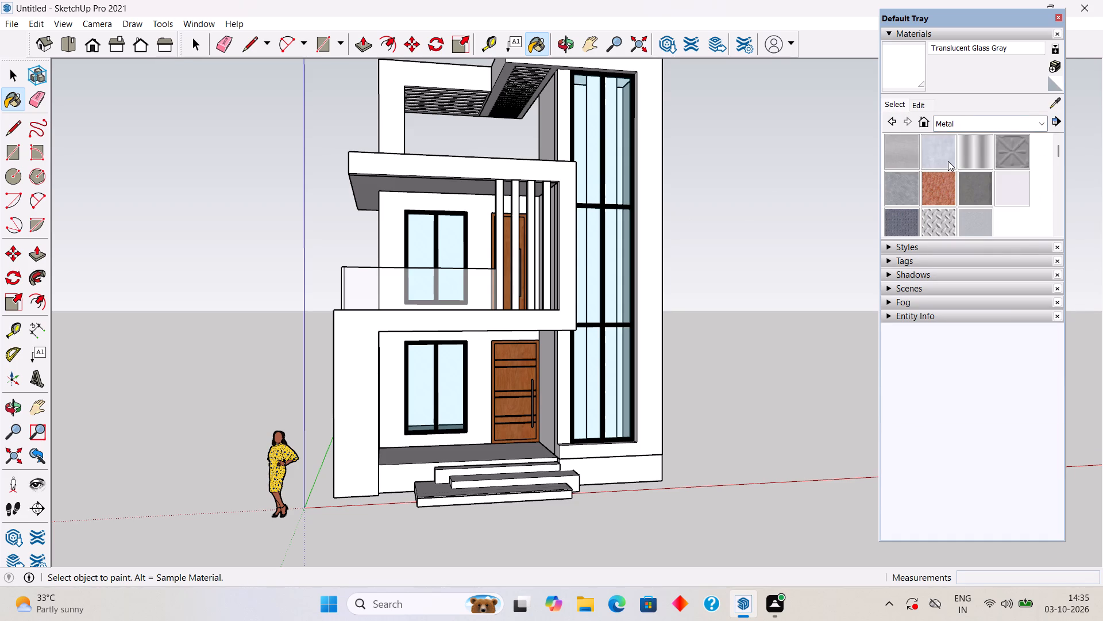
click(973, 144)
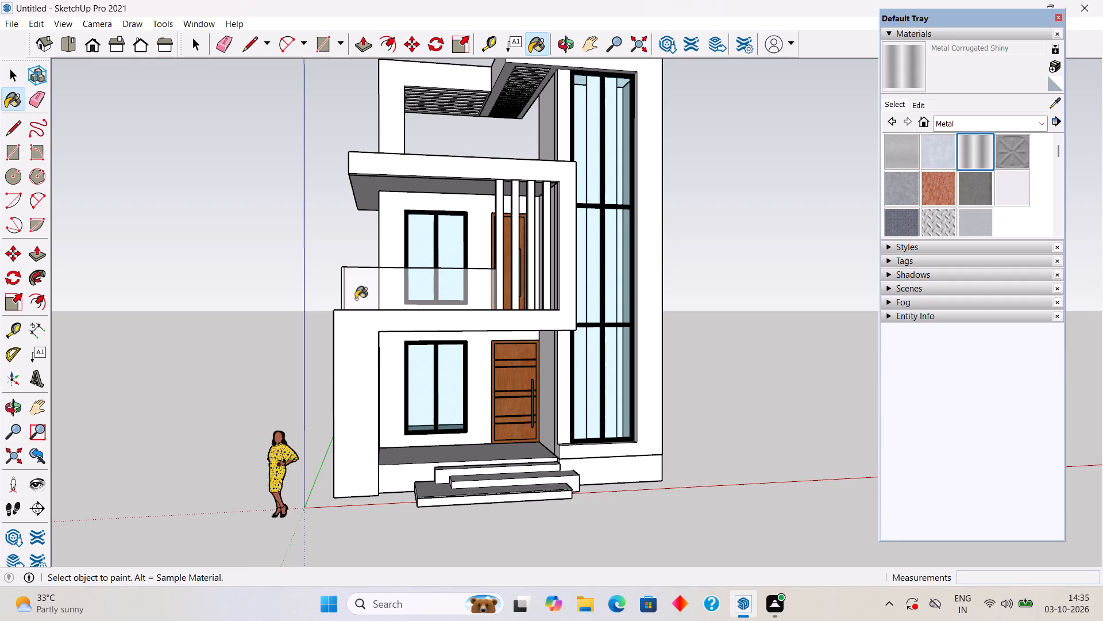
scroll(357, 244, up, 6)
scroll(309, 283, up, 6)
click(350, 306)
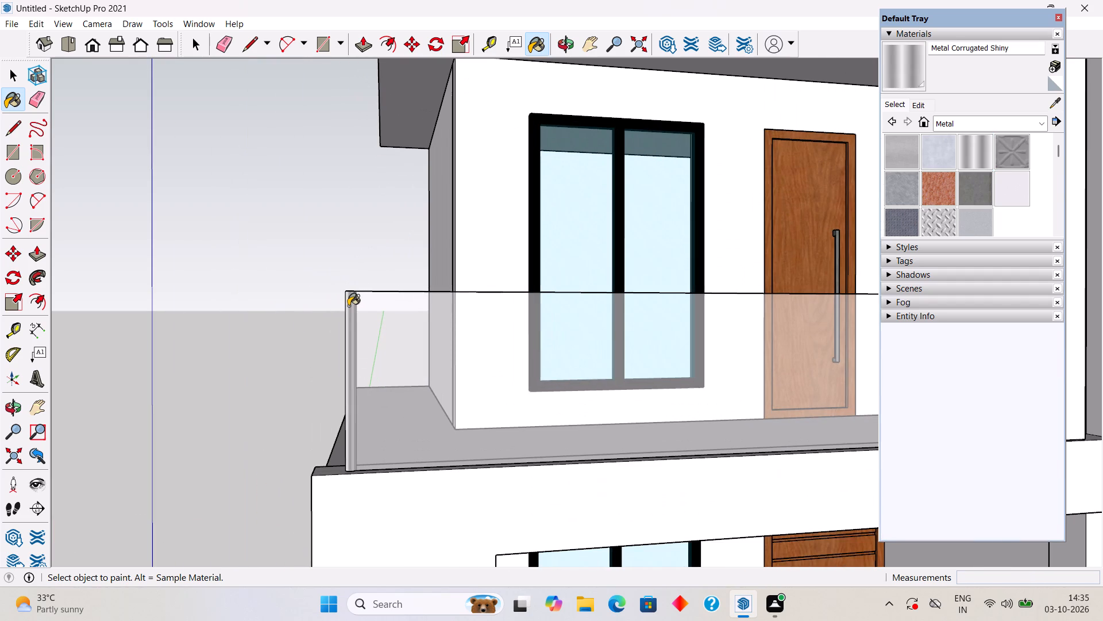
scroll(346, 304, down, 4)
key(space)
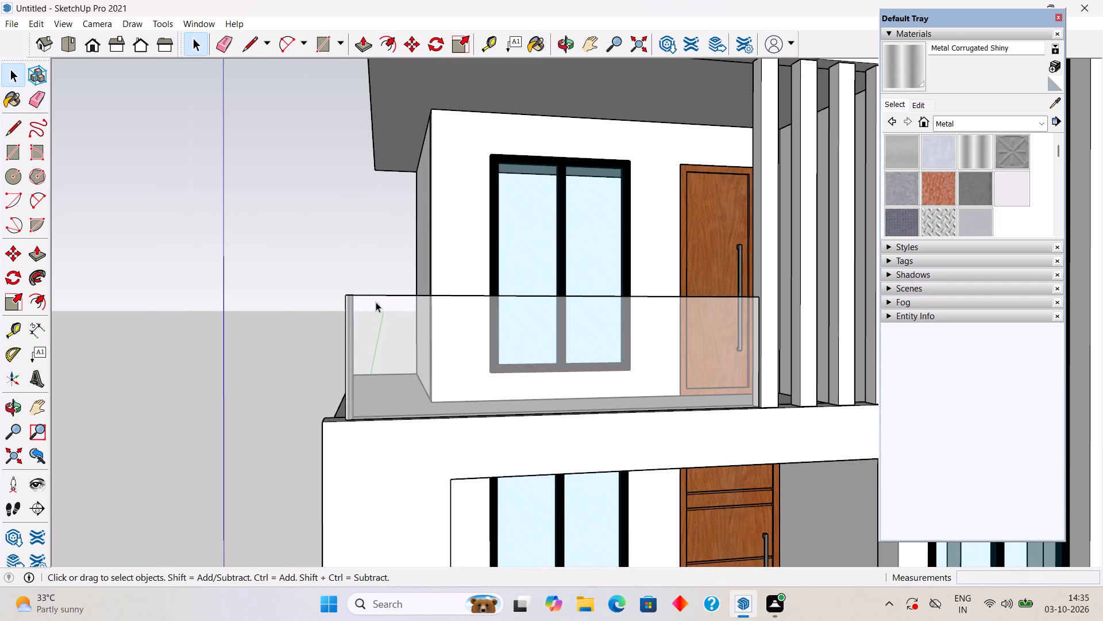
Select the glass railing panel with its edges and the round post, and make them a single group.
shift+click(364, 328)
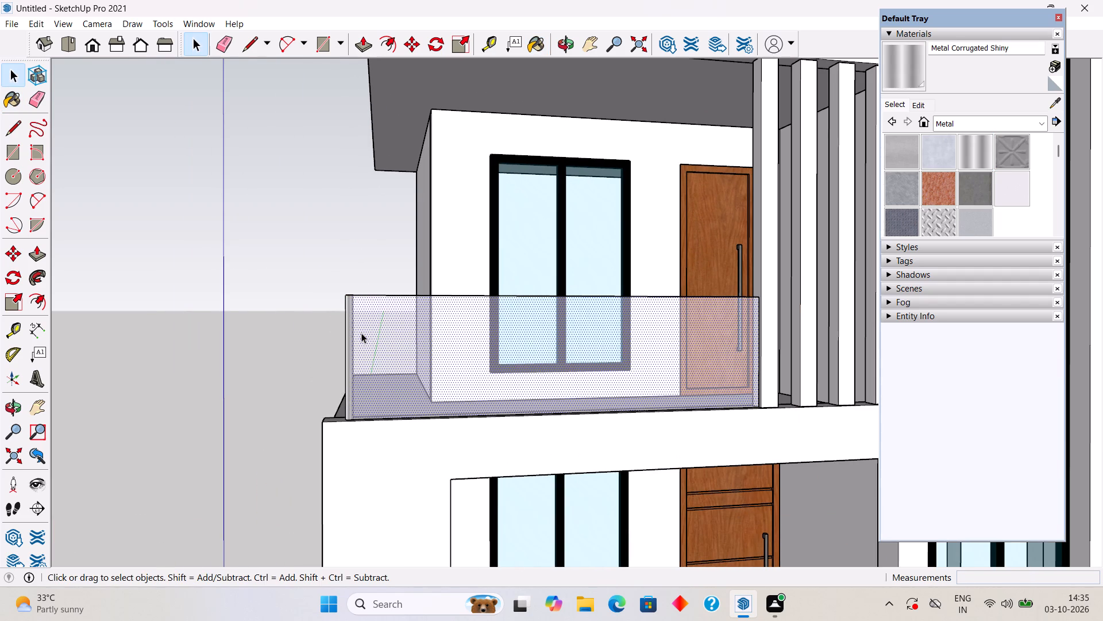
triple_click(361, 333)
shift+click(346, 344)
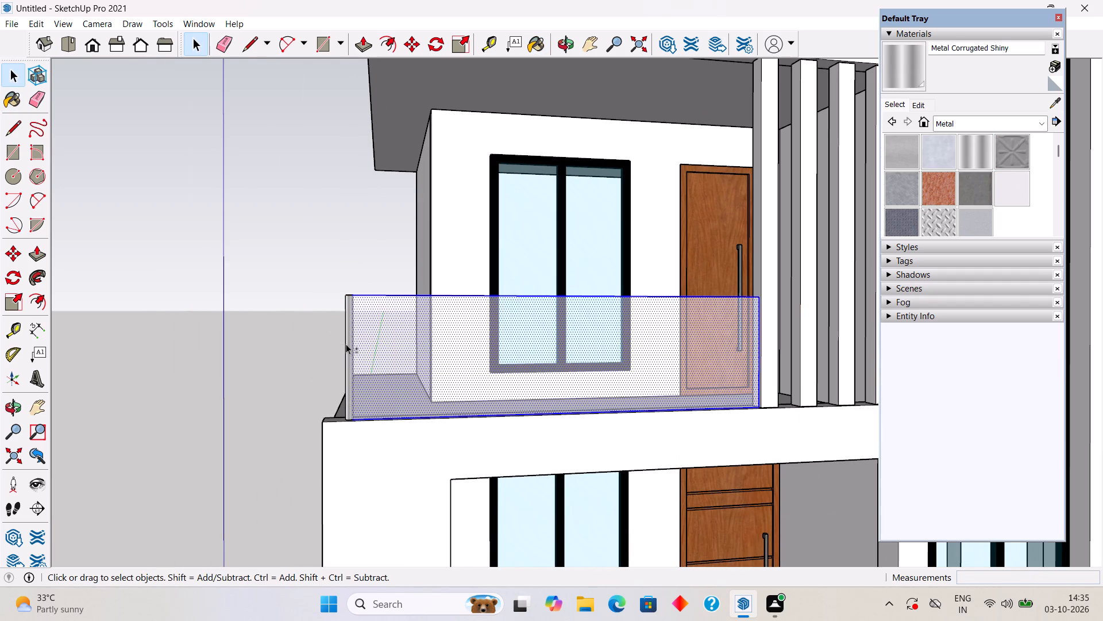
right_click(349, 339)
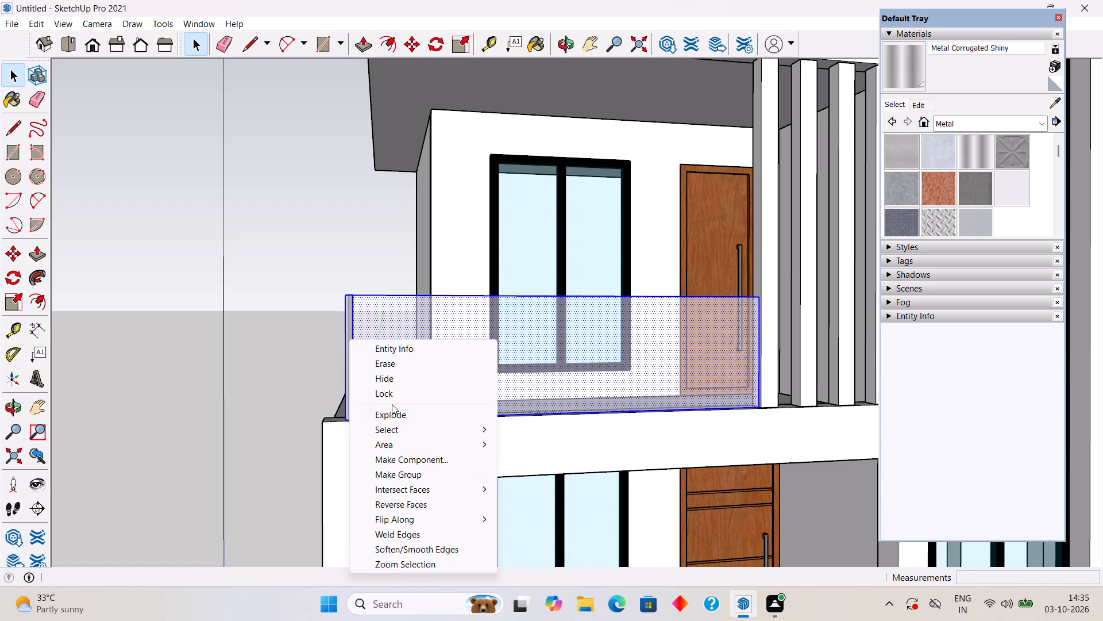
click(414, 474)
click(279, 356)
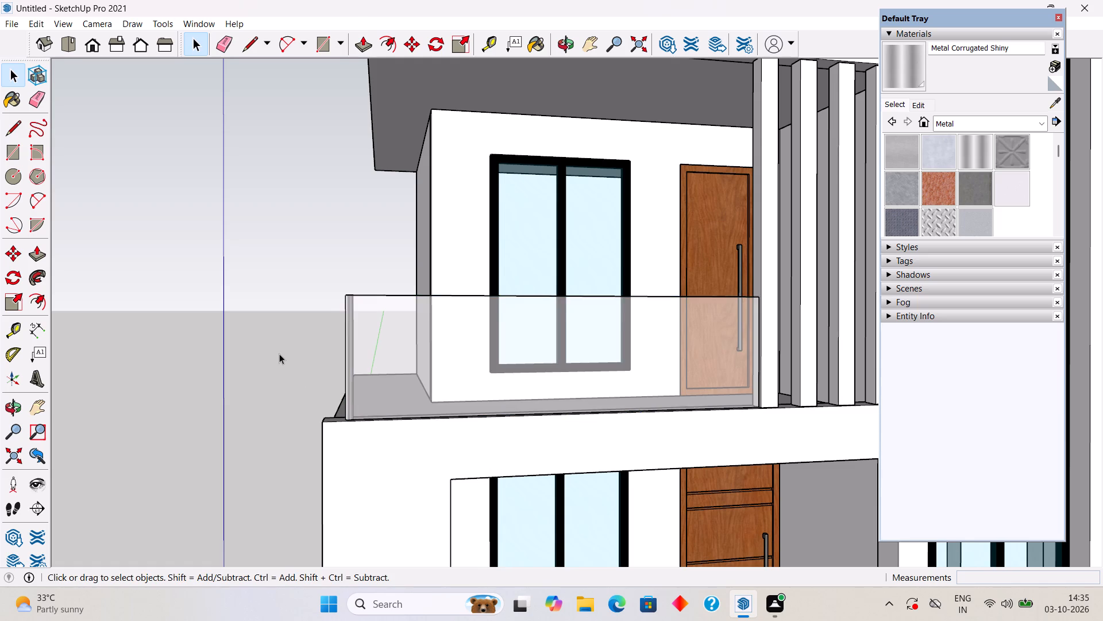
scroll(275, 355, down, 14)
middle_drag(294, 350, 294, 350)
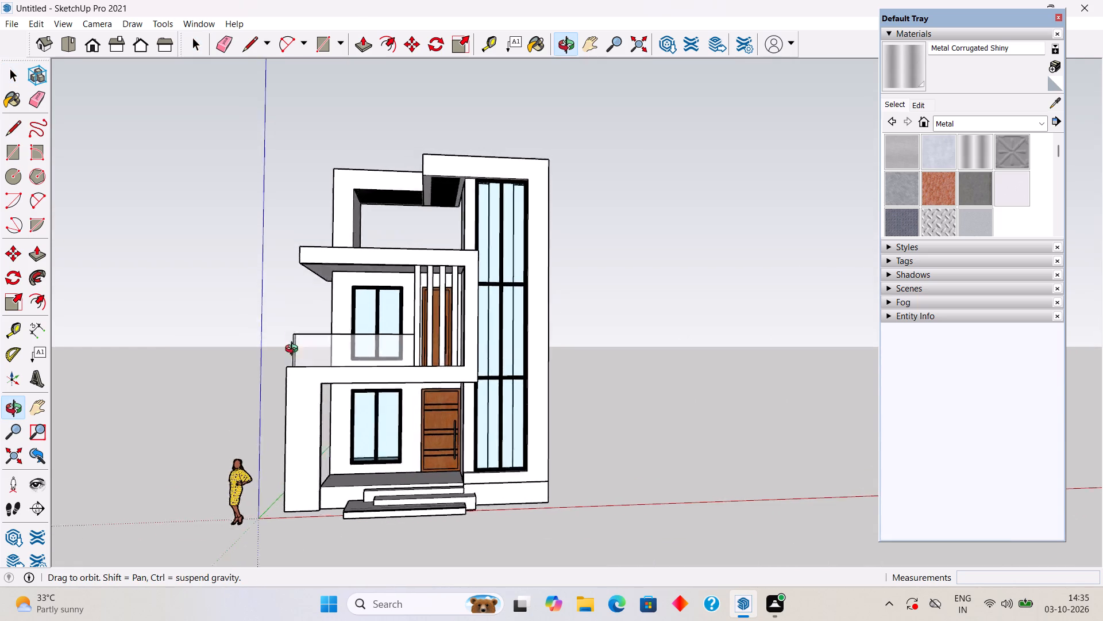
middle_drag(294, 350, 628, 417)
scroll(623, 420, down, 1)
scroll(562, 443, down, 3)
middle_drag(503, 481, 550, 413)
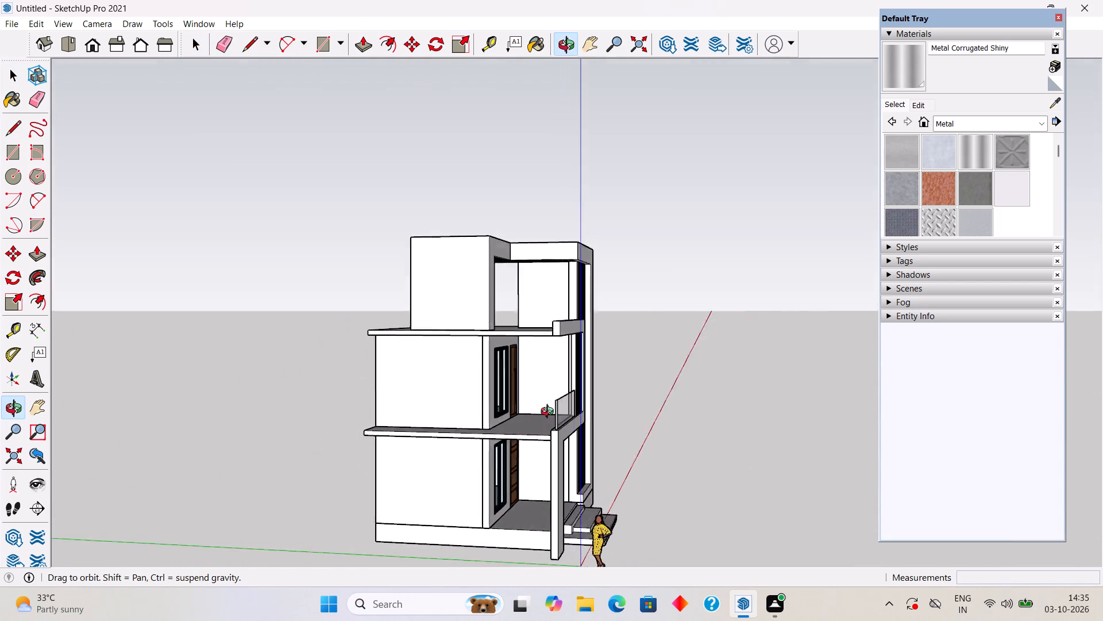
Draw a circle of about 1/2" radius on the first-floor balcony slab, at its outer corner farthest from the glass railing.
middle_drag(550, 413, 599, 438)
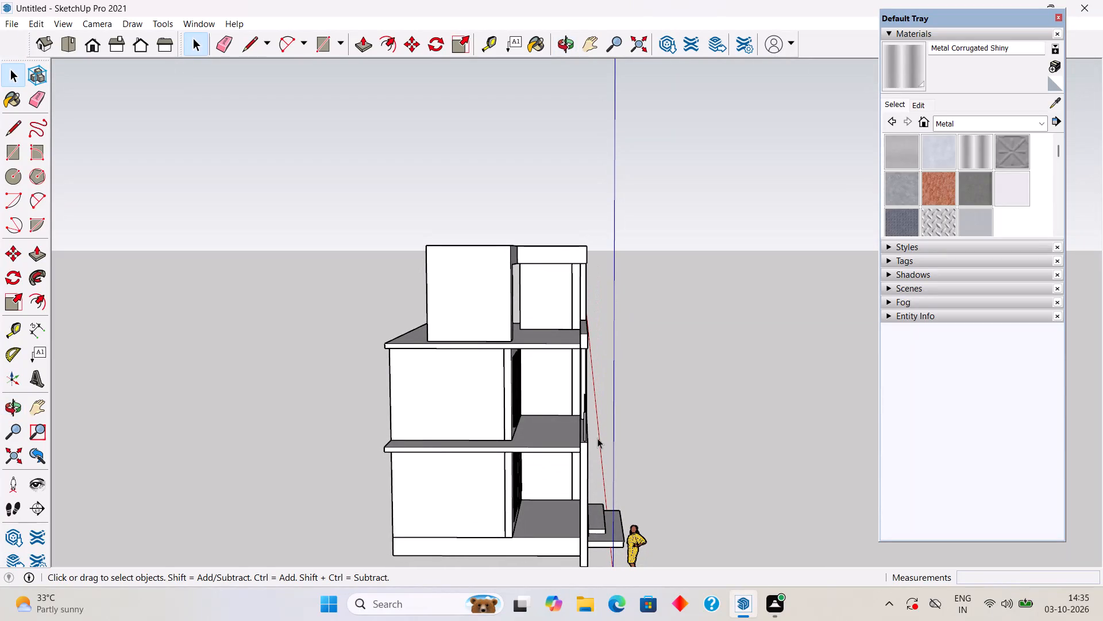
middle_drag(412, 451, 526, 461)
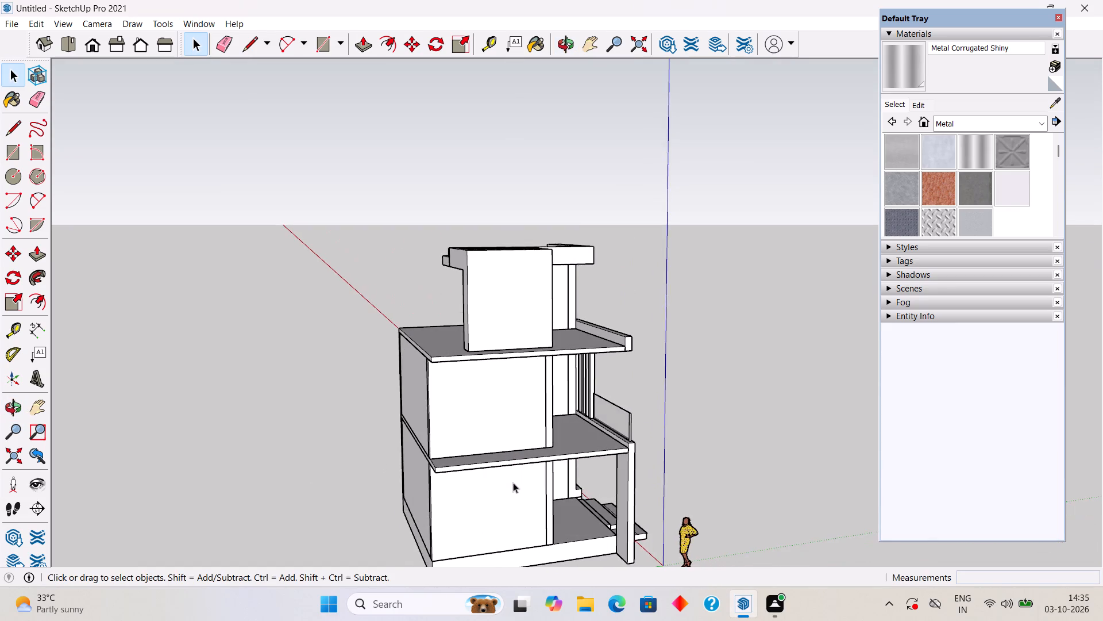
scroll(514, 494, up, 5)
middle_drag(507, 445, 483, 403)
scroll(480, 442, up, 2)
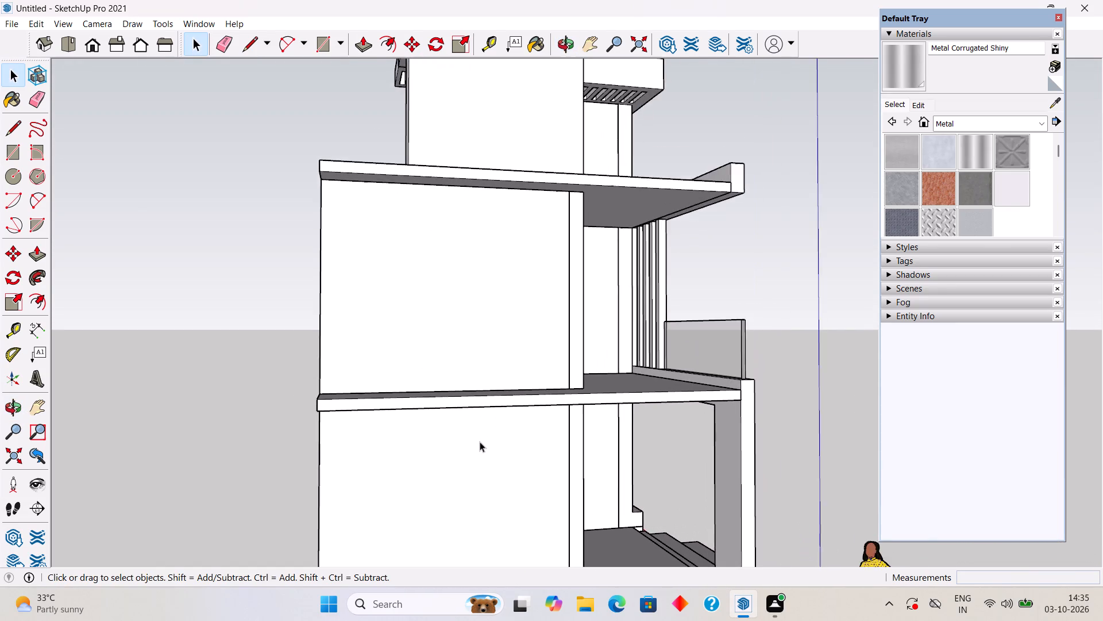
scroll(480, 442, up, 1)
middle_drag(468, 438, 432, 516)
middle_drag(399, 467, 391, 495)
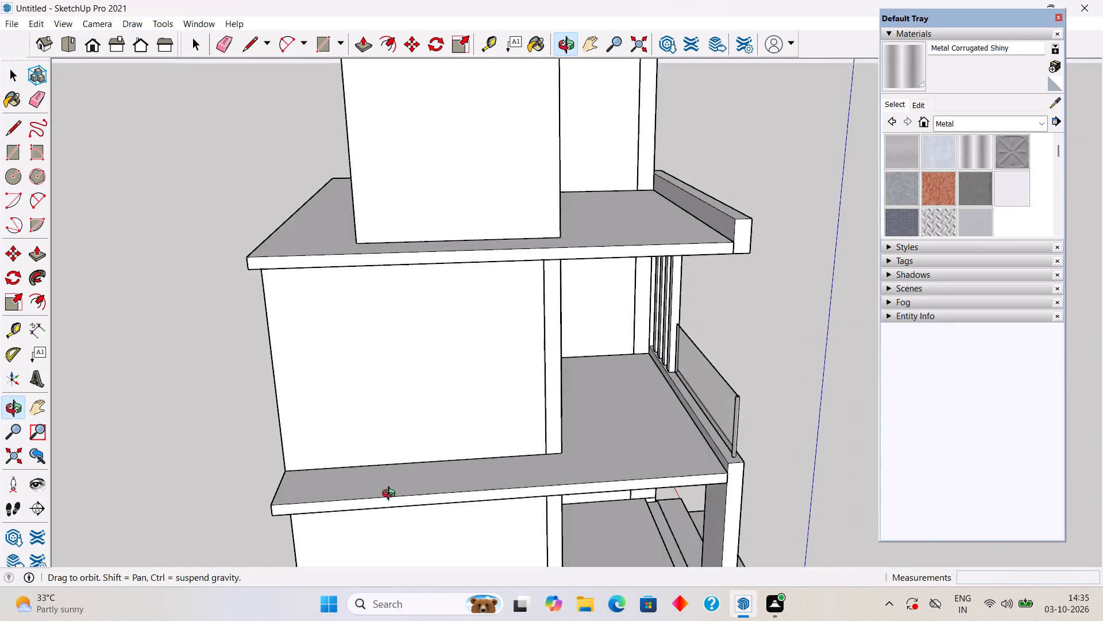
middle_drag(391, 495, 388, 503)
scroll(387, 506, down, 1)
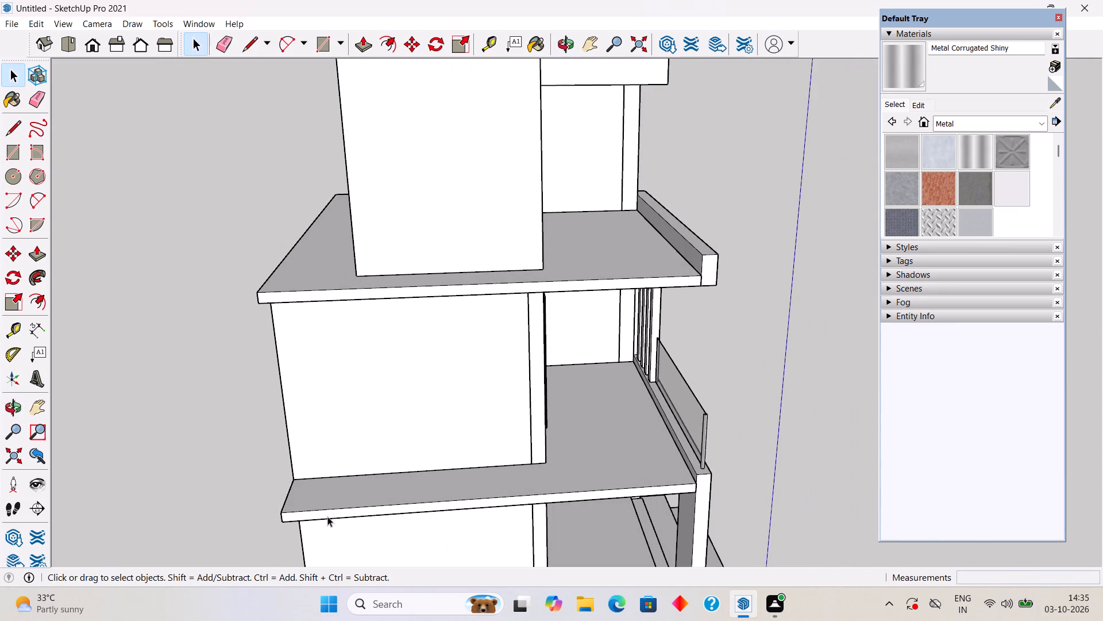
scroll(271, 523, up, 1)
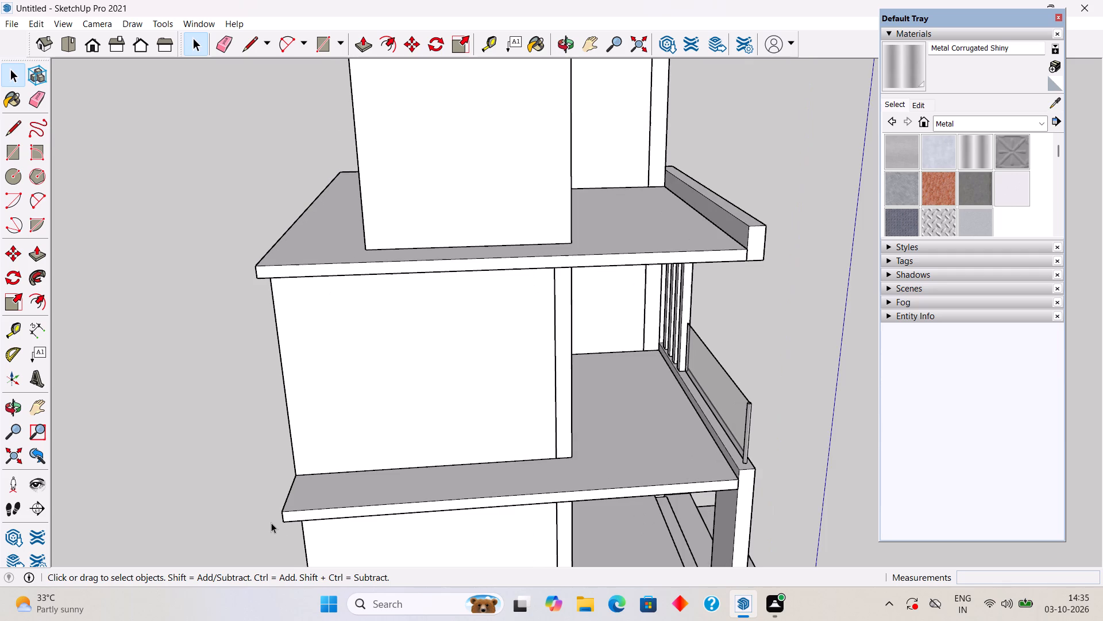
key(c)
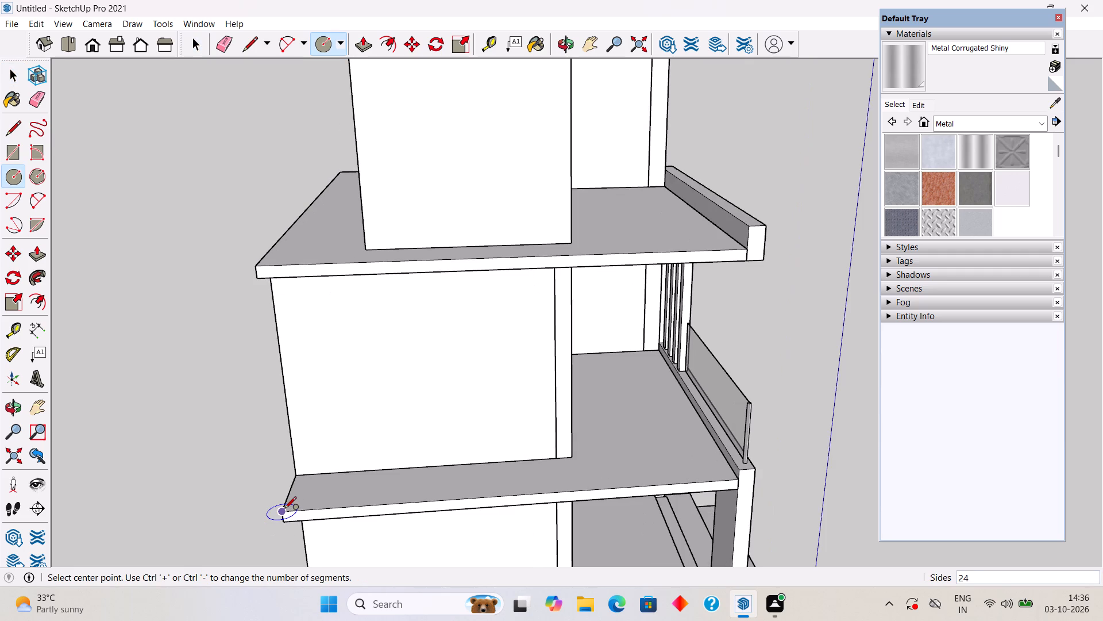
scroll(284, 509, up, 16)
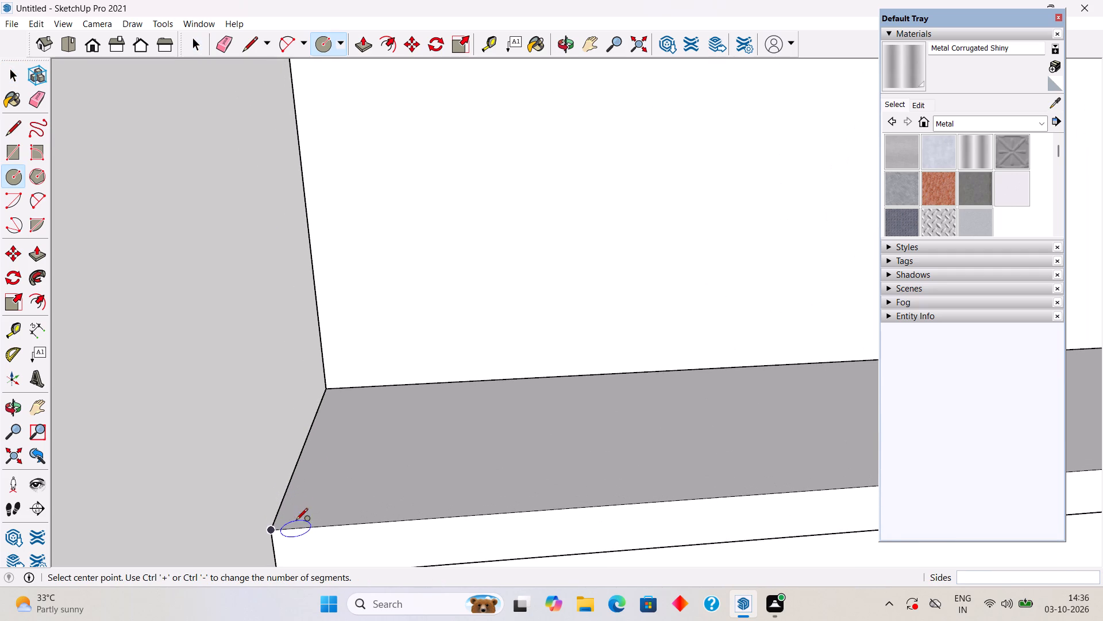
scroll(295, 515, up, 12)
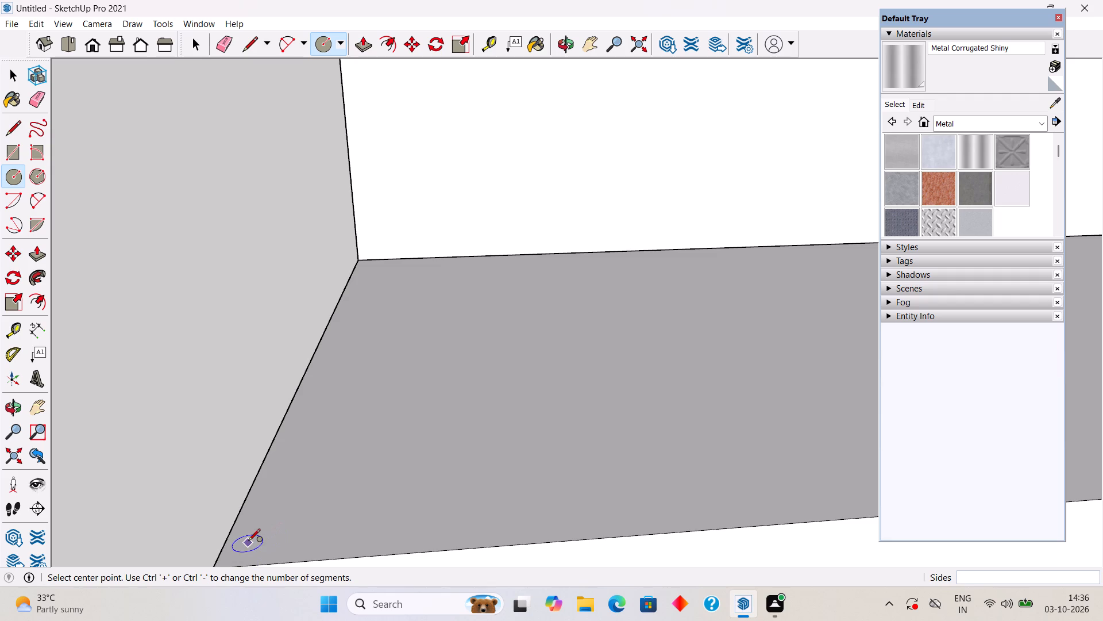
click(249, 542)
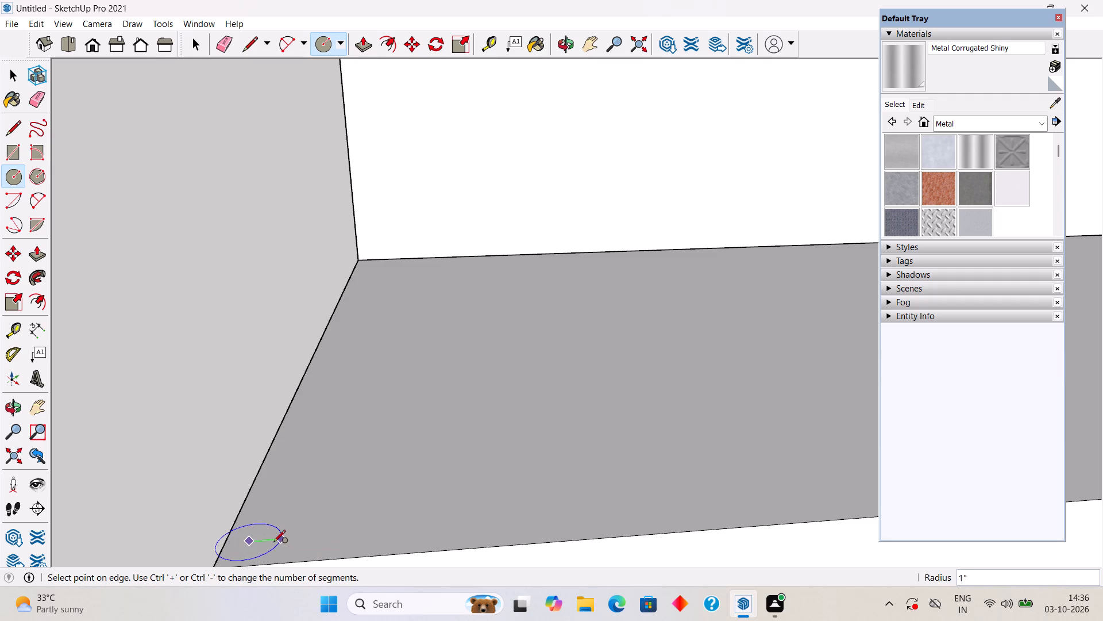
click(265, 539)
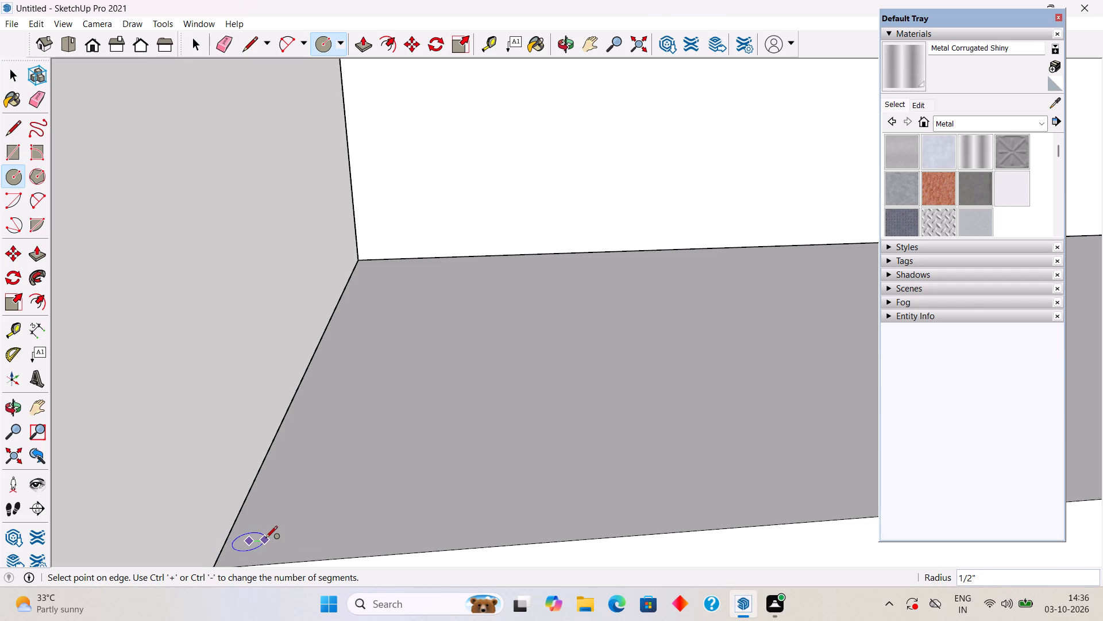
key(space)
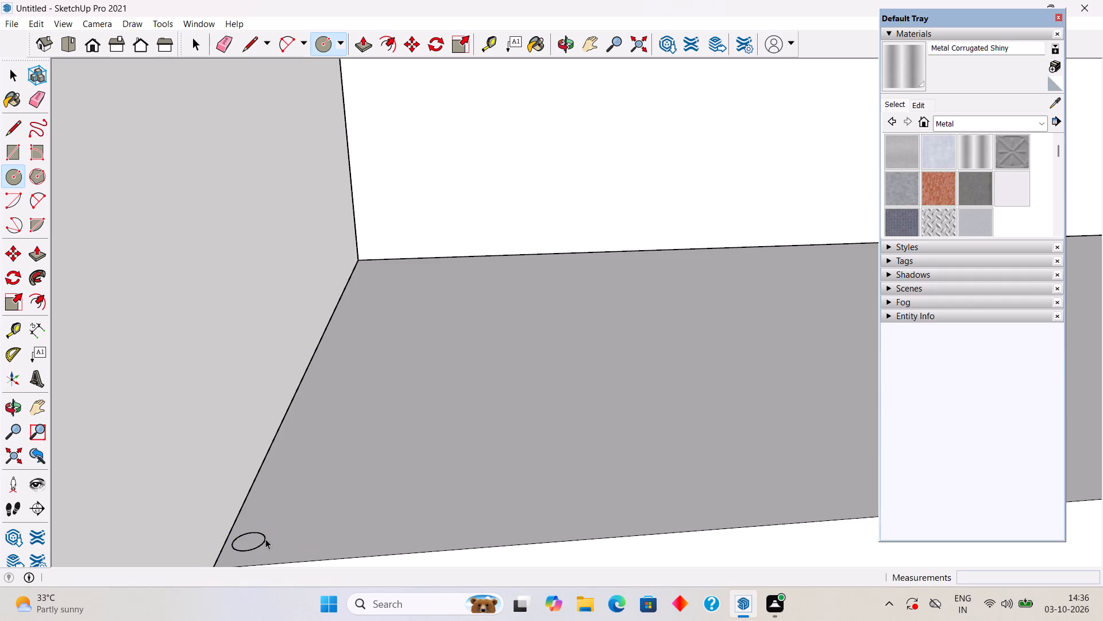
Push/Pull the small corner circle up 3' to form a round railing post.
key(p)
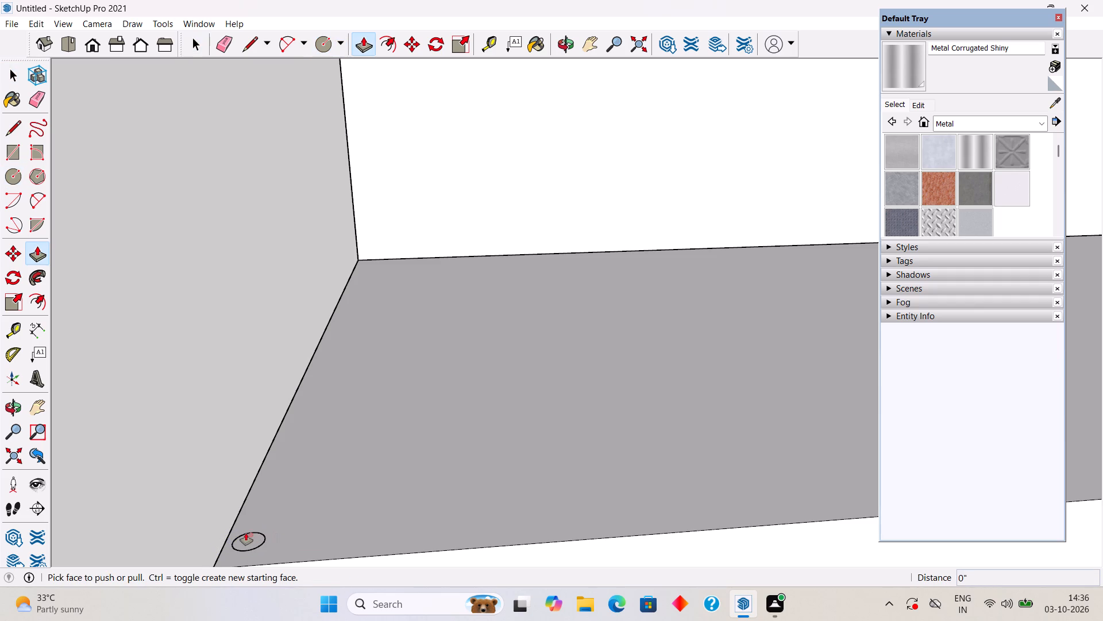
click(245, 533)
scroll(256, 531, up, 4)
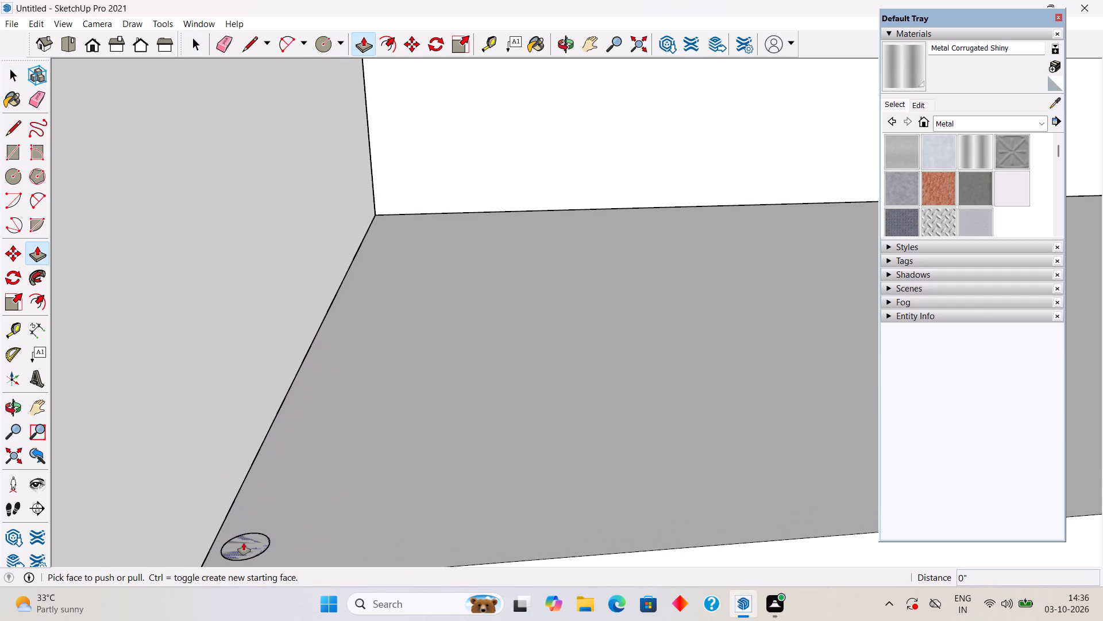
click(244, 543)
scroll(234, 424, down, 15)
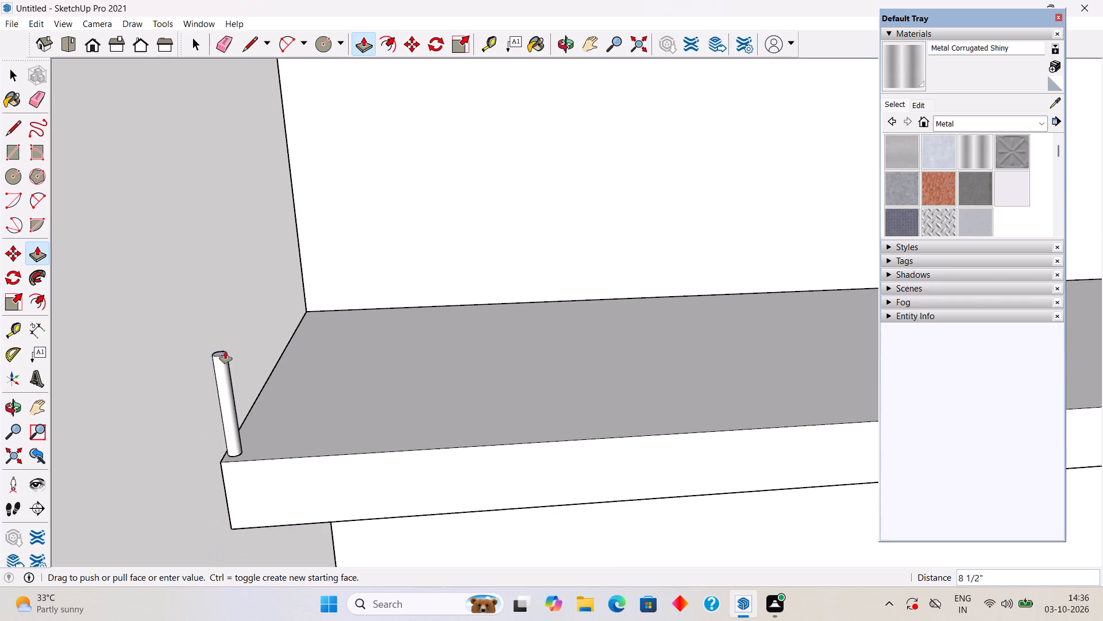
text(3')
key(Return)
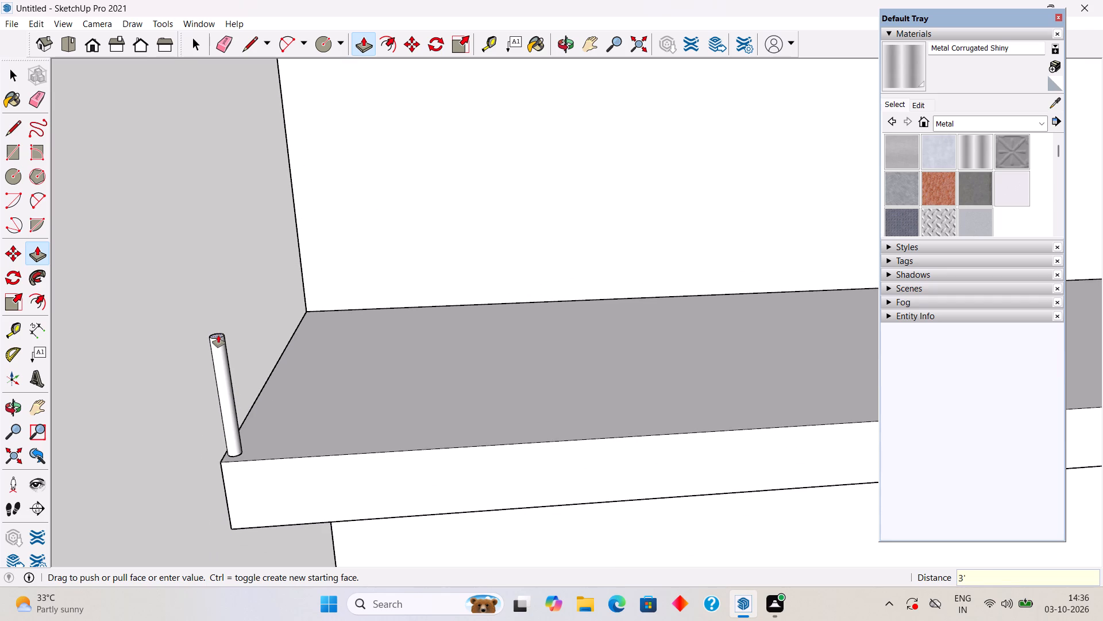
key(space)
Select the whole new corner post and make it a group.
scroll(212, 331, down, 10)
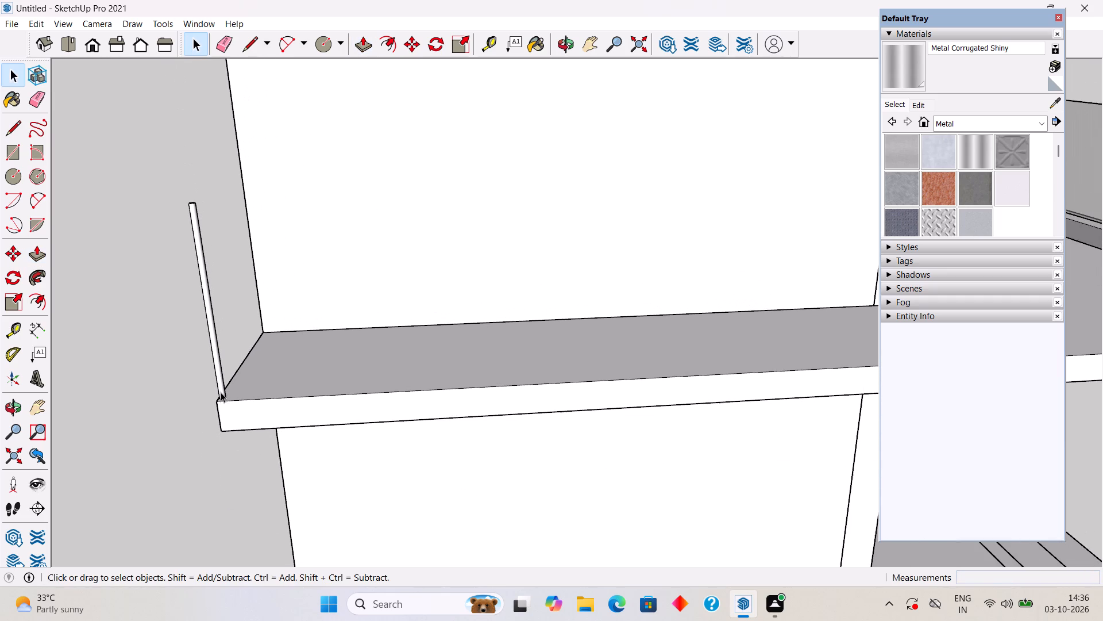
triple_click(216, 360)
right_click(216, 359)
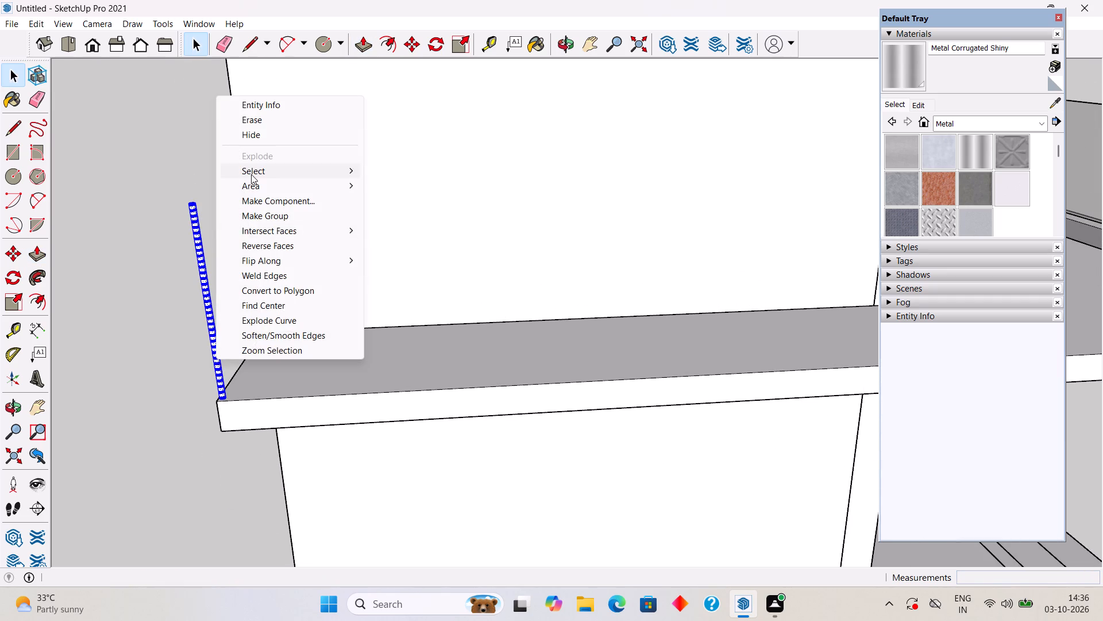
click(264, 215)
click(145, 183)
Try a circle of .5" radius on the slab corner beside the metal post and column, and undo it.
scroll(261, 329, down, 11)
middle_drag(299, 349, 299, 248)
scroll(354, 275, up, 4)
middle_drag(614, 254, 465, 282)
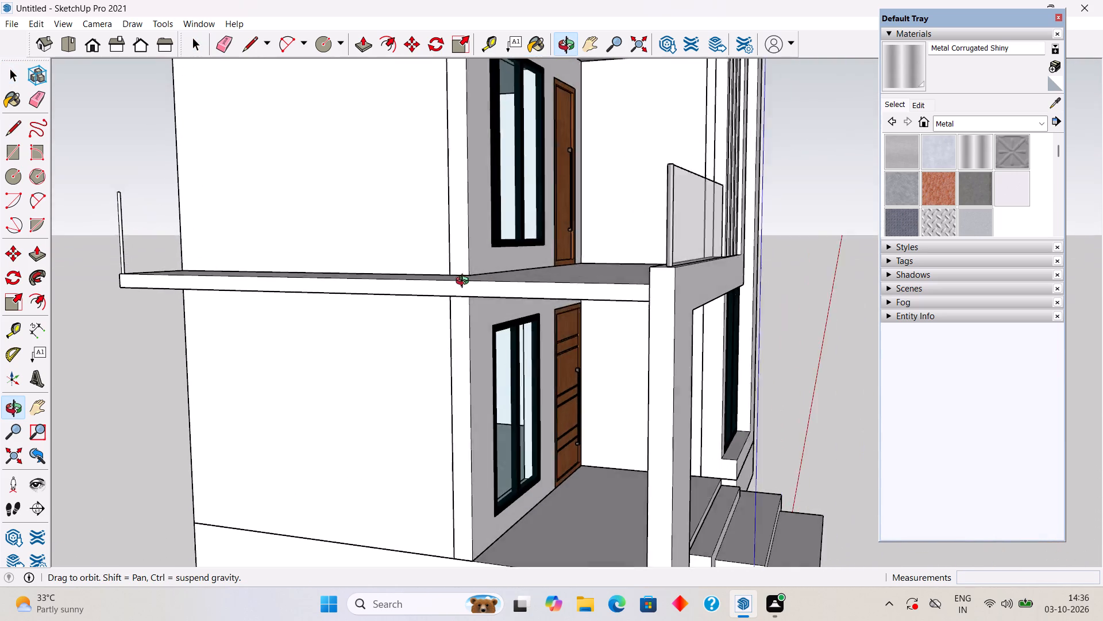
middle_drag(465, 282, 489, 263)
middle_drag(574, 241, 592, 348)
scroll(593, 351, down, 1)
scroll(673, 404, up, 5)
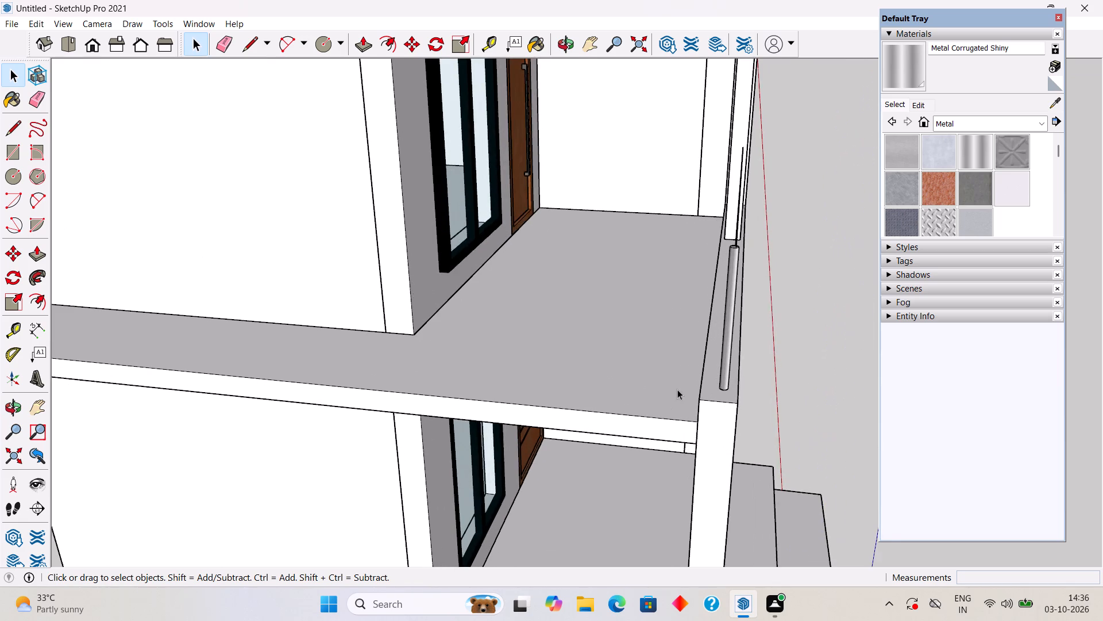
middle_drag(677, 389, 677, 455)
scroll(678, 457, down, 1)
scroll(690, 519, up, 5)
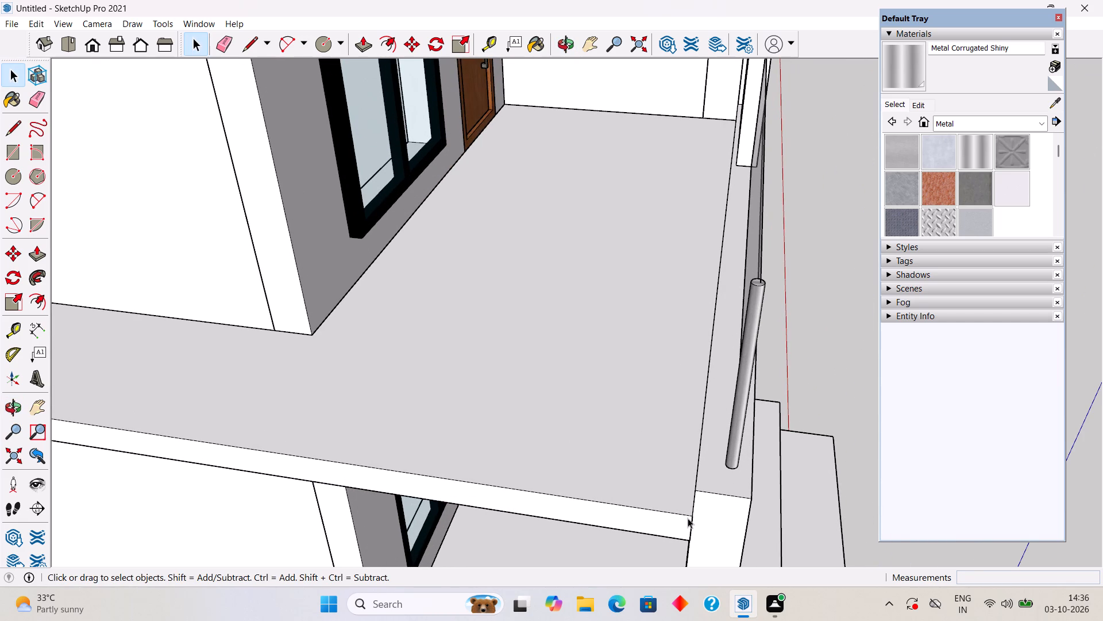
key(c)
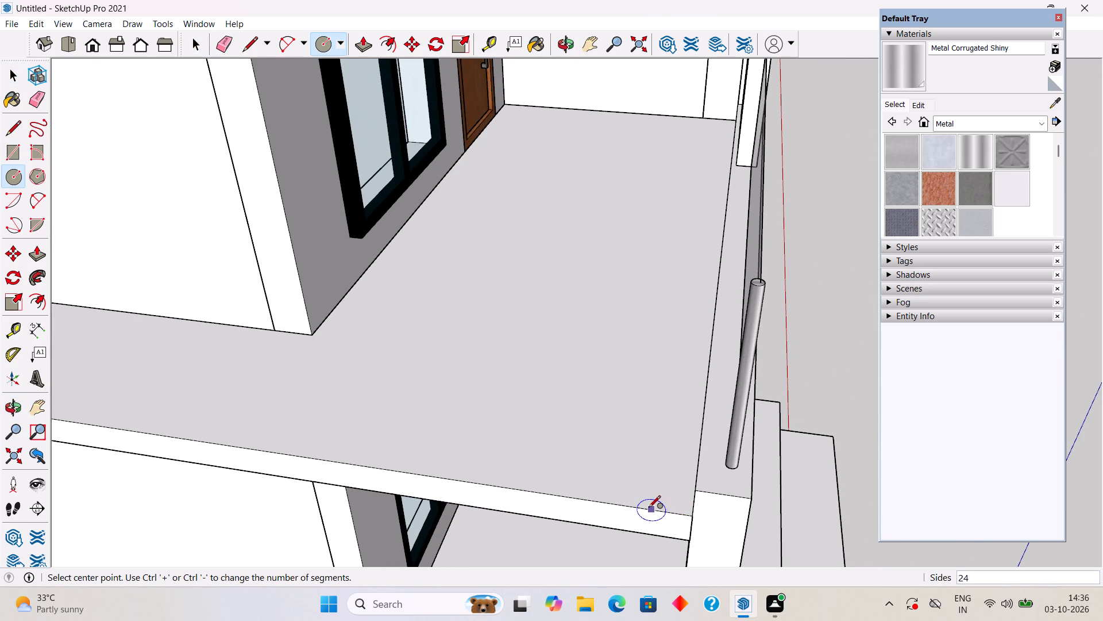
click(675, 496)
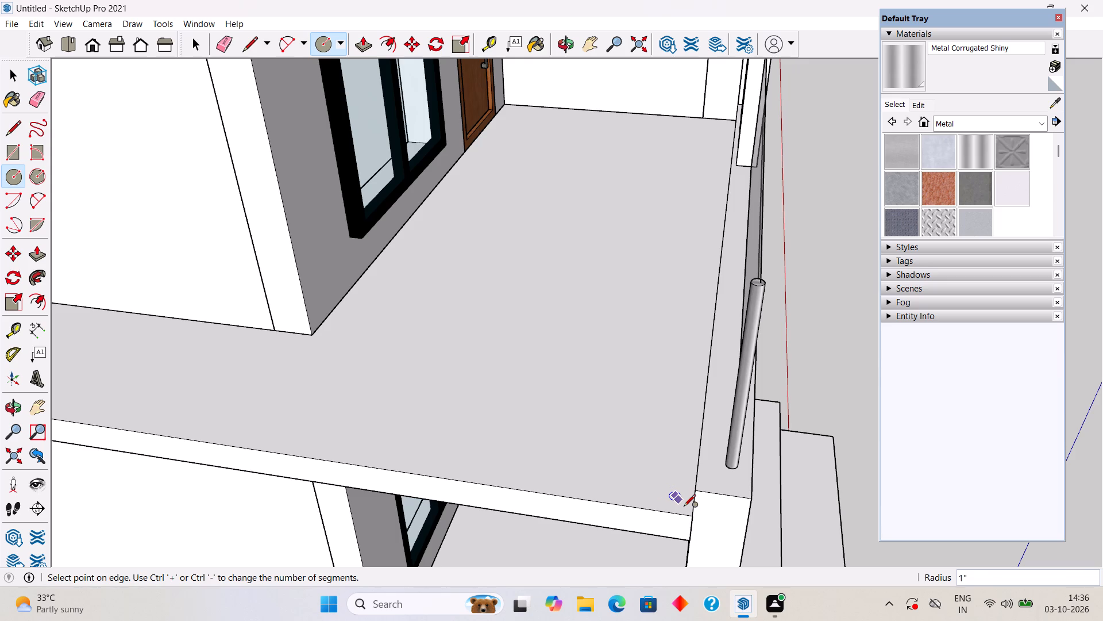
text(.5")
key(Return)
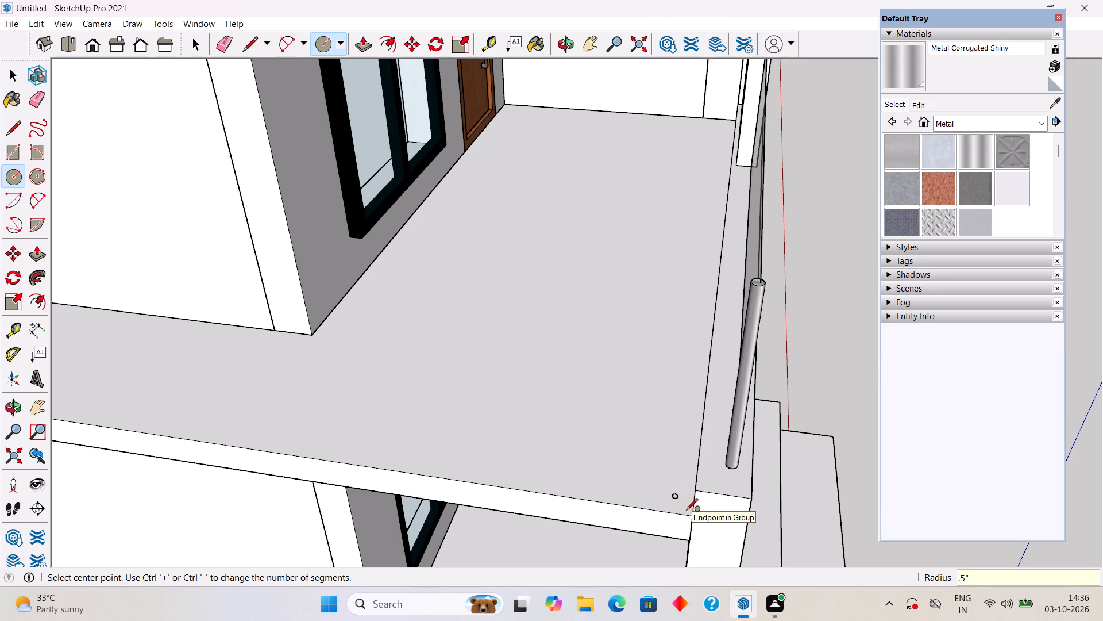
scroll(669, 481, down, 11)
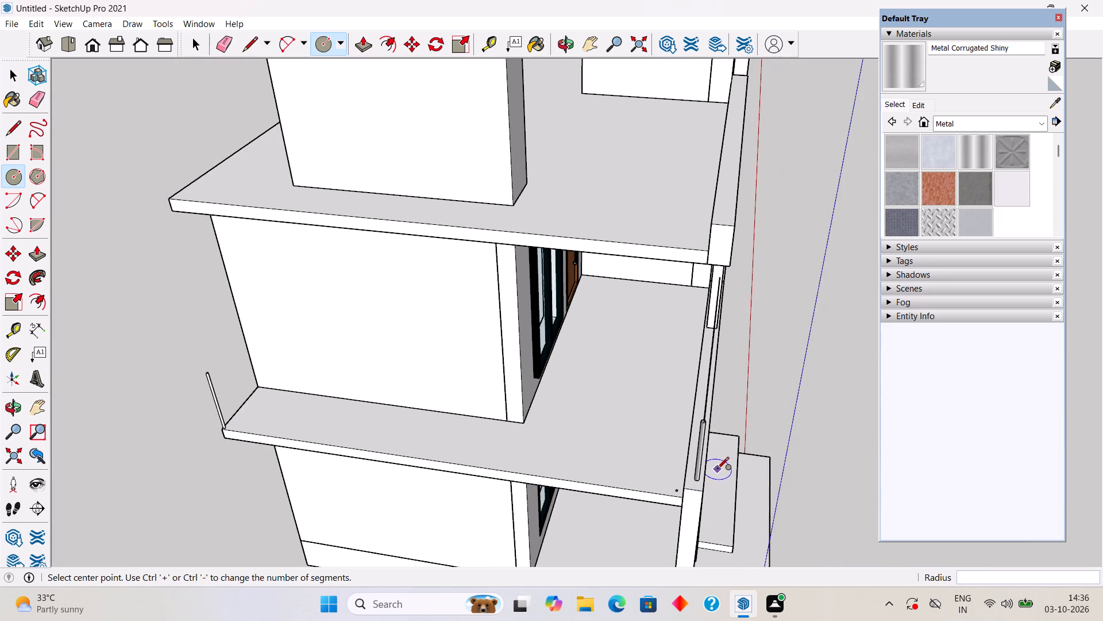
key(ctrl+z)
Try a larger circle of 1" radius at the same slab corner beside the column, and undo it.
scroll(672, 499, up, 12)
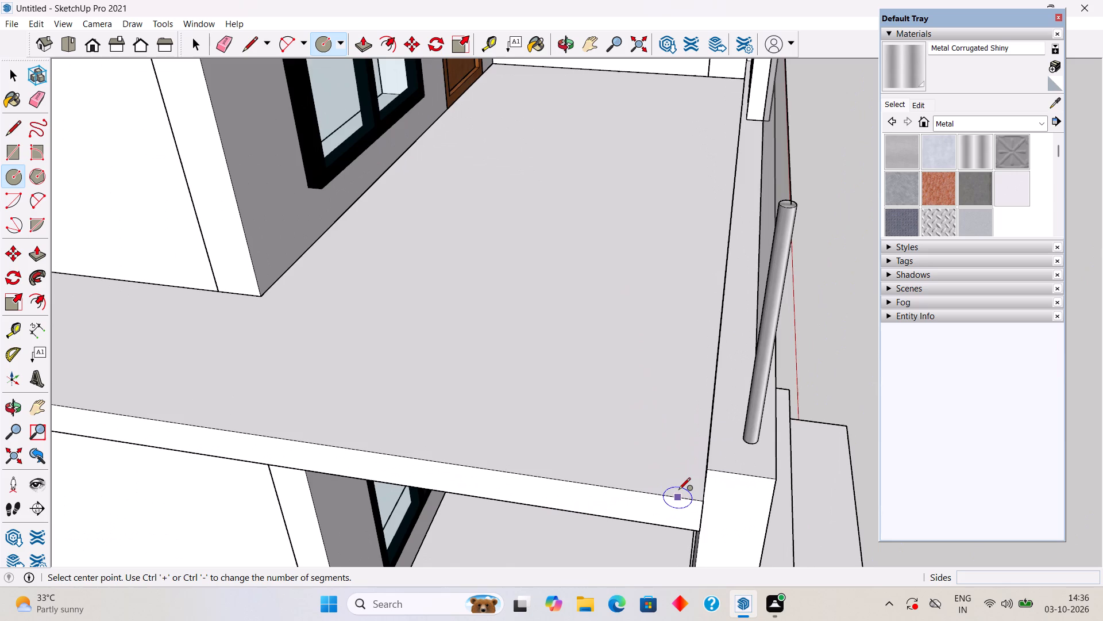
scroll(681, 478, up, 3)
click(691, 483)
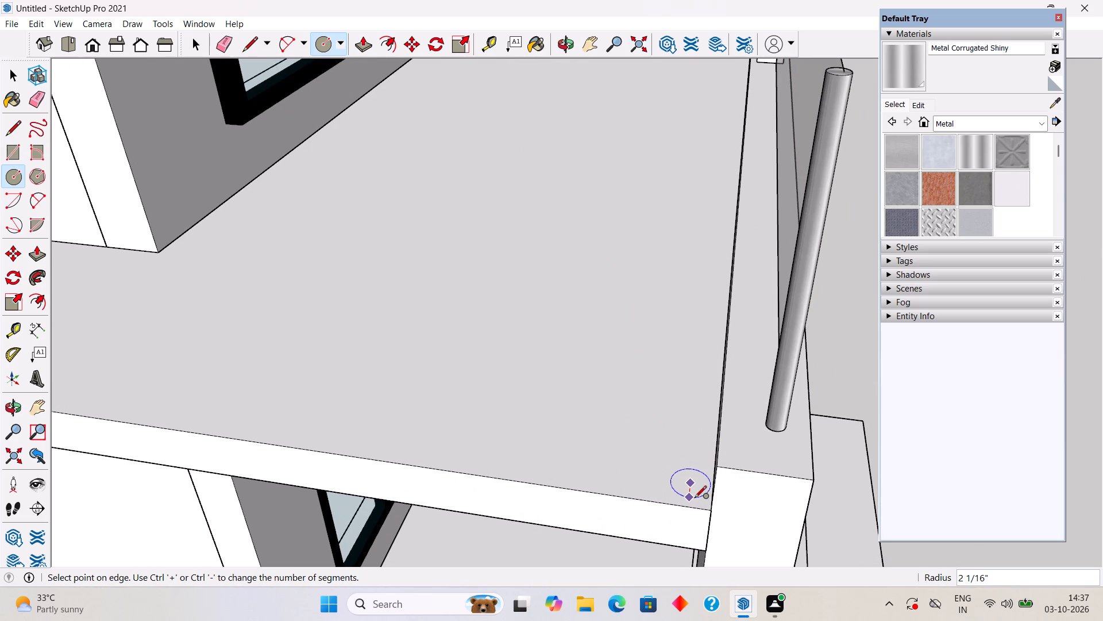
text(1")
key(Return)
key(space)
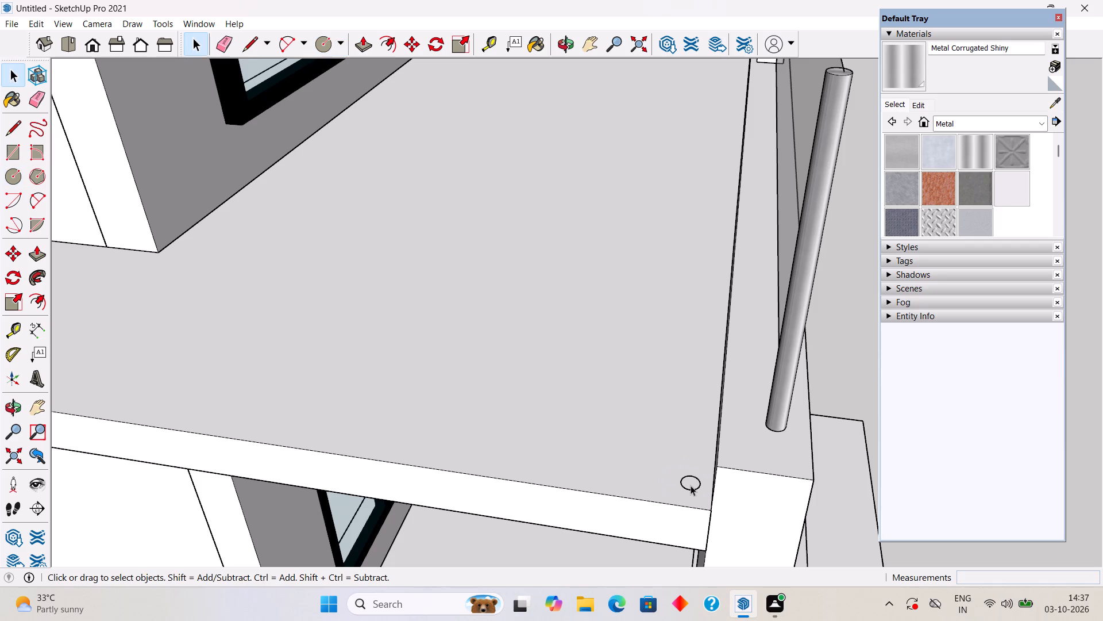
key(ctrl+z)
Copy the grouped corner post about 19' 7 11/16" along the slab's outer edge to the end beside the column.
scroll(691, 485, down, 16)
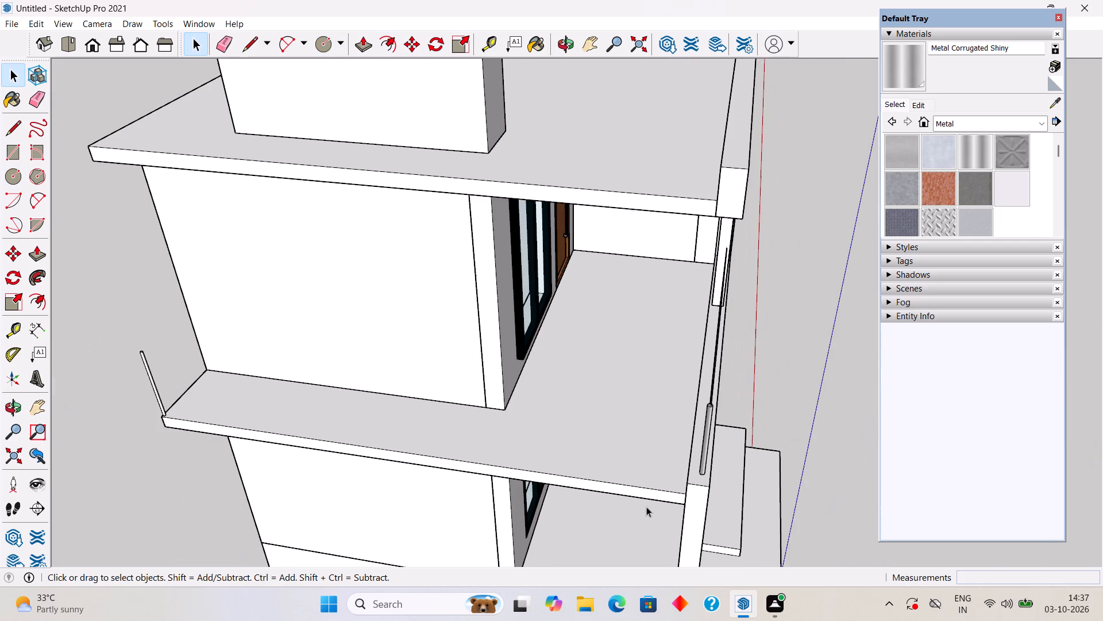
scroll(423, 530, up, 1)
middle_drag(423, 528, 439, 489)
click(124, 354)
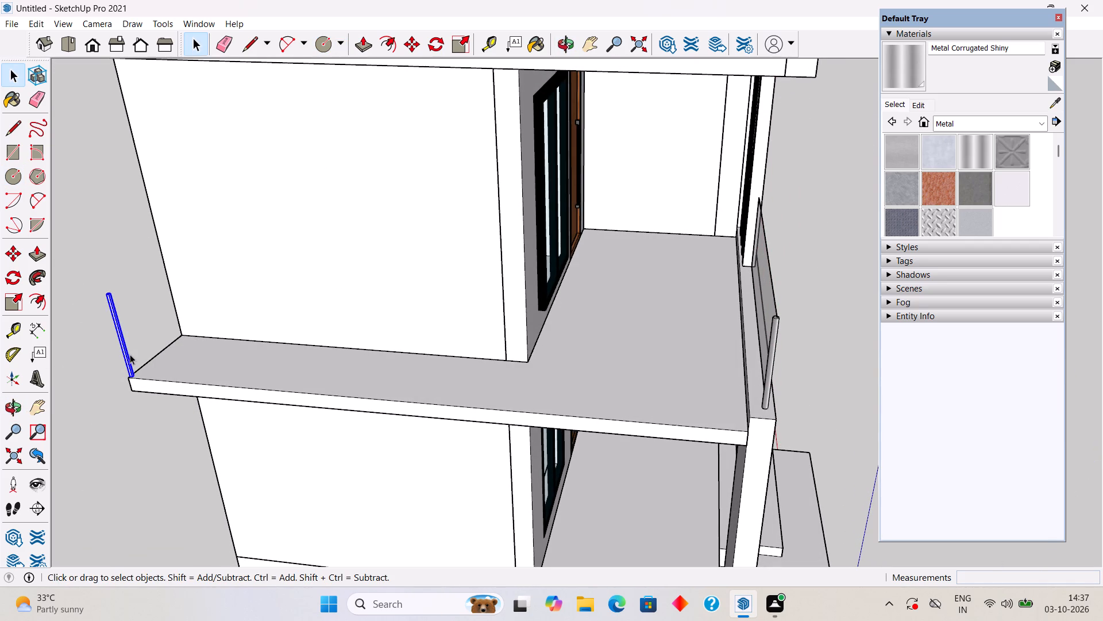
key(m)
click(130, 354)
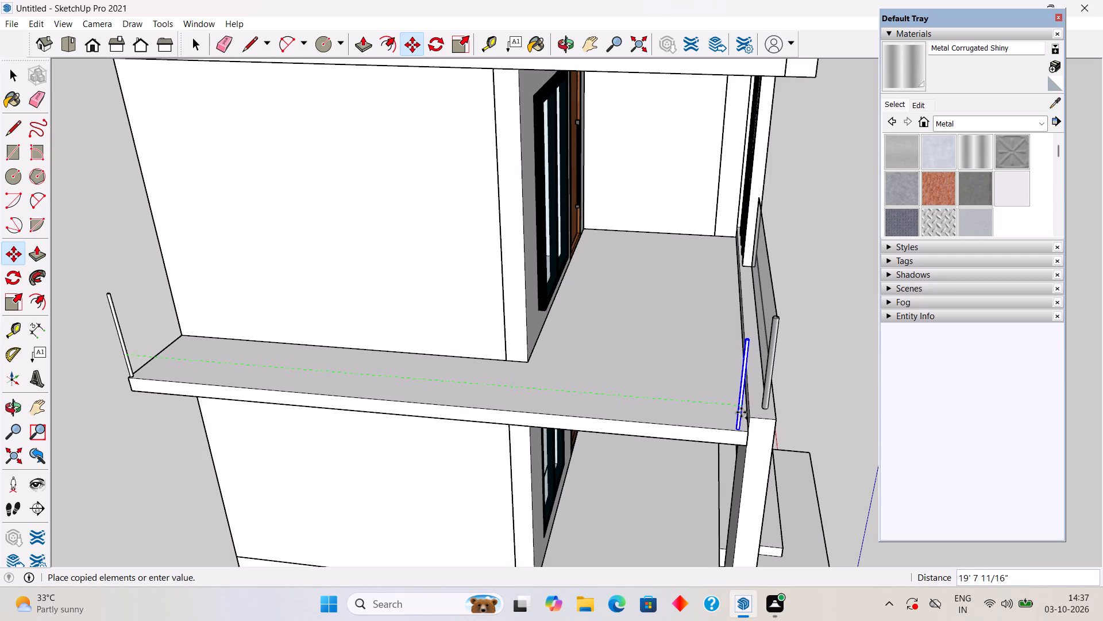
click(741, 412)
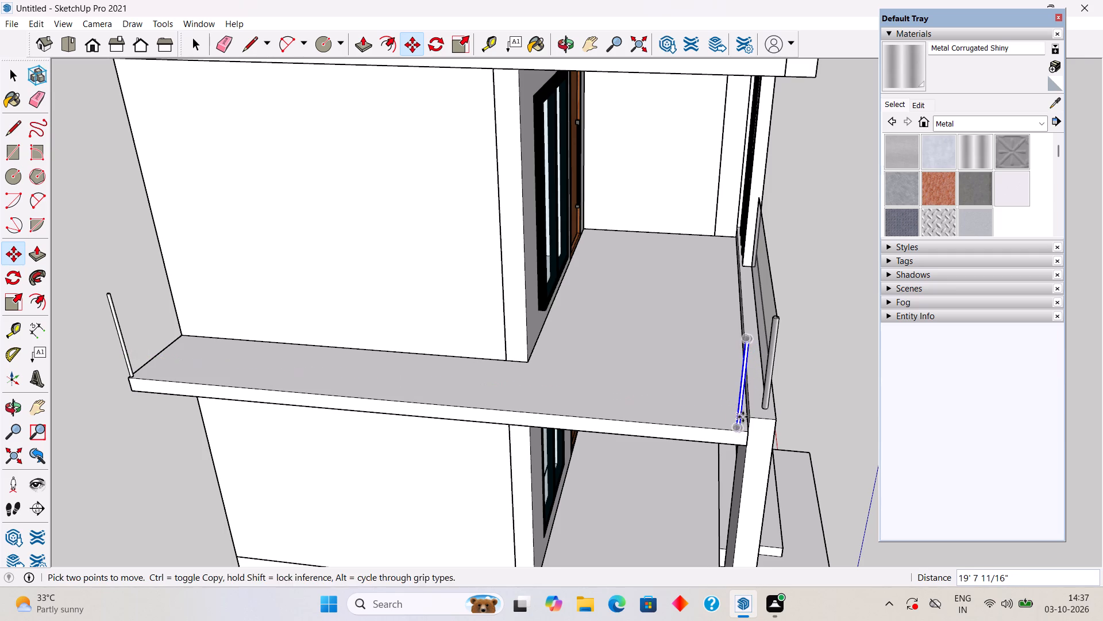
Move the copied post about 2 1/8" along the slab edge, closer to the column.
middle_drag(739, 415, 676, 352)
scroll(682, 360, up, 12)
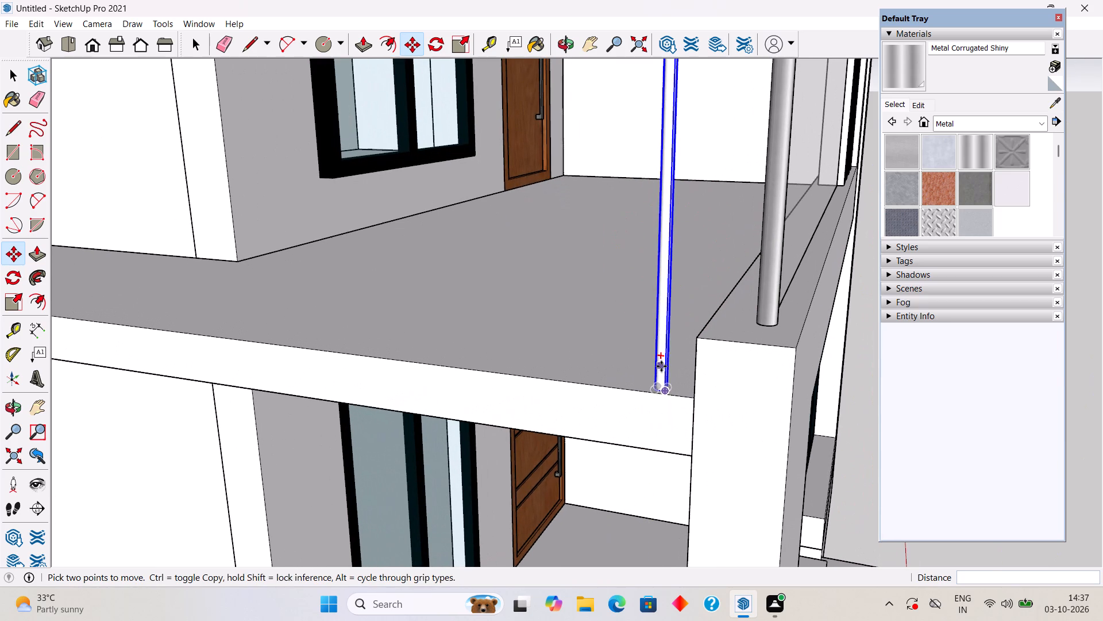
click(661, 366)
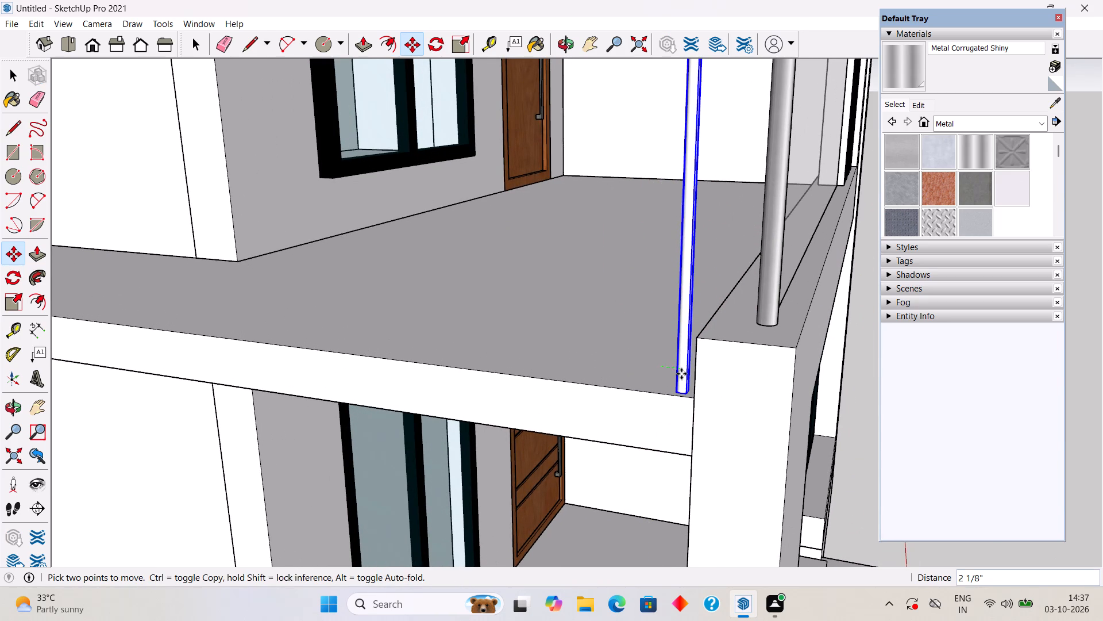
click(681, 374)
key(space)
scroll(679, 351, down, 12)
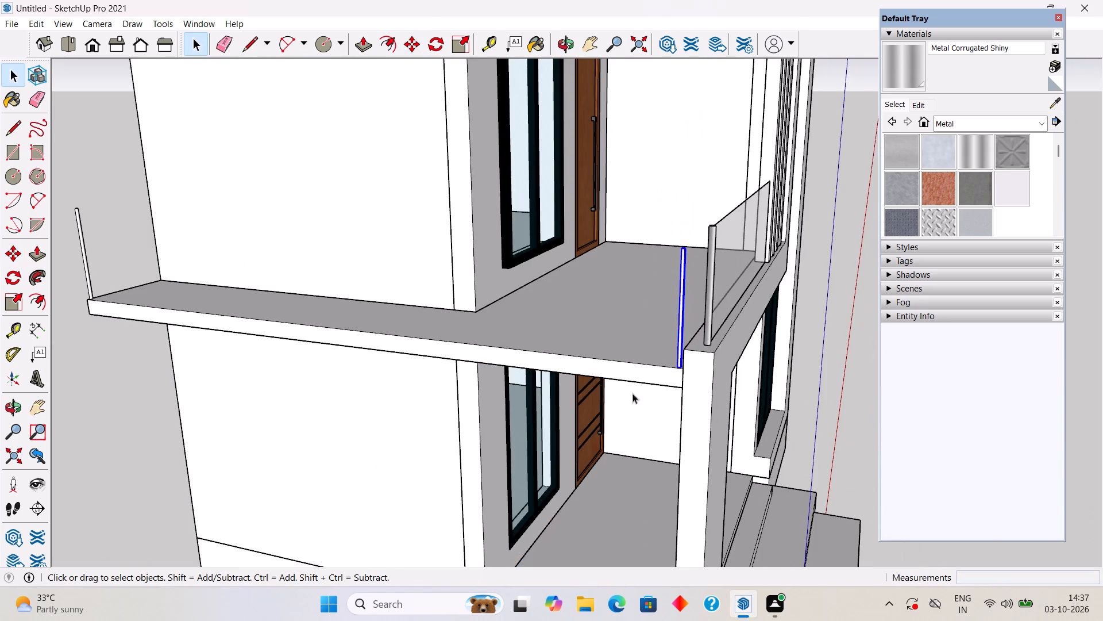
Draw a vertical rectangle about 19' 9 3/16" by 3' between the two end posts along the balcony slab's long side edge.
middle_drag(622, 440, 666, 421)
scroll(664, 421, down, 4)
click(265, 242)
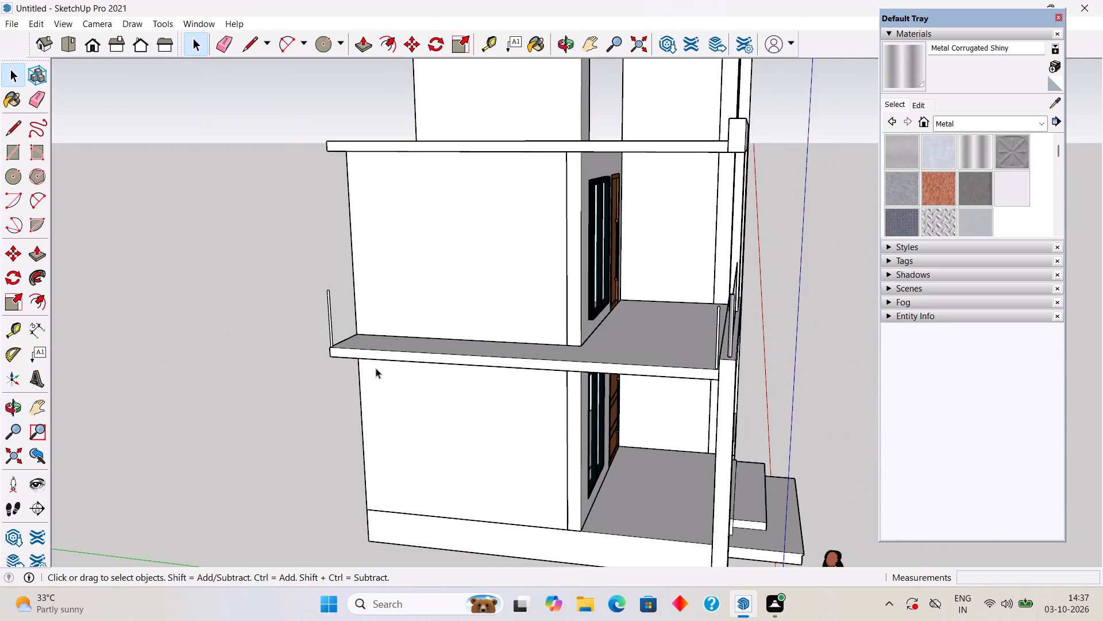
middle_drag(442, 374, 522, 348)
scroll(395, 358, up, 3)
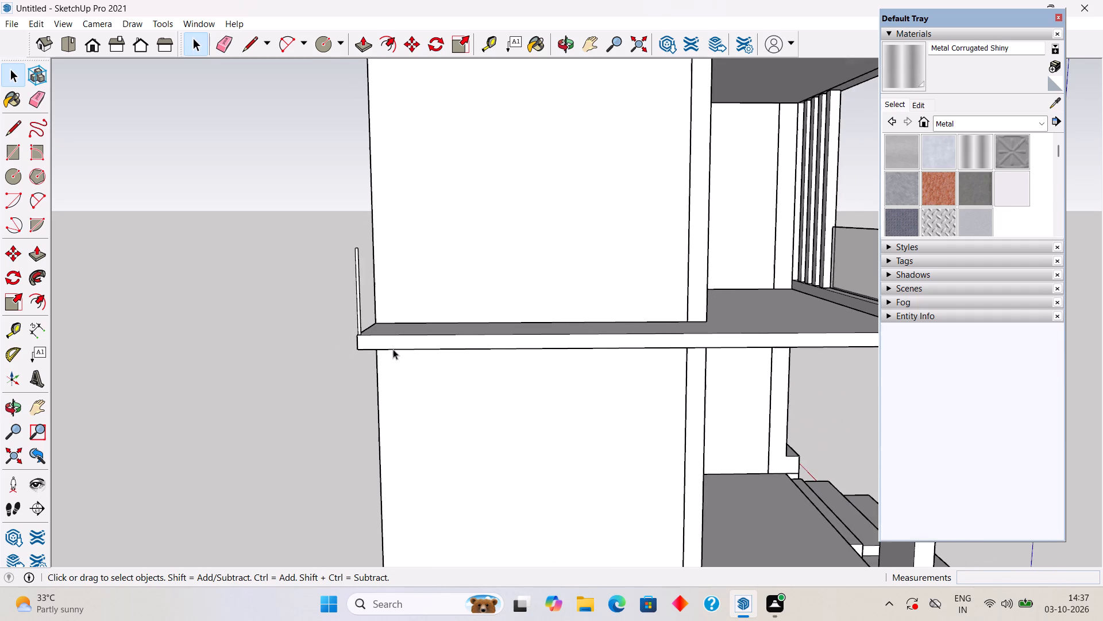
scroll(392, 347, up, 1)
key(r)
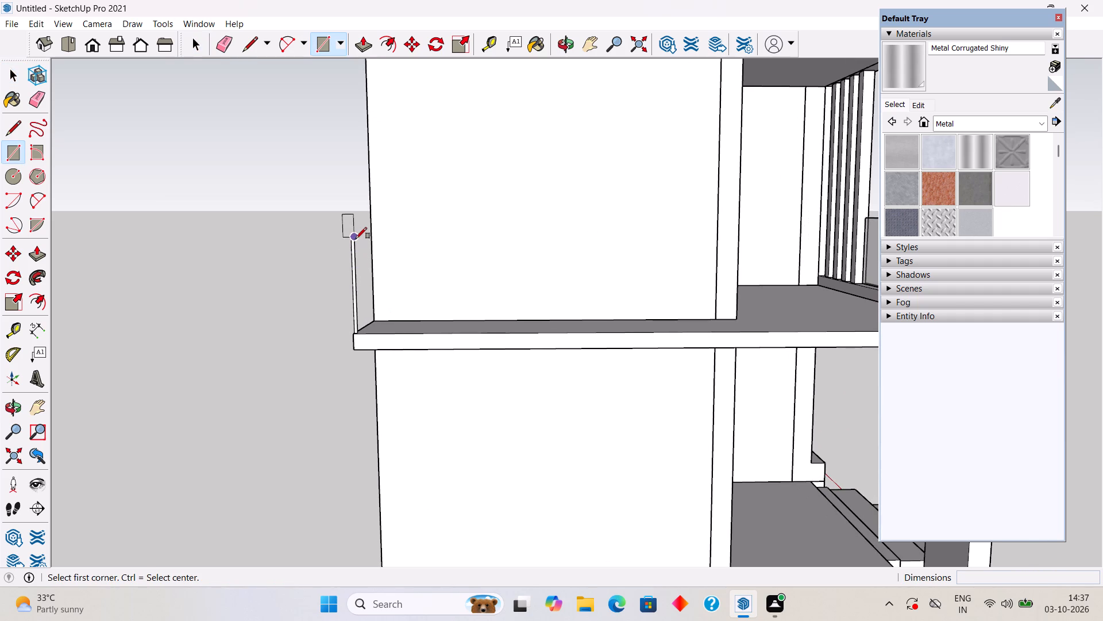
click(354, 235)
scroll(354, 235, down, 11)
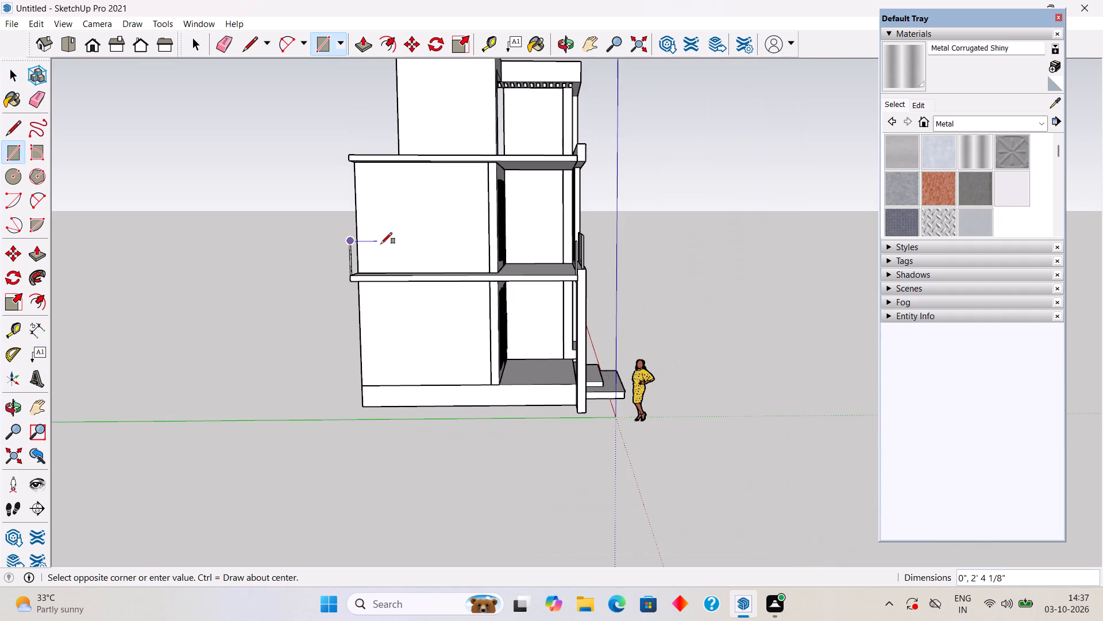
scroll(550, 244, up, 10)
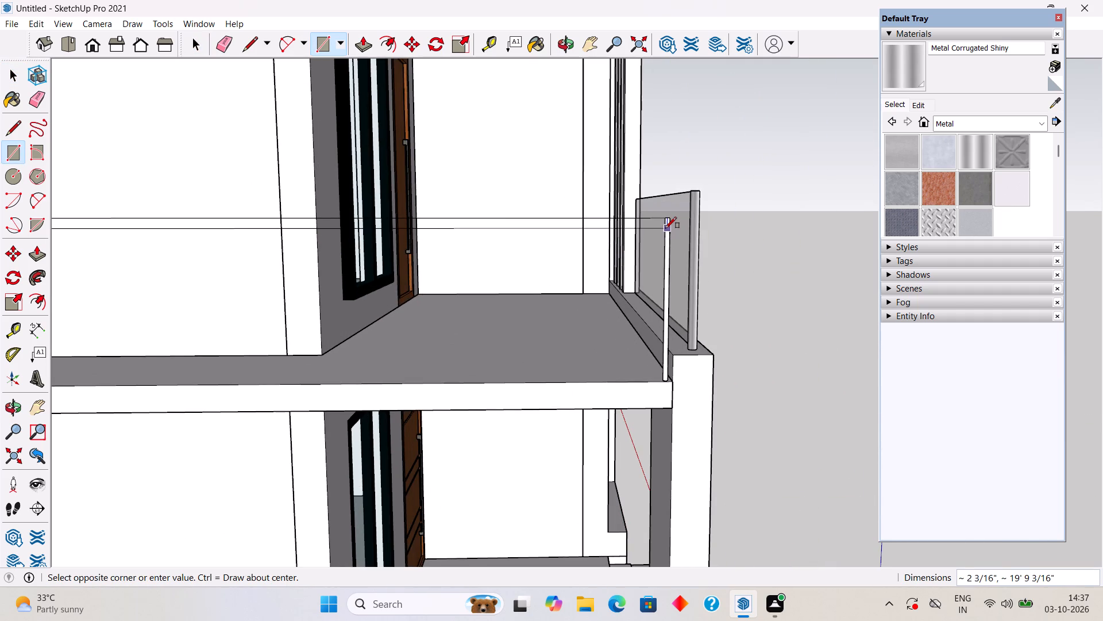
click(666, 374)
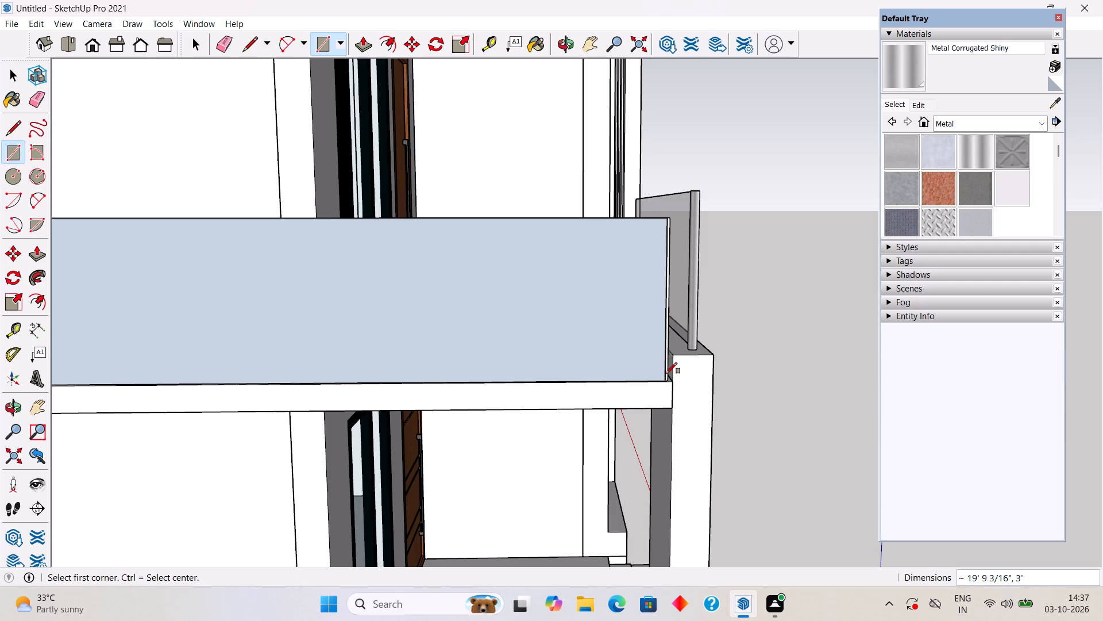
key(space)
Sample Translucent Glass Gray from the front railing panel and paint the long side panel with it.
middle_drag(665, 340, 587, 344)
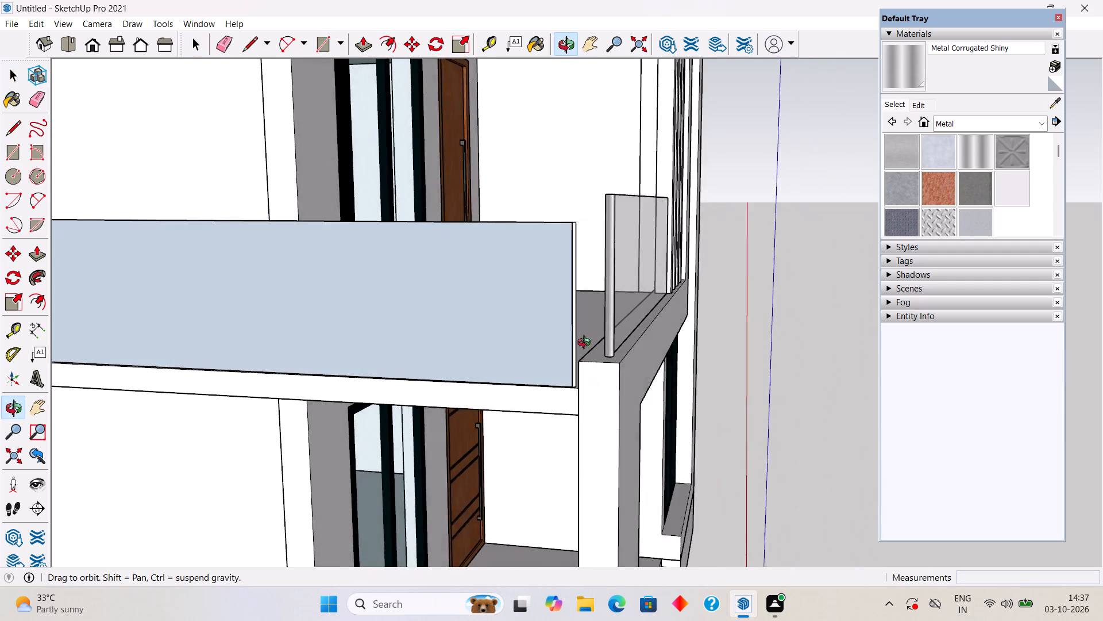
middle_drag(587, 344, 566, 362)
scroll(568, 362, down, 7)
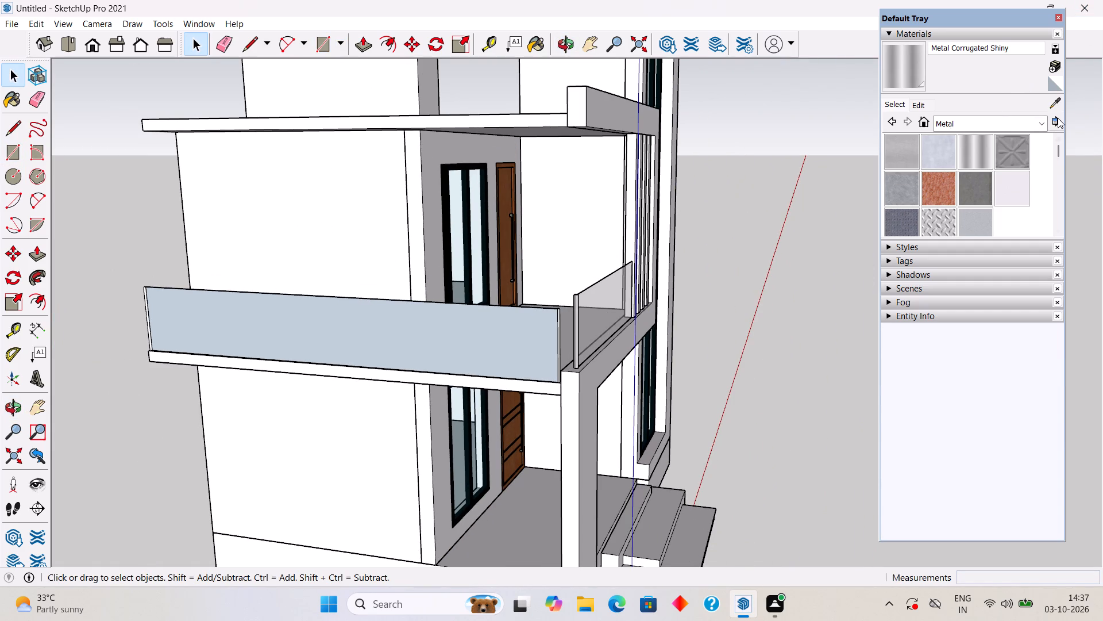
click(1055, 102)
click(619, 305)
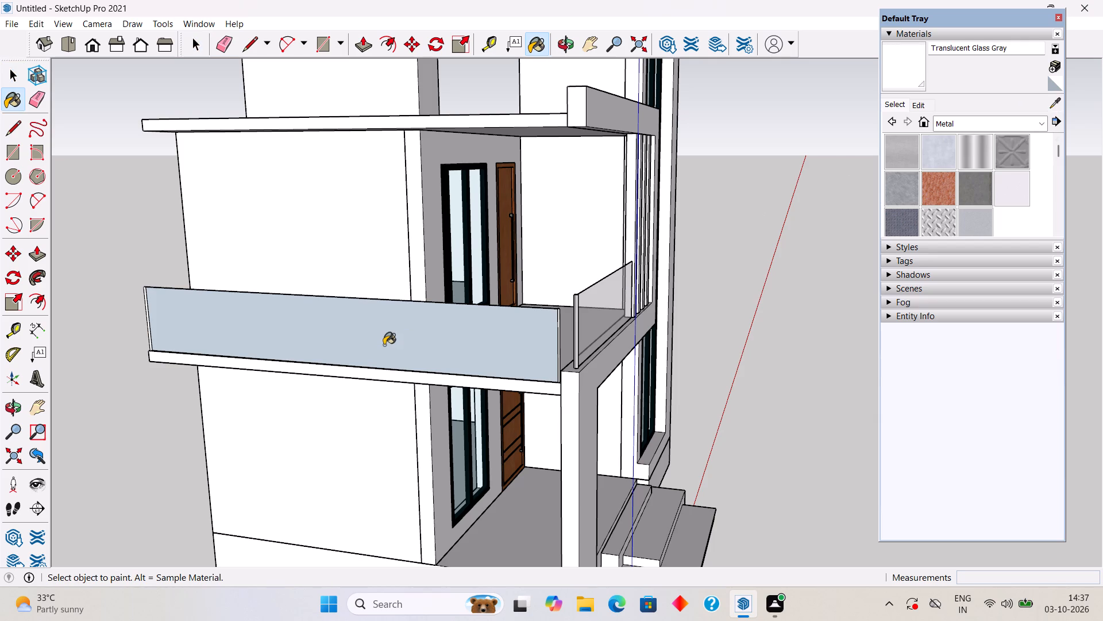
click(384, 345)
key(space)
Copy the post at the slab's rear outer corner about 2' 8 9/16" along the short rear edge to the house wall.
scroll(383, 343, down, 7)
middle_drag(309, 359, 308, 359)
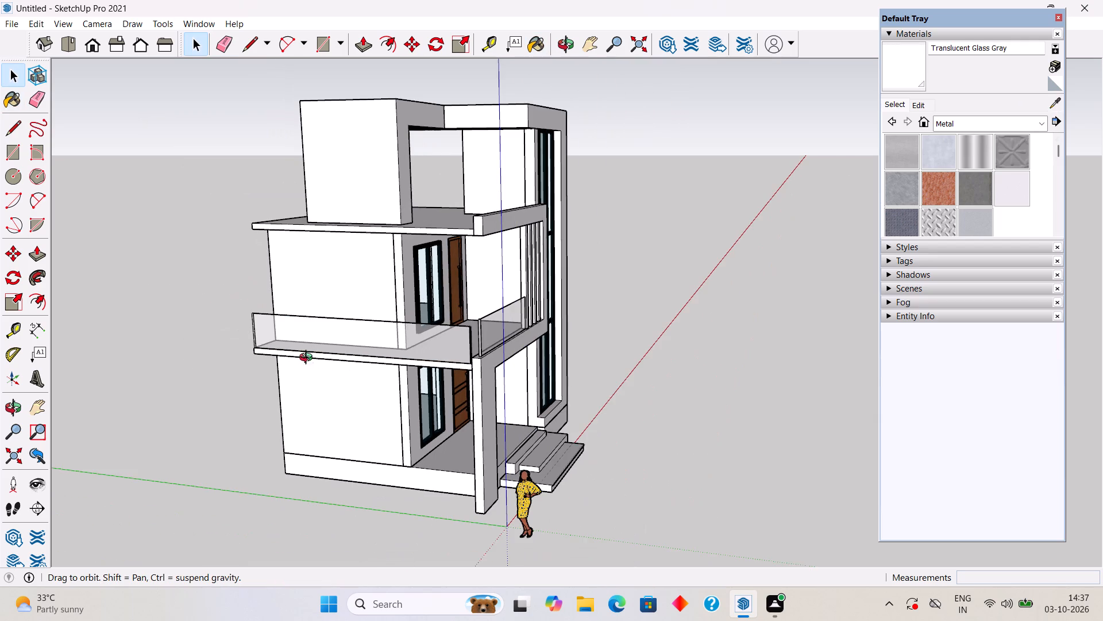
middle_drag(308, 359, 723, 338)
middle_drag(527, 382, 646, 389)
scroll(647, 389, down, 1)
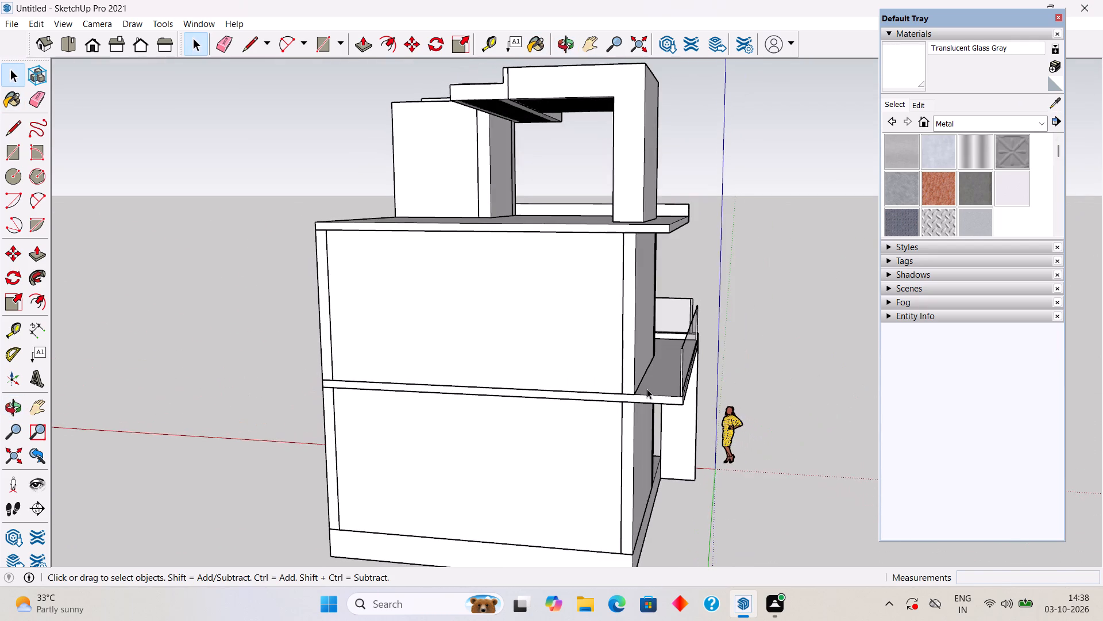
scroll(647, 389, up, 5)
middle_drag(644, 400, 667, 451)
scroll(669, 476, up, 3)
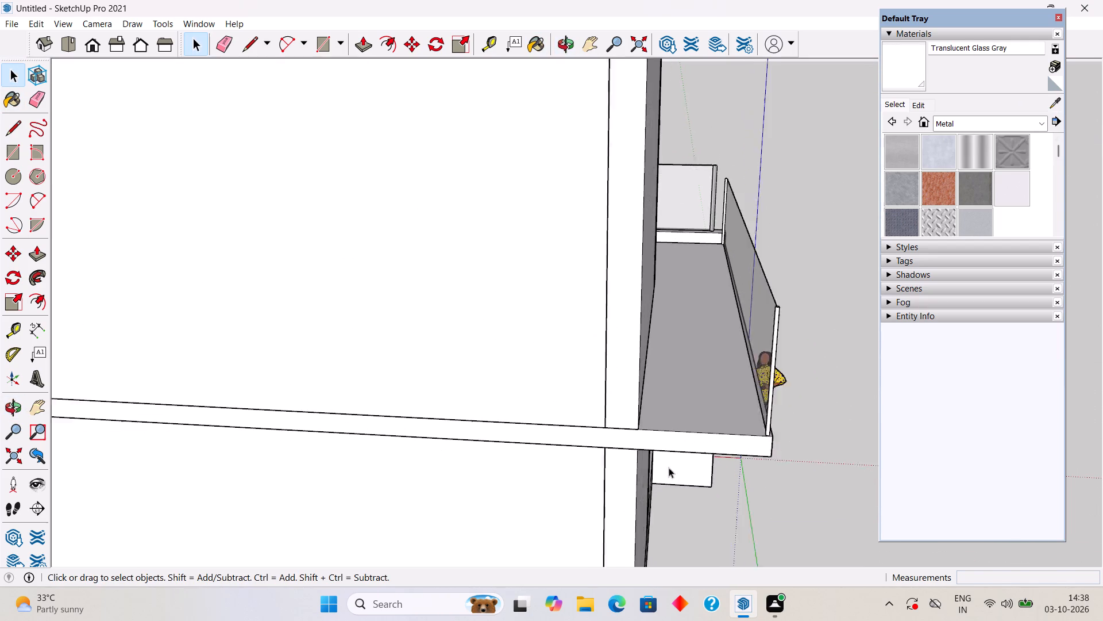
scroll(669, 467, up, 1)
middle_drag(679, 366, 670, 402)
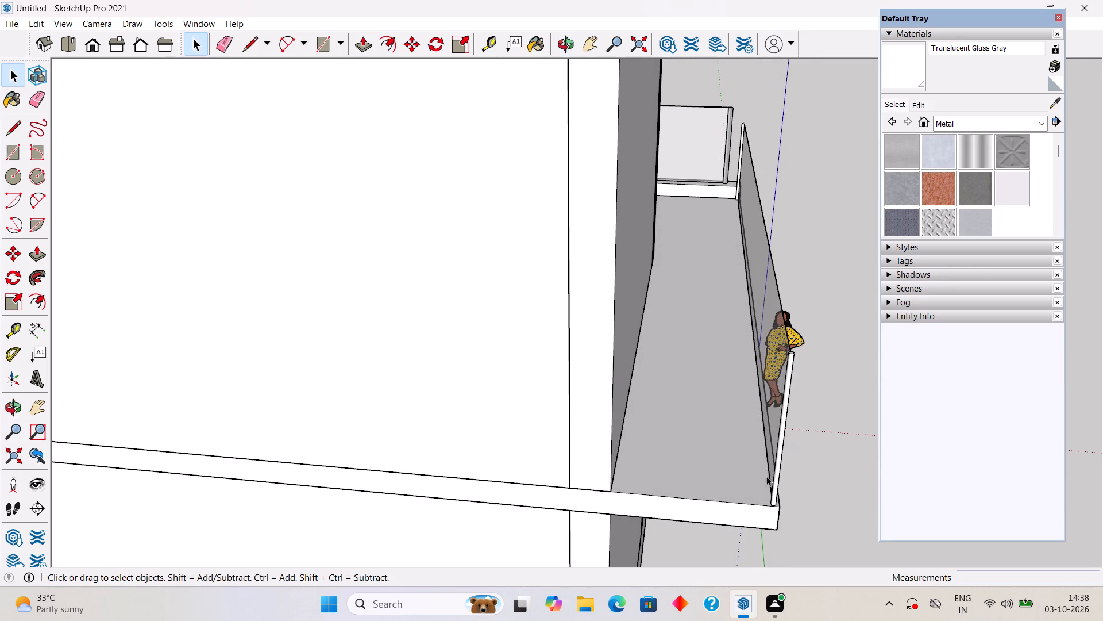
scroll(762, 500, up, 2)
click(780, 482)
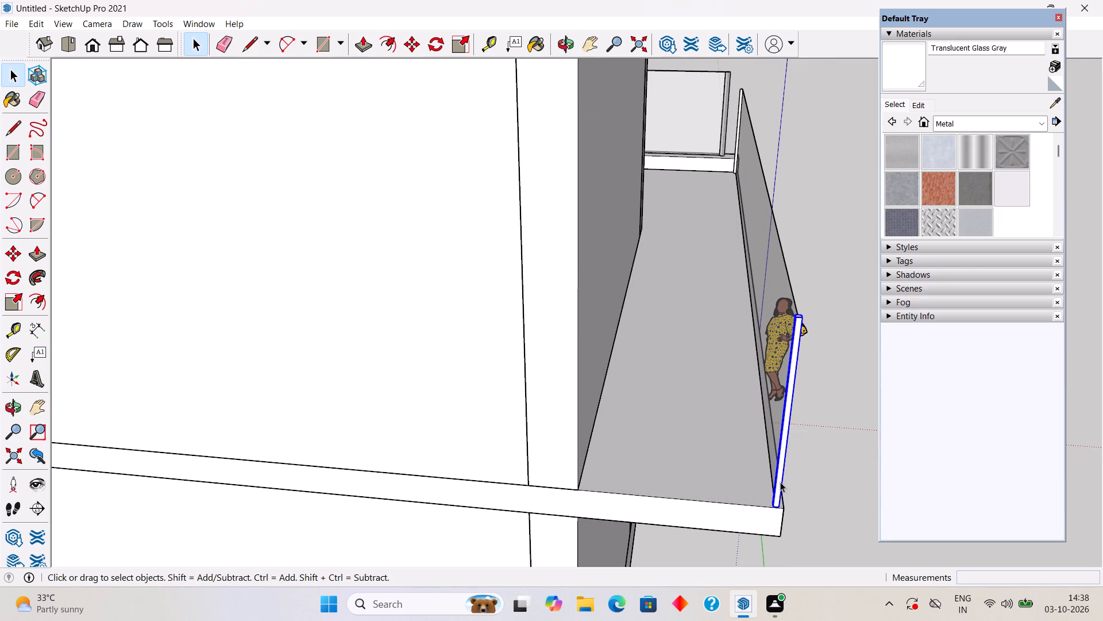
key(m)
click(782, 482)
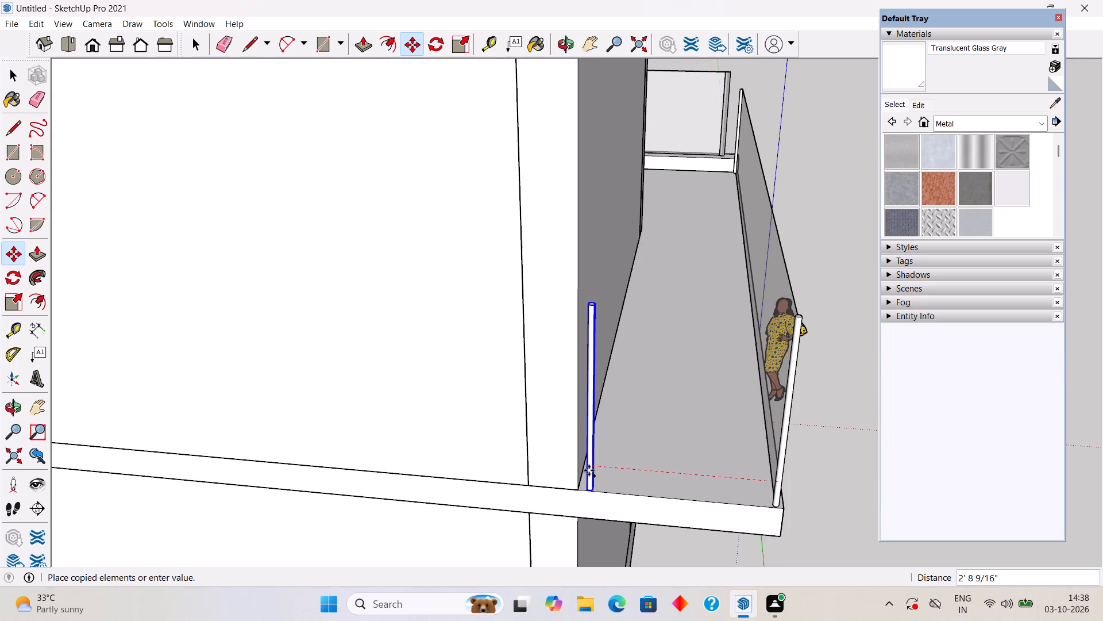
click(589, 470)
Move the copied post about 1 7/16" along the rear slab edge, closer to the wall corner.
scroll(588, 469, up, 11)
click(591, 482)
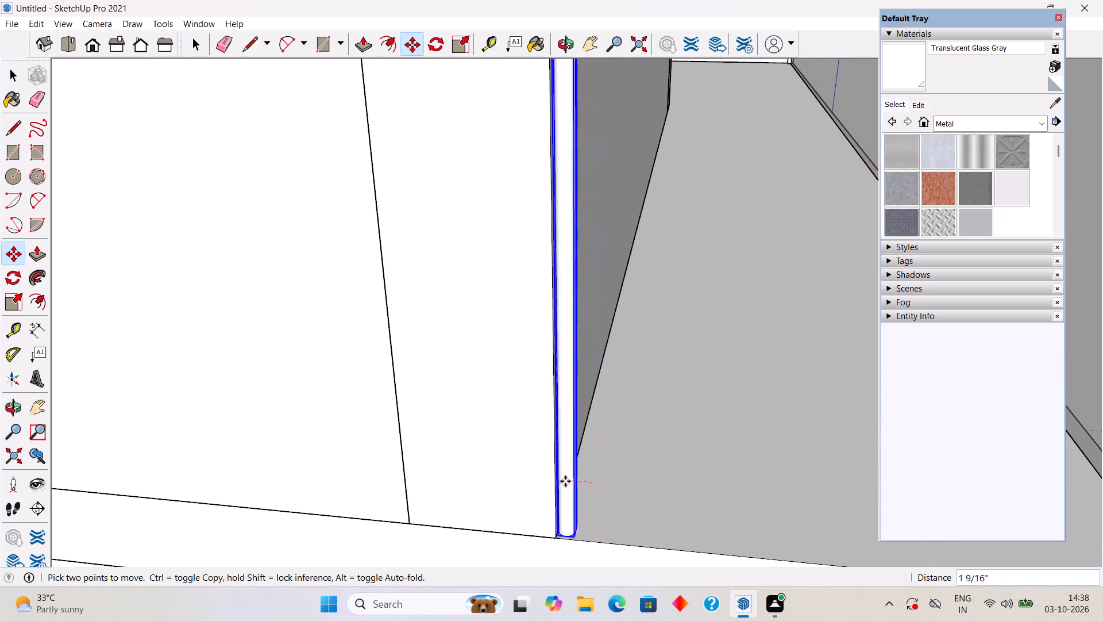
click(567, 483)
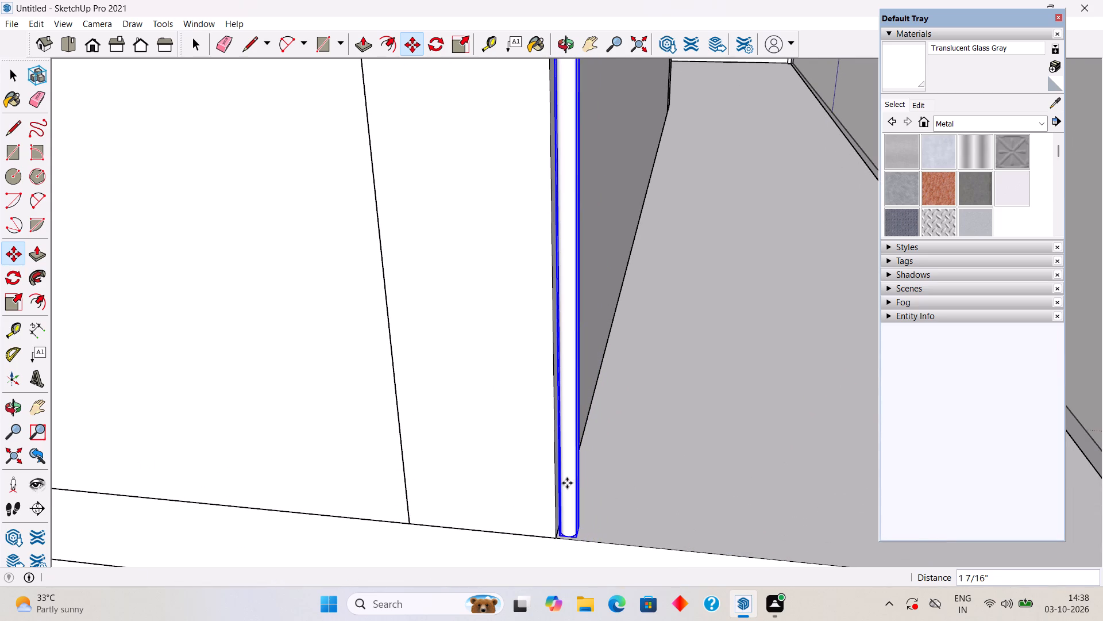
key(space)
Draw a vertical rectangle about 2' 9 3/8" by 3' between the wall post and the outer corner post on the rear edge.
scroll(568, 484, down, 15)
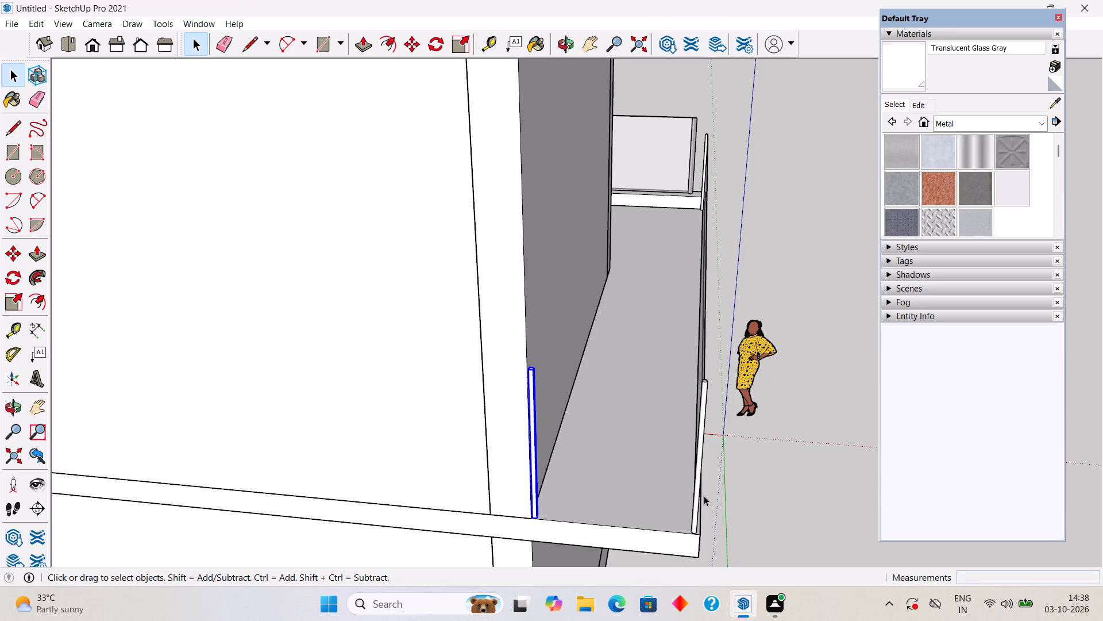
middle_drag(672, 540, 672, 442)
scroll(672, 442, down, 3)
click(746, 397)
scroll(561, 340, up, 4)
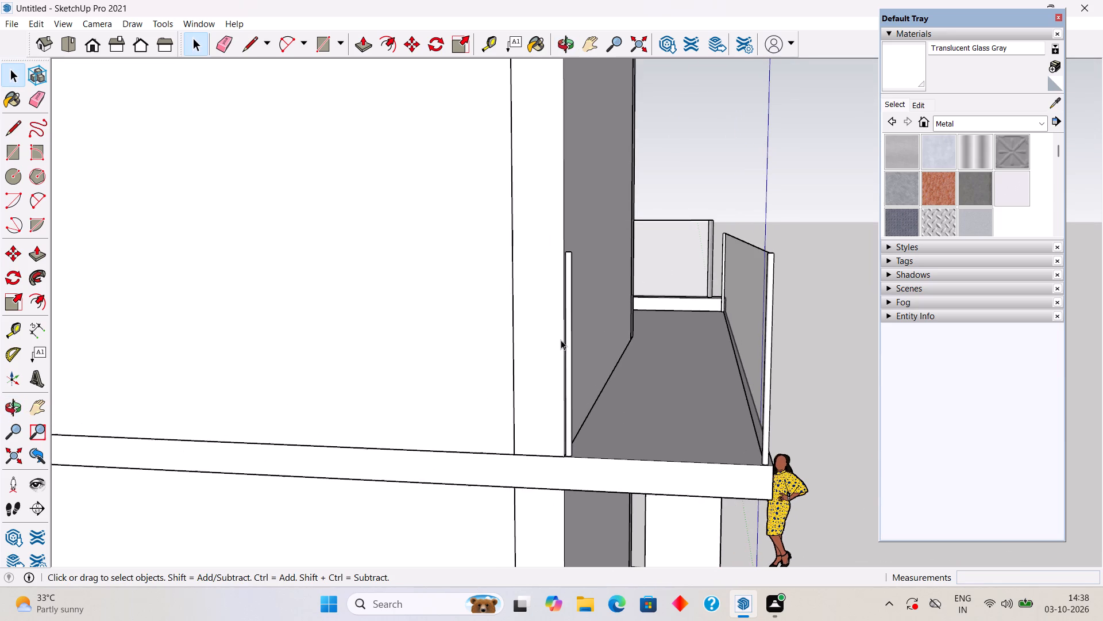
key(r)
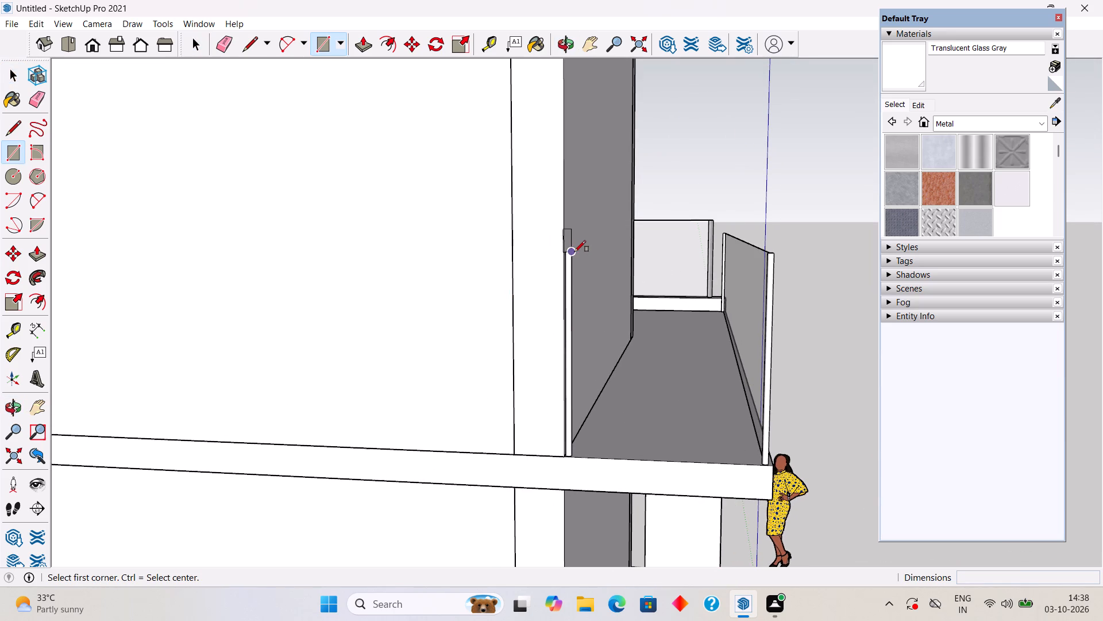
click(571, 252)
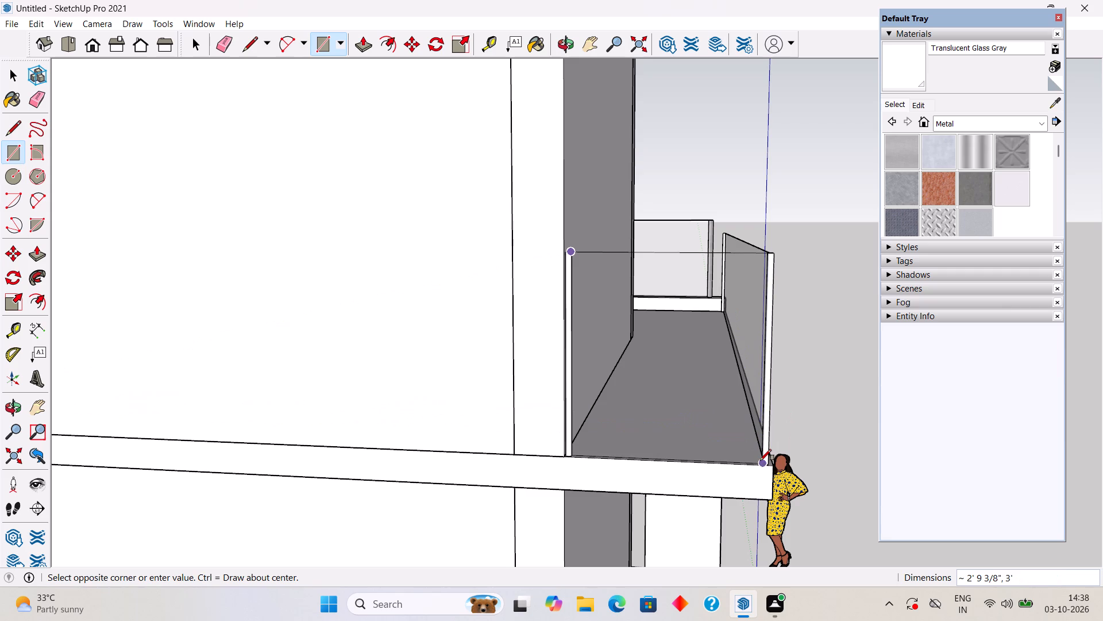
click(760, 461)
key(space)
Sample Translucent Glass Gray from the long side panel and paint the short rear panel with it.
middle_drag(784, 407, 582, 396)
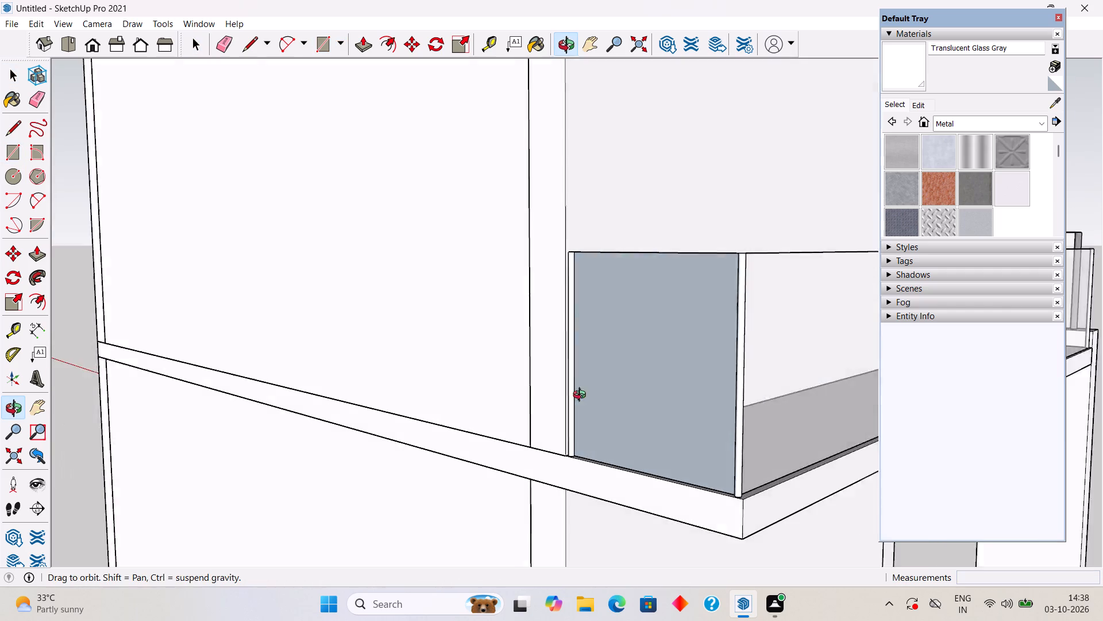
middle_drag(582, 396, 563, 390)
scroll(563, 390, down, 6)
click(1050, 104)
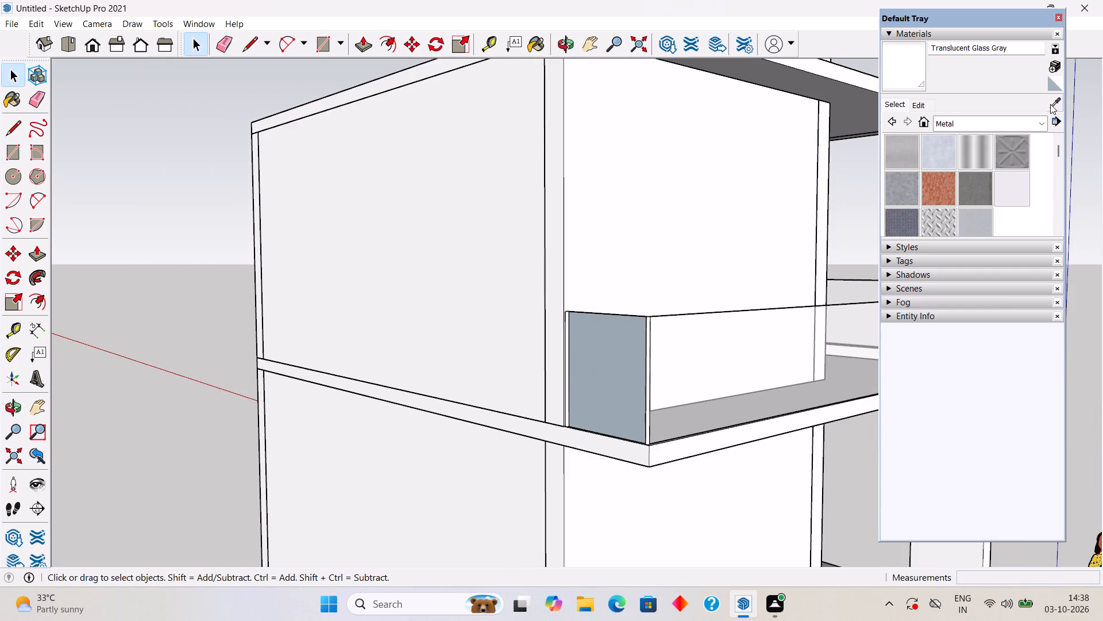
click(801, 346)
click(614, 390)
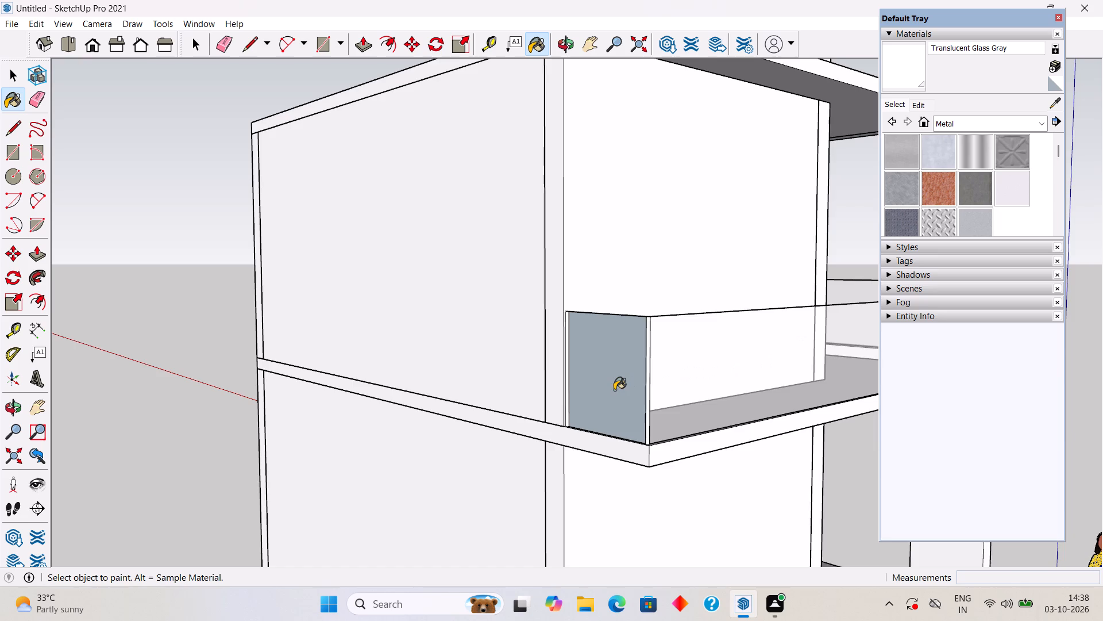
scroll(614, 362, down, 9)
key(space)
Examine the balcony's glass railing from the side and front, including the corner where the two railings meet.
middle_drag(689, 371, 283, 321)
scroll(639, 378, down, 1)
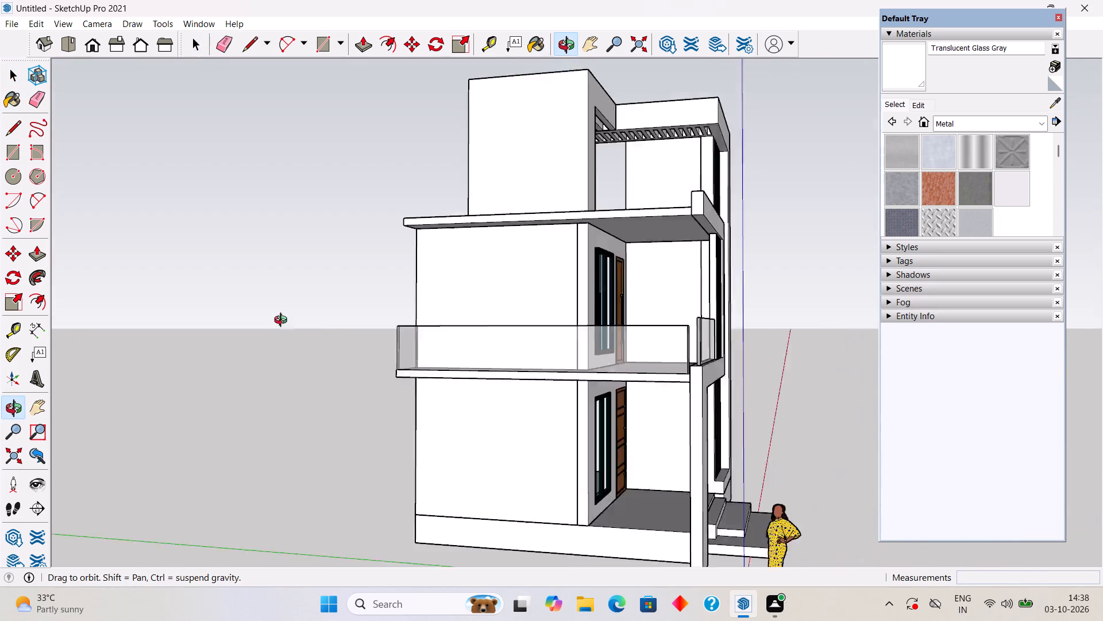
middle_drag(283, 321, 233, 304)
scroll(258, 313, down, 2)
scroll(820, 420, down, 1)
middle_drag(800, 424, 573, 492)
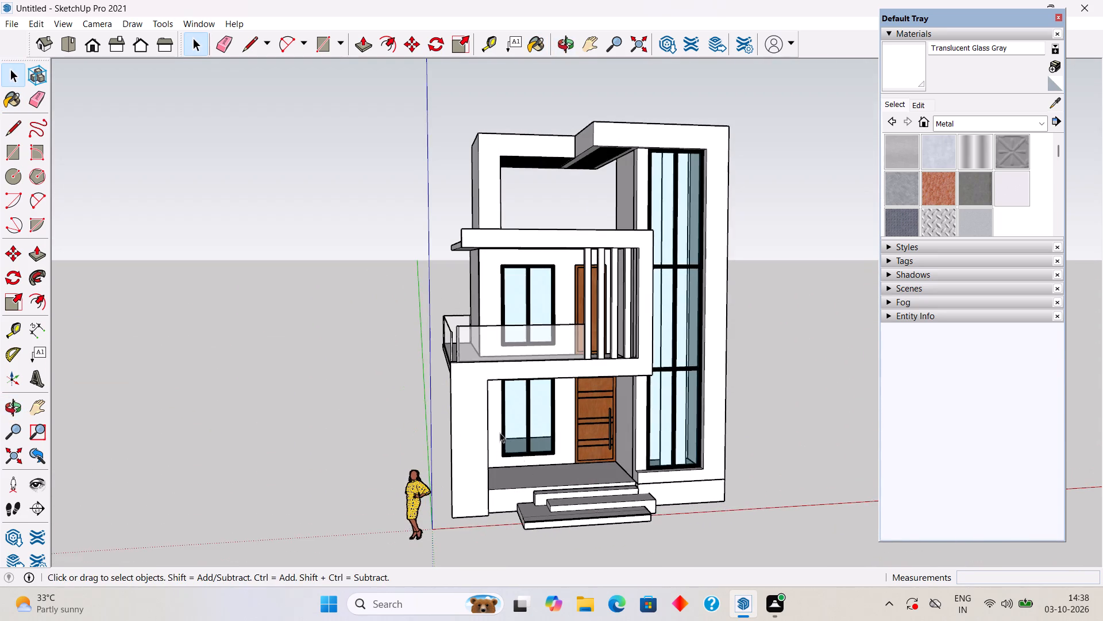
scroll(438, 358, up, 10)
middle_drag(451, 383, 623, 425)
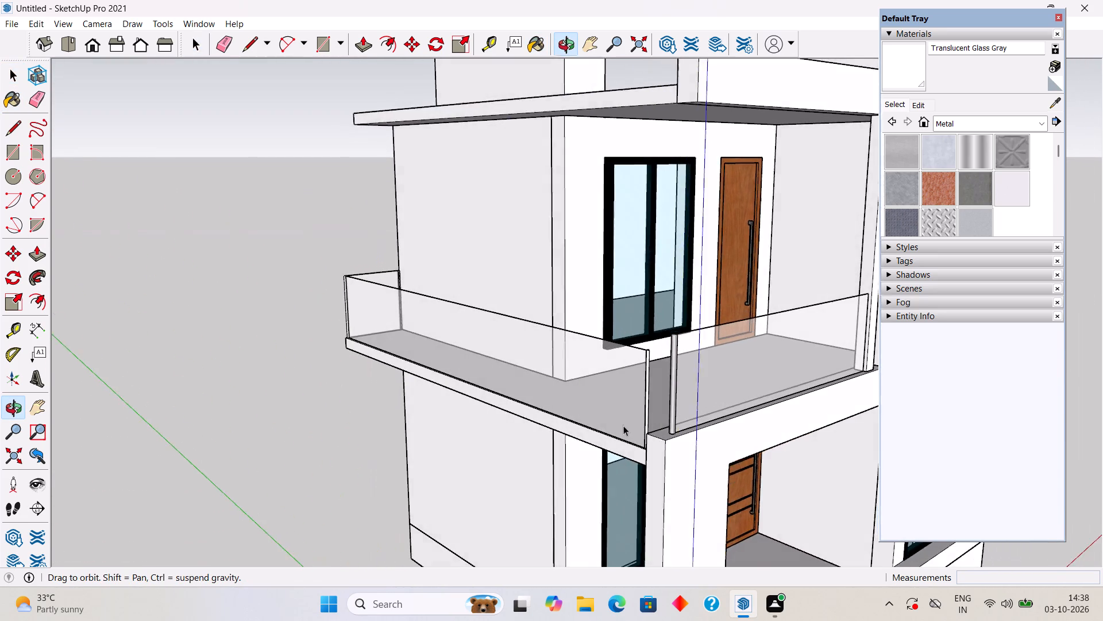
middle_drag(623, 425, 622, 425)
Draw a rectangle about 9 1/16" by 2' 6" closing the gap between the side railing's end post and the front metal post.
scroll(656, 430, up, 10)
middle_drag(676, 417, 744, 436)
scroll(744, 436, down, 3)
middle_drag(740, 481, 818, 466)
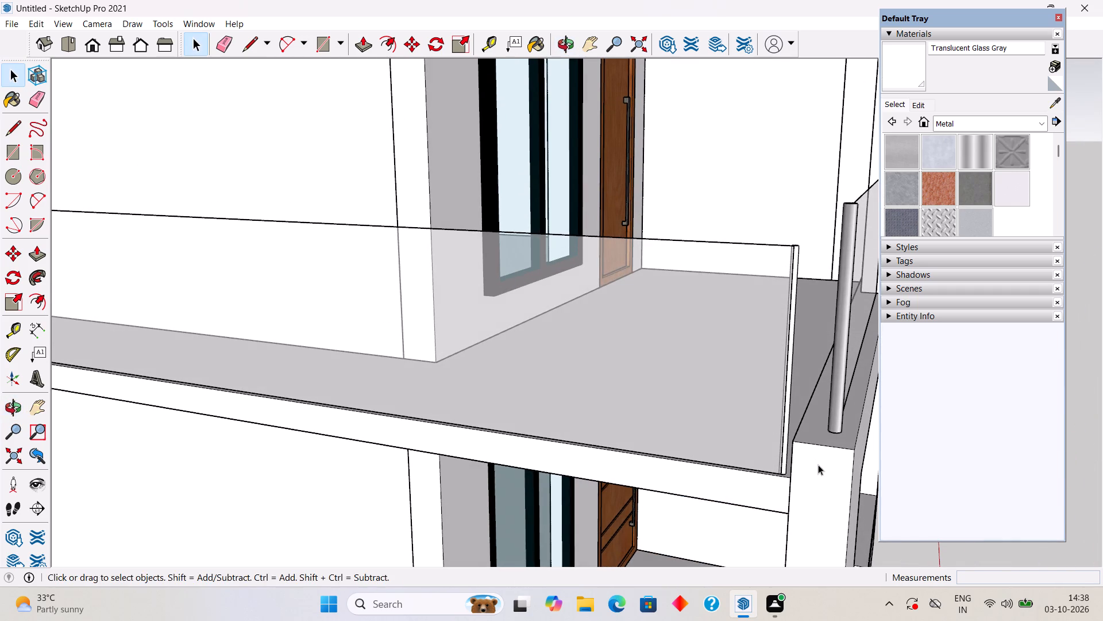
key(r)
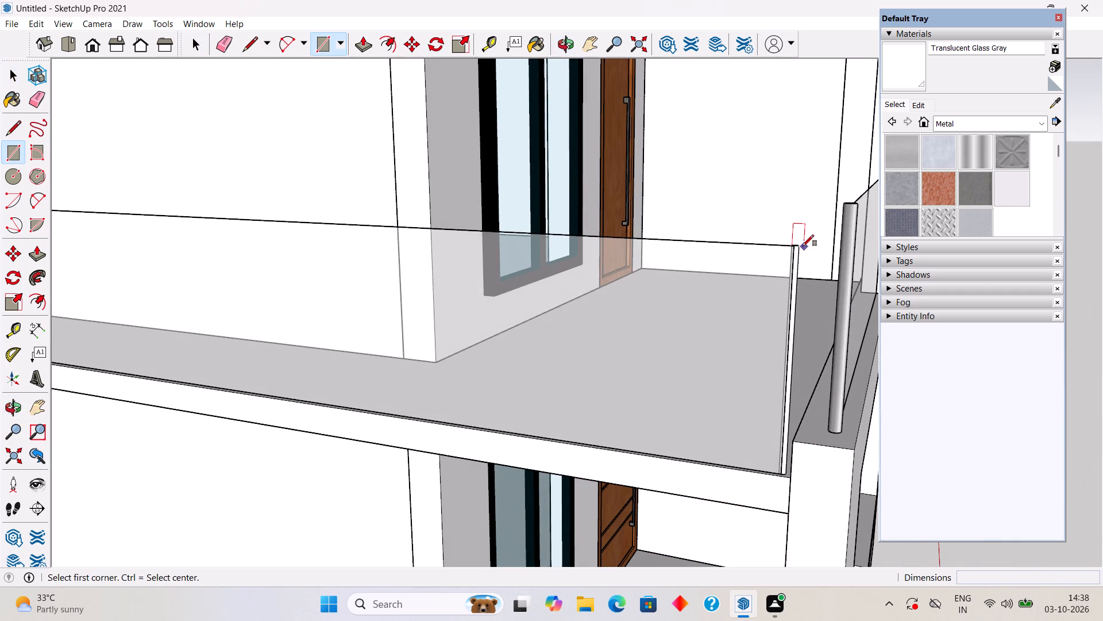
click(803, 246)
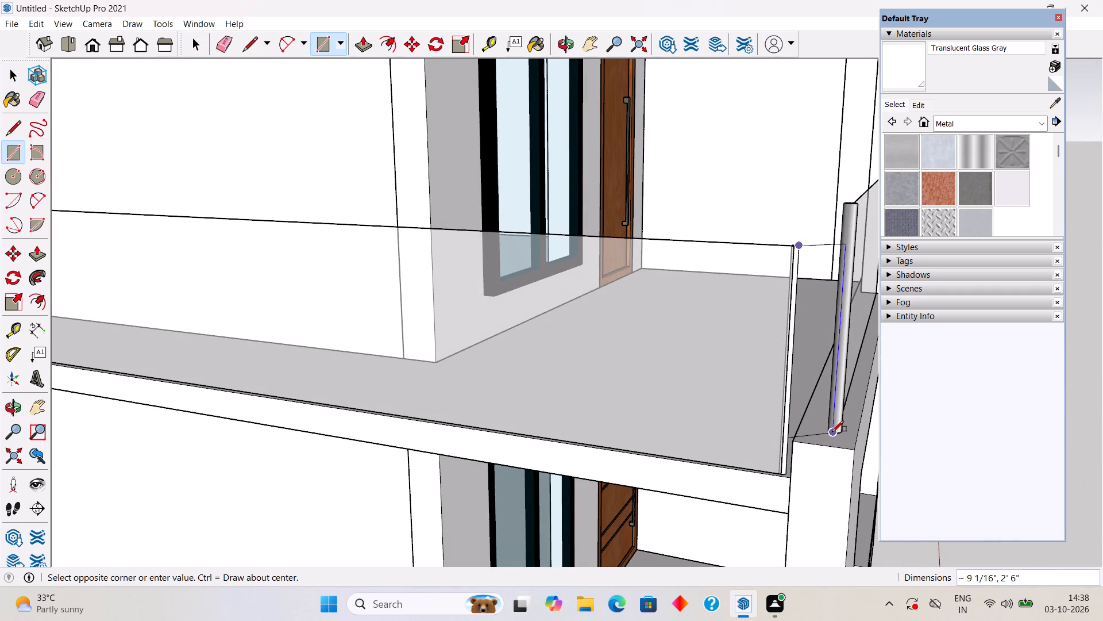
click(832, 432)
key(space)
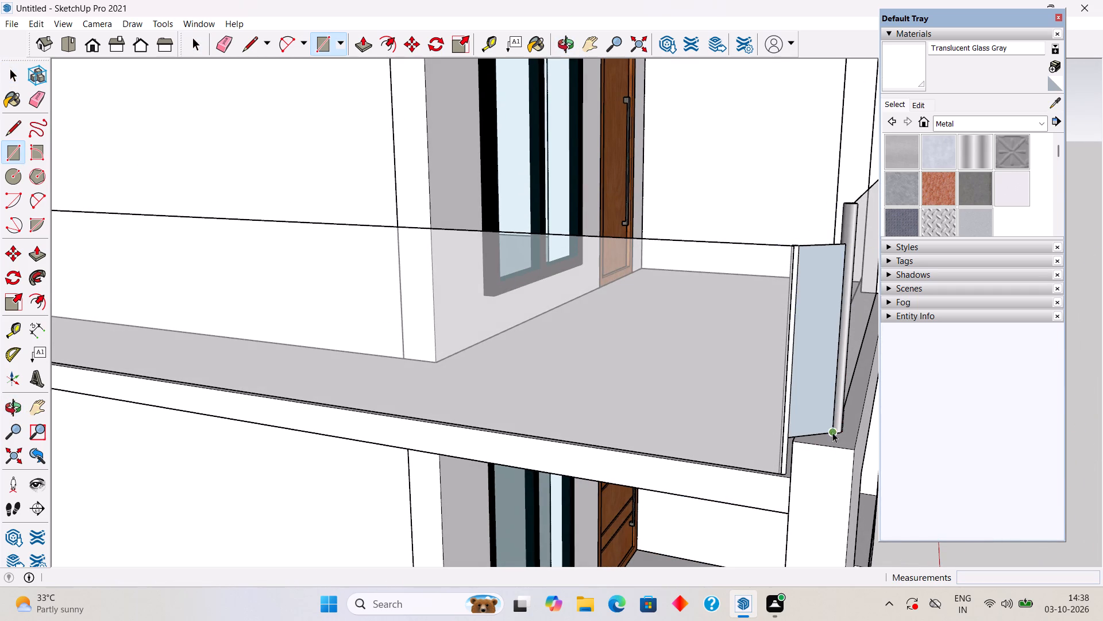
Sample Translucent Glass Gray from the side railing and paint the small corner gap panel with it.
click(1055, 102)
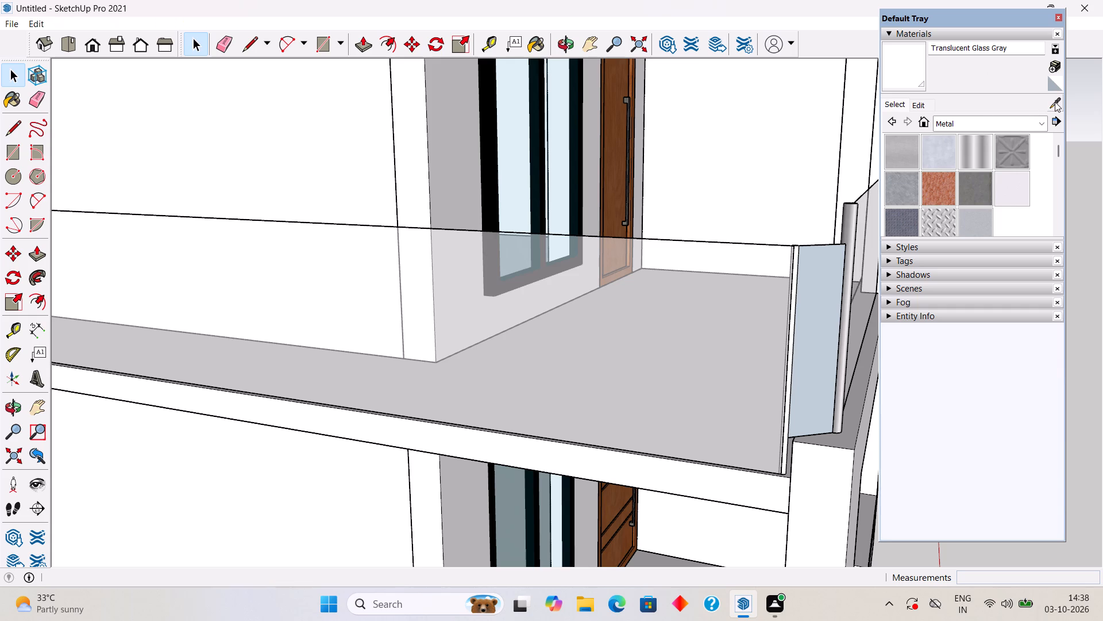
click(681, 356)
click(802, 308)
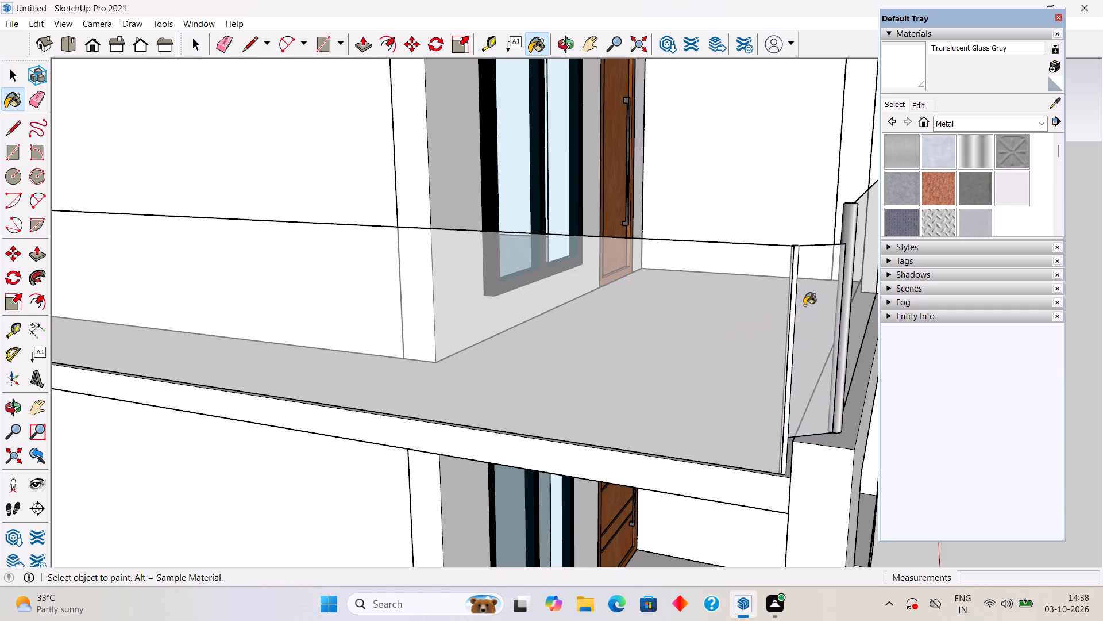
key(space)
scroll(806, 304, down, 8)
middle_drag(778, 302, 493, 289)
scroll(556, 300, down, 1)
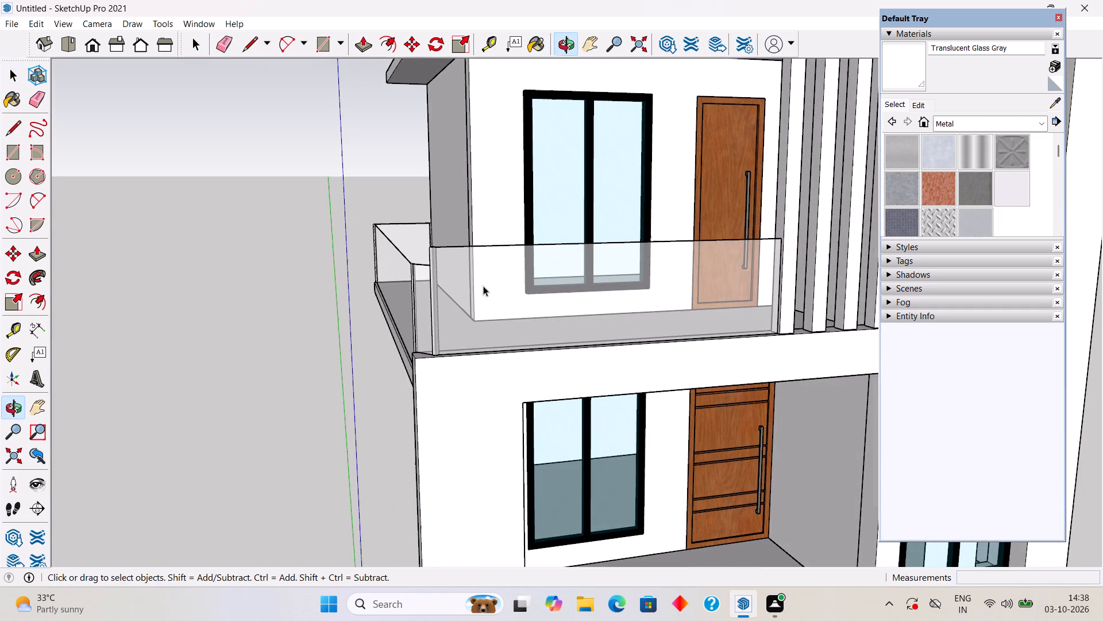
Examine the balcony's front glass railing and the small corner gap panel from the front and the side.
middle_drag(481, 301, 383, 287)
scroll(383, 287, down, 2)
middle_drag(375, 293, 325, 274)
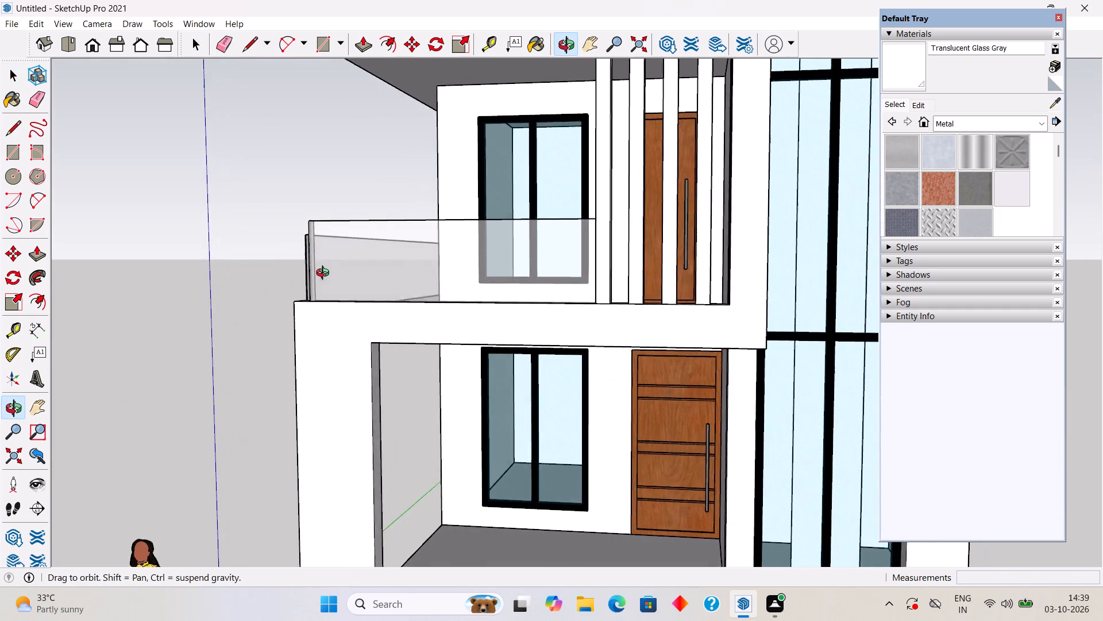
middle_drag(325, 274, 319, 275)
scroll(315, 282, down, 6)
middle_drag(350, 298, 456, 333)
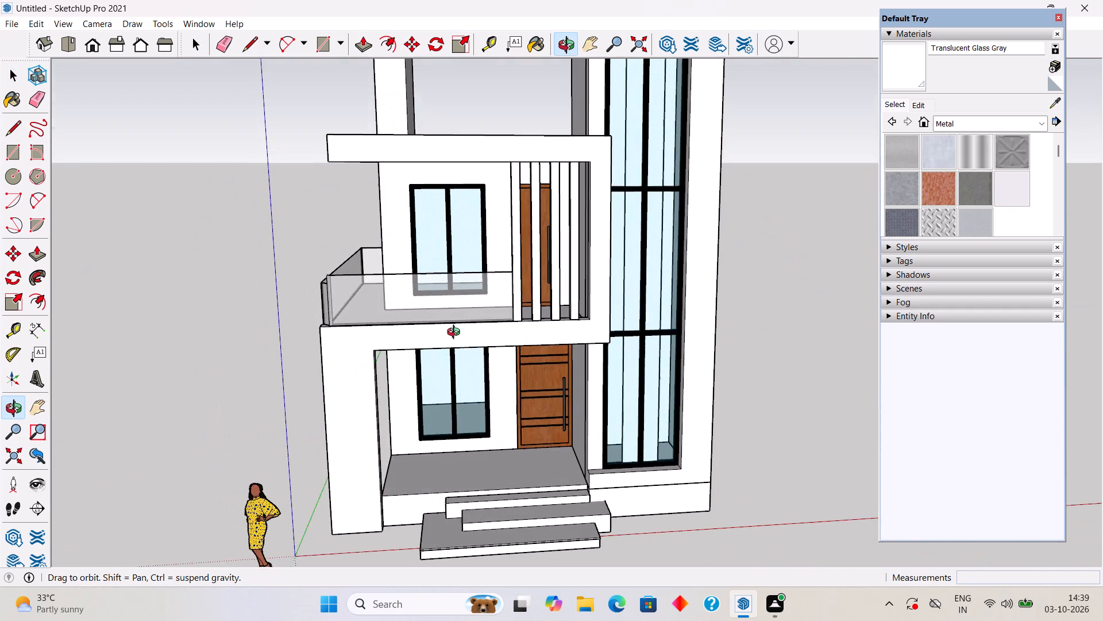
middle_drag(456, 333, 459, 354)
scroll(299, 325, up, 9)
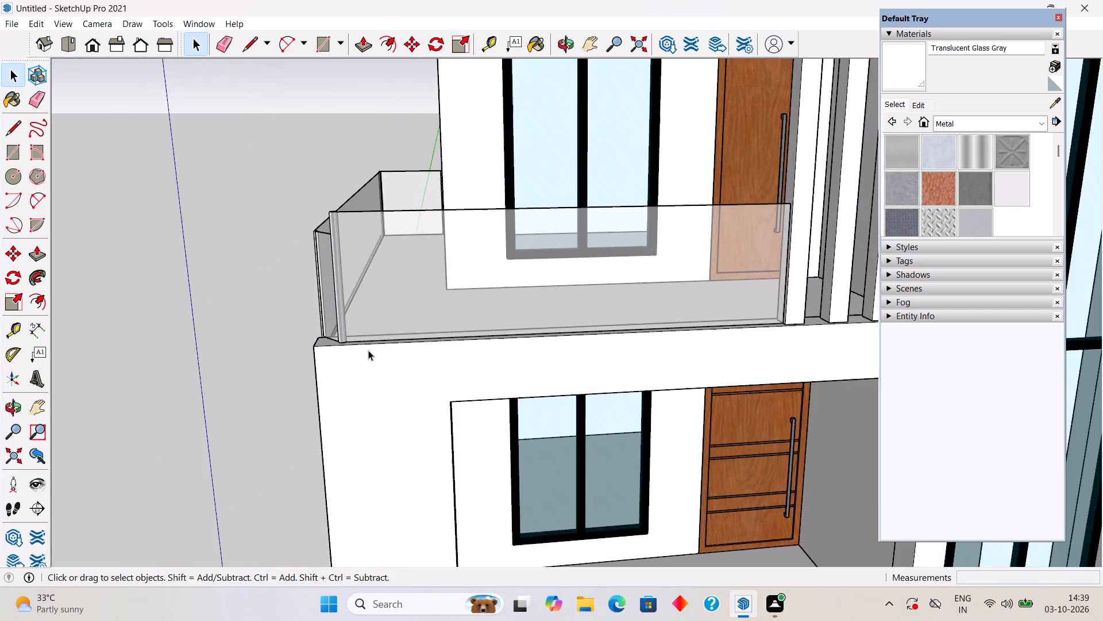
scroll(368, 350, up, 4)
middle_drag(288, 332, 406, 360)
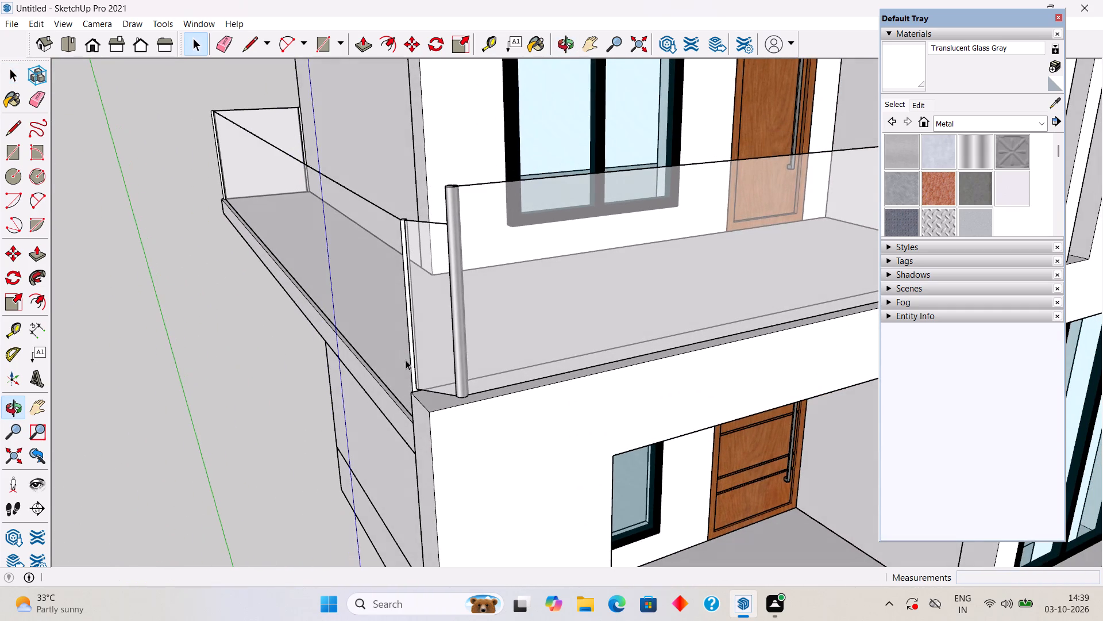
Undo the painting and drawing of the small glass panel in the balcony's corner gap.
click(430, 351)
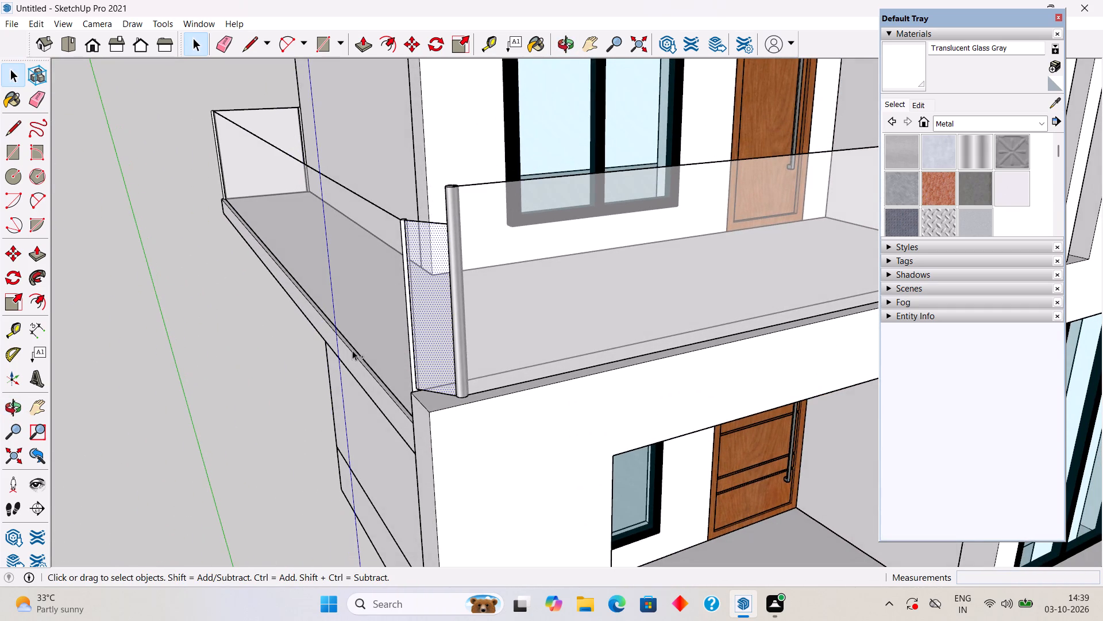
key(ctrl+z)
key(ctrl+z)
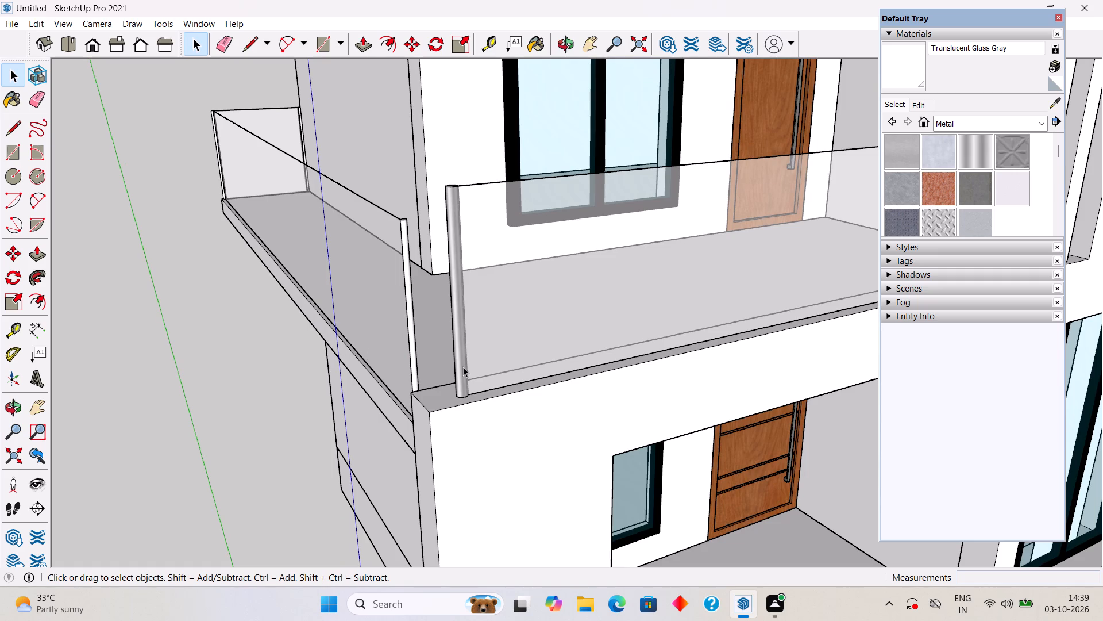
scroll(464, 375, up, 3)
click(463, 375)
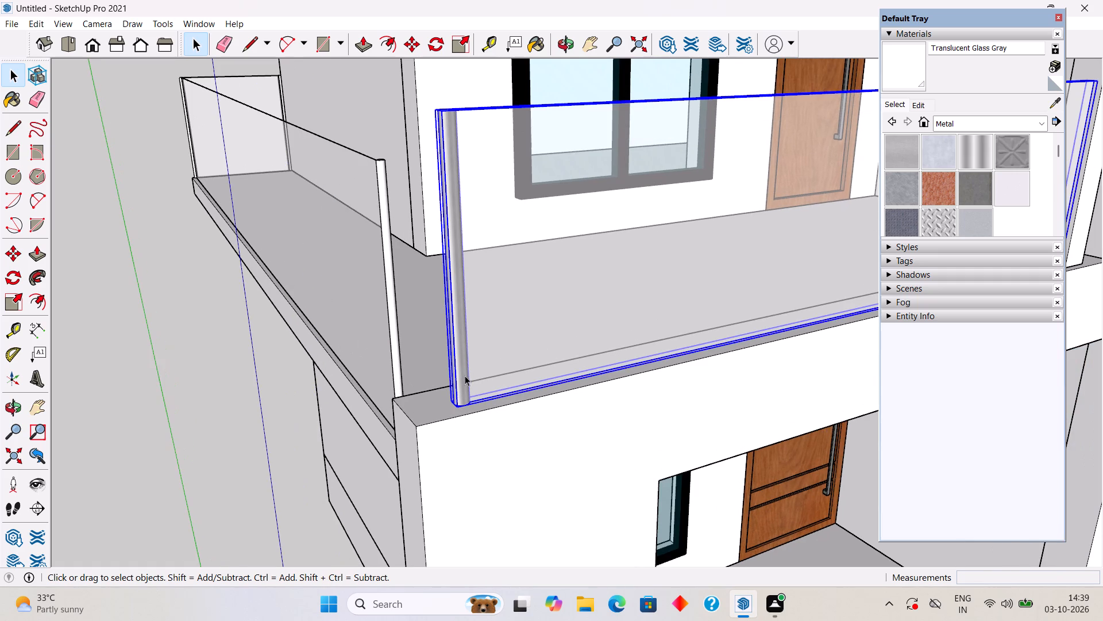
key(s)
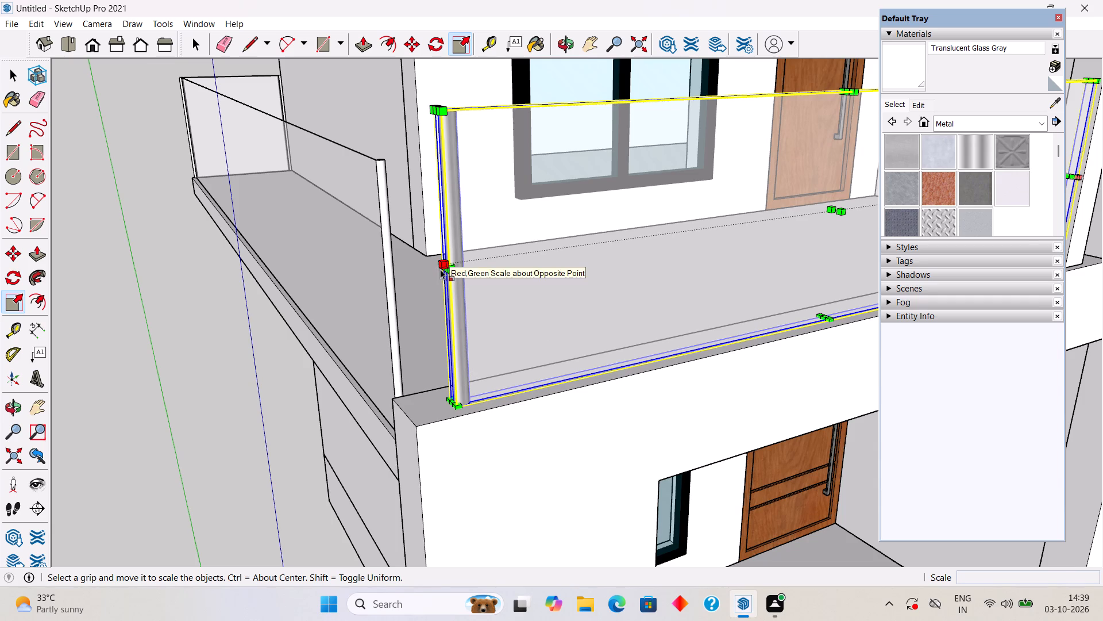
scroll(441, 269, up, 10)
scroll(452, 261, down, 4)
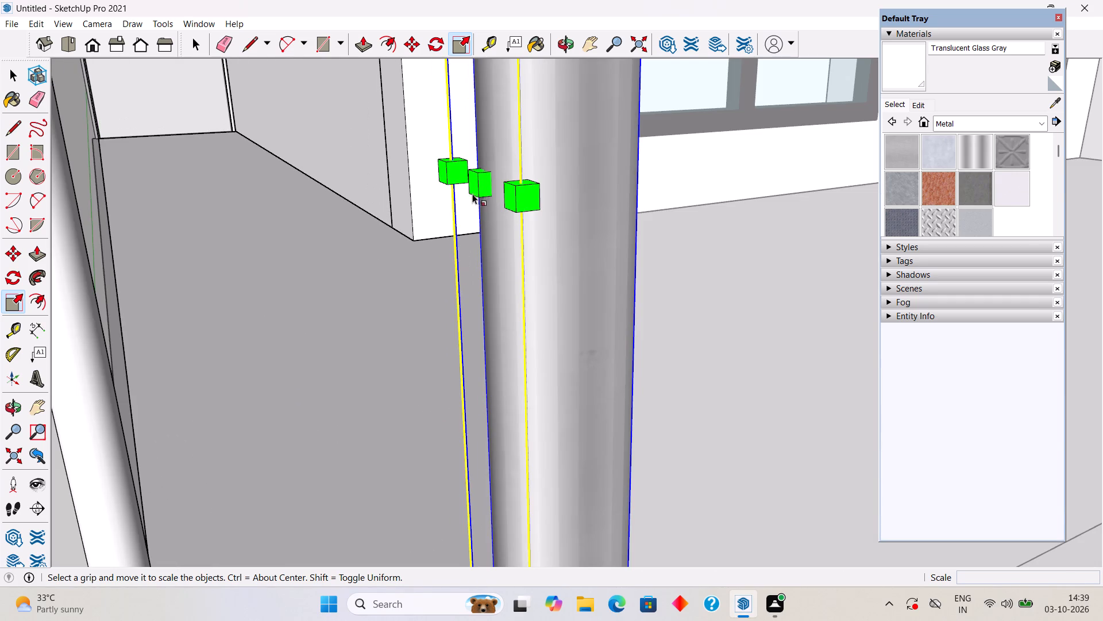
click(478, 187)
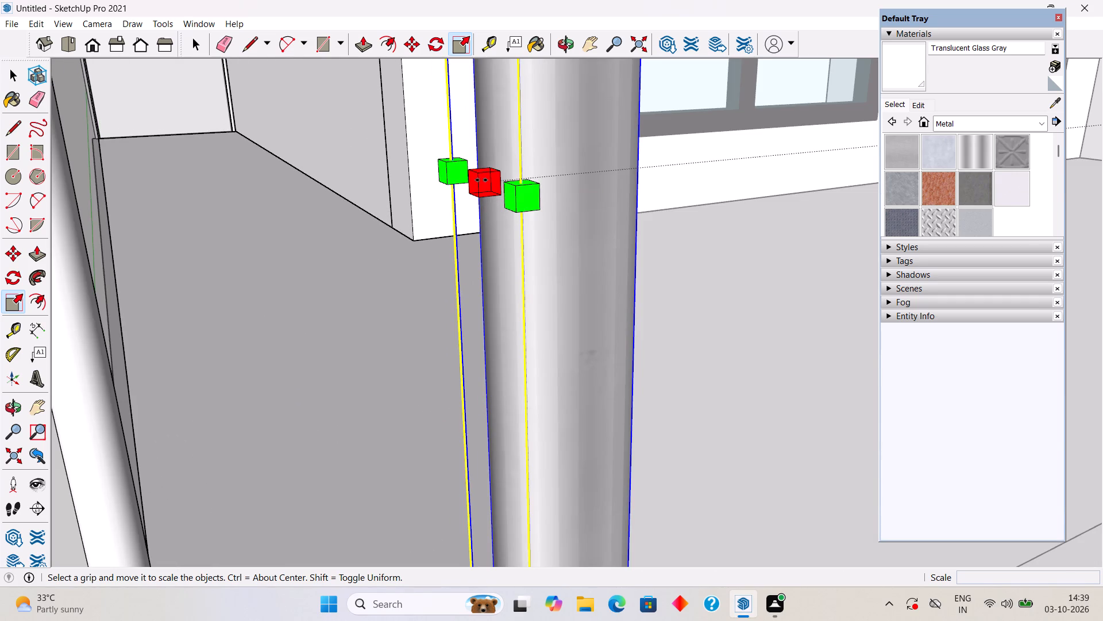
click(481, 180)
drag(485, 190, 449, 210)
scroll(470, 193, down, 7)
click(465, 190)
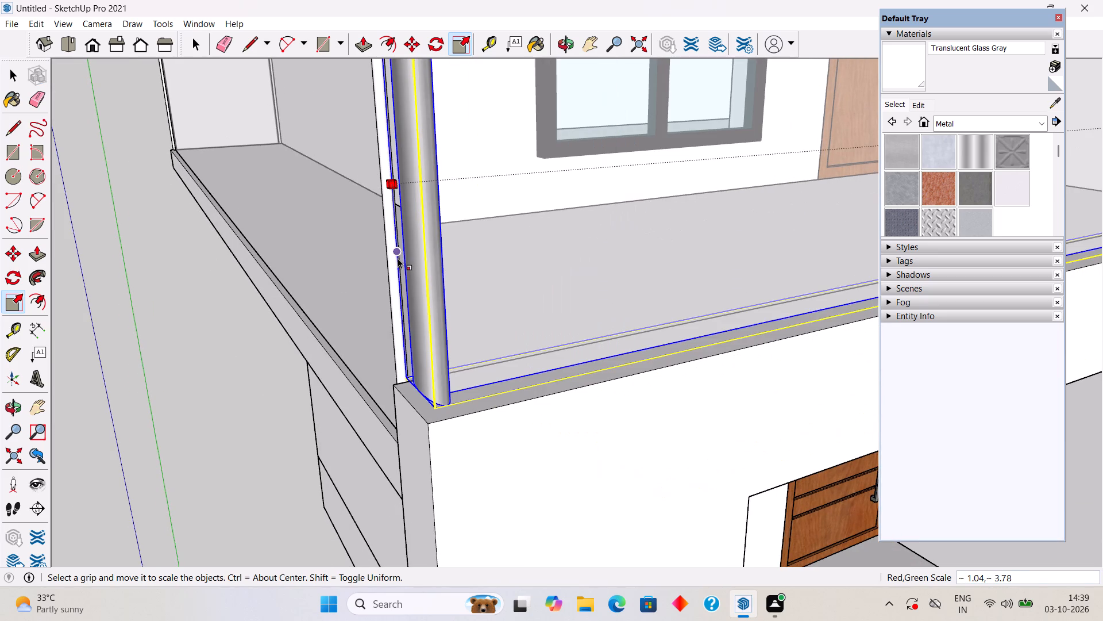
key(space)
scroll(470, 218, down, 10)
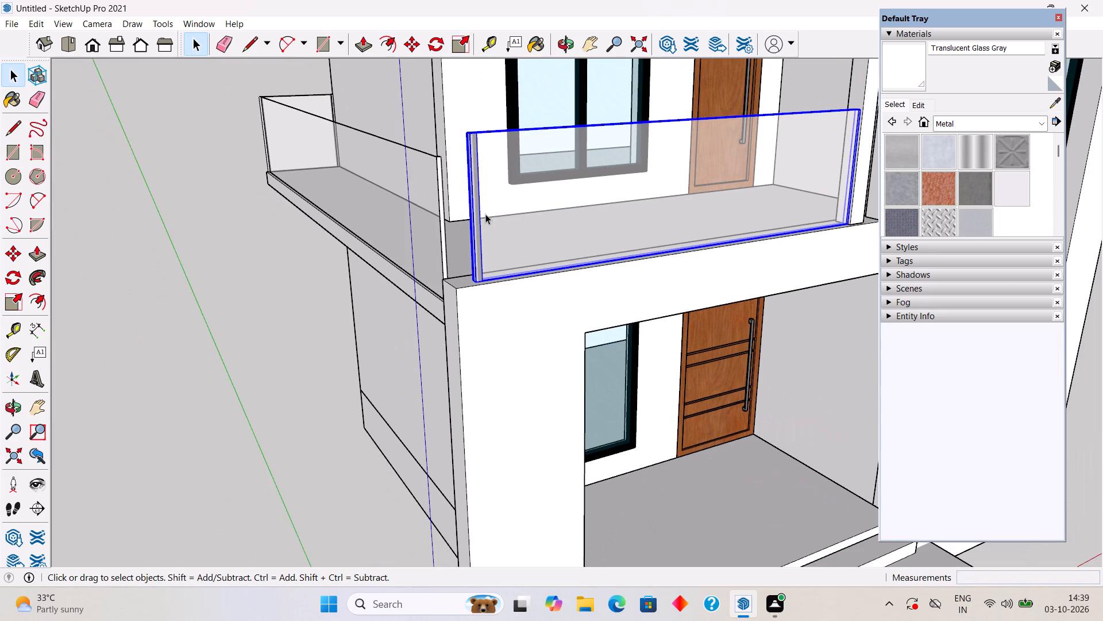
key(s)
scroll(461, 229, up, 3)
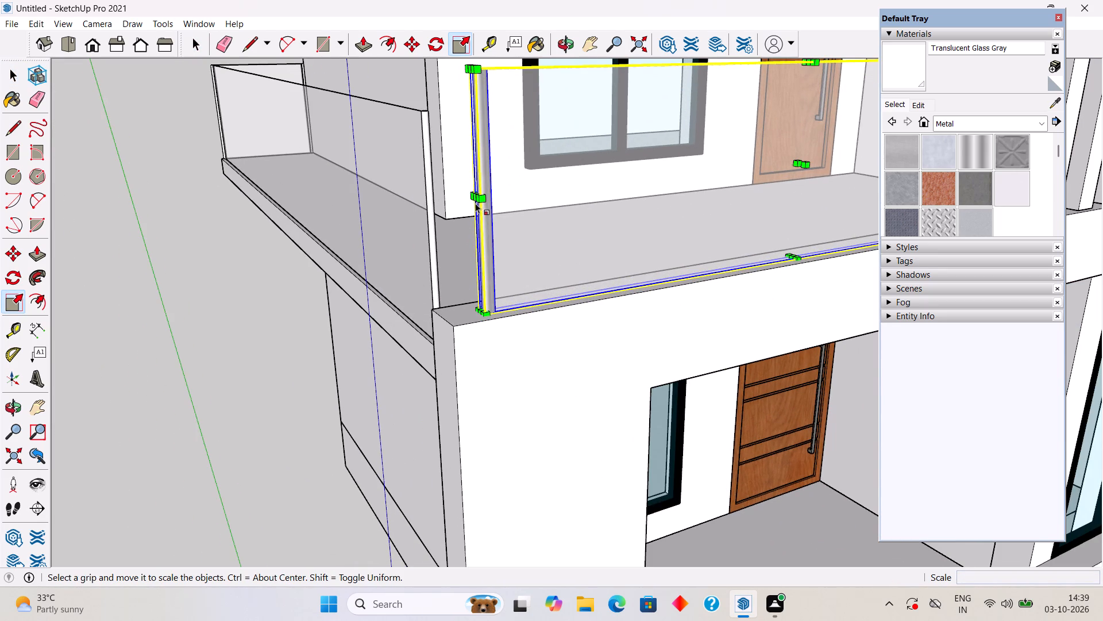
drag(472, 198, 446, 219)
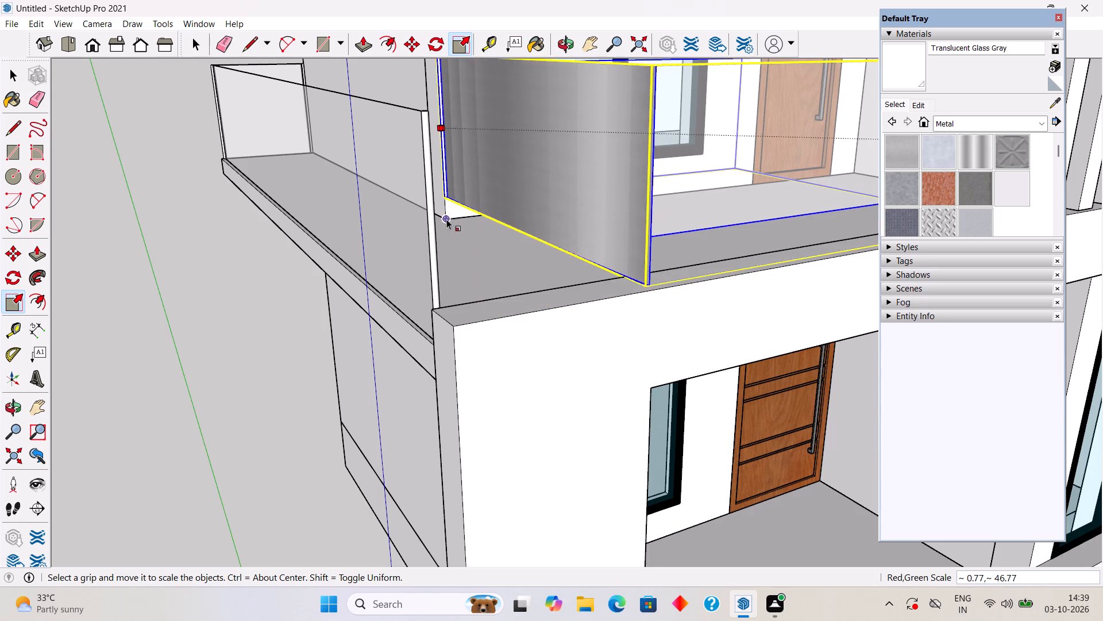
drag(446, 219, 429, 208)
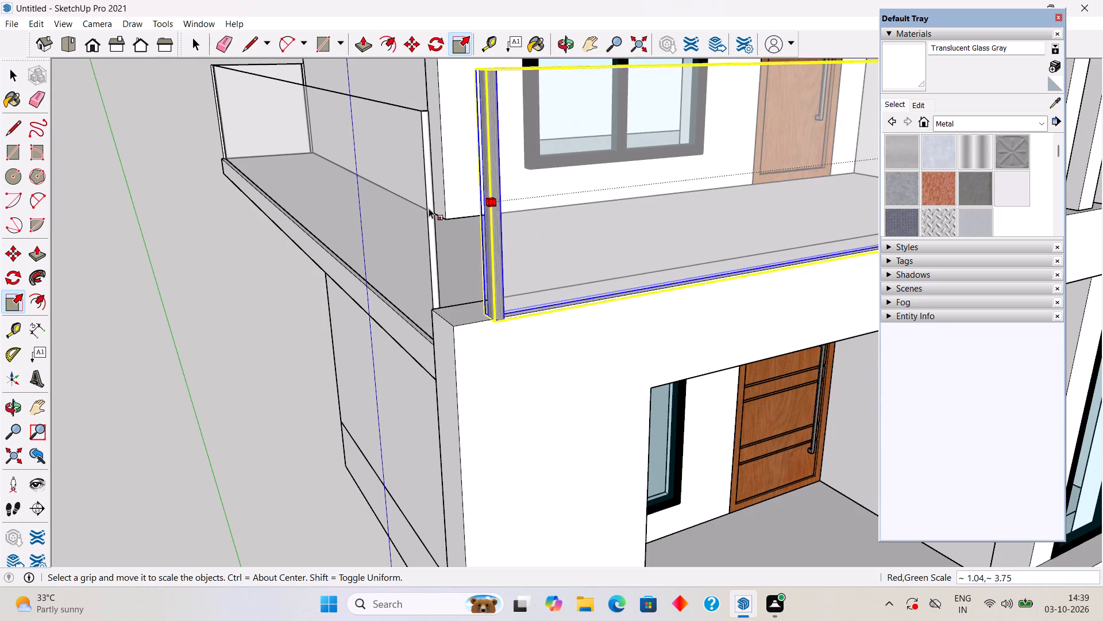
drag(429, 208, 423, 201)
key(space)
Scale the front glass railing along the red axis by about 1.05, extending its post end toward the balcony corner.
middle_drag(441, 232, 578, 246)
scroll(578, 246, down, 4)
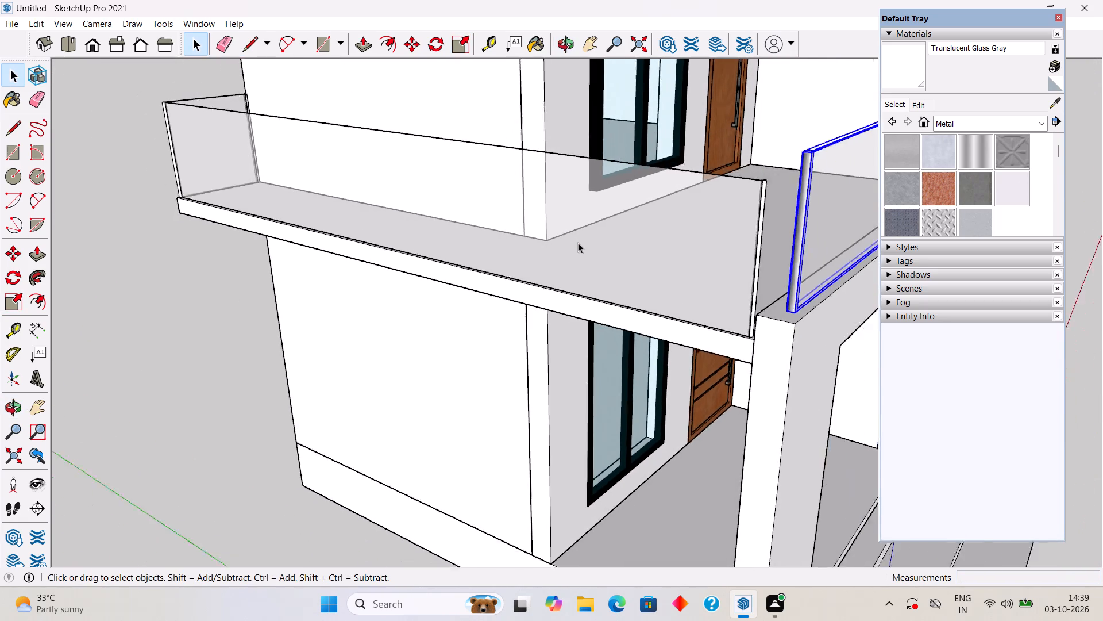
scroll(578, 243, down, 3)
middle_drag(703, 308, 774, 254)
scroll(792, 151, up, 7)
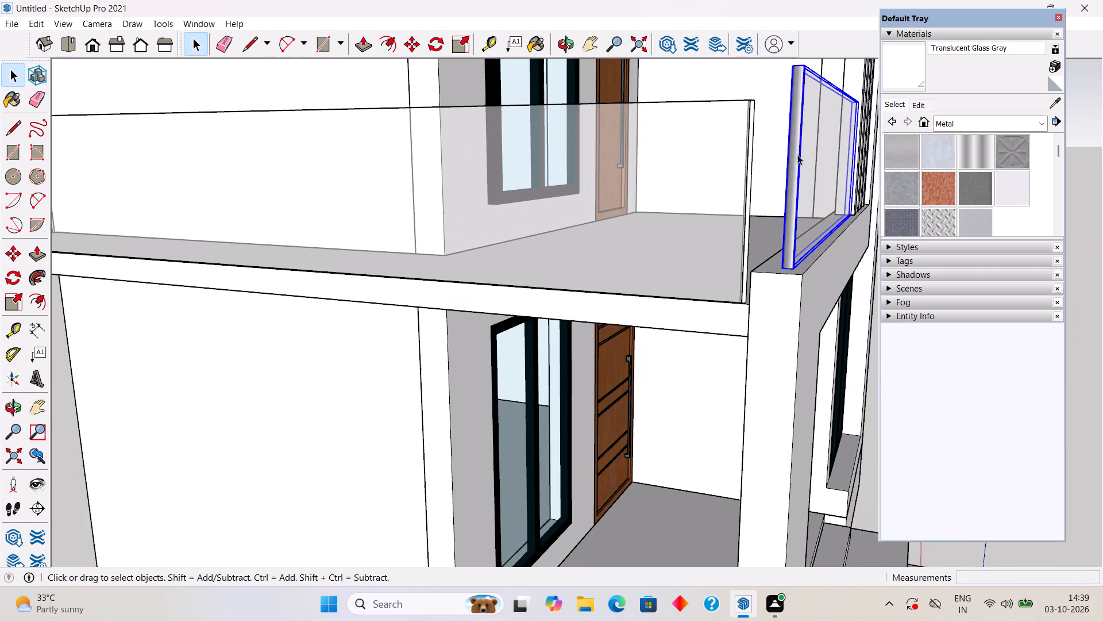
key(s)
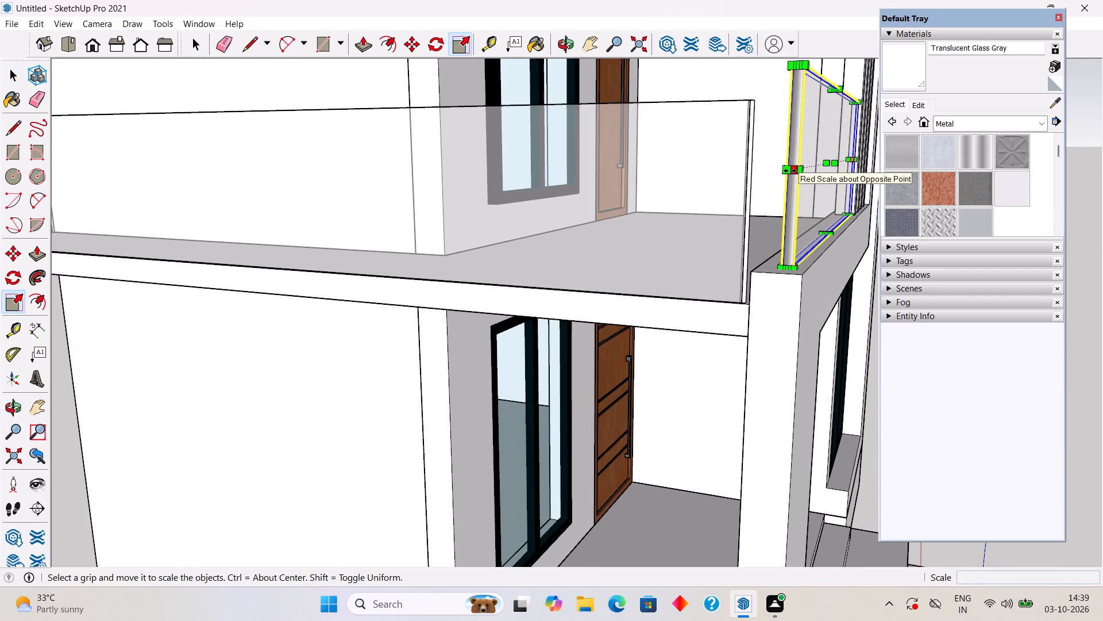
click(790, 171)
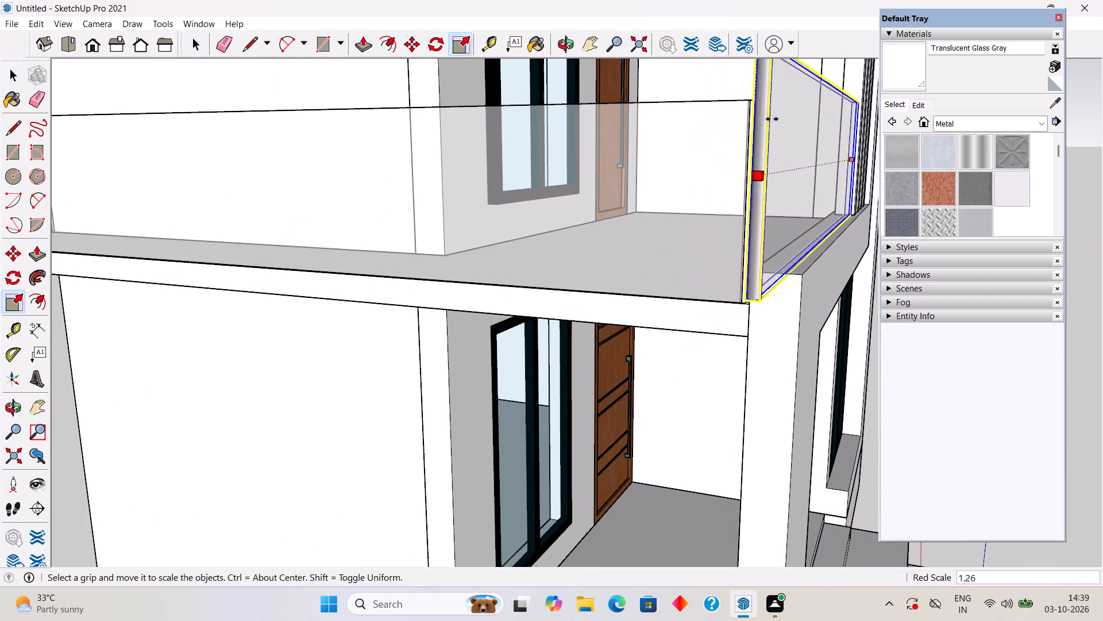
click(804, 271)
key(space)
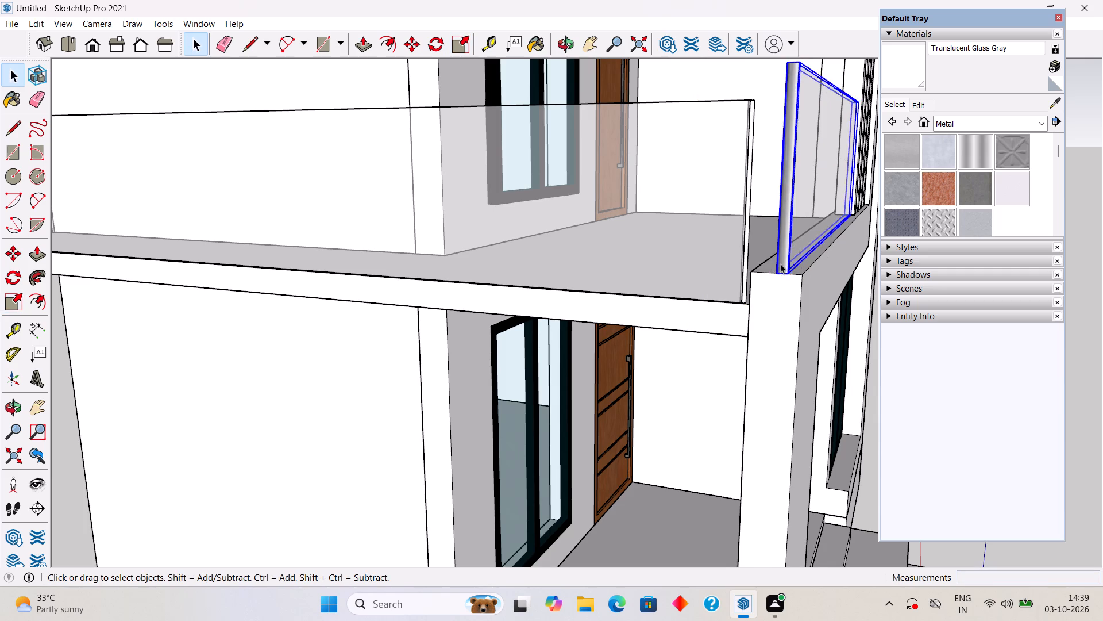
scroll(768, 263, down, 4)
click(85, 210)
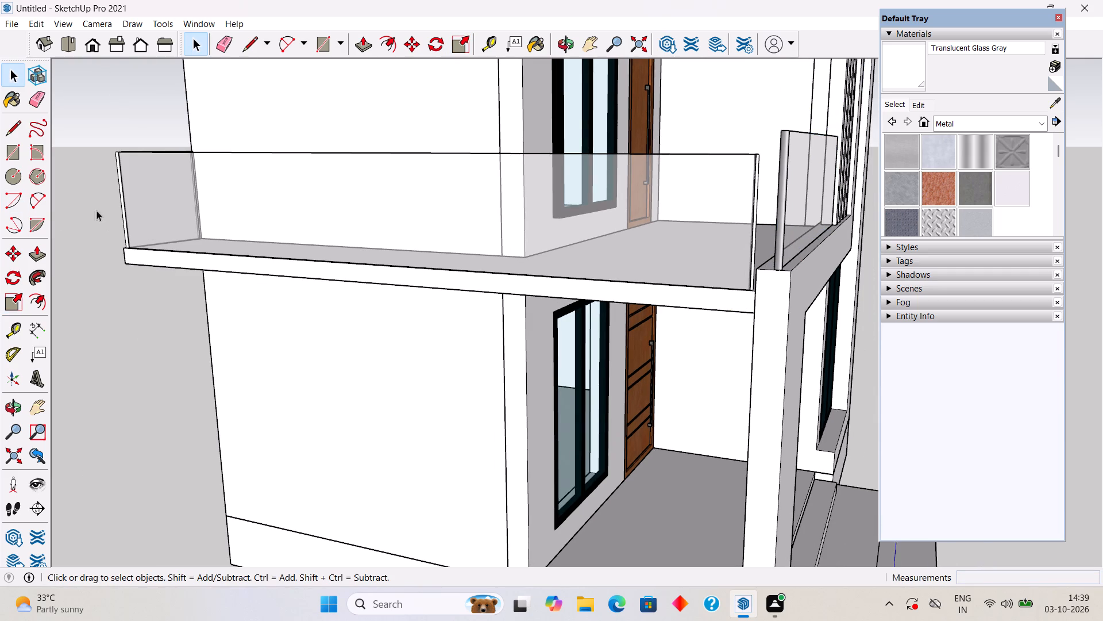
Draw a rectangle about 5 9/16" by 2' 6" between the side railing's end post and the front metal post.
middle_drag(318, 260, 387, 317)
scroll(313, 206, down, 7)
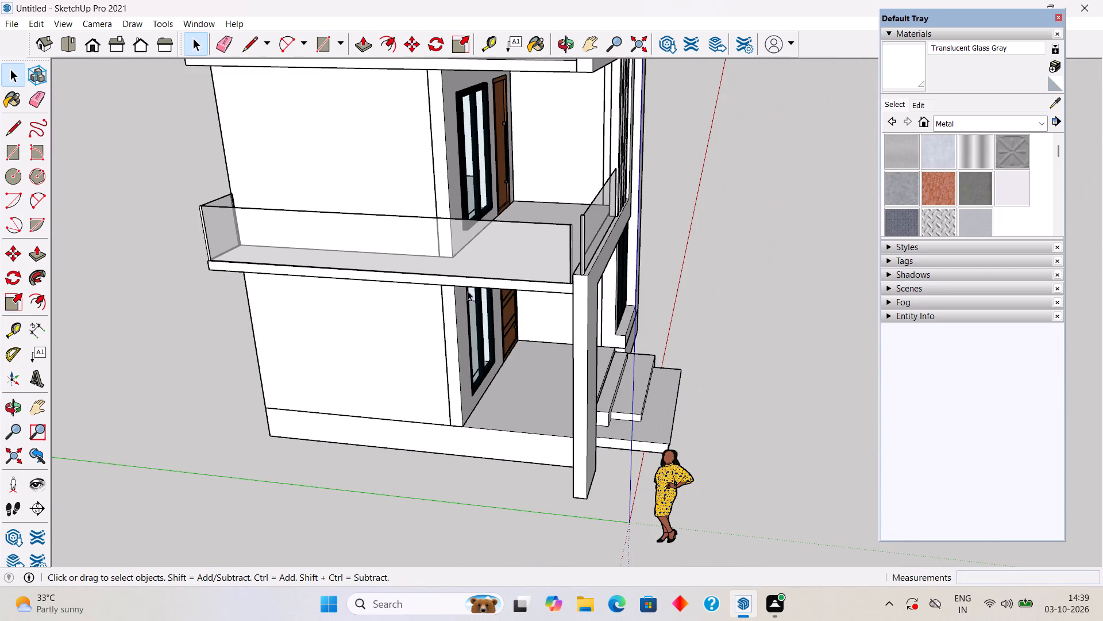
middle_drag(730, 322, 793, 256)
scroll(633, 213, up, 9)
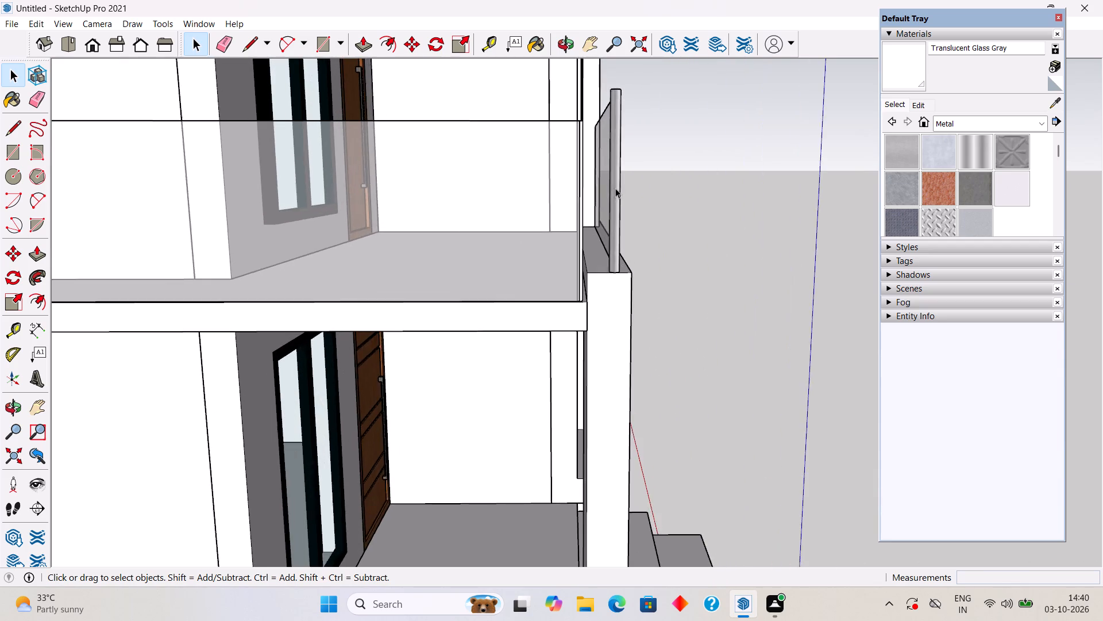
scroll(619, 198, up, 3)
middle_drag(611, 219, 601, 290)
scroll(601, 290, down, 2)
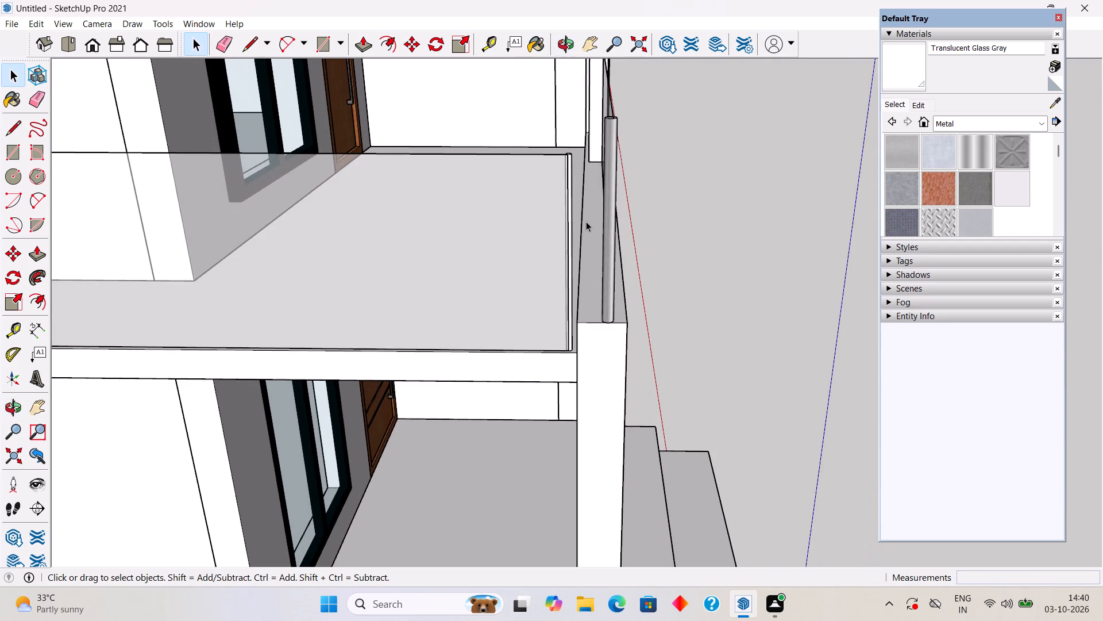
scroll(586, 218, up, 3)
key(r)
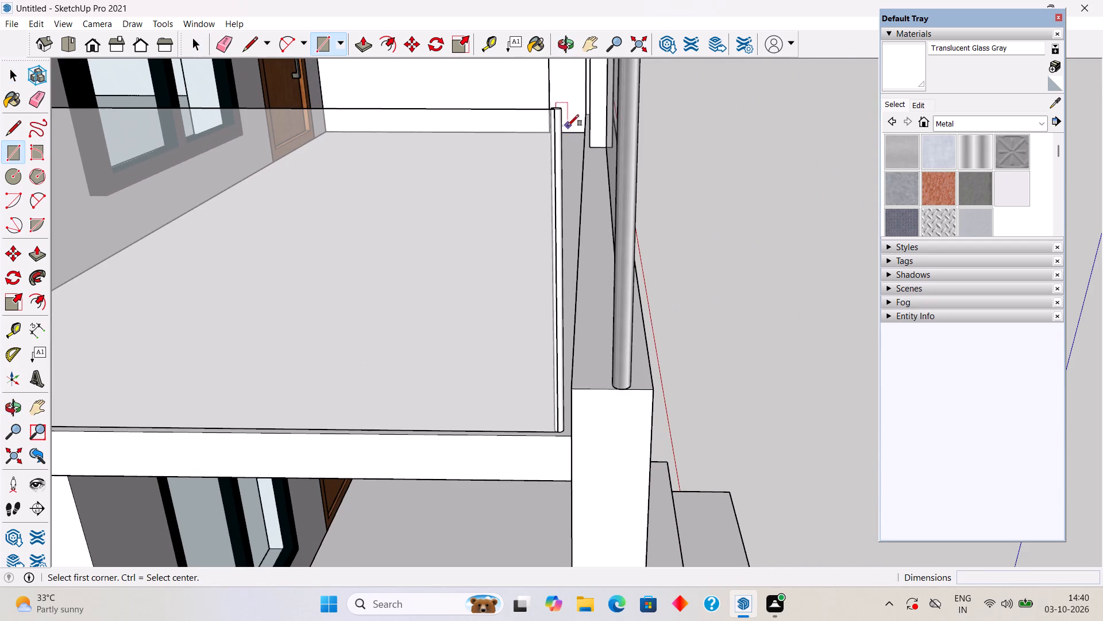
click(561, 112)
click(610, 381)
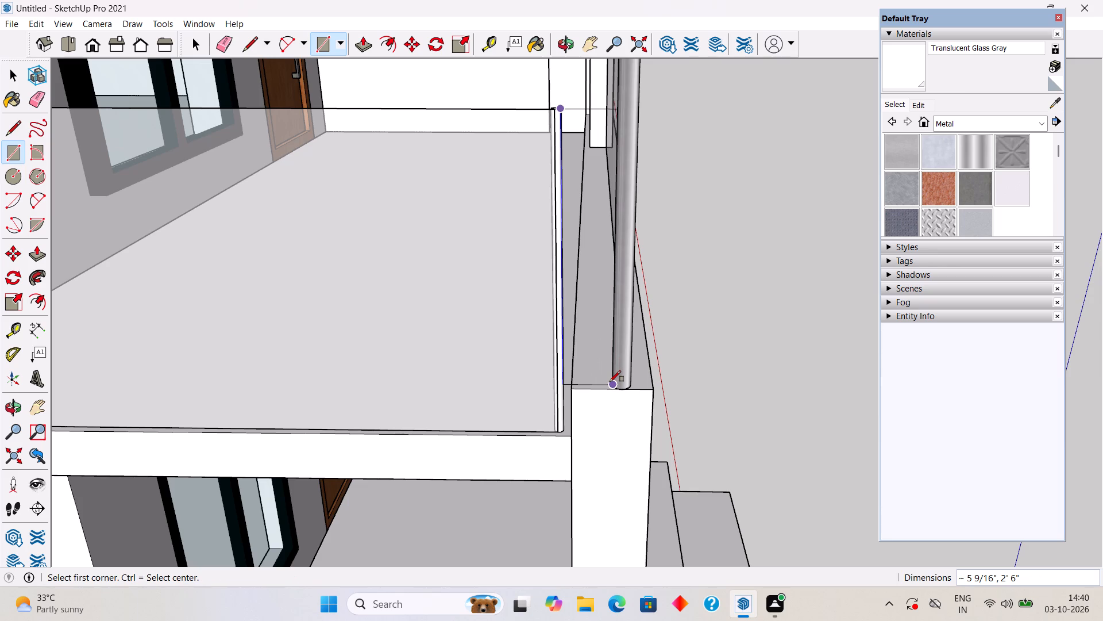
key(space)
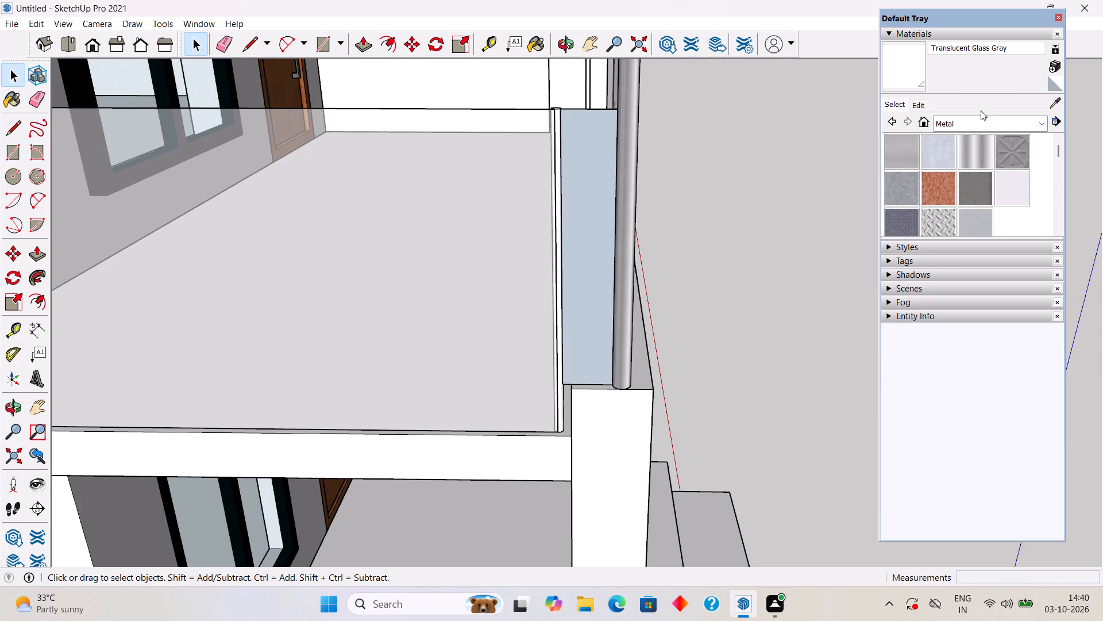
Sample Translucent Glass Gray from the side railing and paint the narrow corner gap panel with it.
click(1050, 102)
click(522, 275)
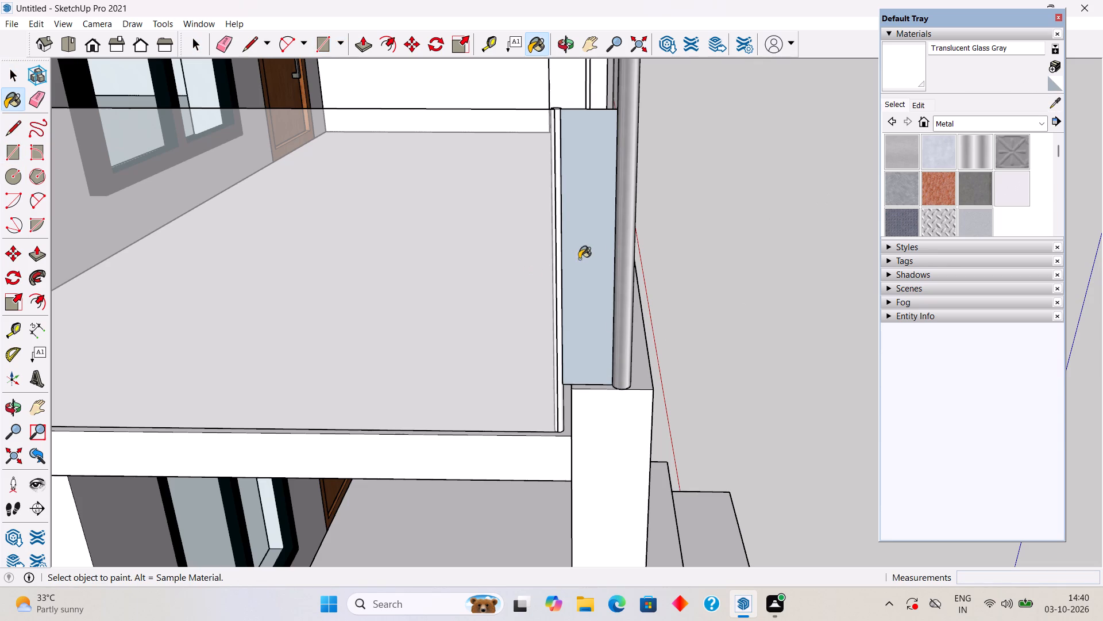
click(597, 251)
key(space)
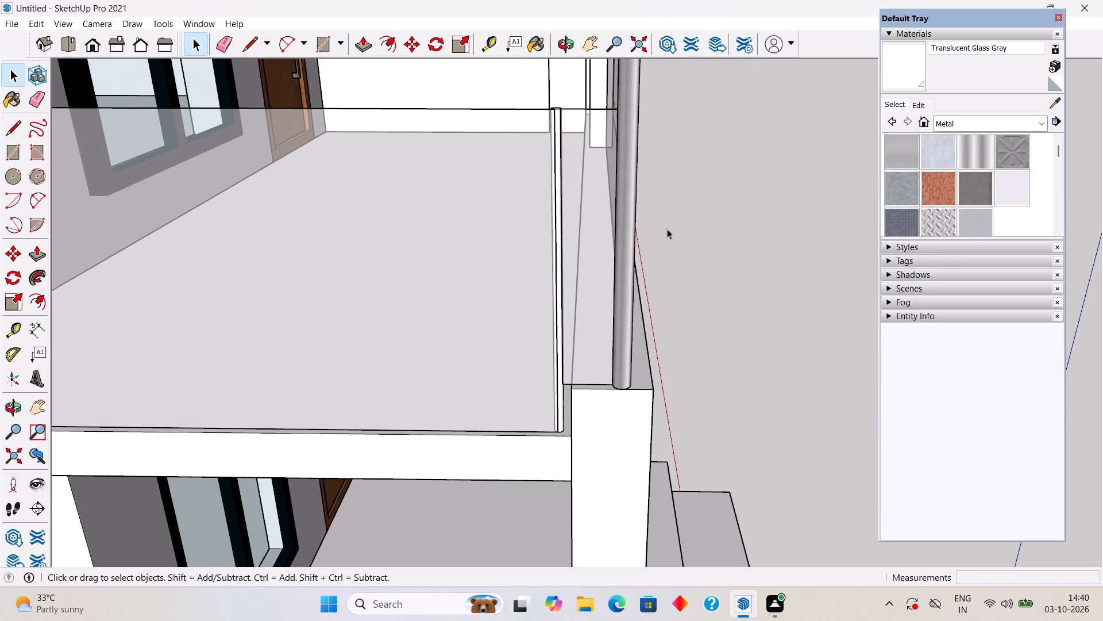
Examine the balcony railing and the whole front facade, including the ground-floor entrance and steps.
middle_drag(666, 229, 522, 278)
scroll(569, 278, down, 3)
middle_drag(735, 218, 453, 209)
scroll(518, 225, down, 4)
scroll(452, 209, down, 5)
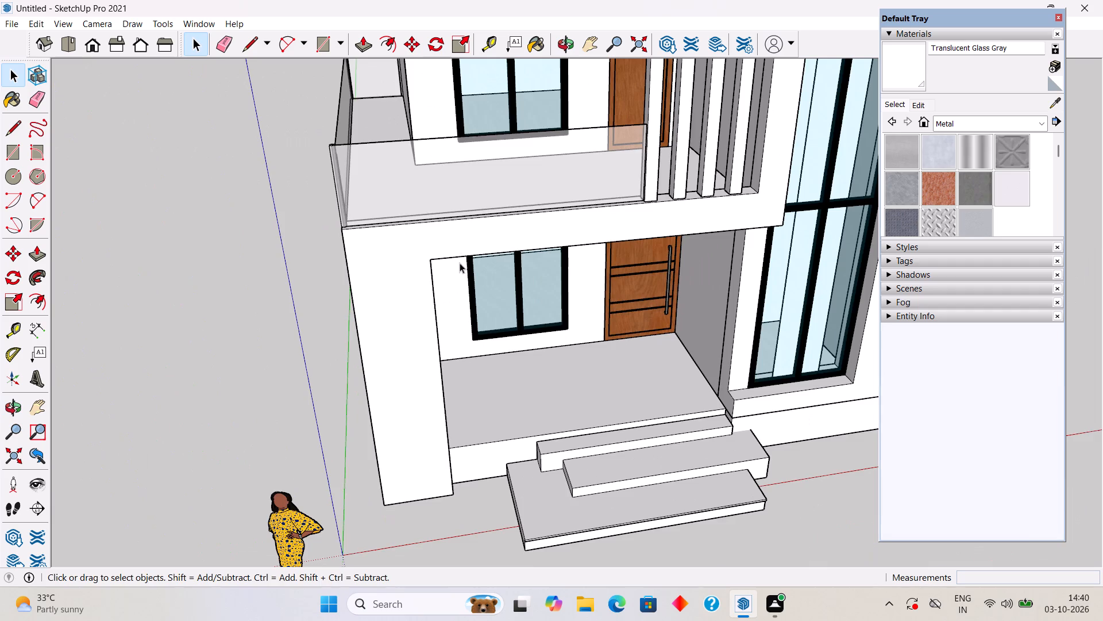
middle_drag(458, 262, 438, 219)
scroll(438, 220, down, 8)
middle_drag(500, 330, 483, 208)
scroll(483, 208, down, 3)
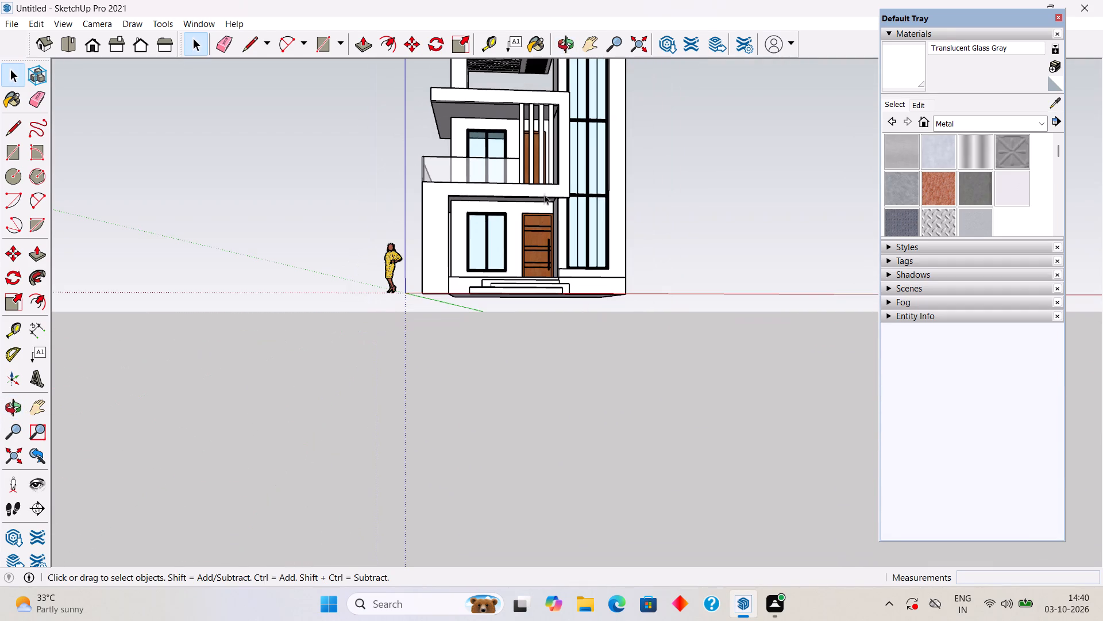
scroll(559, 176, down, 1)
shift+middle_drag(558, 175, 574, 280)
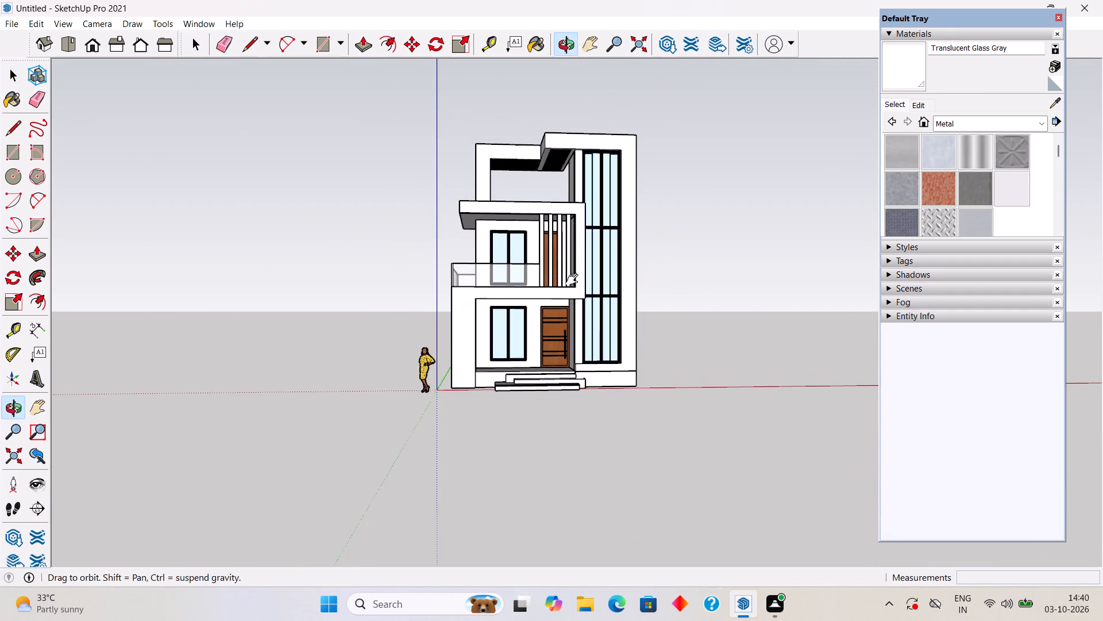
shift+middle_drag(574, 280, 574, 281)
scroll(584, 279, up, 2)
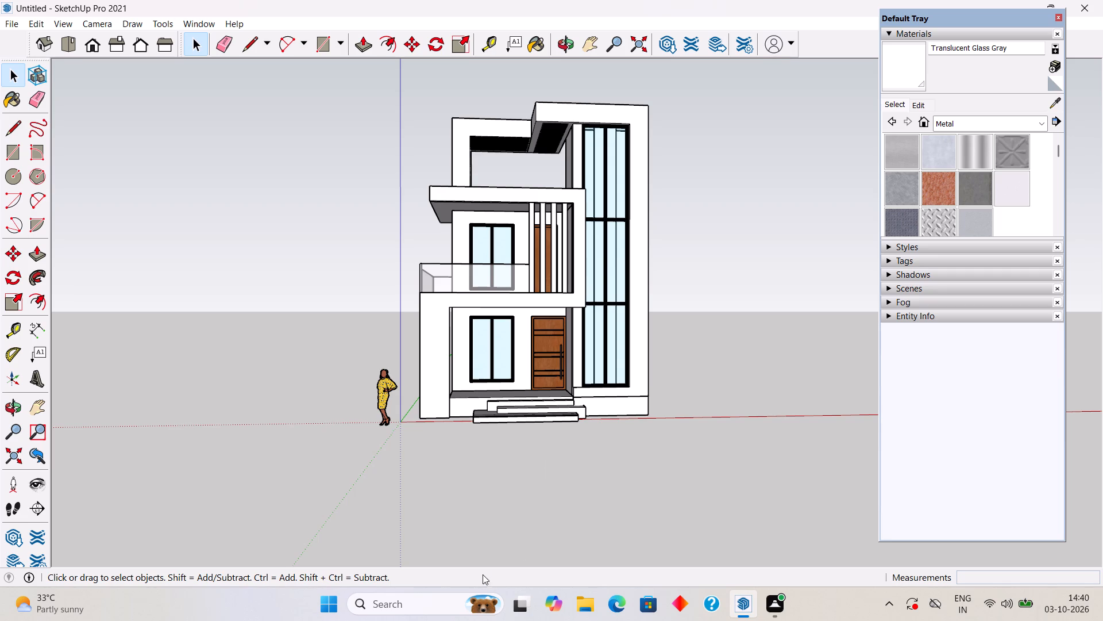
click(356, 303)
scroll(511, 448, up, 12)
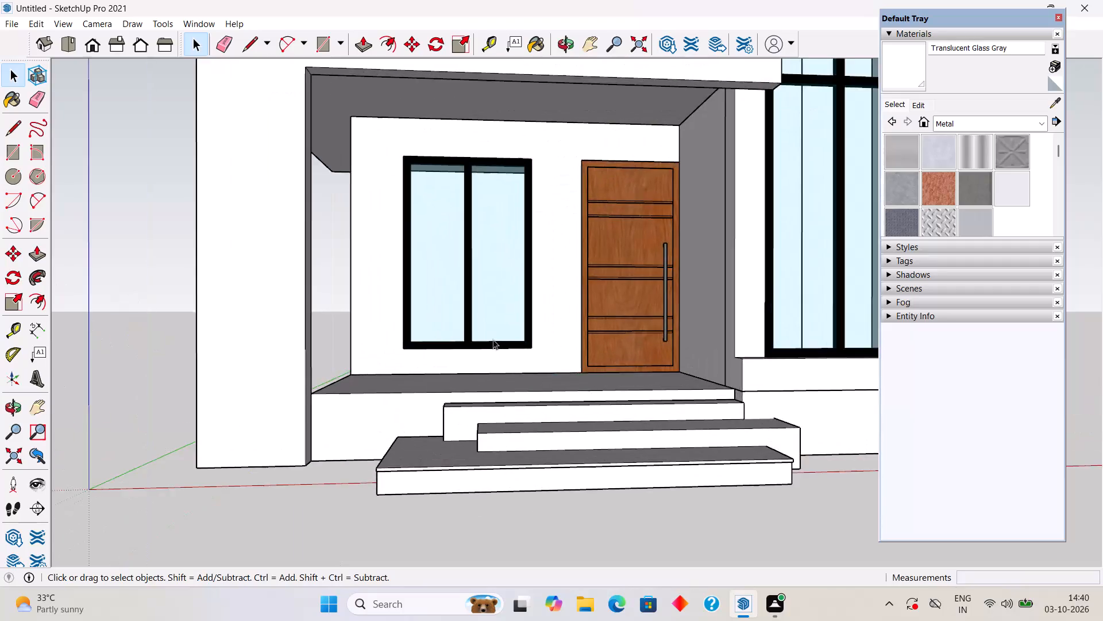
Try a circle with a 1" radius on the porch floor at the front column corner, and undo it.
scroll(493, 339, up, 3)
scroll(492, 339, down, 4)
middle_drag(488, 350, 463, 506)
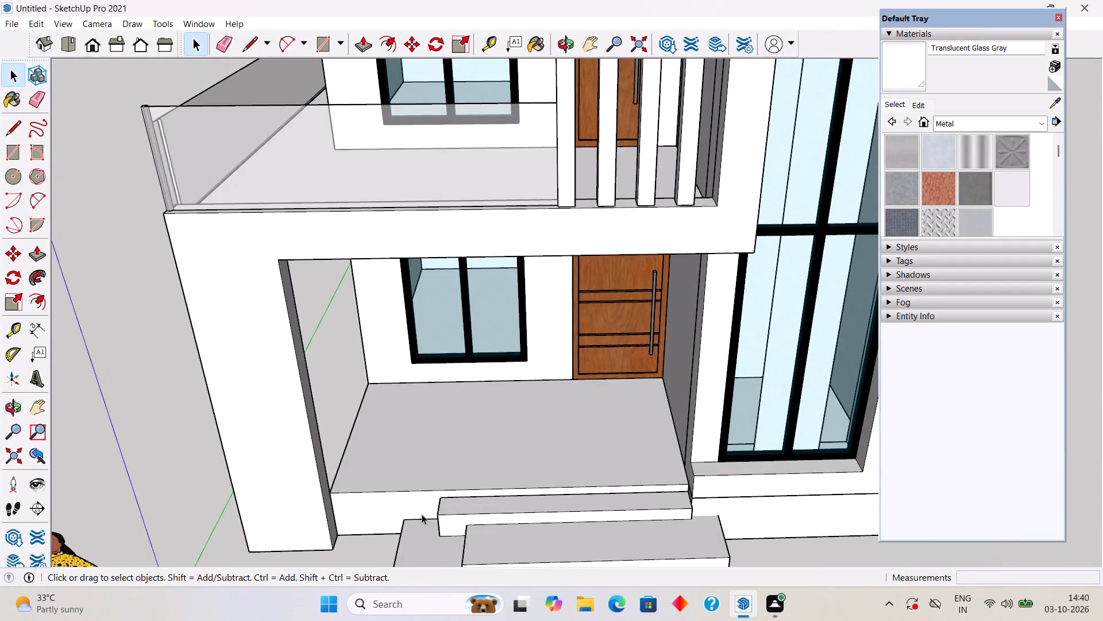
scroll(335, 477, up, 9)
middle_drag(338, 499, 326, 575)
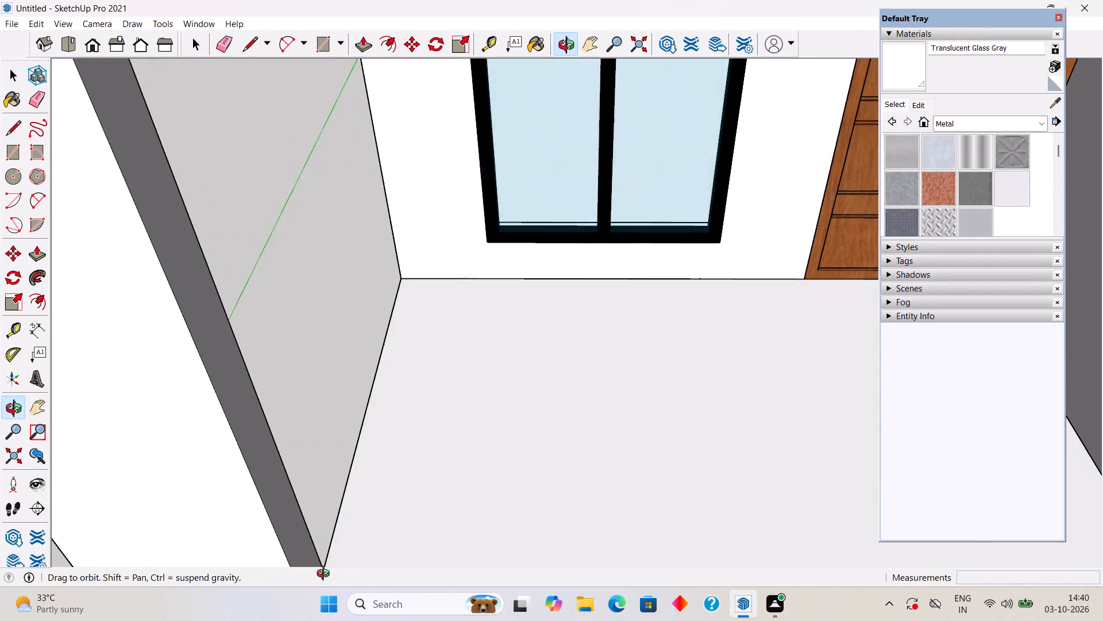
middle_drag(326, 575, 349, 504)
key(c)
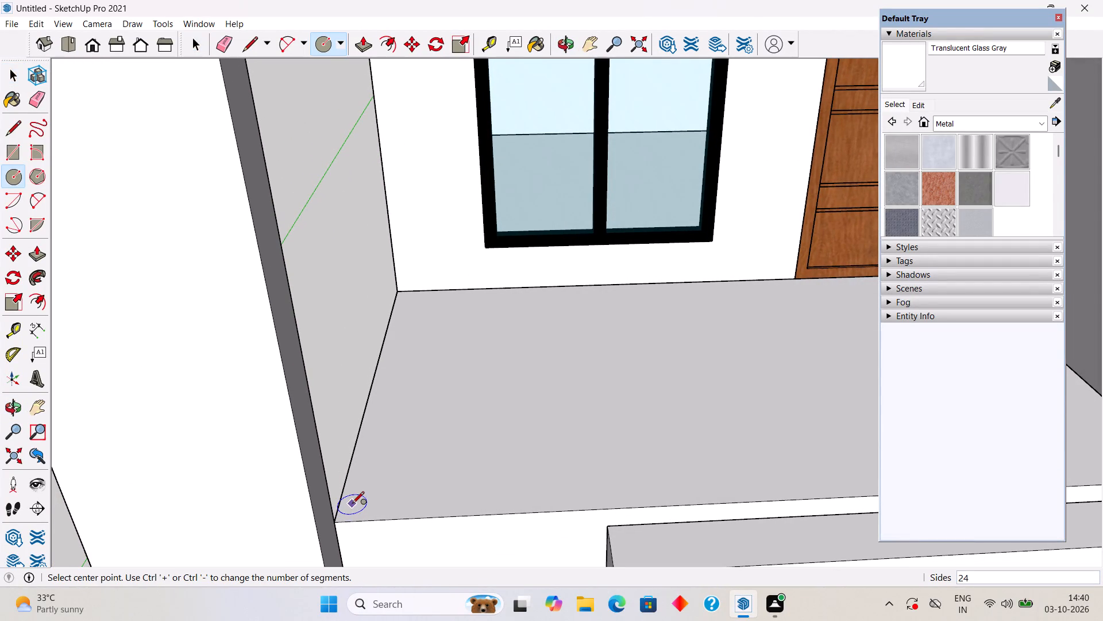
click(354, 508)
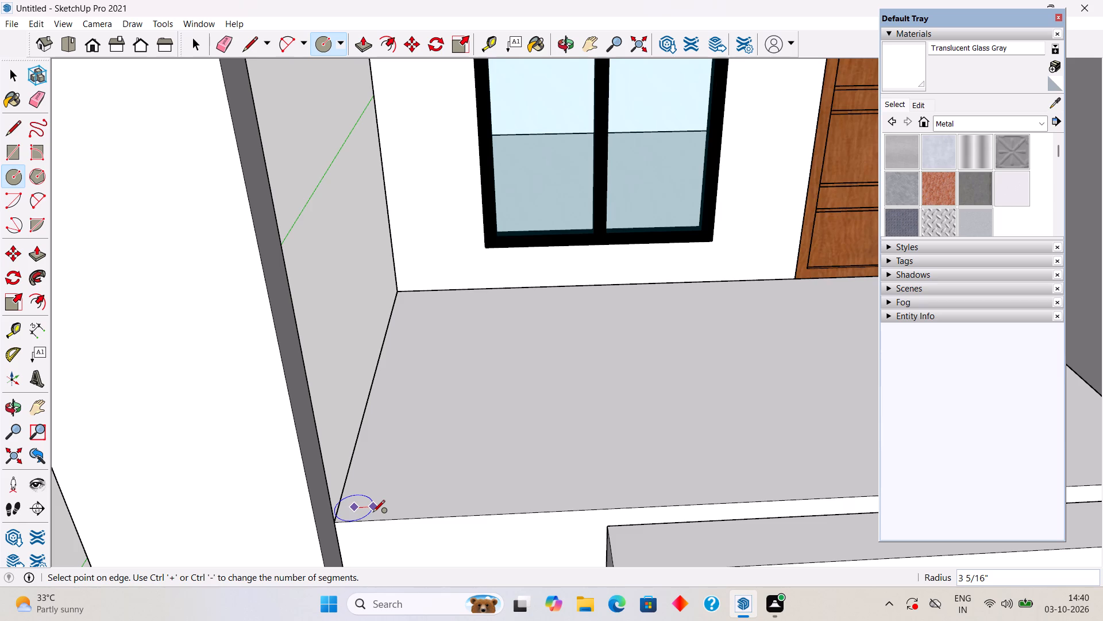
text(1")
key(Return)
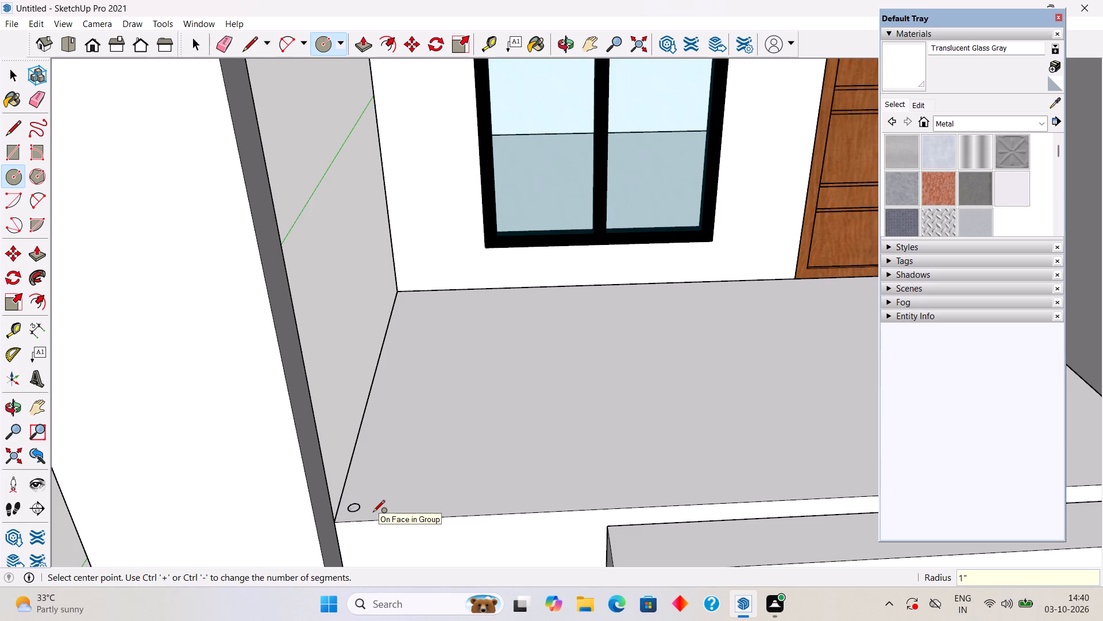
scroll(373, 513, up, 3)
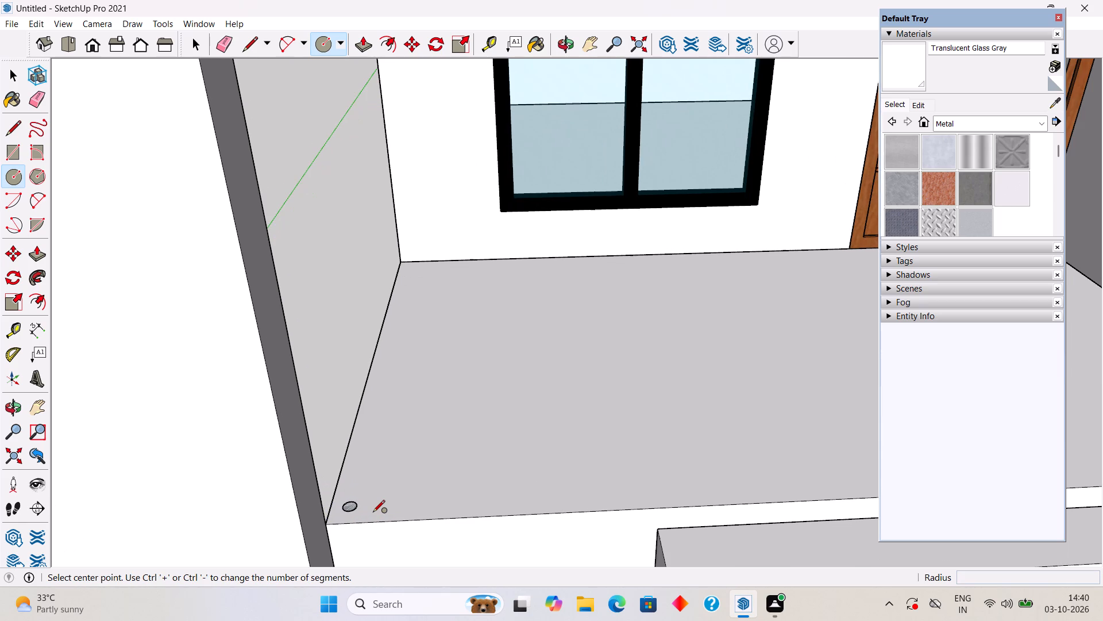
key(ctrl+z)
Draw a circle of about 1" radius on the porch floor against the front column corner and extrude it up 3'.
scroll(349, 512, up, 3)
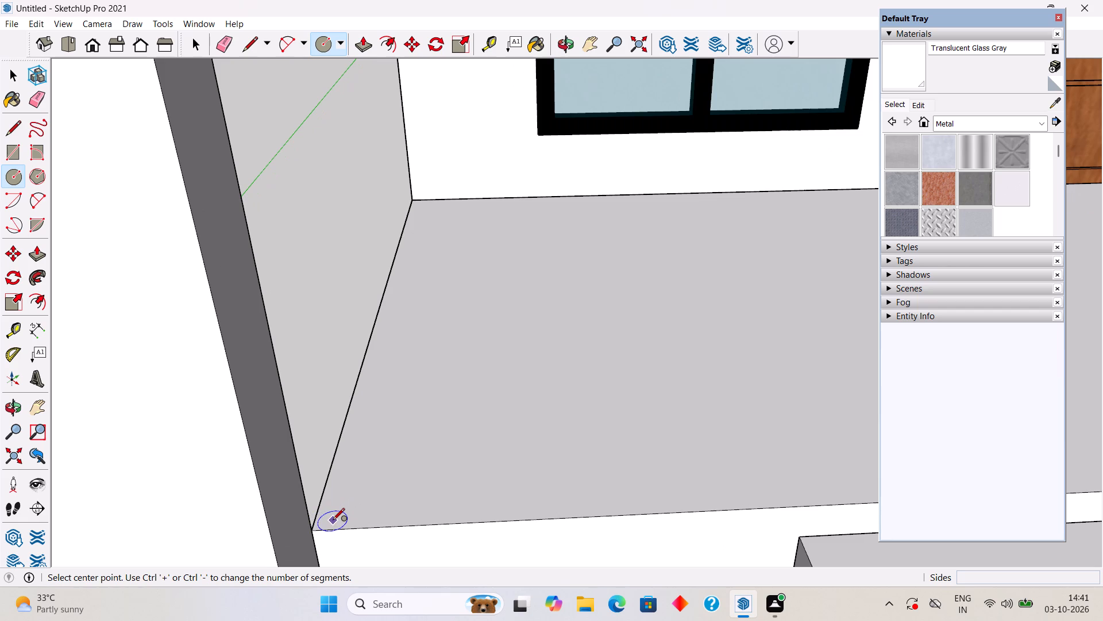
click(326, 520)
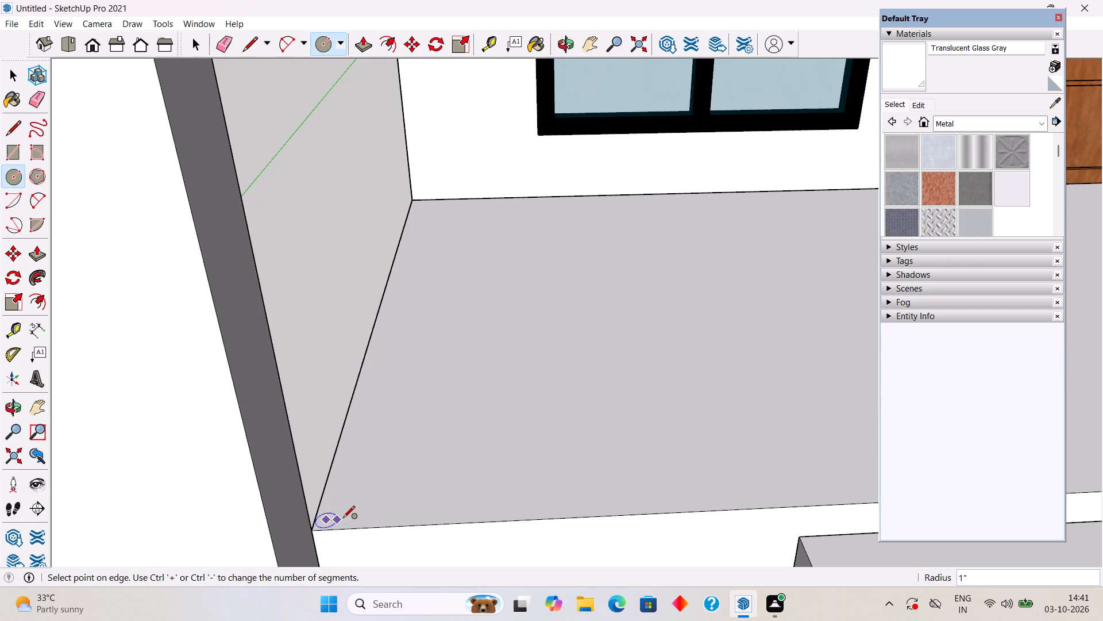
click(343, 519)
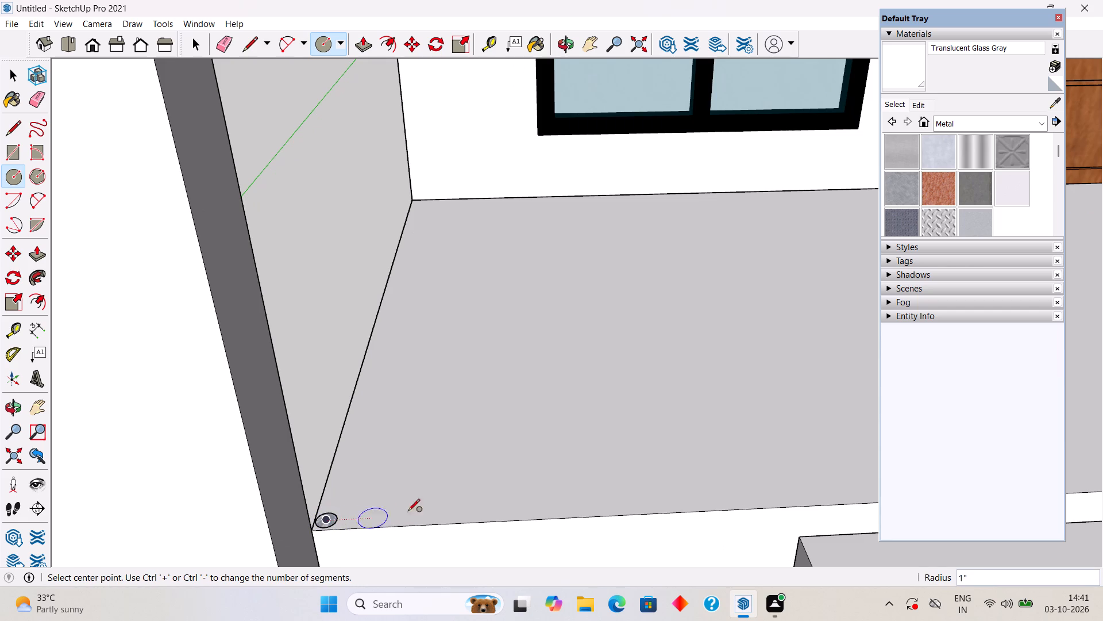
key(space)
key(p)
click(323, 515)
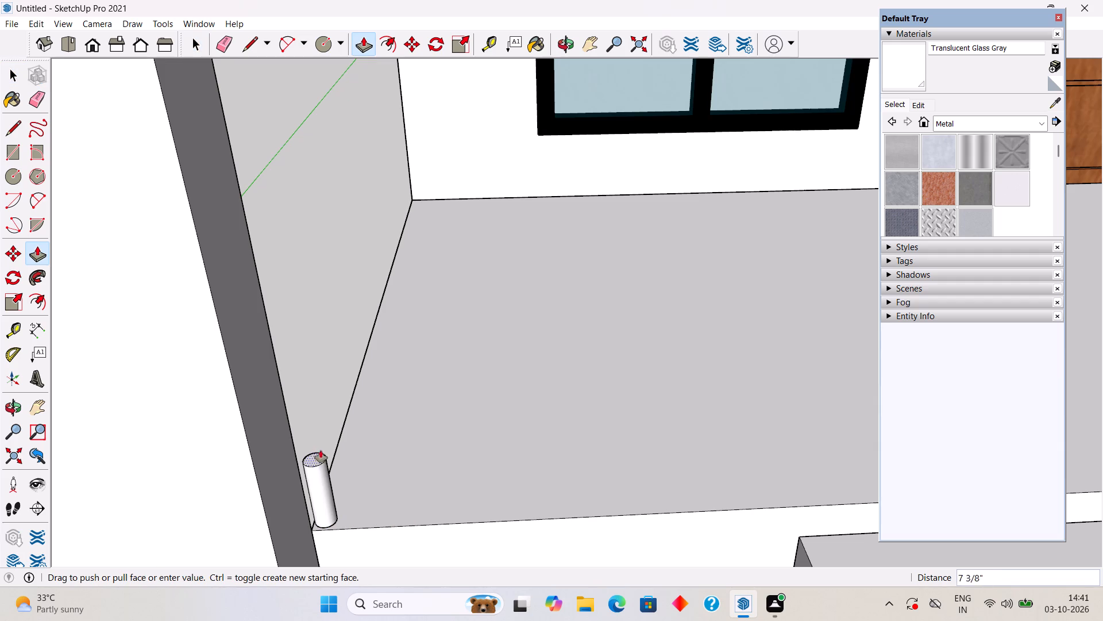
text(3')
key(Return)
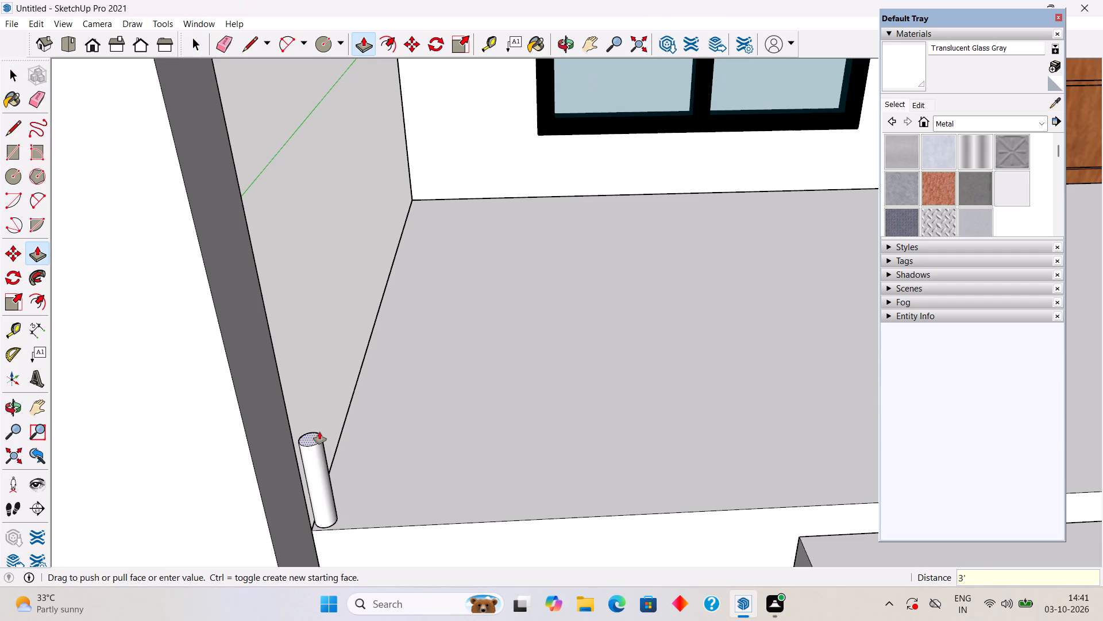
key(space)
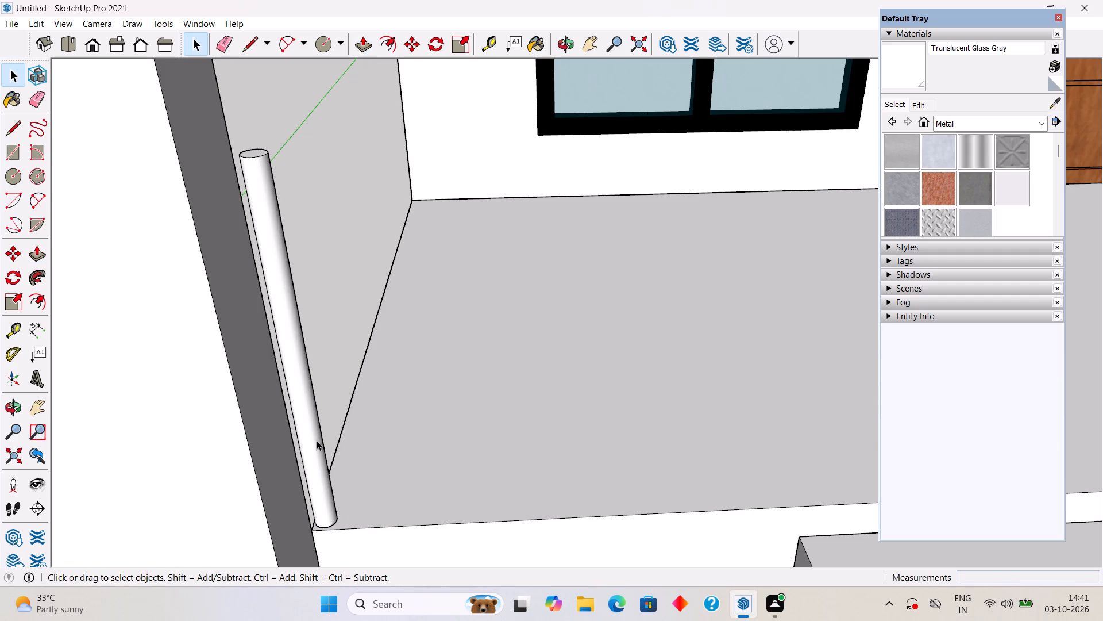
Make the whole round porch post into a group.
triple_click(317, 440)
right_click(316, 440)
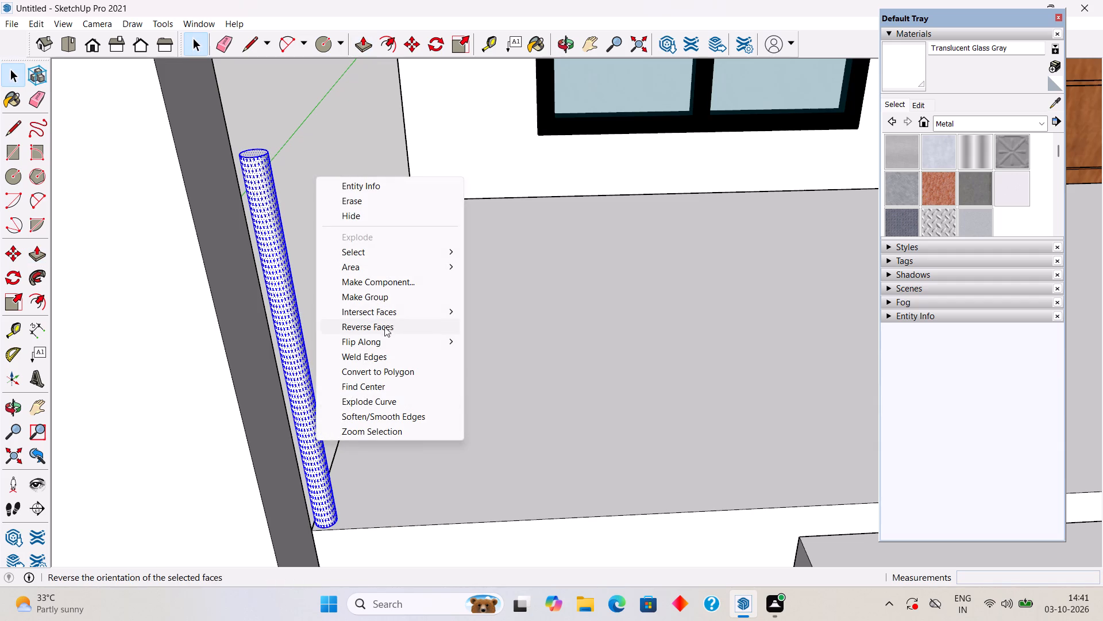
click(376, 298)
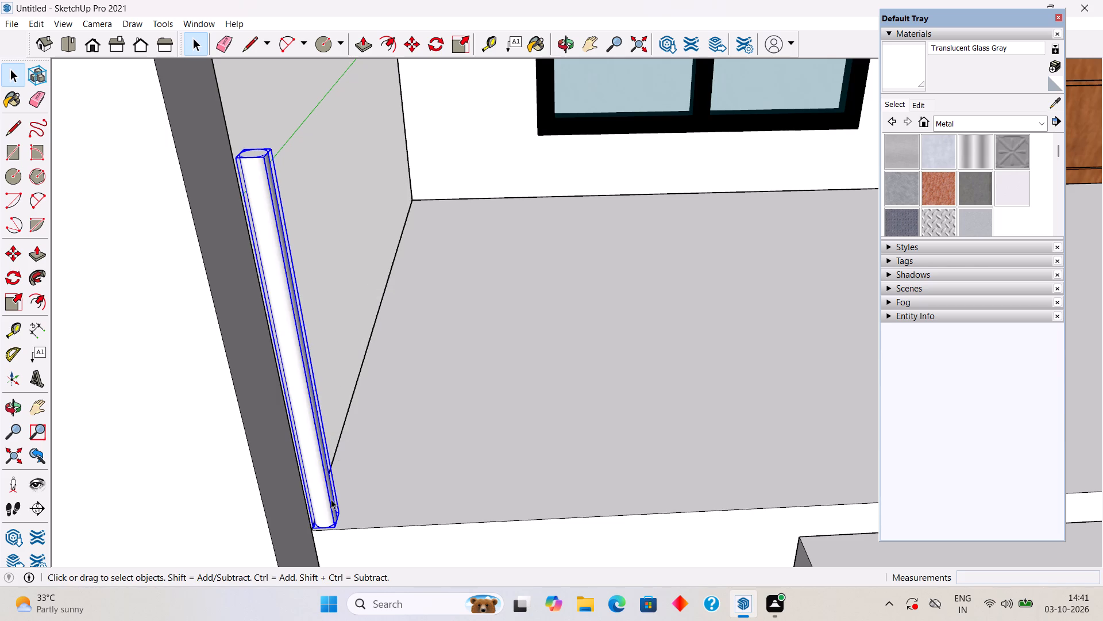
Copy the porch post about 6' 6 5/16" along the red axis, along the porch's front edge toward the door.
scroll(331, 524, down, 11)
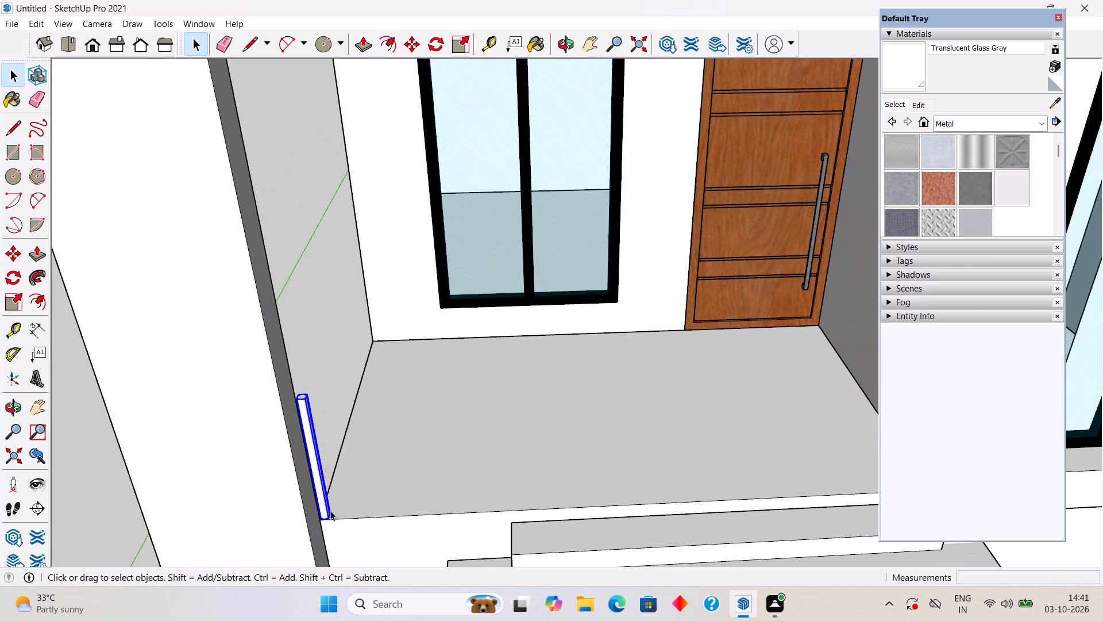
middle_drag(317, 481, 280, 400)
key(m)
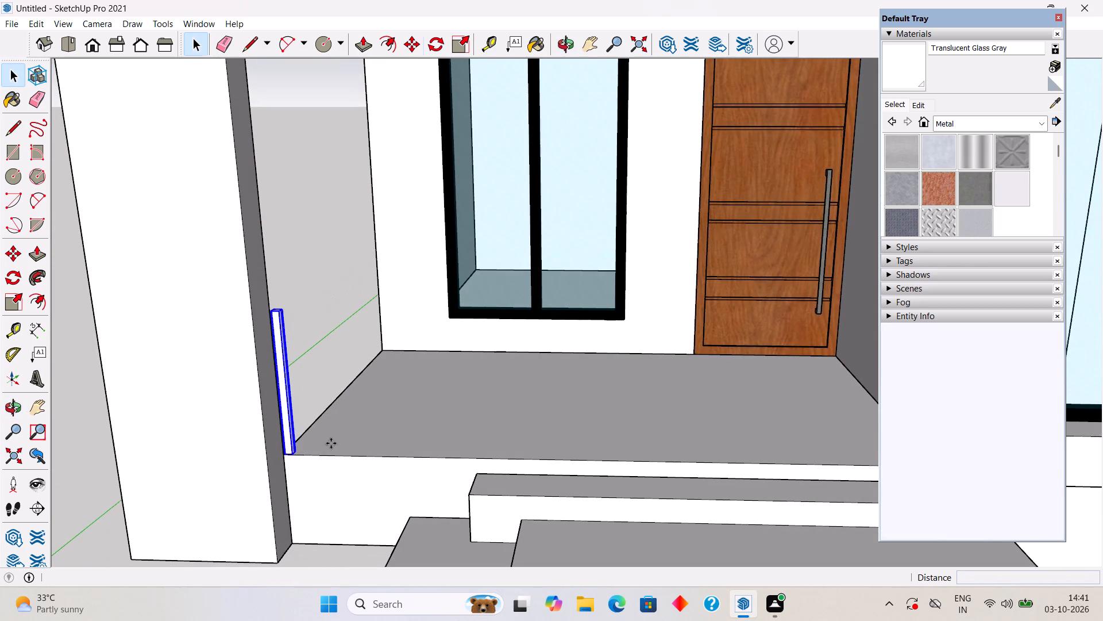
click(281, 411)
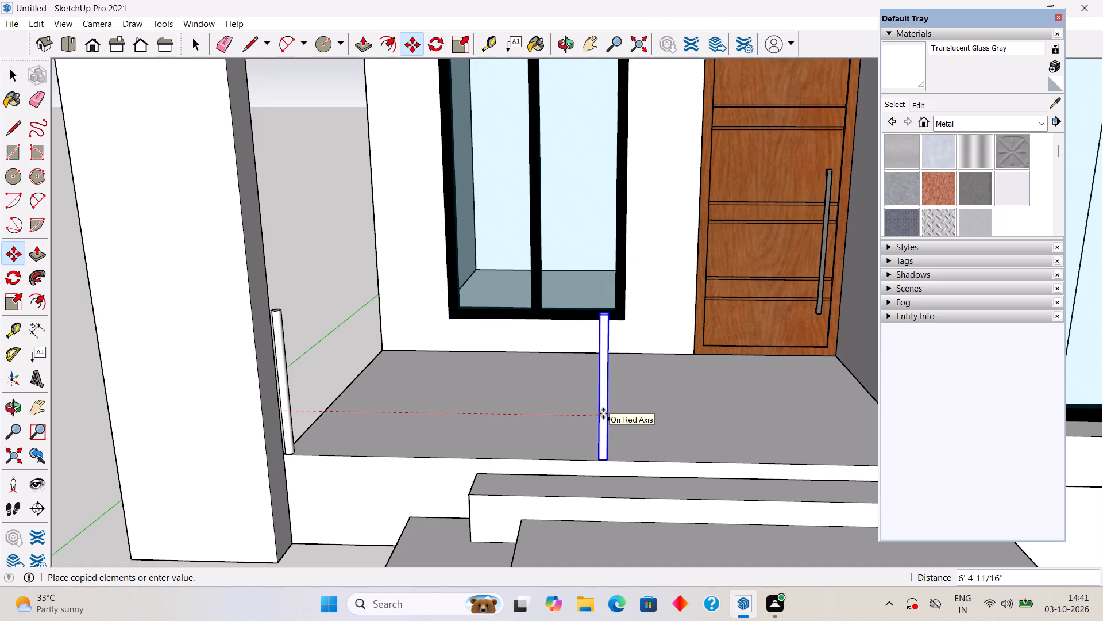
click(610, 415)
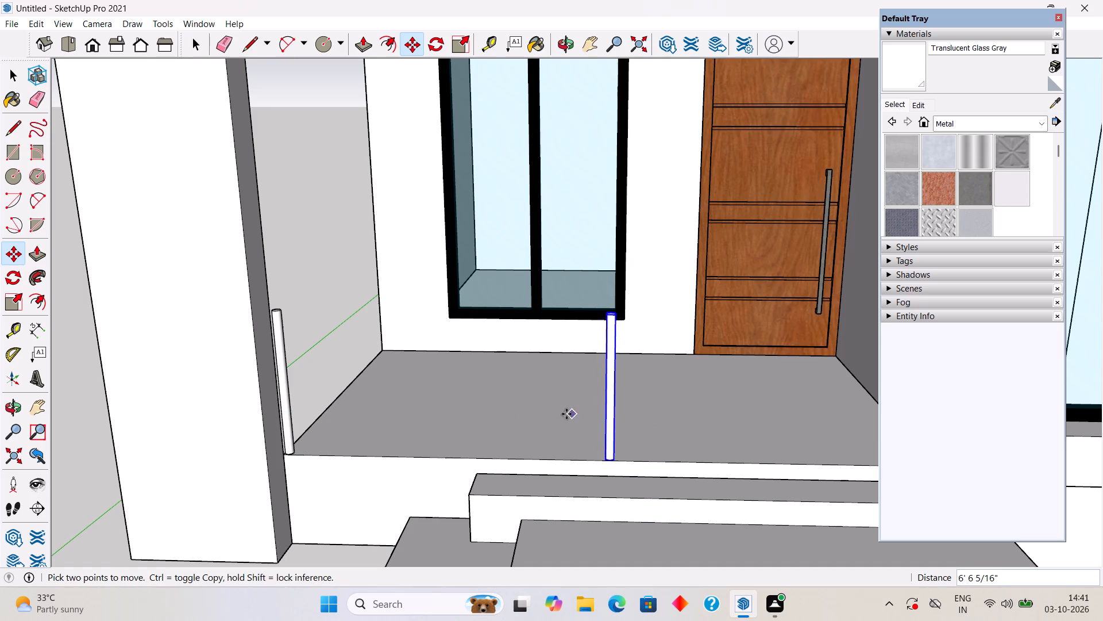
key(space)
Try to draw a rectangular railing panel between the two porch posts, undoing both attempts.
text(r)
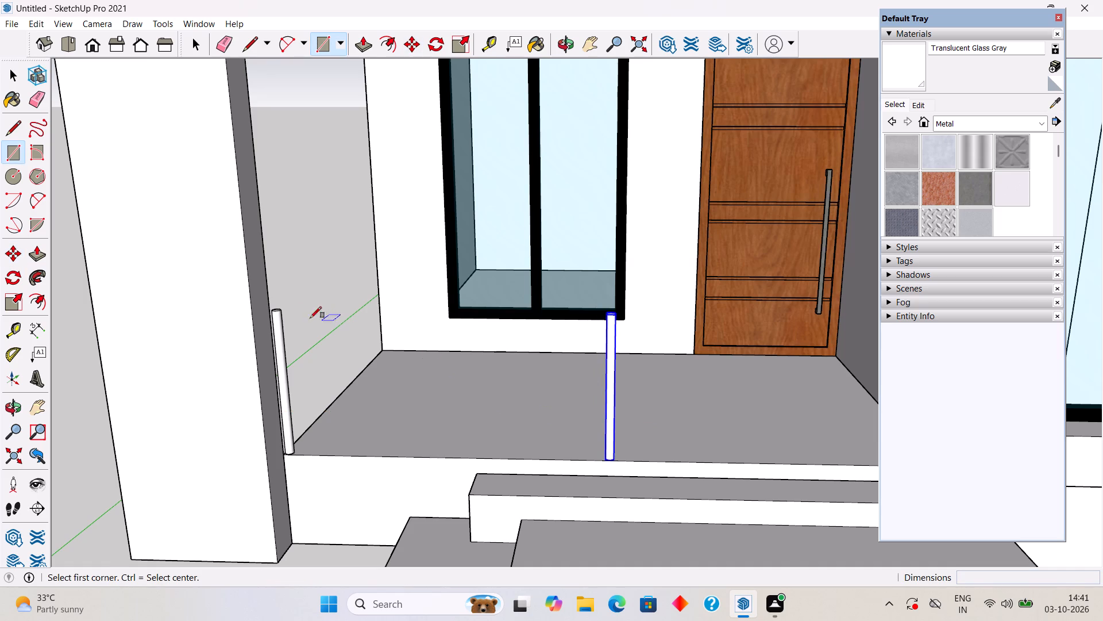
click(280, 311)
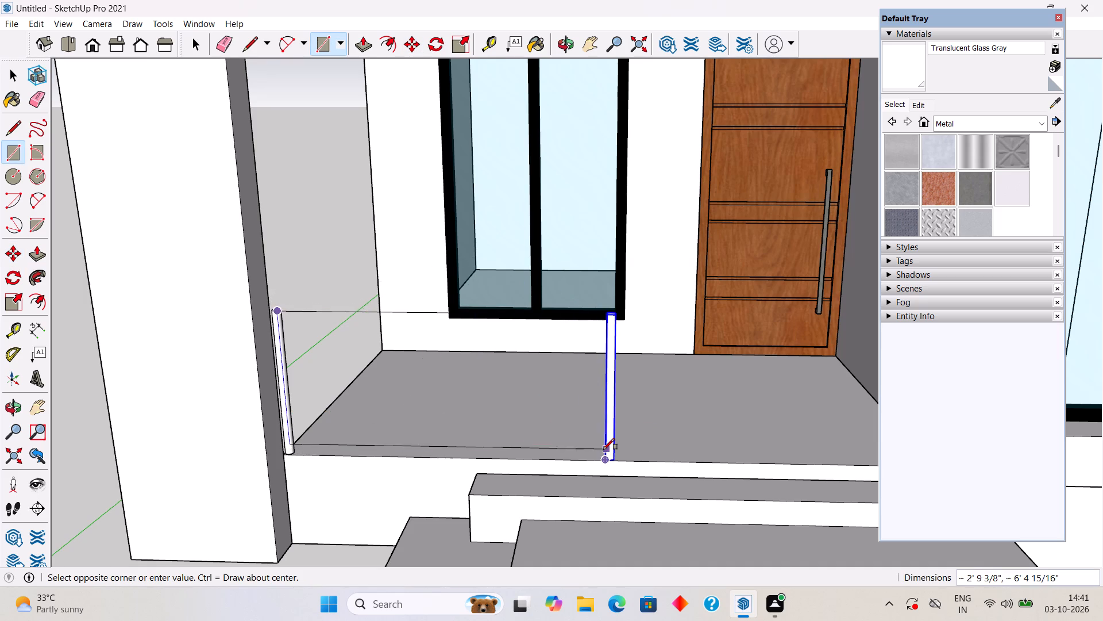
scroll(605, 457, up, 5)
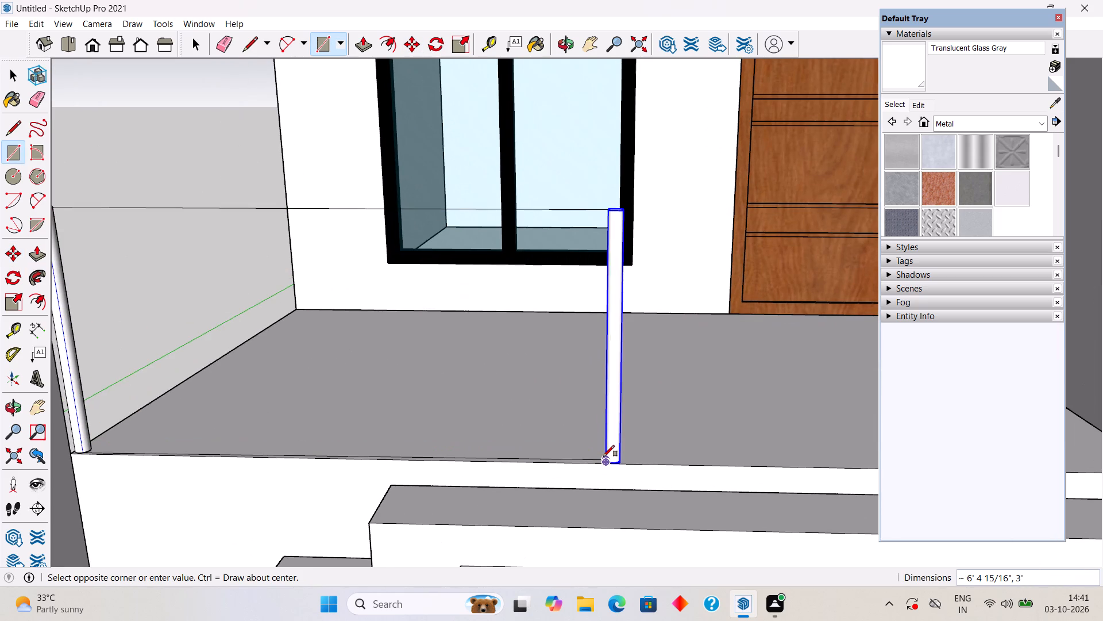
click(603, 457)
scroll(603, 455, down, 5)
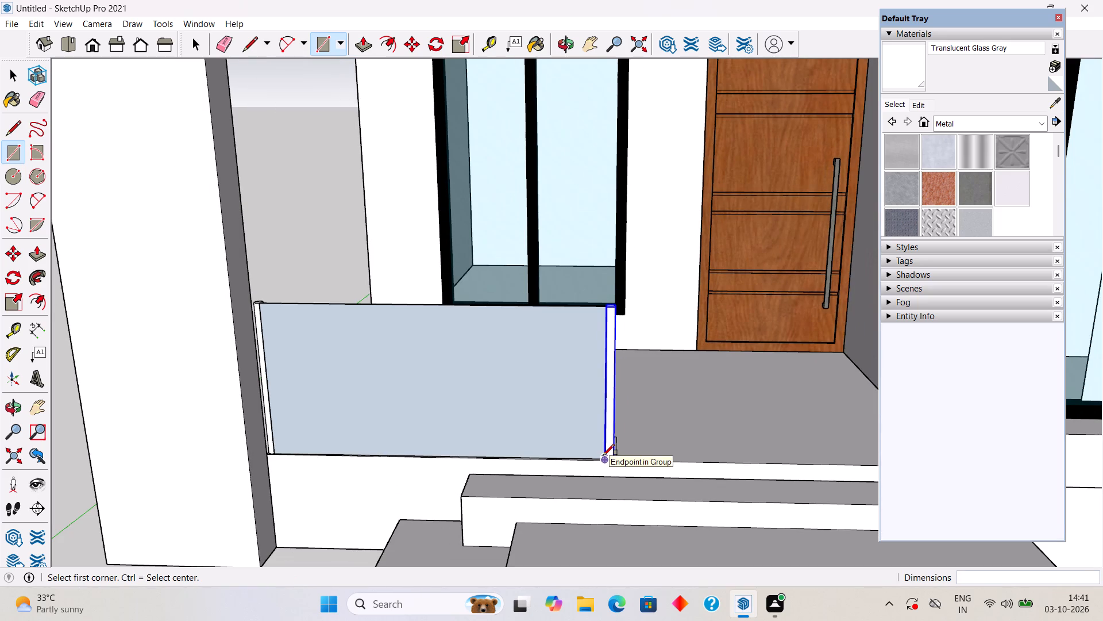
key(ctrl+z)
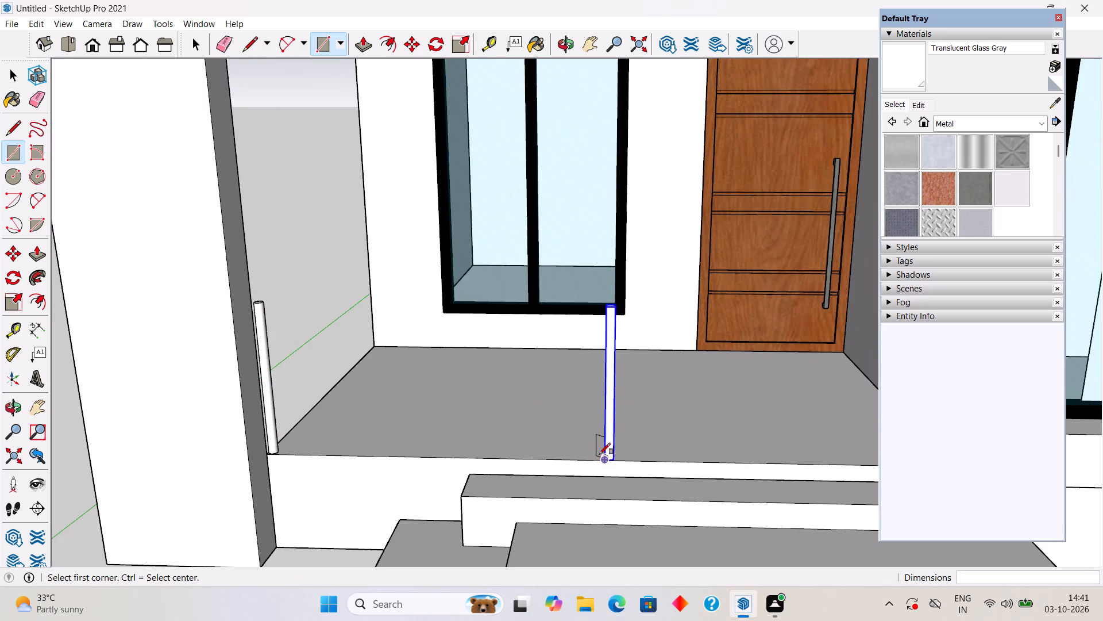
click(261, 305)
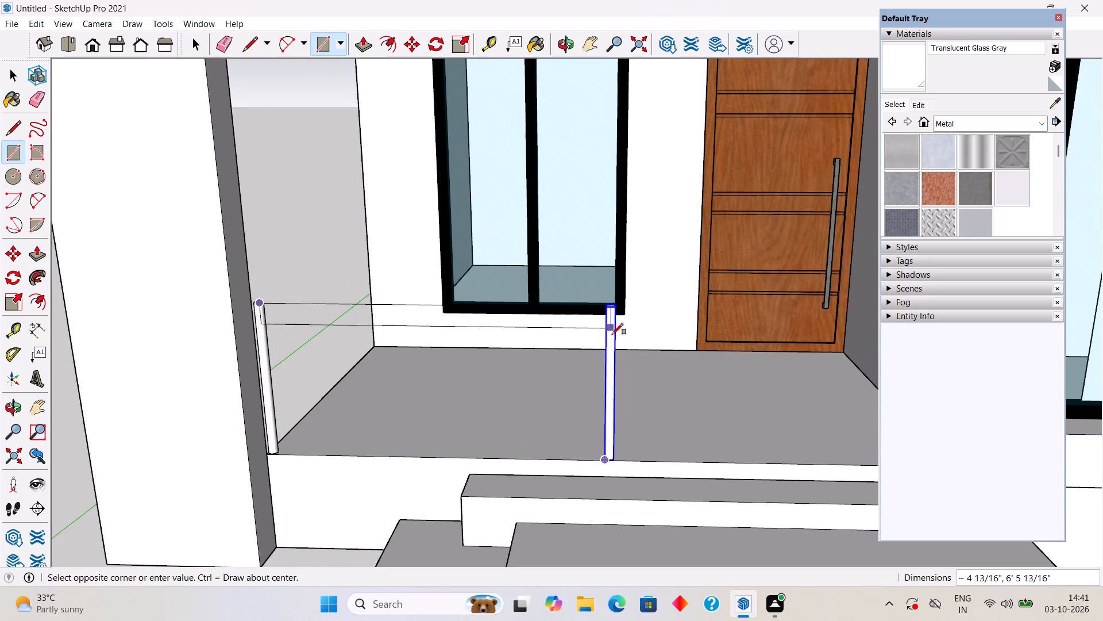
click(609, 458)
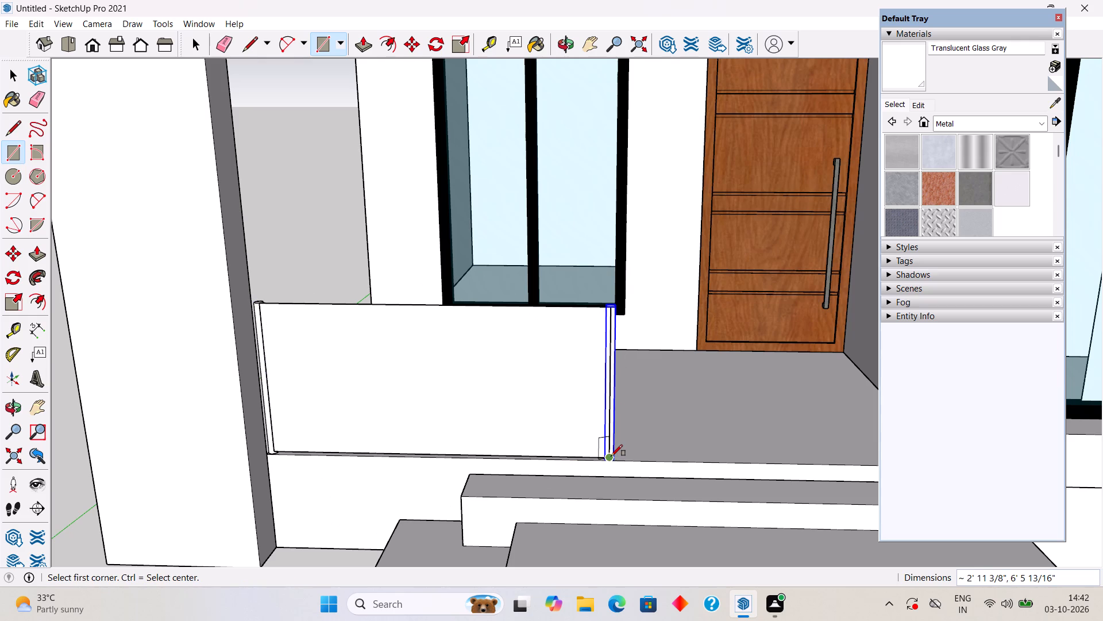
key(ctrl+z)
Draw a vertical rectangle about 6' 5 13/16" by 3' from the column-side post's top to the second post's base.
scroll(265, 293, up, 6)
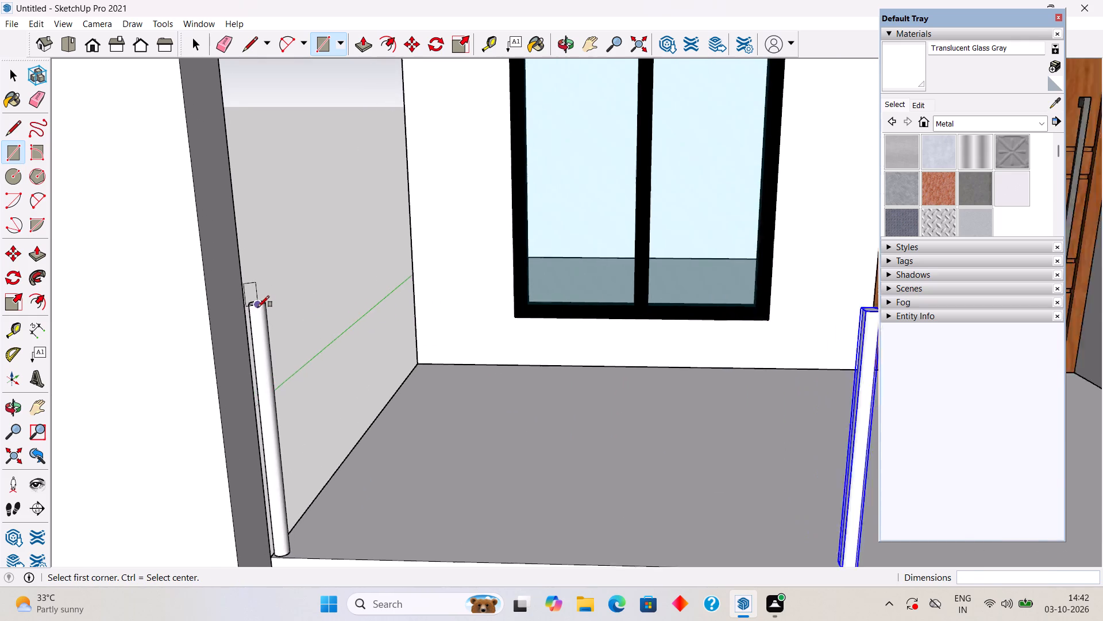
scroll(258, 307, up, 2)
click(258, 307)
scroll(595, 382, down, 9)
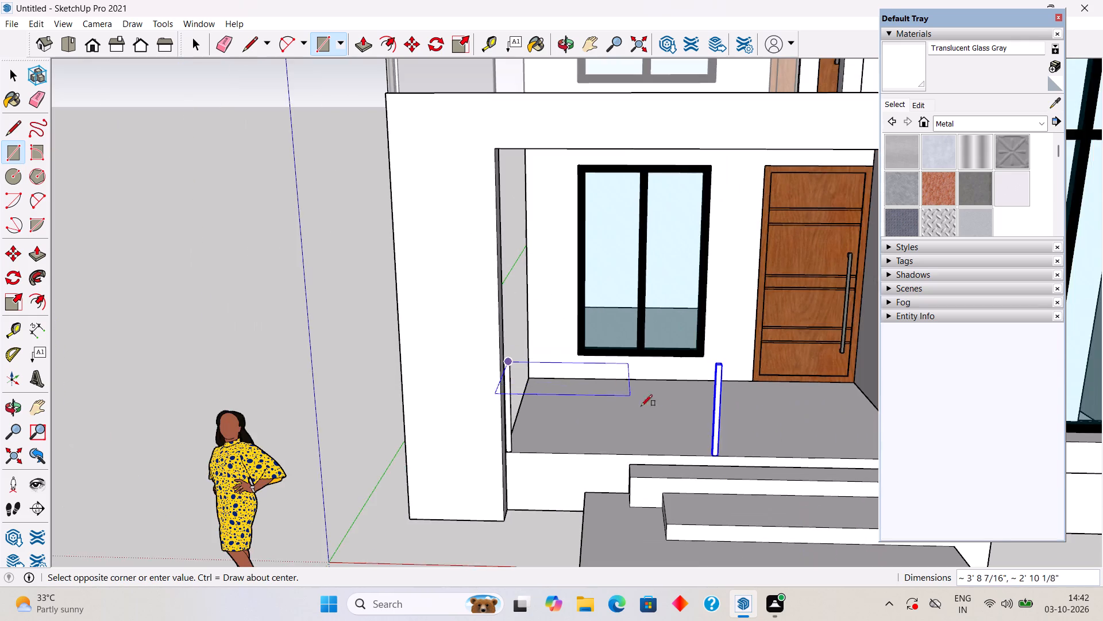
scroll(662, 413, up, 5)
scroll(727, 402, up, 5)
scroll(809, 278, up, 1)
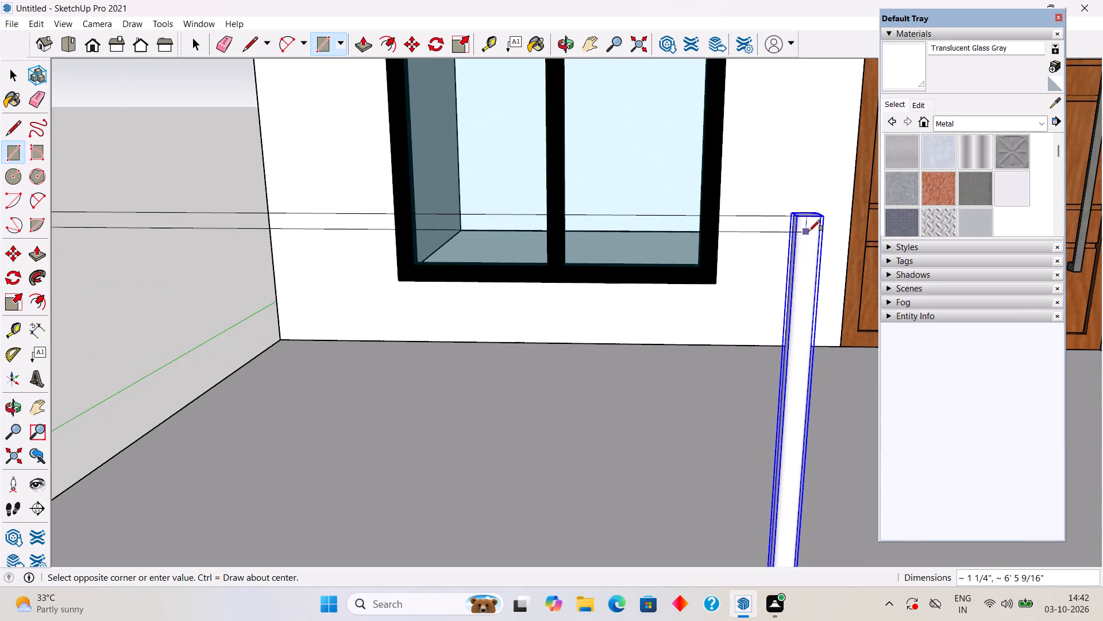
scroll(798, 406, down, 9)
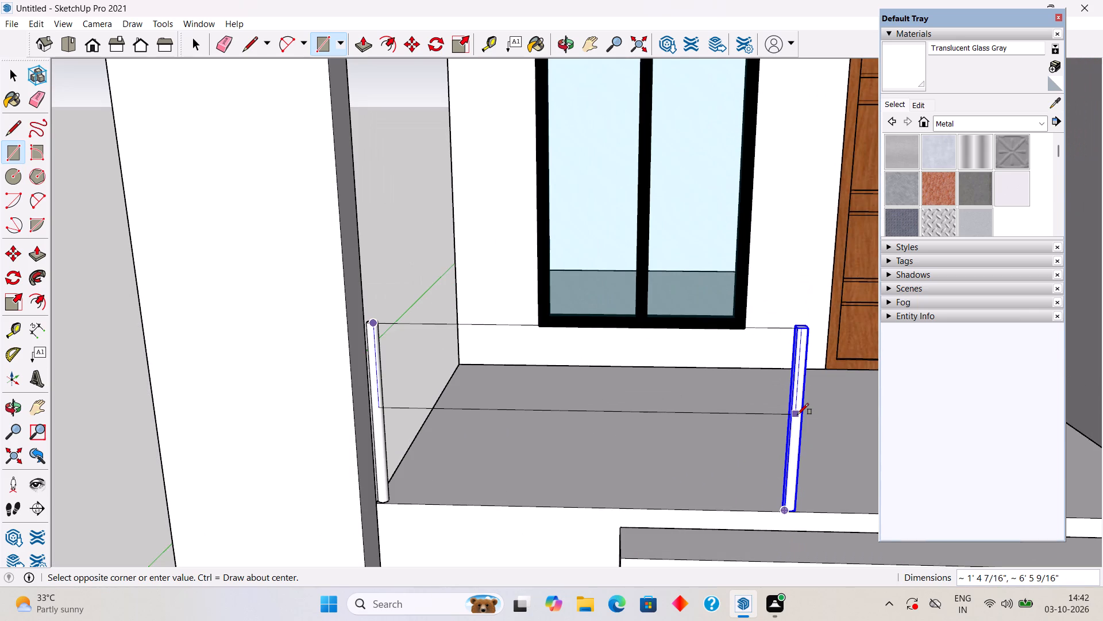
scroll(796, 420, down, 4)
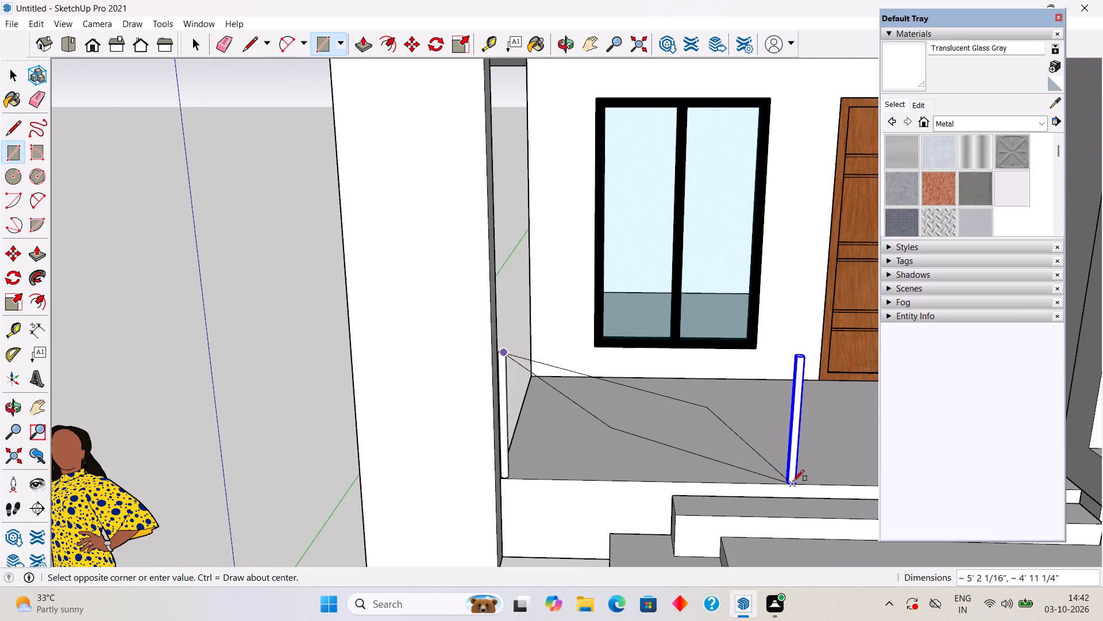
scroll(790, 480, up, 3)
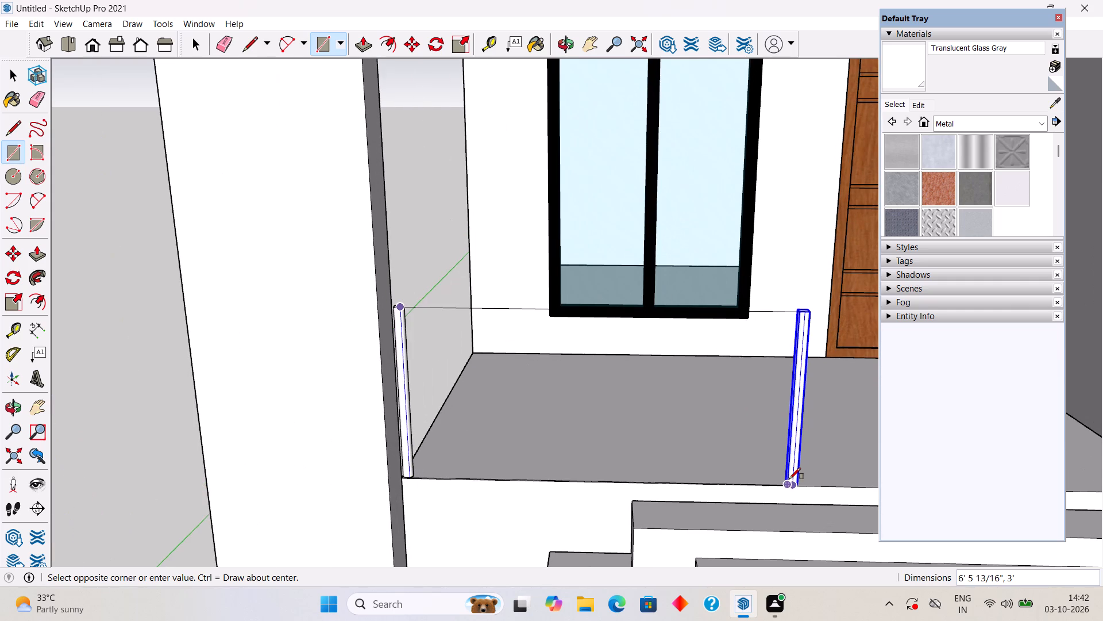
click(789, 479)
key(space)
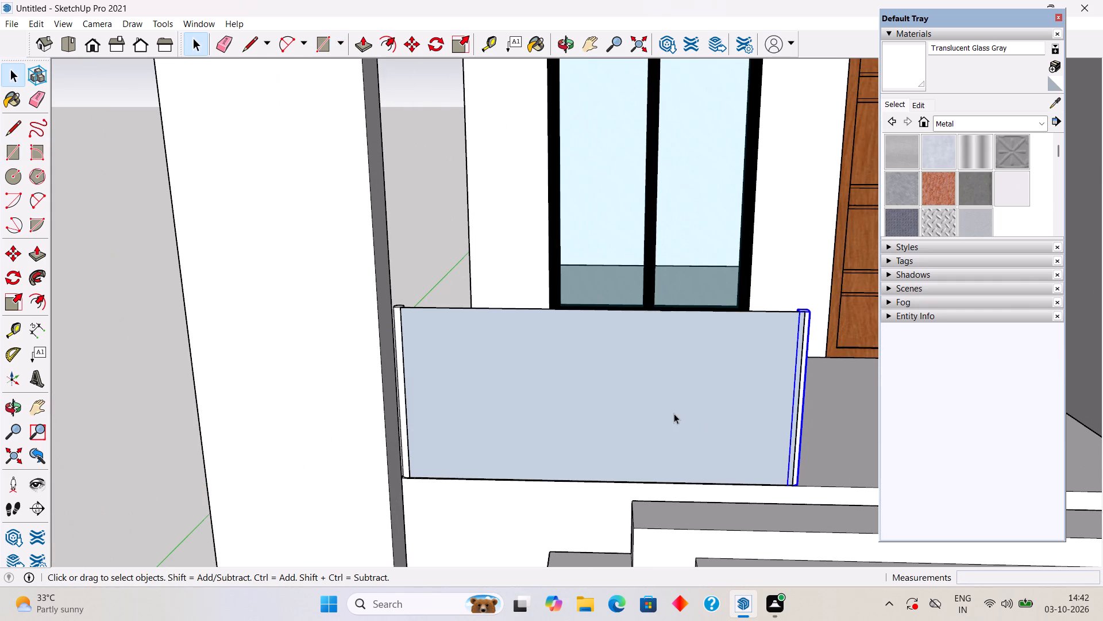
scroll(679, 400, down, 3)
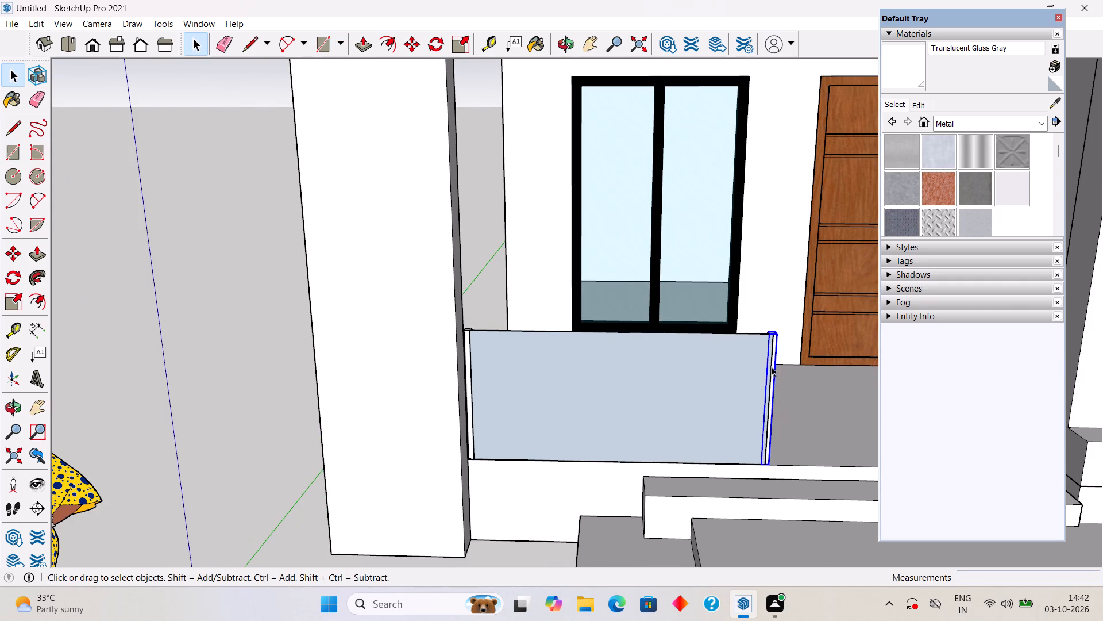
middle_drag(770, 365, 612, 316)
scroll(676, 420, up, 3)
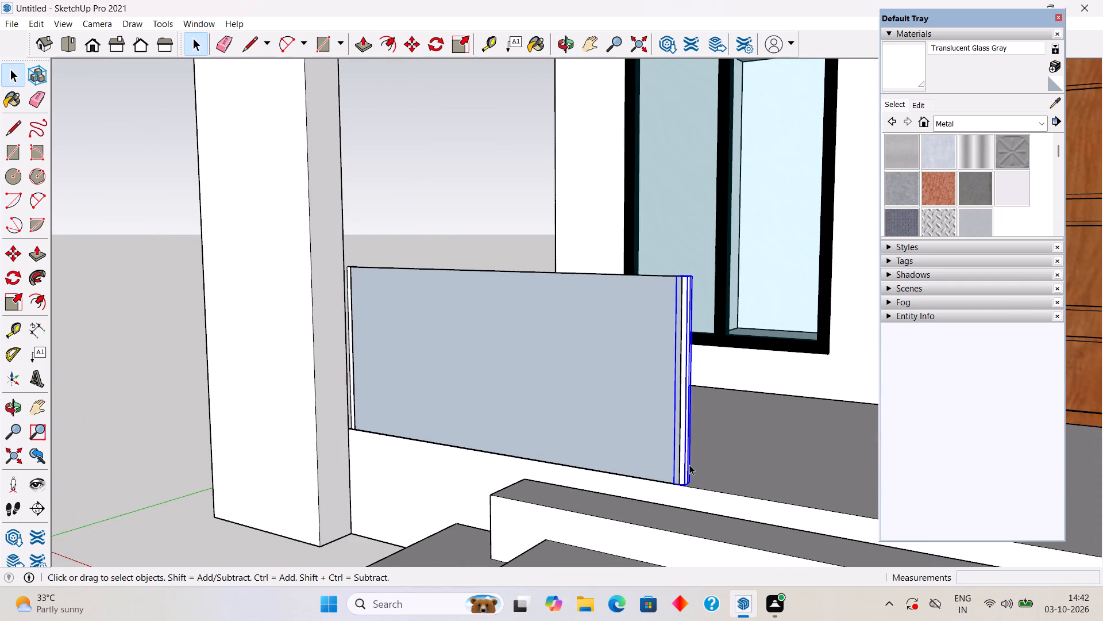
Shift the door-side porch post about 5/8" along the porch's front edge, at the end of the railing panel.
key(m)
click(689, 466)
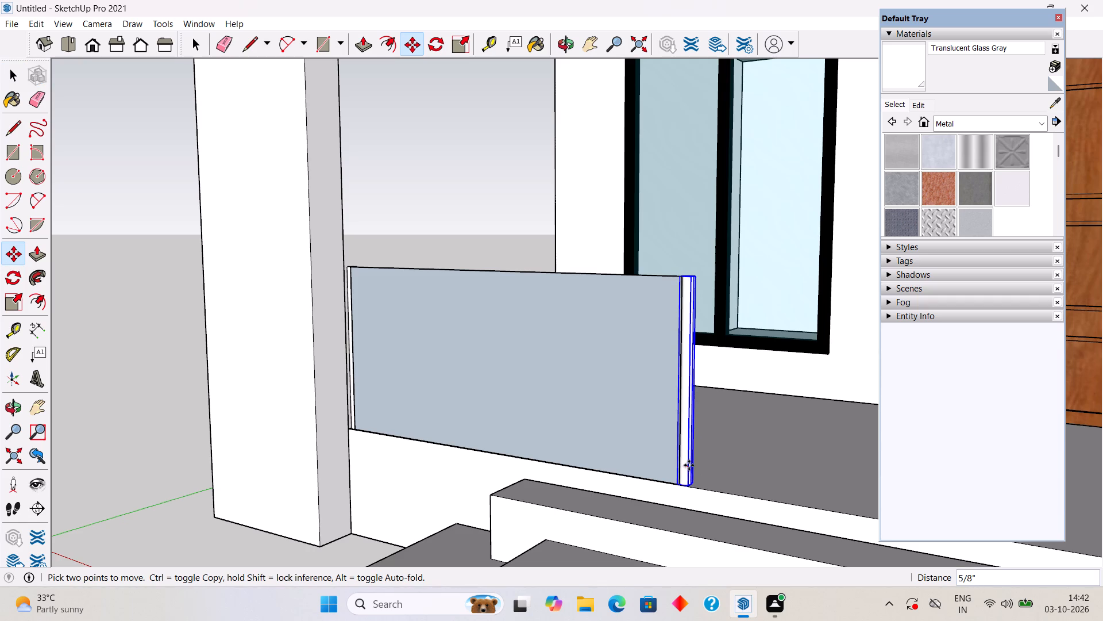
click(689, 465)
key(space)
click(374, 187)
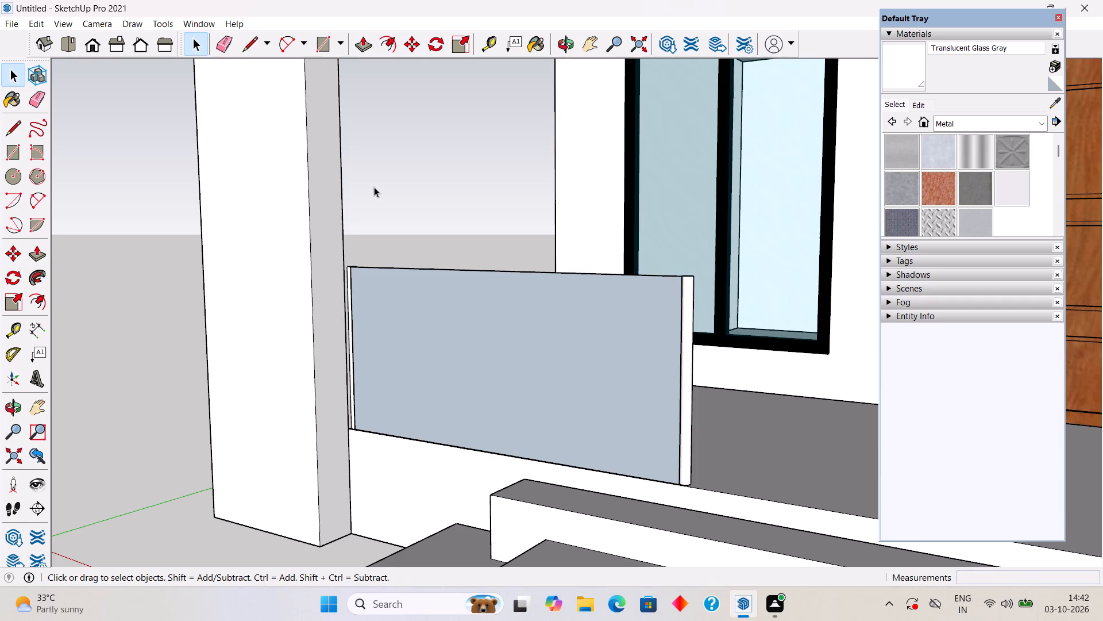
Sample Translucent Glass Gray from the first-floor balcony railing and paint the porch railing panel with it.
scroll(442, 285, down, 3)
middle_drag(468, 333, 593, 412)
scroll(570, 412, down, 3)
middle_drag(634, 394, 685, 348)
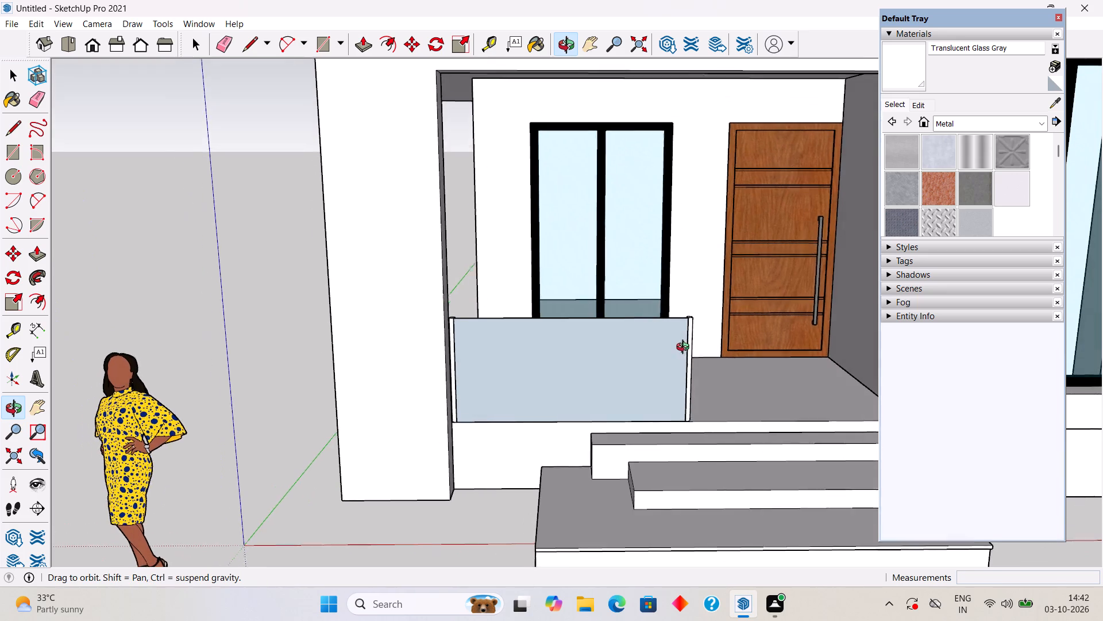
middle_drag(685, 348, 687, 347)
scroll(997, 172, down, 4)
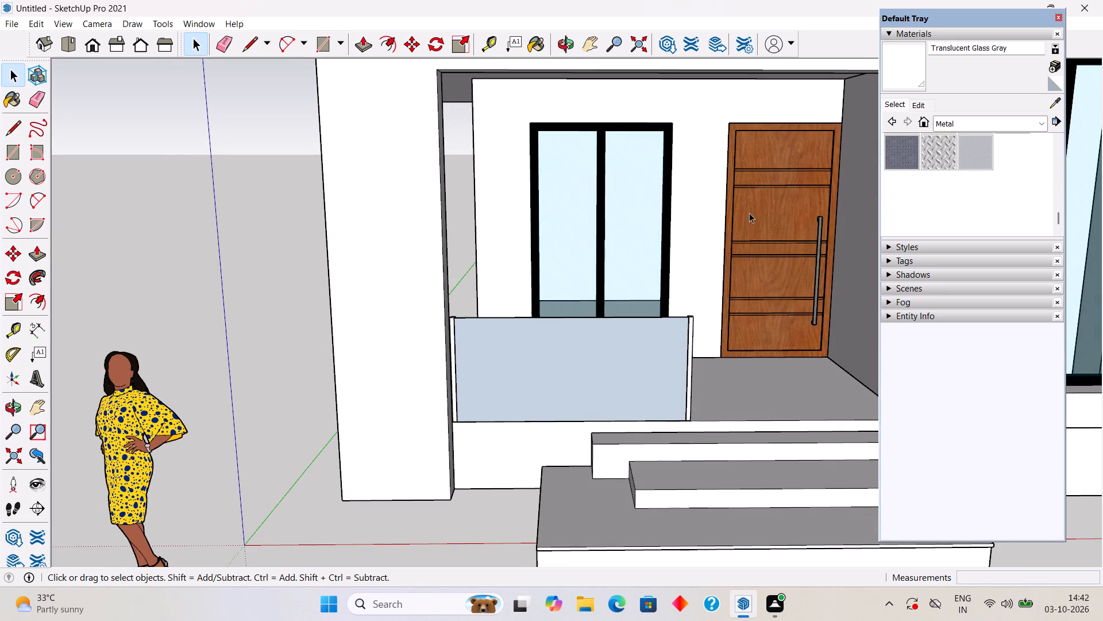
scroll(727, 219, down, 8)
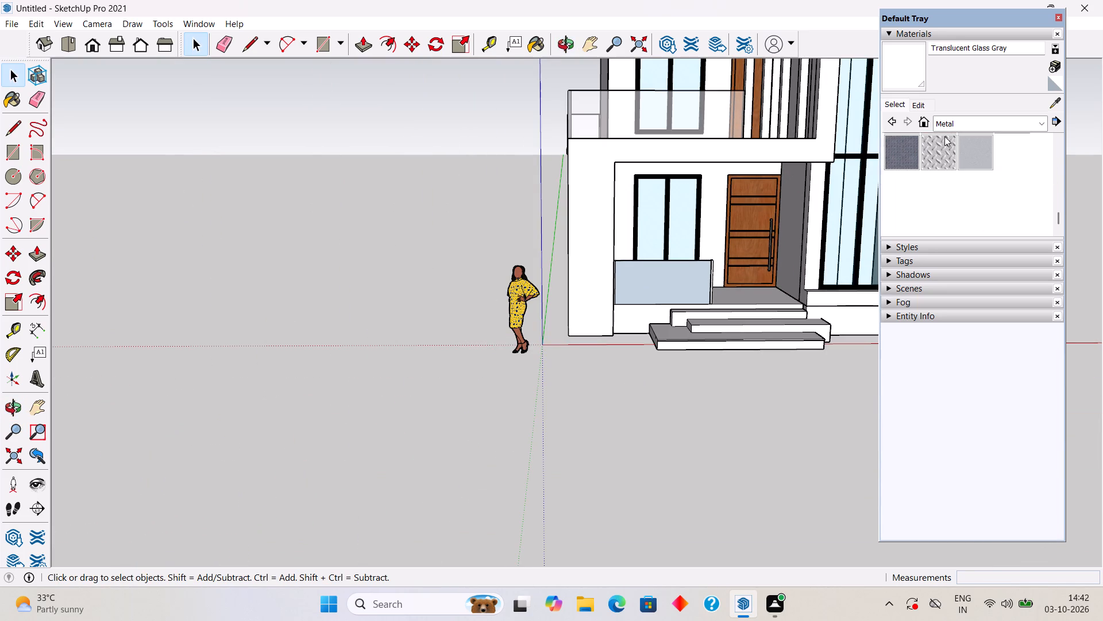
click(1056, 106)
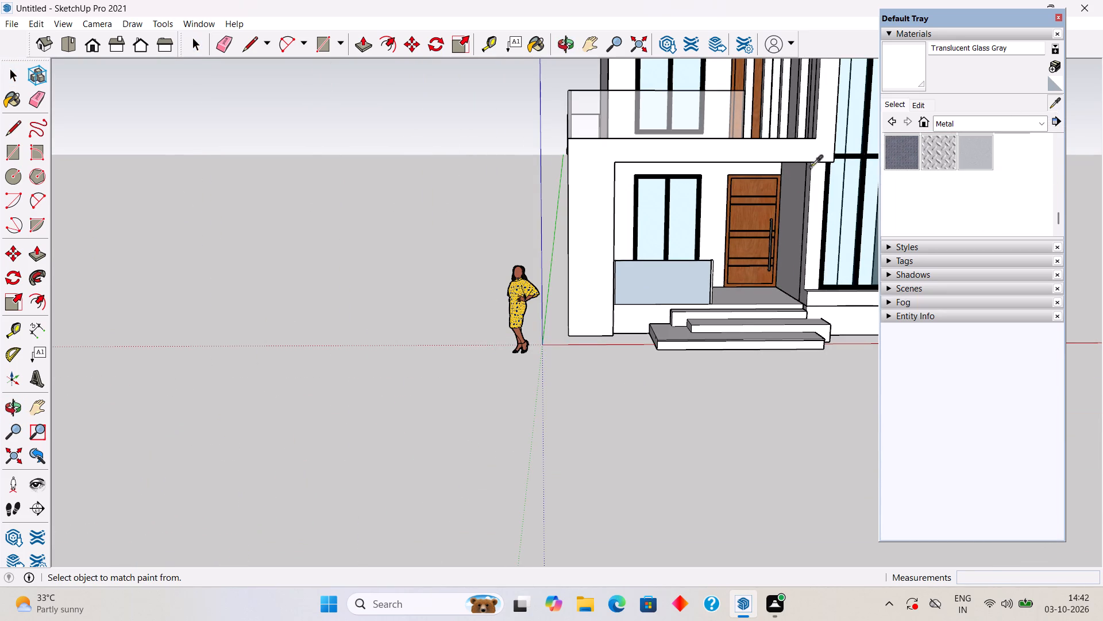
click(688, 115)
click(674, 287)
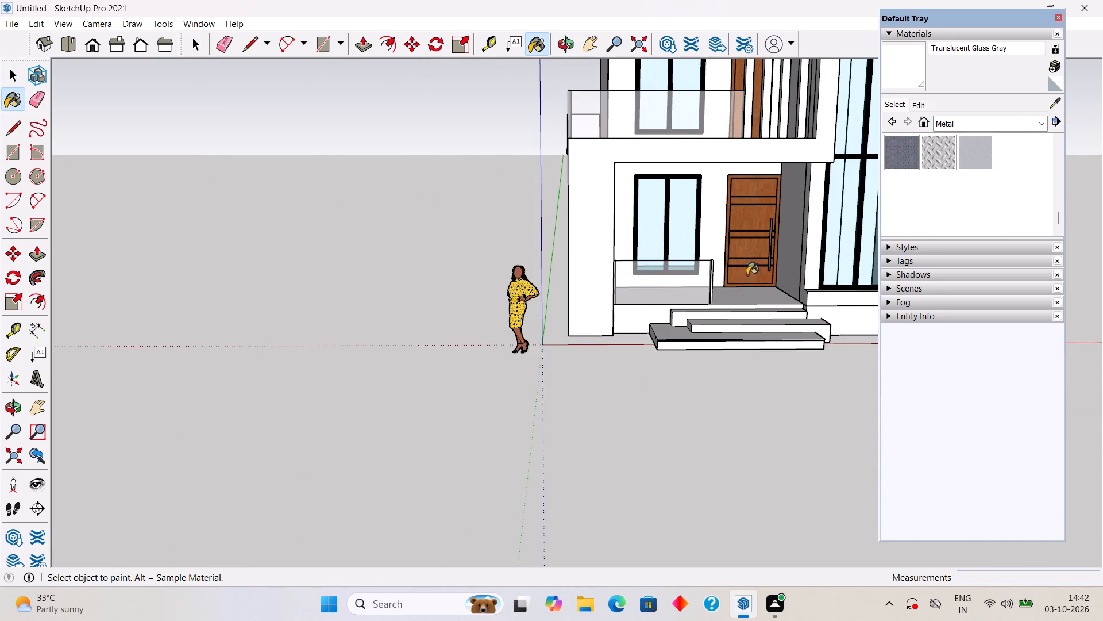
Sample Metal Corrugated Shiny from the balcony's corner post and paint both porch railing posts with it.
scroll(749, 273, up, 4)
scroll(721, 276, down, 4)
scroll(745, 235, down, 3)
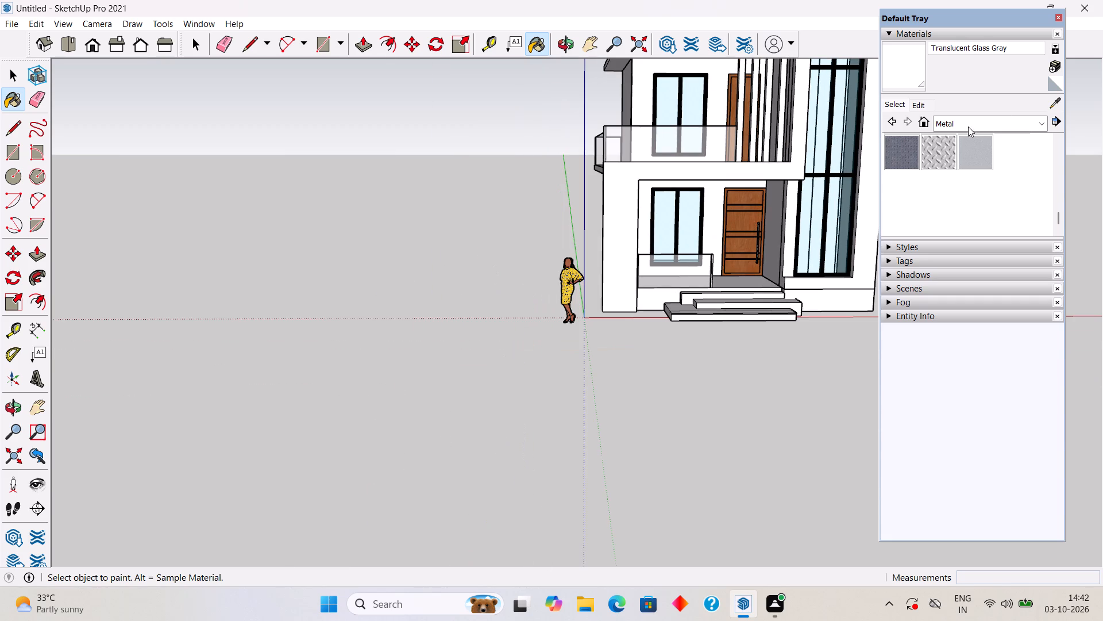
click(1052, 104)
scroll(748, 147, up, 3)
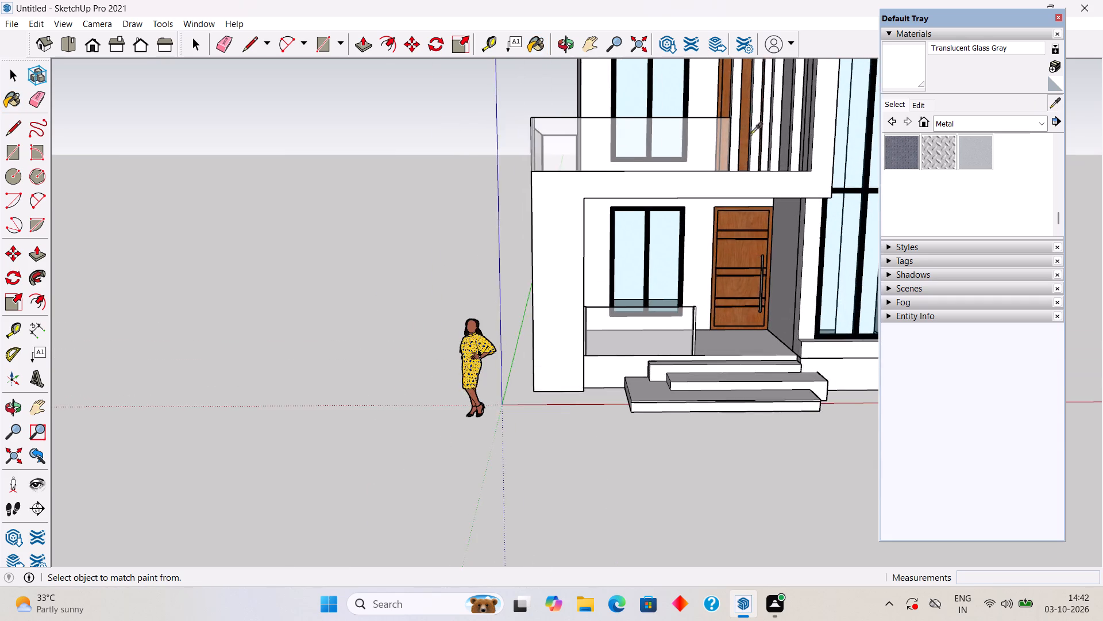
scroll(750, 134, up, 3)
scroll(480, 141, up, 9)
middle_drag(499, 151, 533, 209)
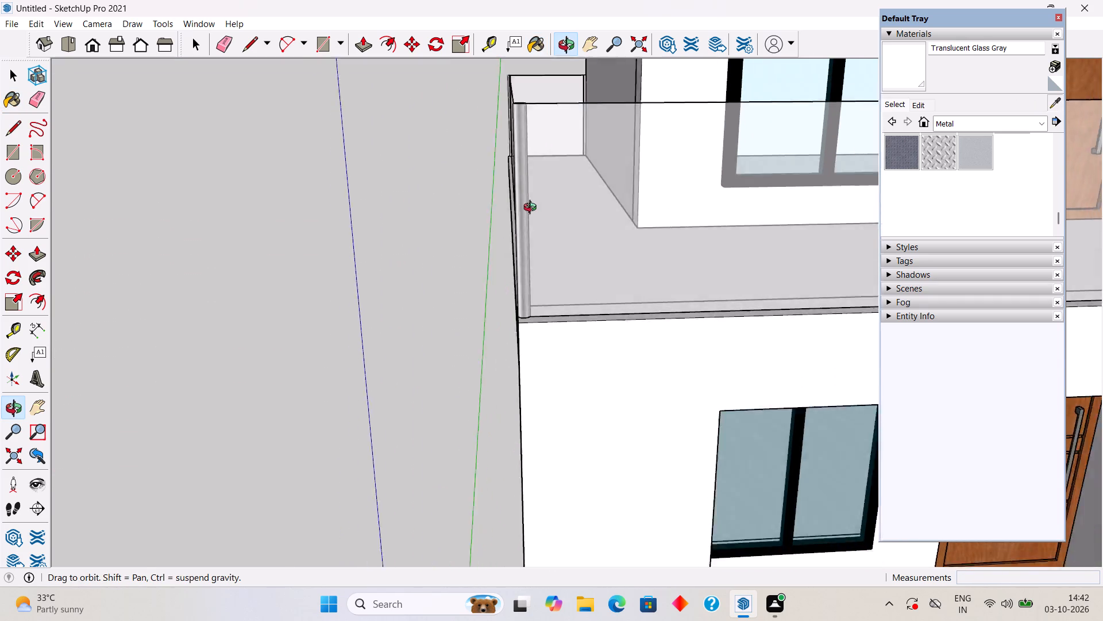
middle_drag(533, 209, 673, 296)
click(655, 235)
scroll(655, 235, down, 3)
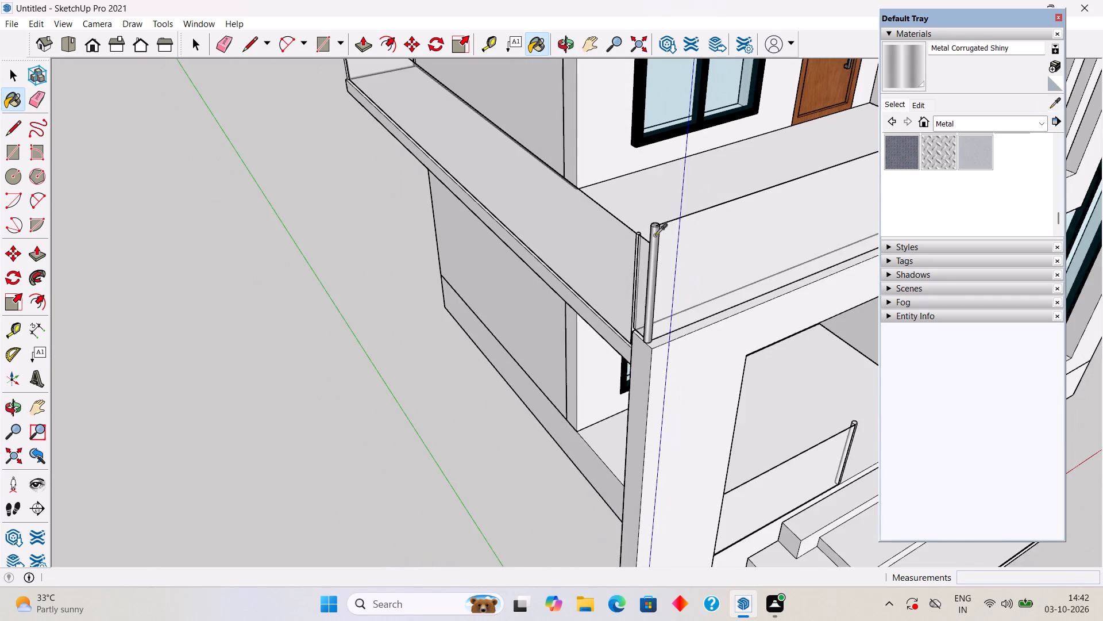
scroll(655, 235, down, 7)
middle_drag(704, 294, 484, 176)
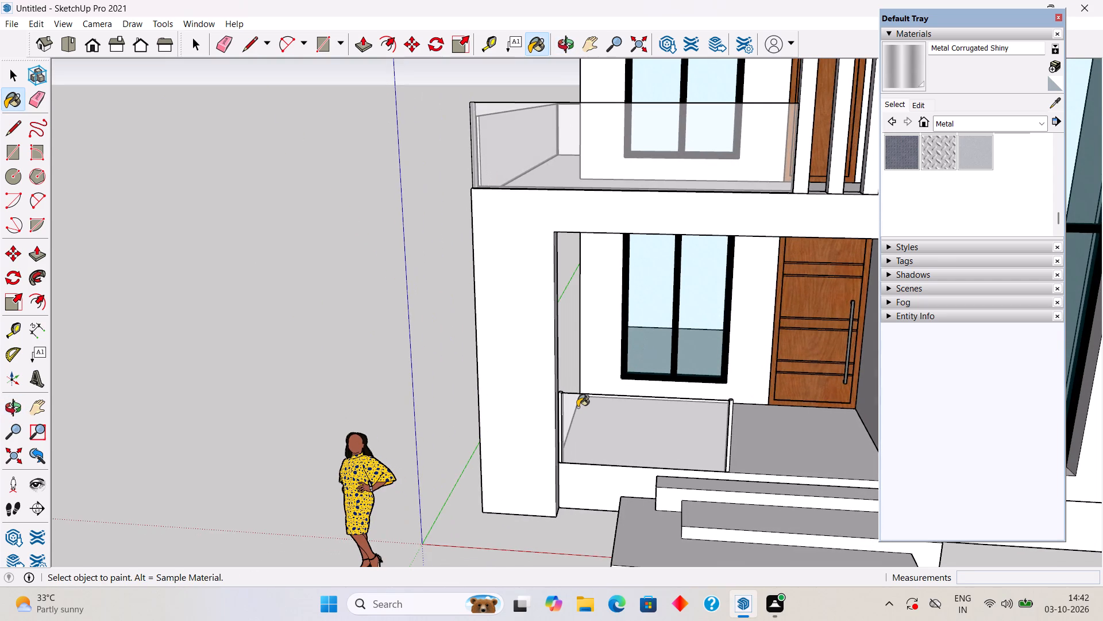
scroll(570, 406, up, 9)
click(555, 395)
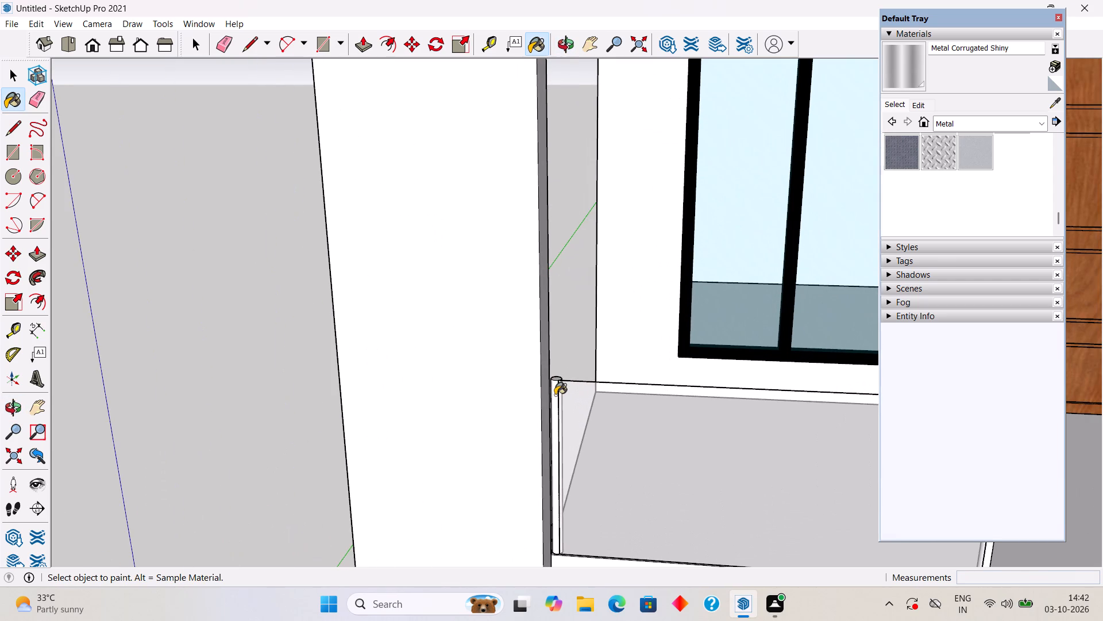
scroll(556, 392, down, 9)
scroll(776, 385, up, 4)
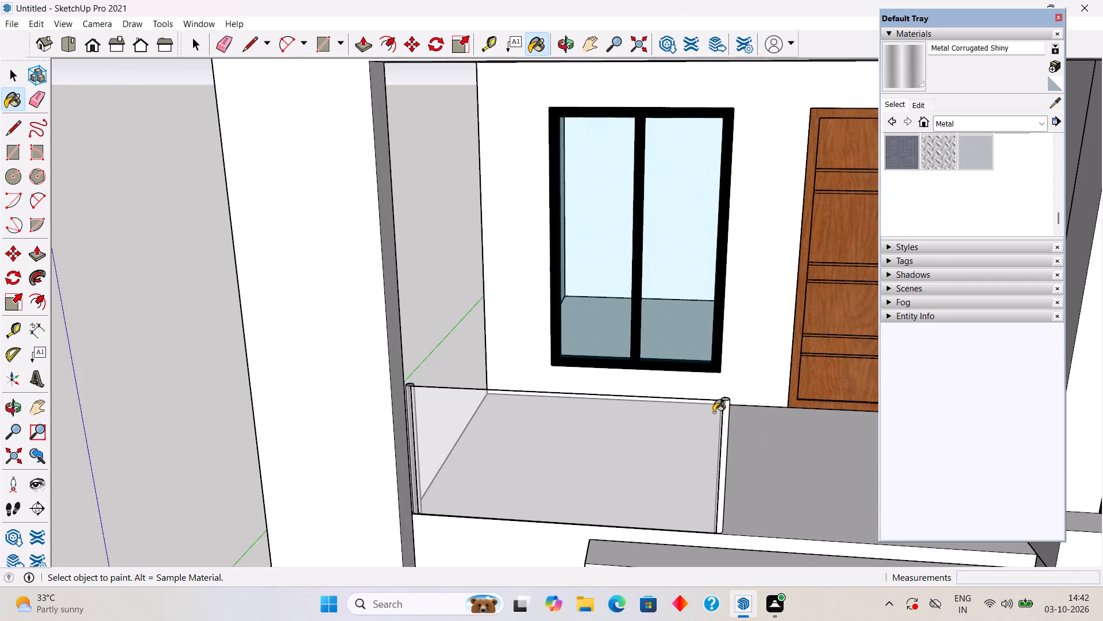
click(726, 407)
scroll(728, 404, down, 8)
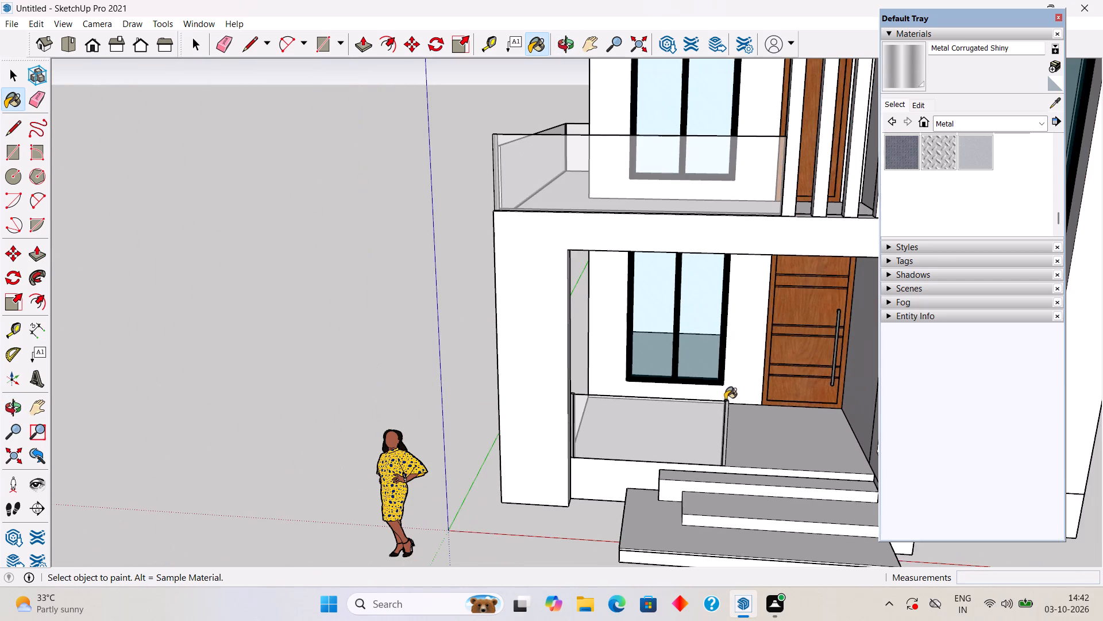
key(space)
Examine the whole house from the front, both sides and above, including the balcony and porch railings.
scroll(568, 380, down, 12)
middle_drag(679, 389, 697, 246)
scroll(564, 405, up, 3)
middle_drag(497, 331, 799, 418)
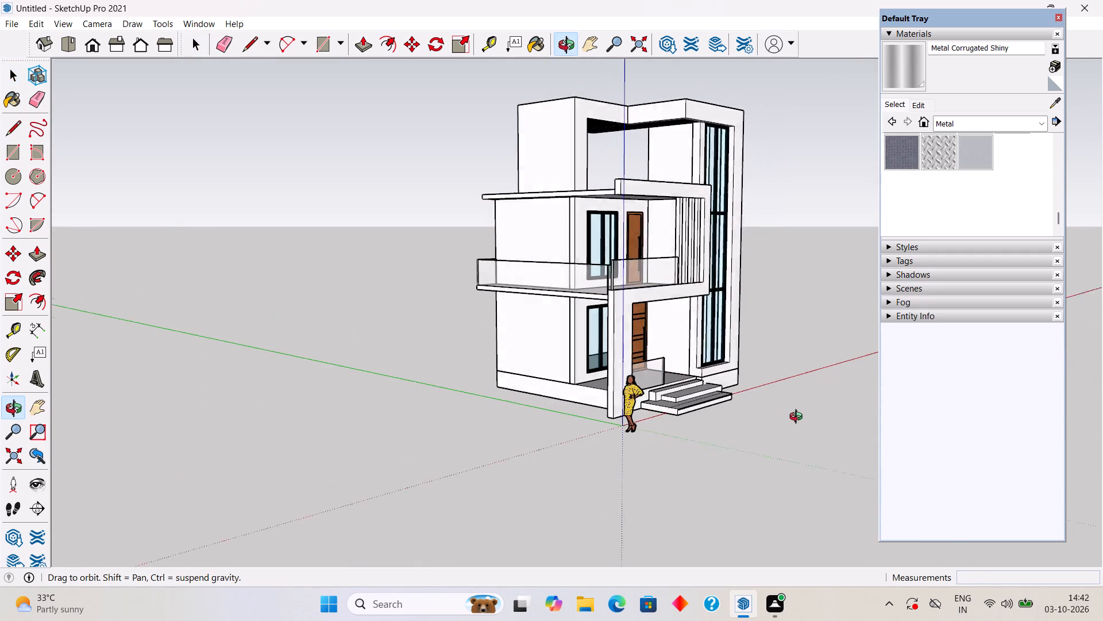
middle_drag(799, 418, 805, 417)
middle_drag(561, 397, 824, 469)
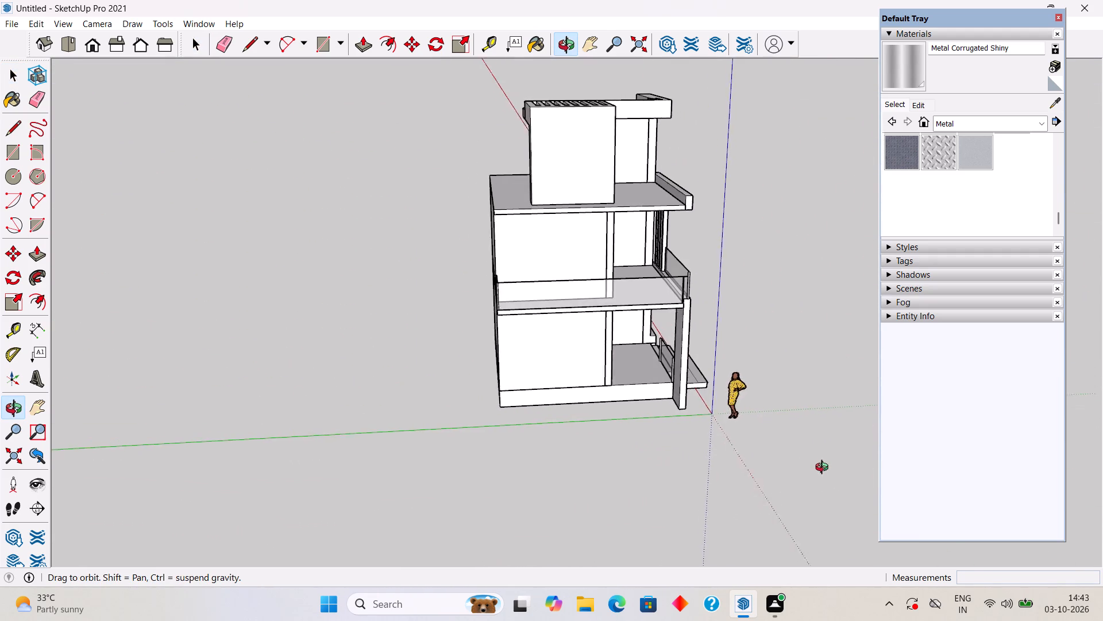
middle_drag(824, 469, 11, 344)
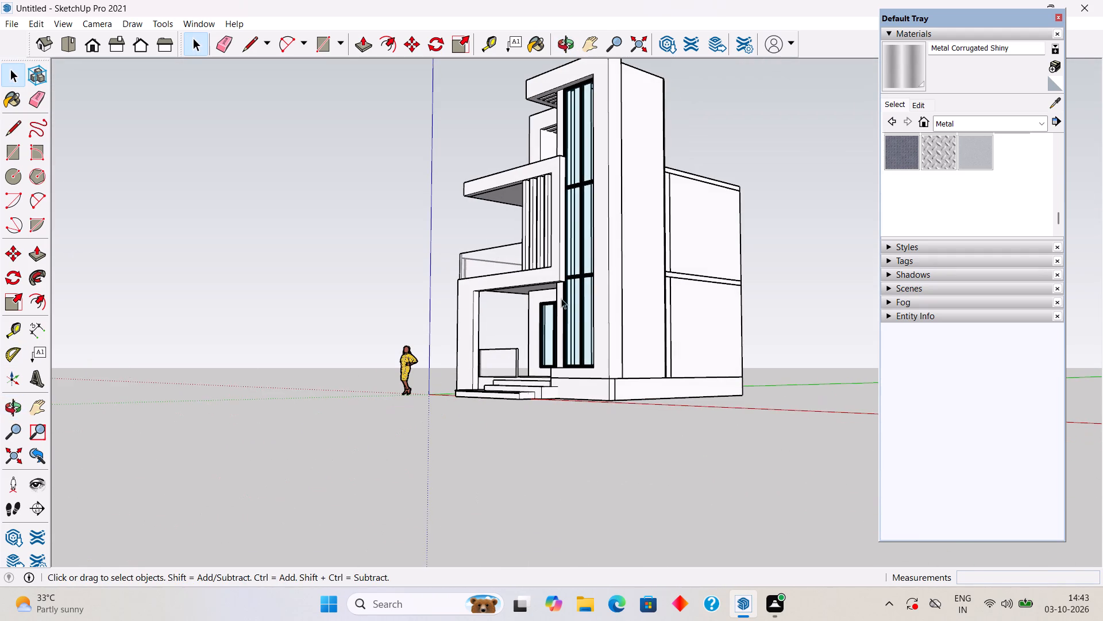
middle_drag(615, 350, 882, 433)
middle_drag(614, 355, 696, 377)
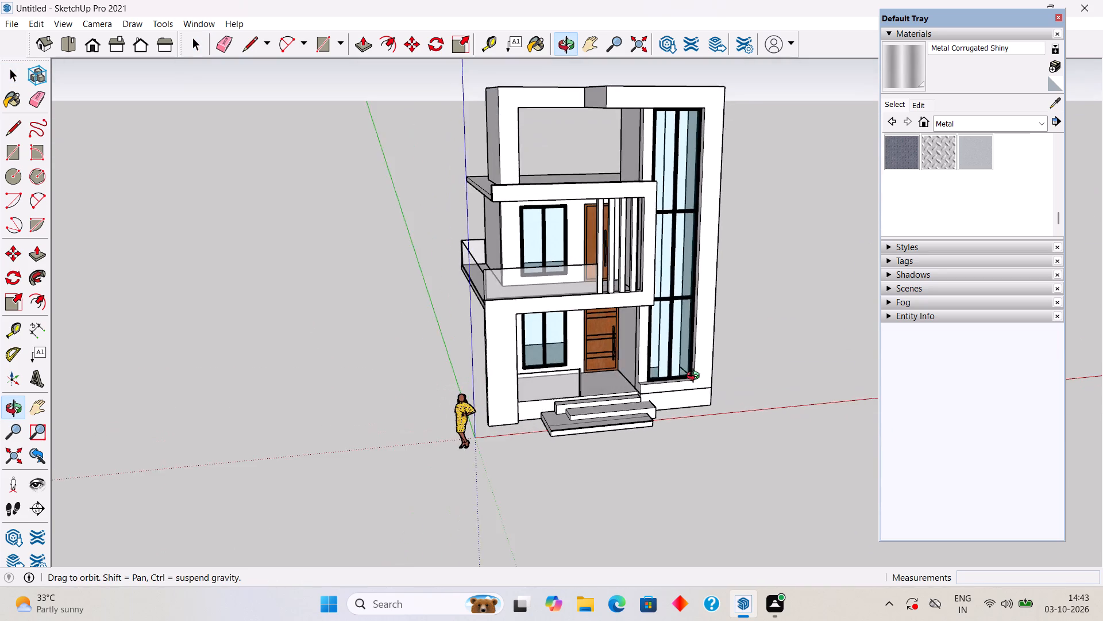
middle_drag(696, 377, 660, 331)
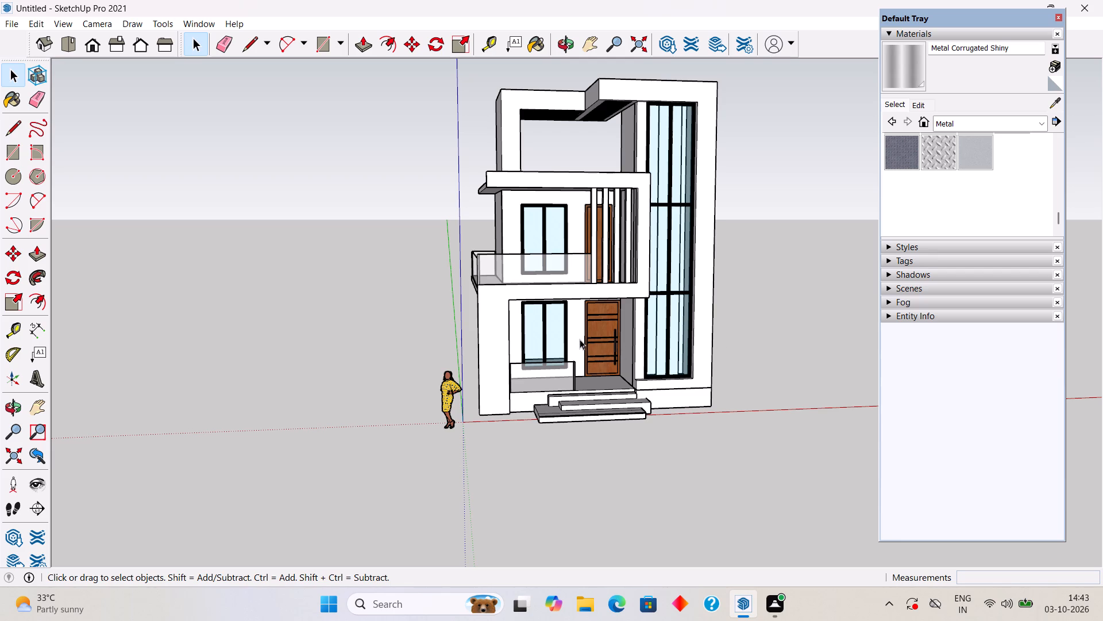
scroll(580, 339, down, 2)
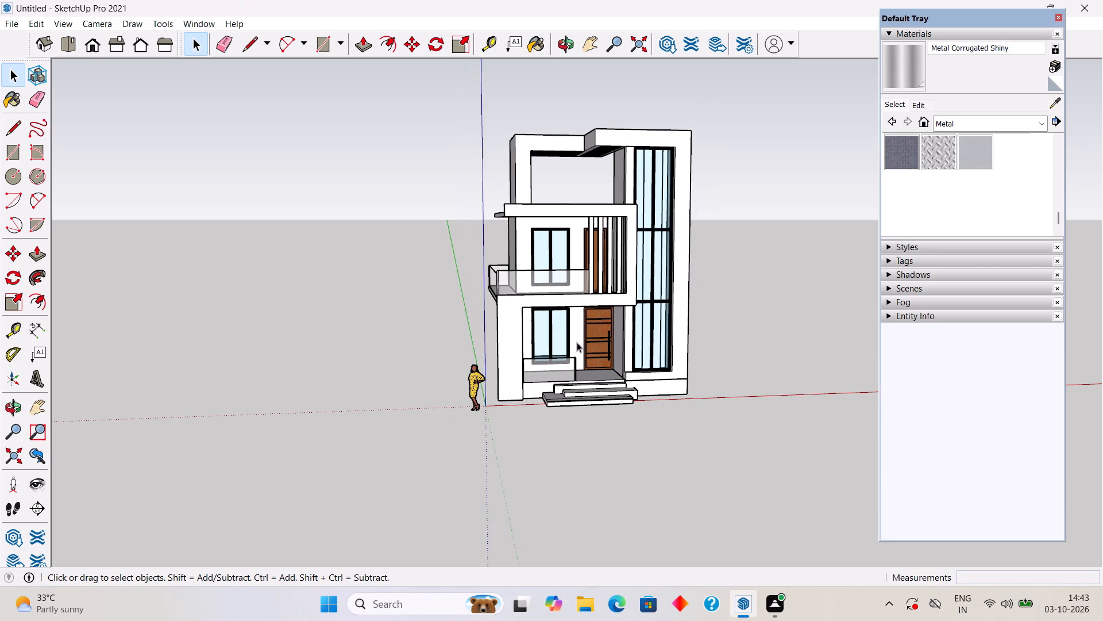
middle_click(506, 318)
middle_drag(503, 351, 688, 390)
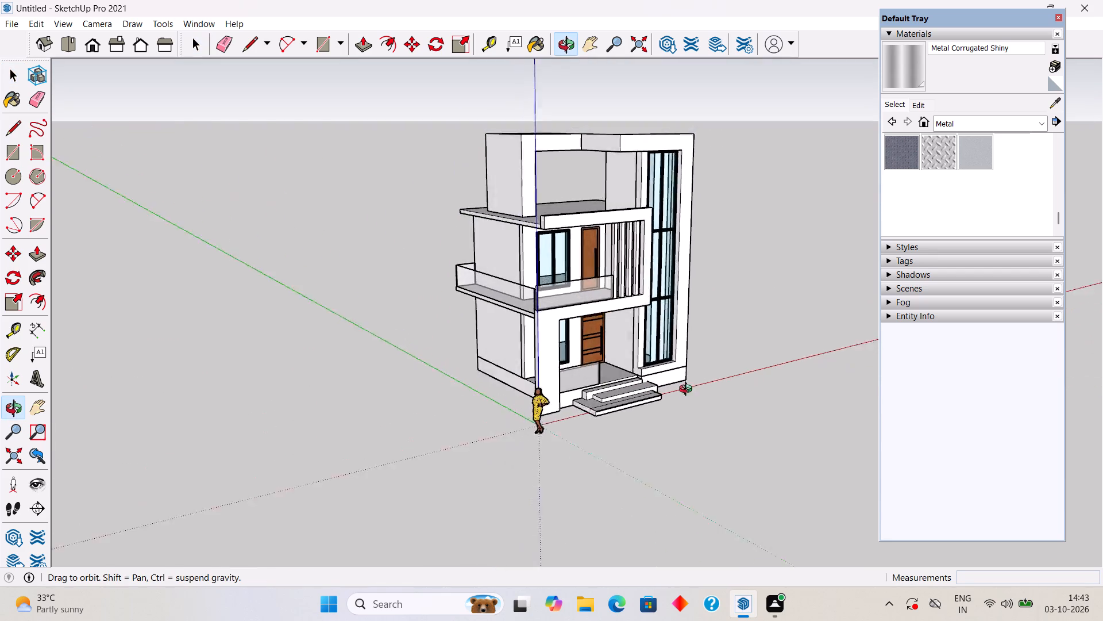
middle_drag(688, 390, 734, 391)
Open the tall window's surround group and draw a full-height vertical strip about 15/16" by 28' on its inner side face.
scroll(634, 396, up, 4)
middle_drag(634, 313, 769, 319)
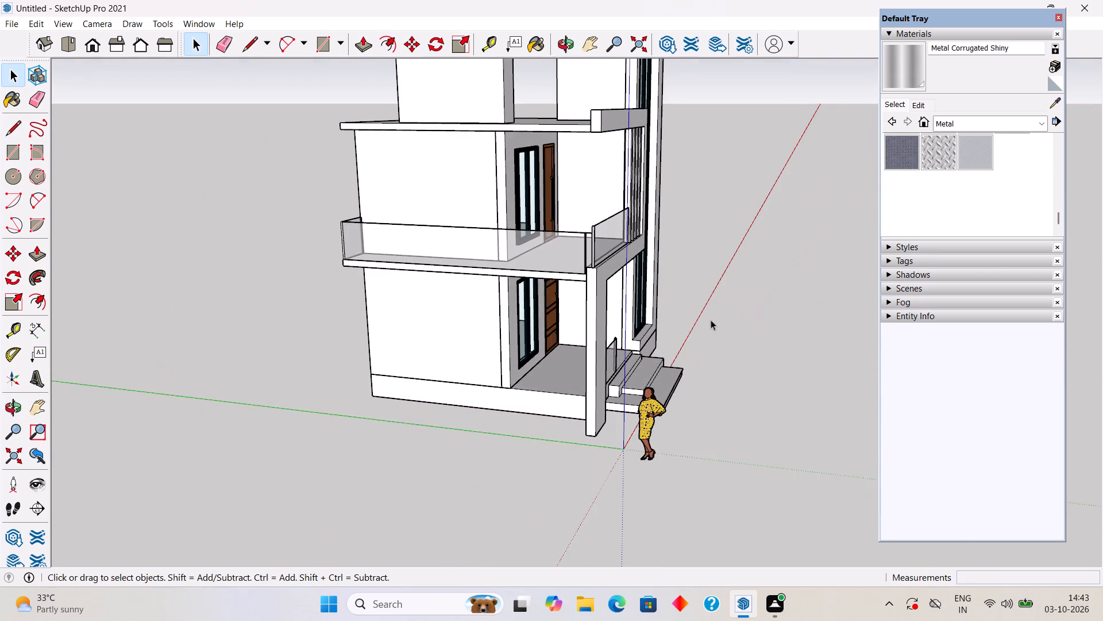
scroll(660, 320, up, 11)
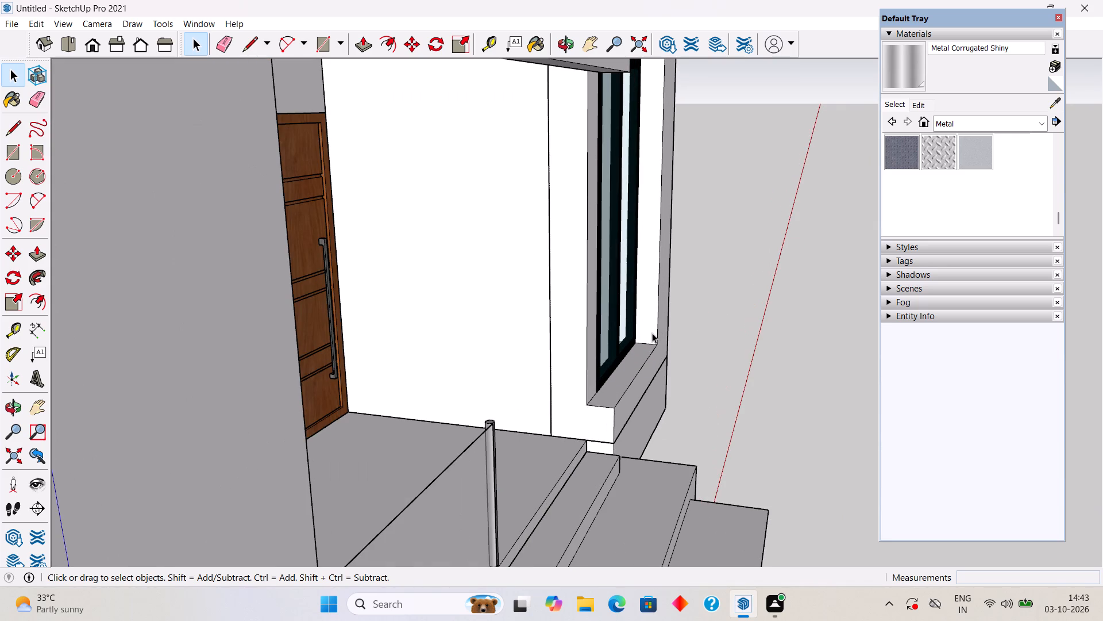
triple_click(649, 318)
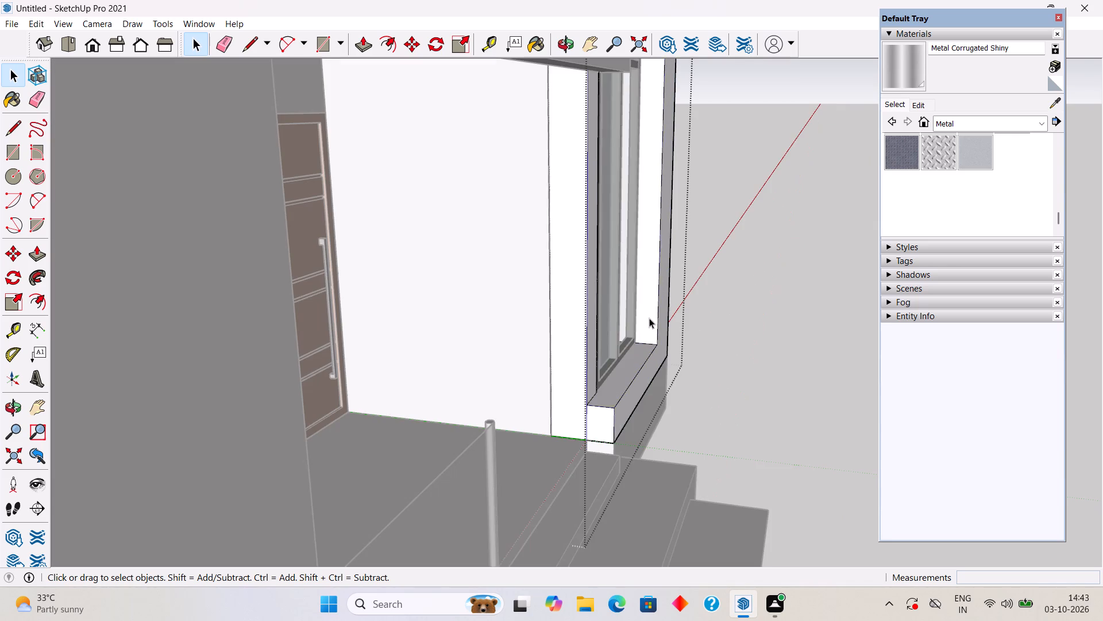
scroll(652, 202, down, 19)
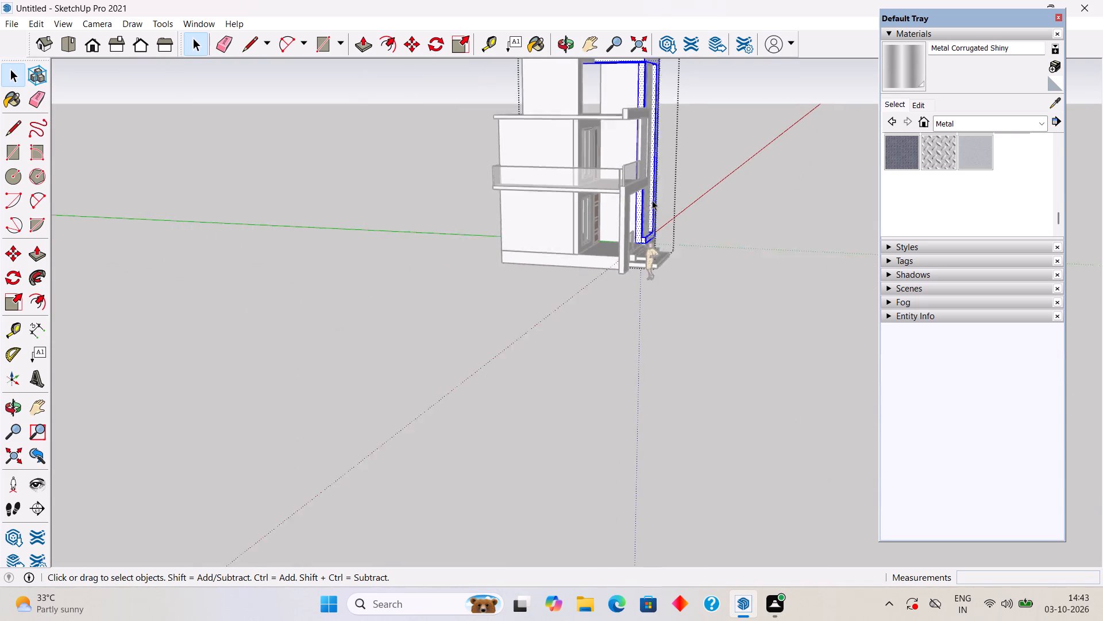
scroll(652, 200, down, 2)
scroll(653, 83, up, 14)
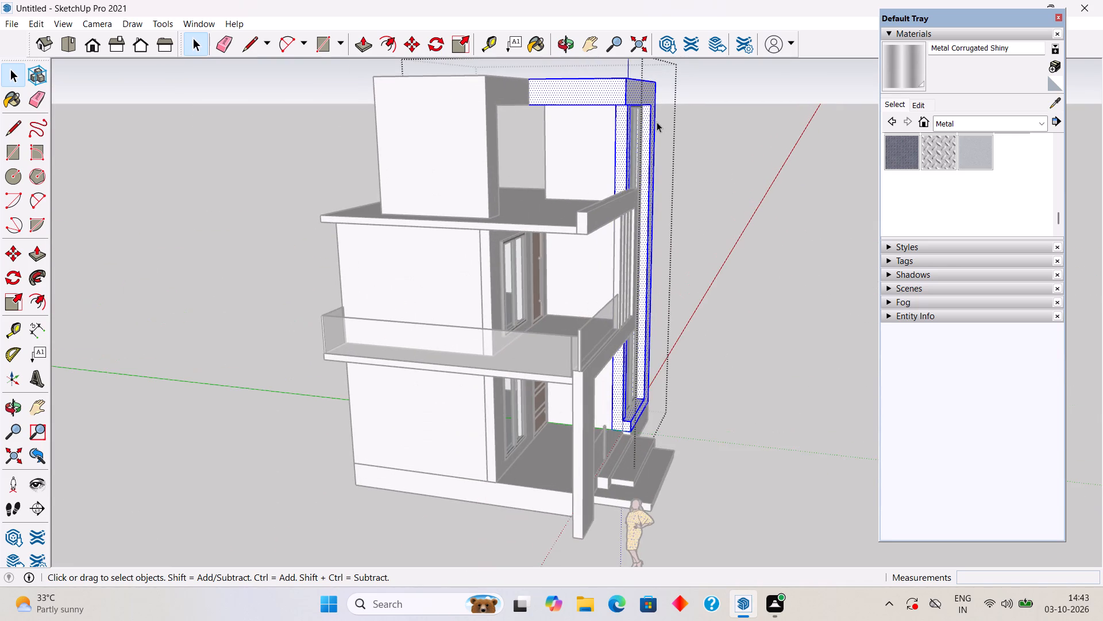
scroll(655, 122, up, 9)
middle_drag(610, 162, 544, 172)
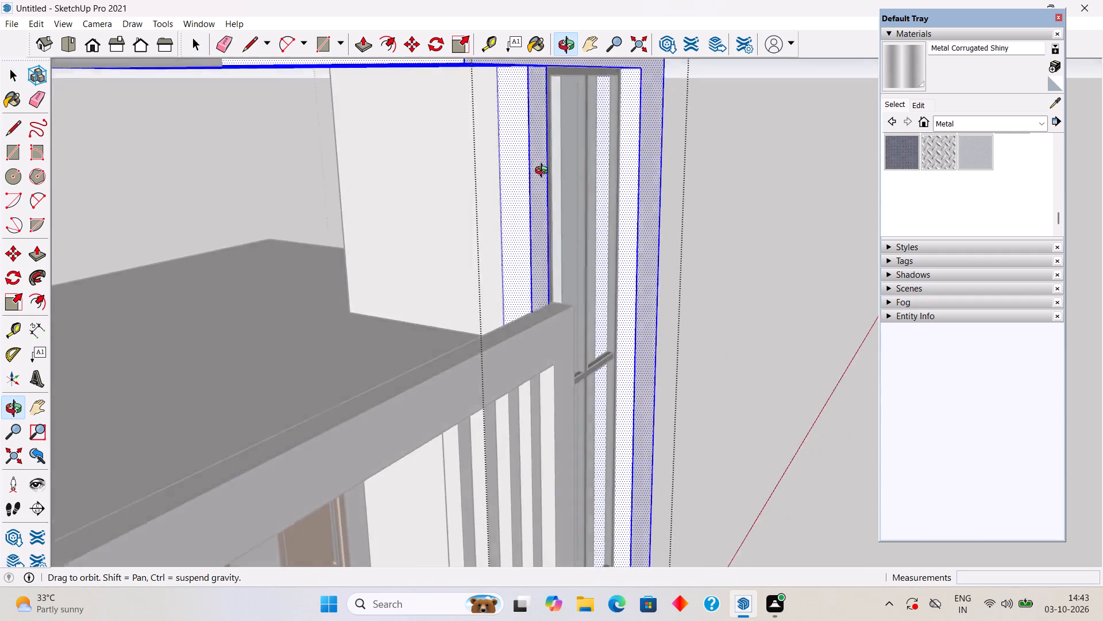
middle_drag(544, 172, 612, 175)
scroll(619, 171, up, 2)
scroll(619, 171, down, 5)
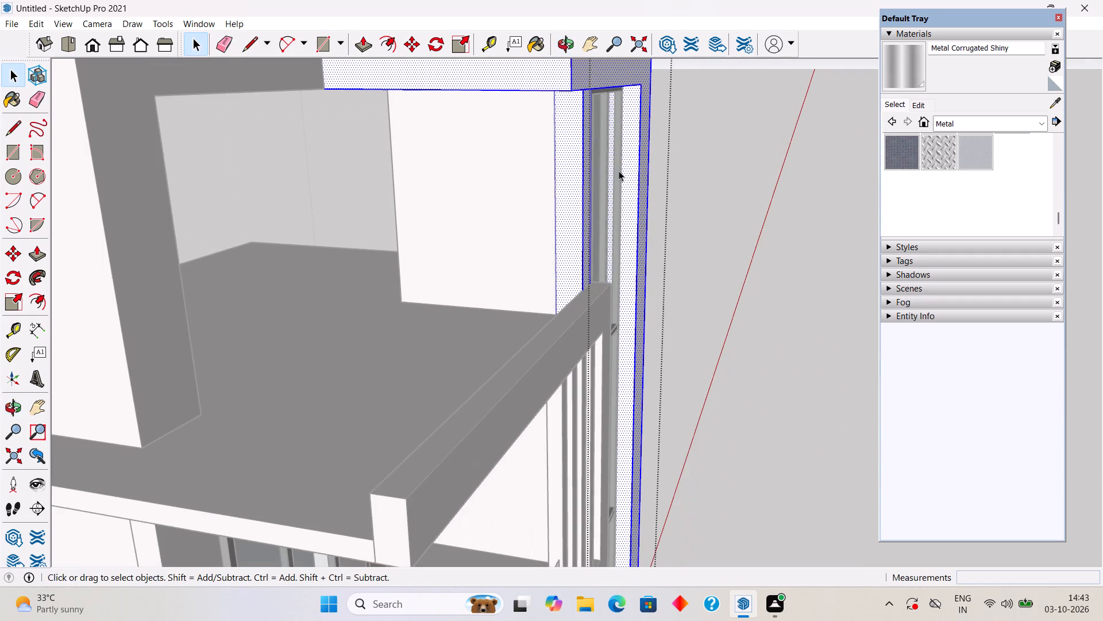
scroll(625, 117, up, 2)
middle_drag(628, 95, 643, 89)
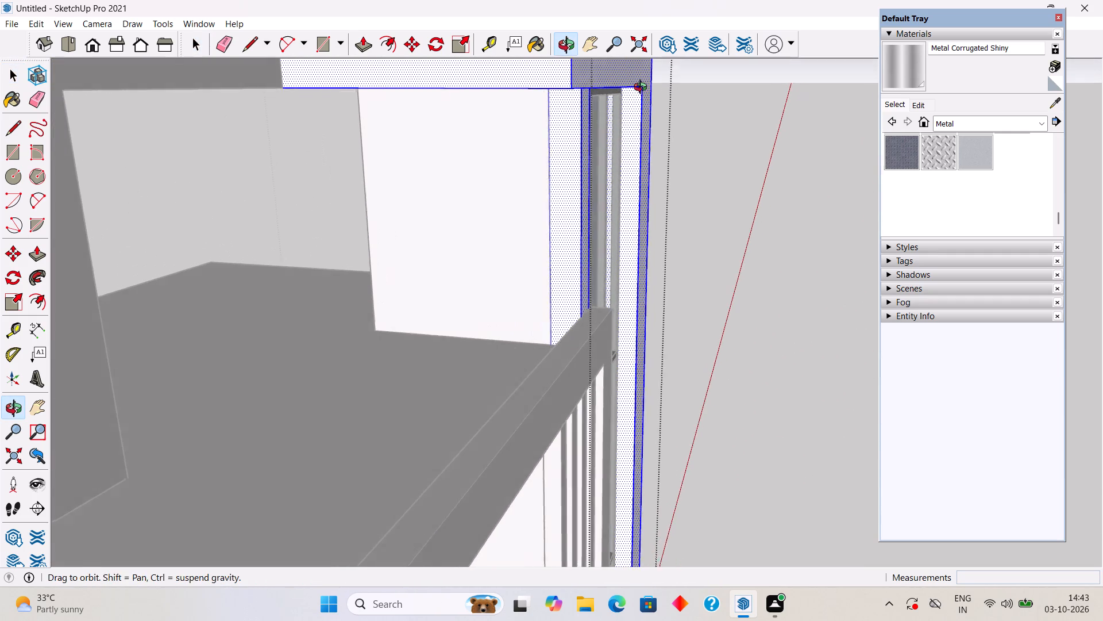
middle_drag(643, 89, 646, 87)
scroll(630, 87, up, 4)
middle_drag(628, 88, 628, 57)
scroll(608, 129, up, 4)
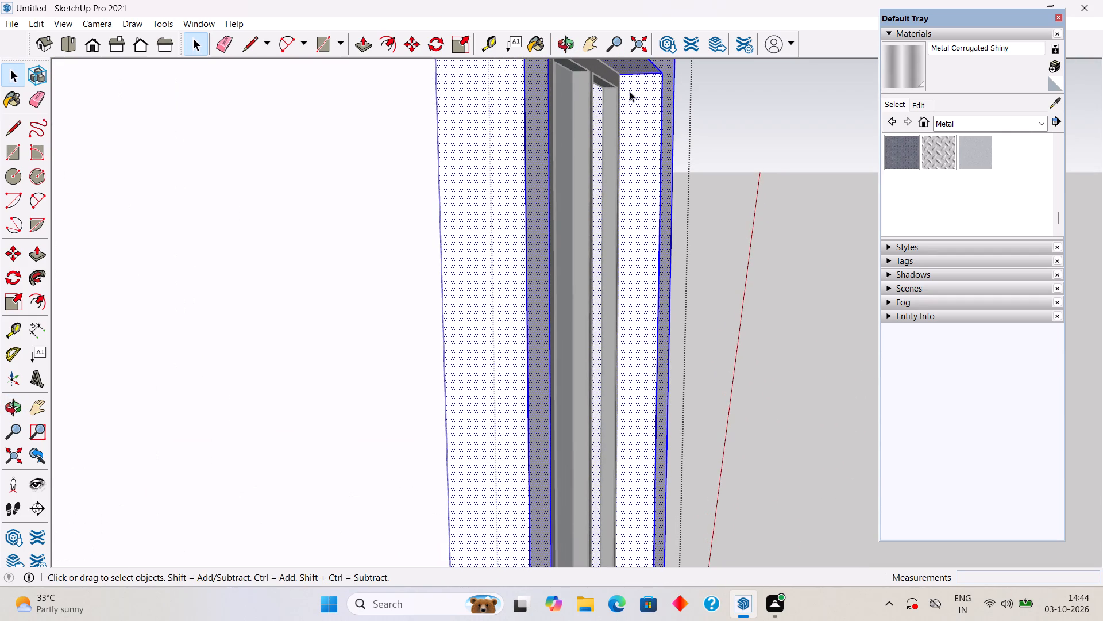
scroll(636, 79, up, 2)
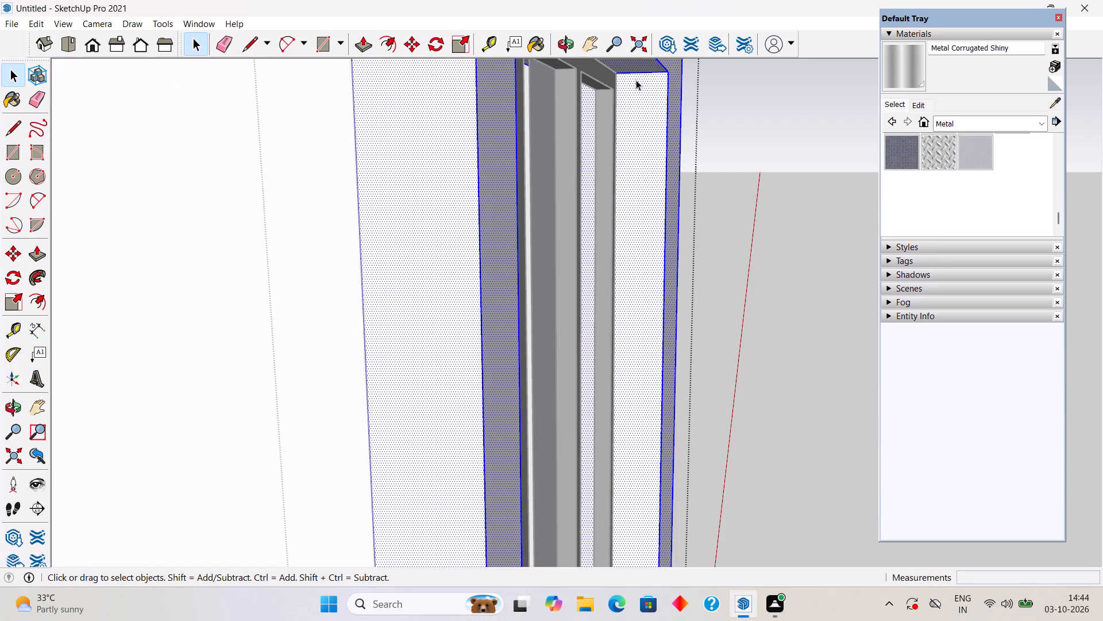
key(r)
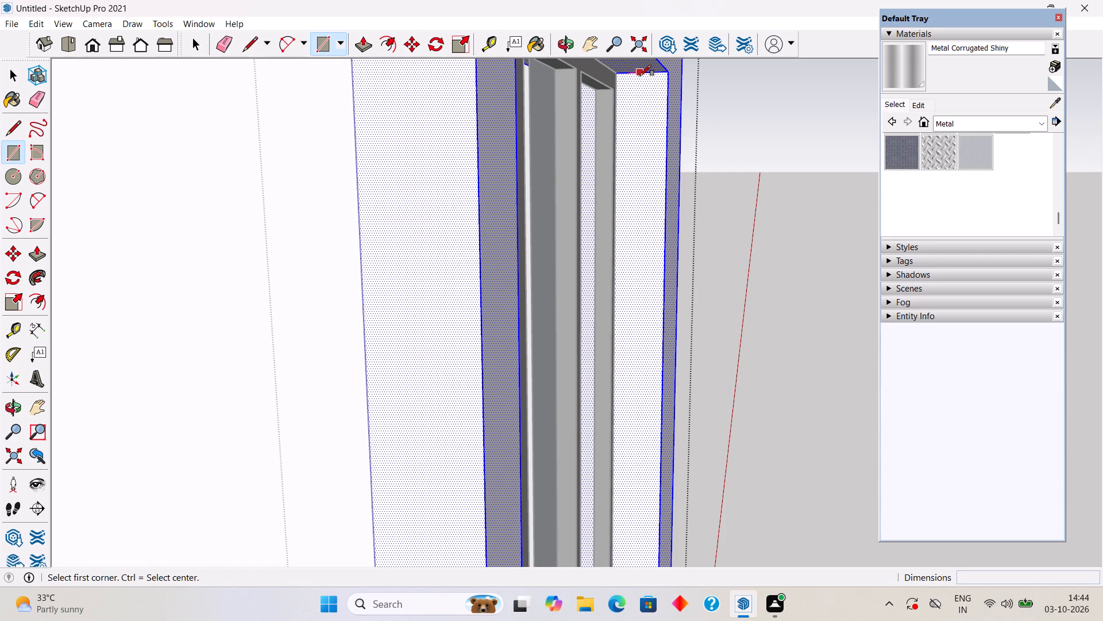
click(640, 76)
scroll(654, 117, down, 20)
scroll(654, 117, down, 2)
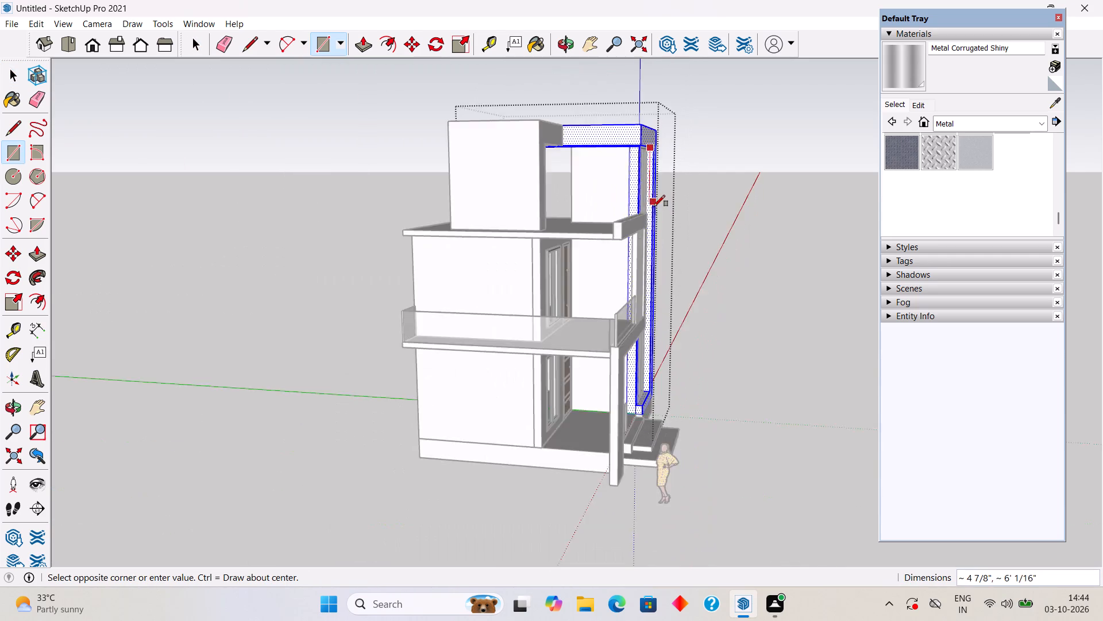
scroll(654, 206, down, 7)
scroll(651, 346, up, 15)
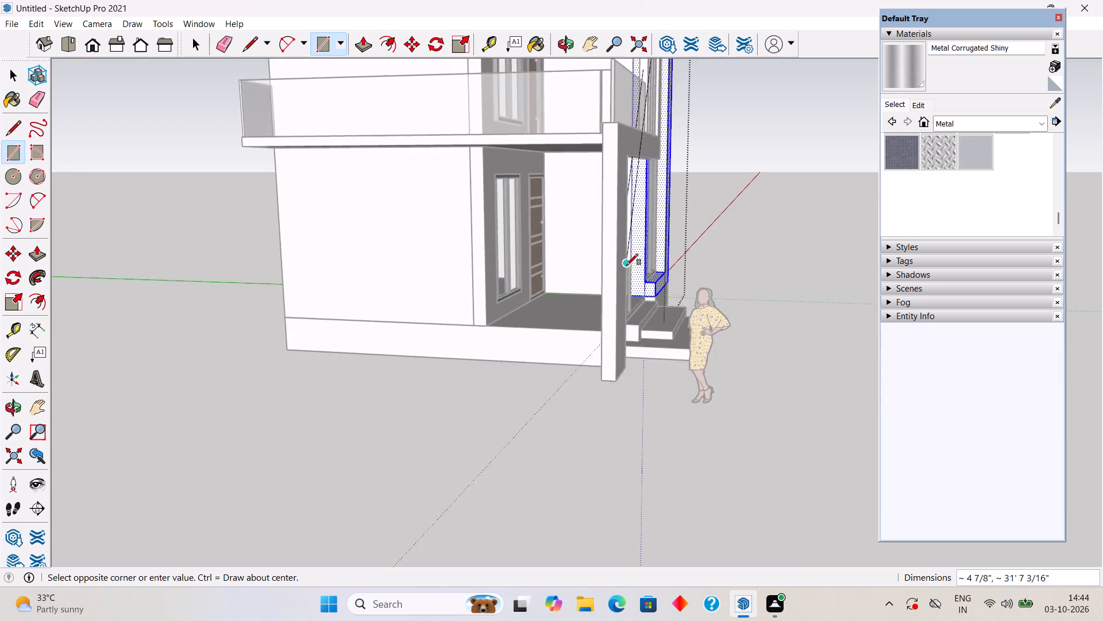
scroll(627, 265, up, 18)
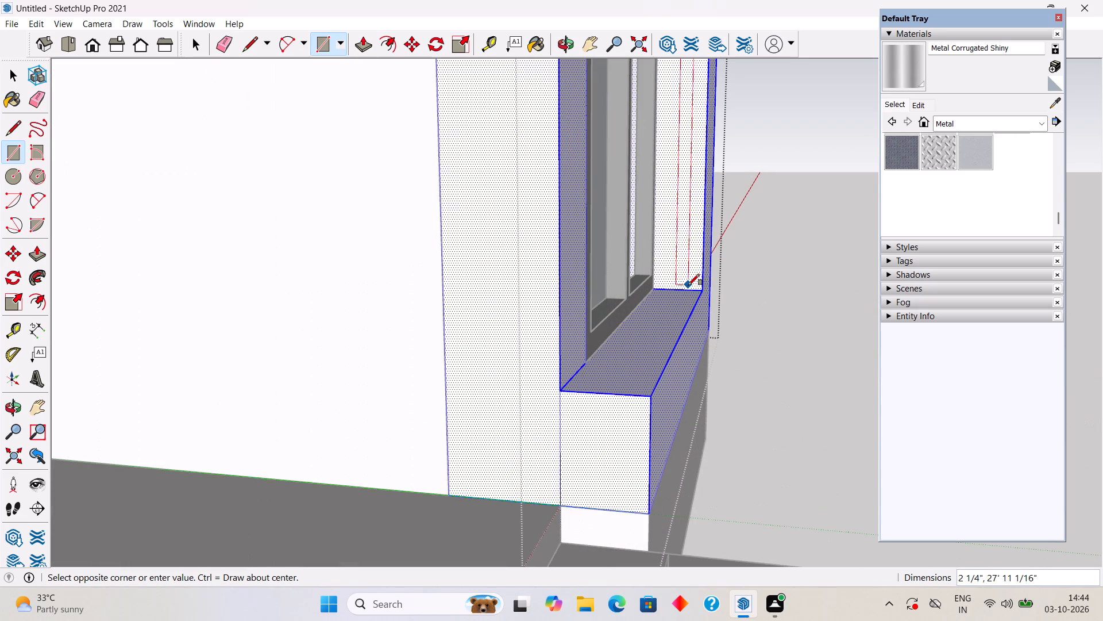
scroll(684, 287, up, 11)
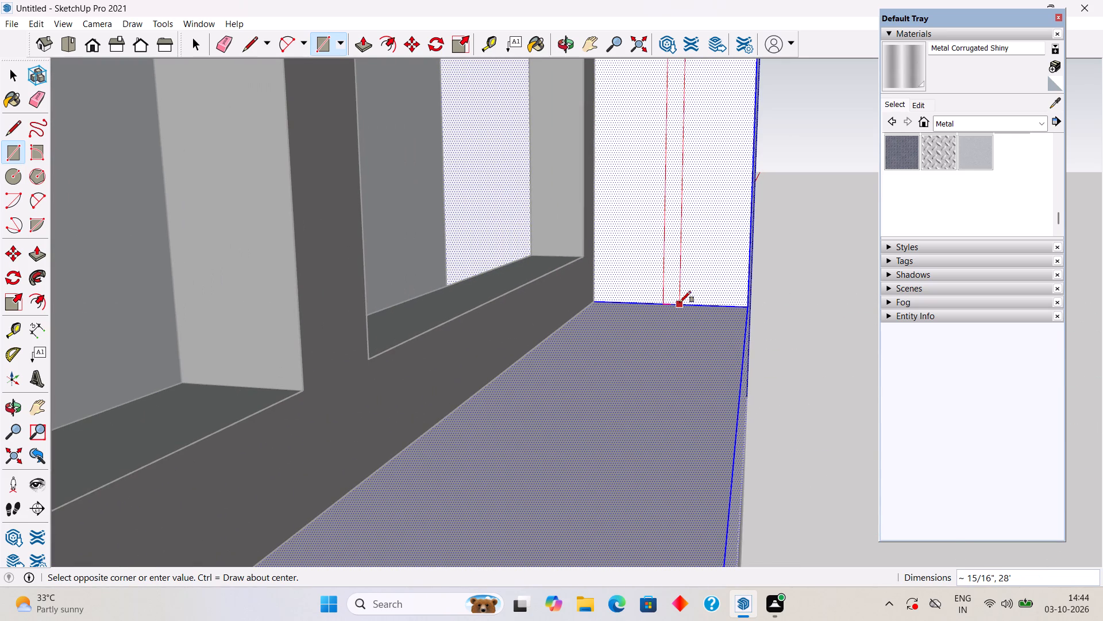
click(680, 302)
Push the vertical strip 2" into the surround's inner side face to cut a groove.
key(space)
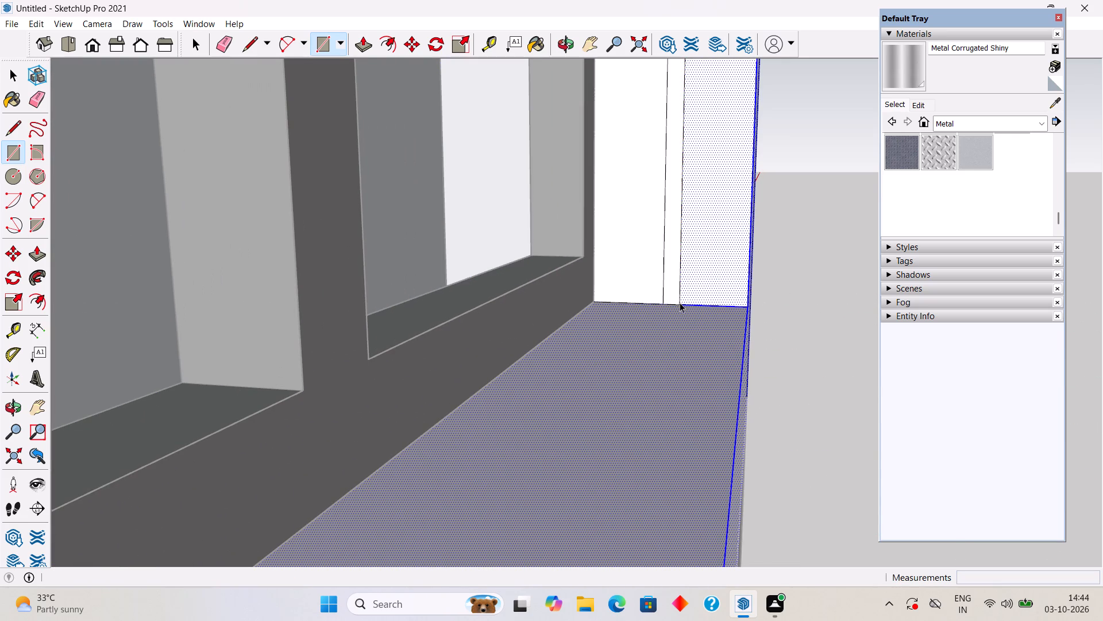
click(670, 290)
key(p)
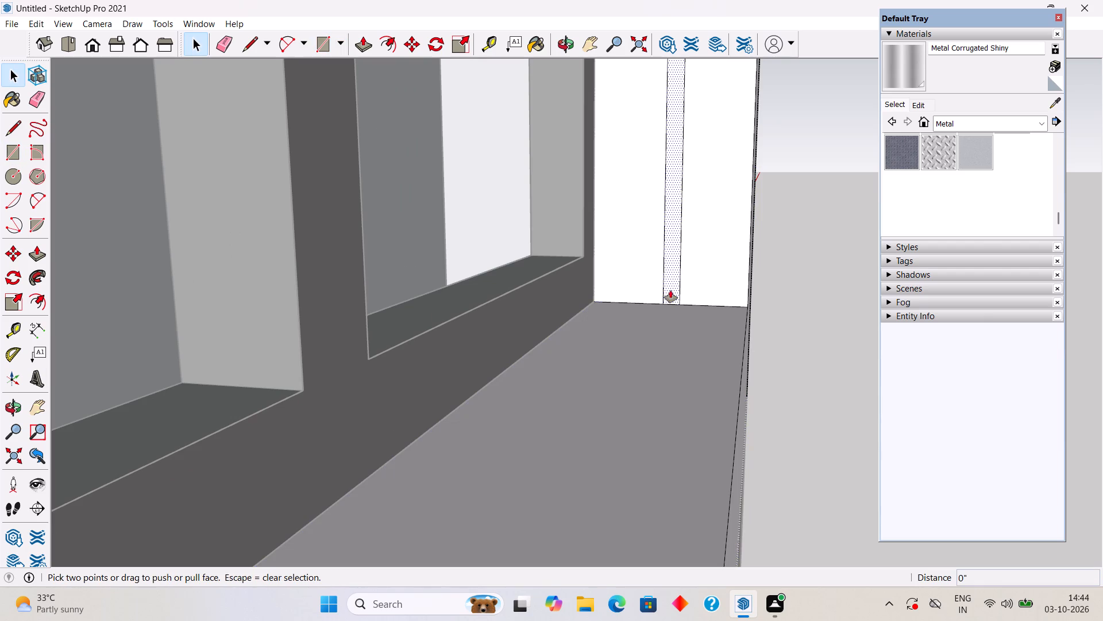
click(670, 290)
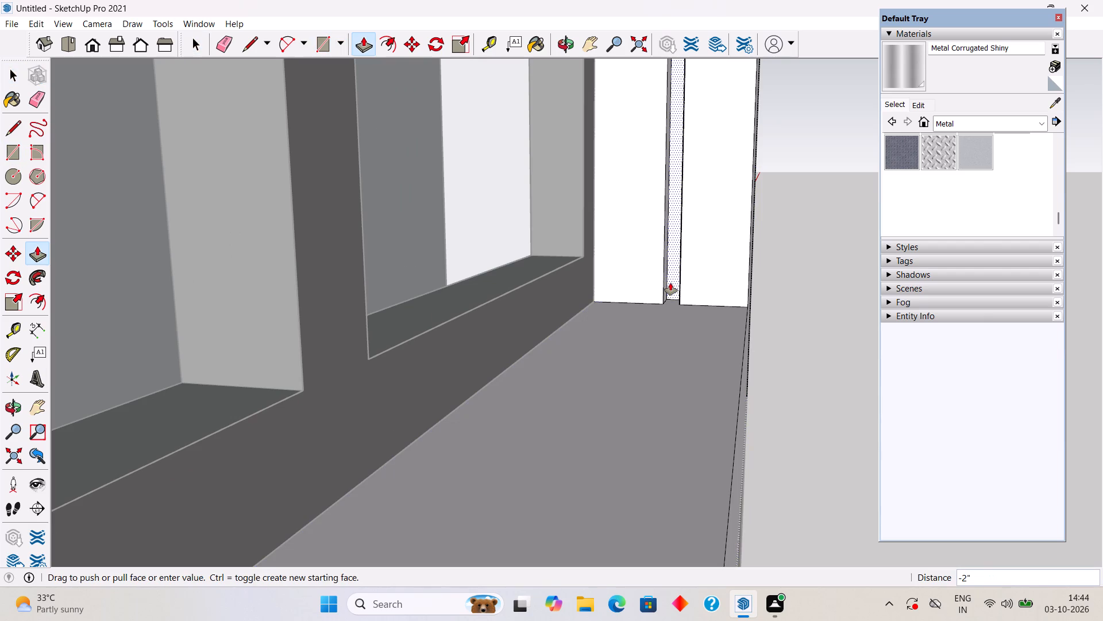
text(2")
key(Return)
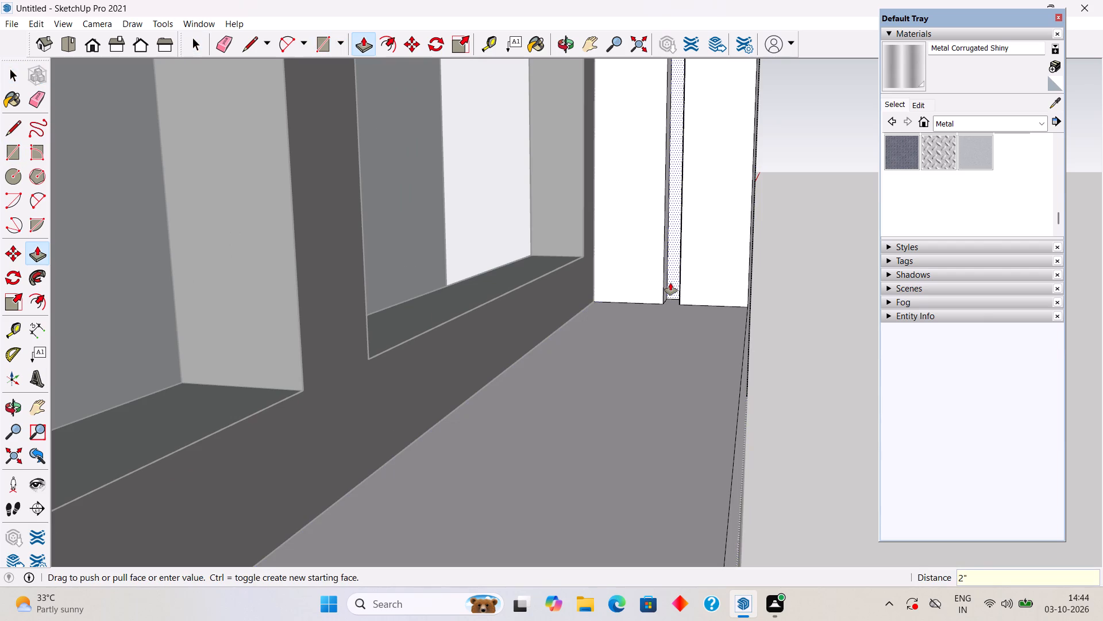
key(space)
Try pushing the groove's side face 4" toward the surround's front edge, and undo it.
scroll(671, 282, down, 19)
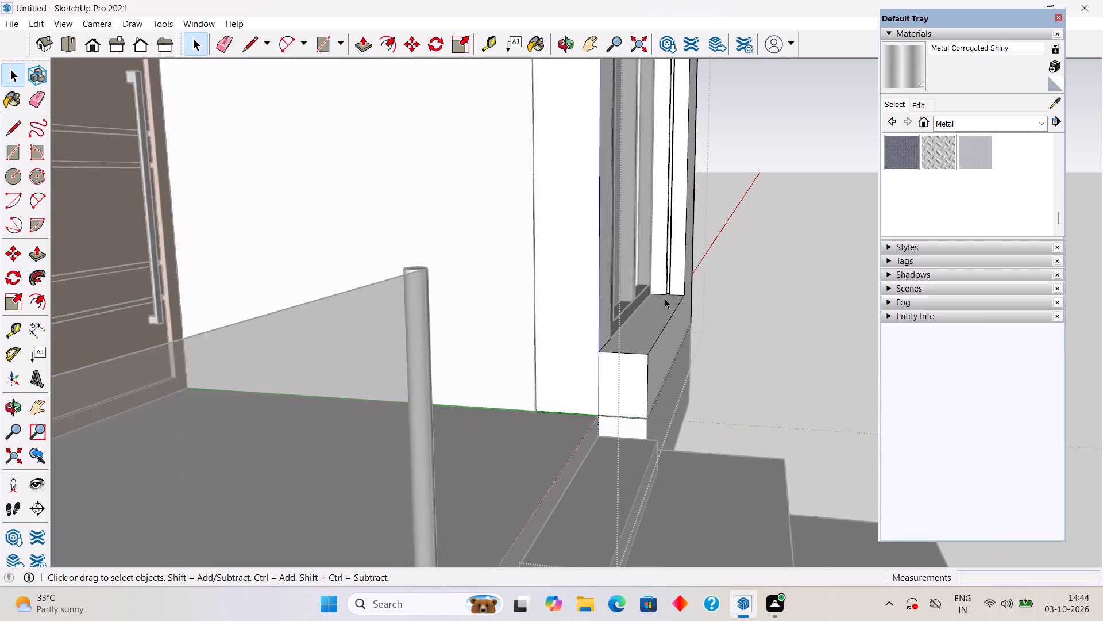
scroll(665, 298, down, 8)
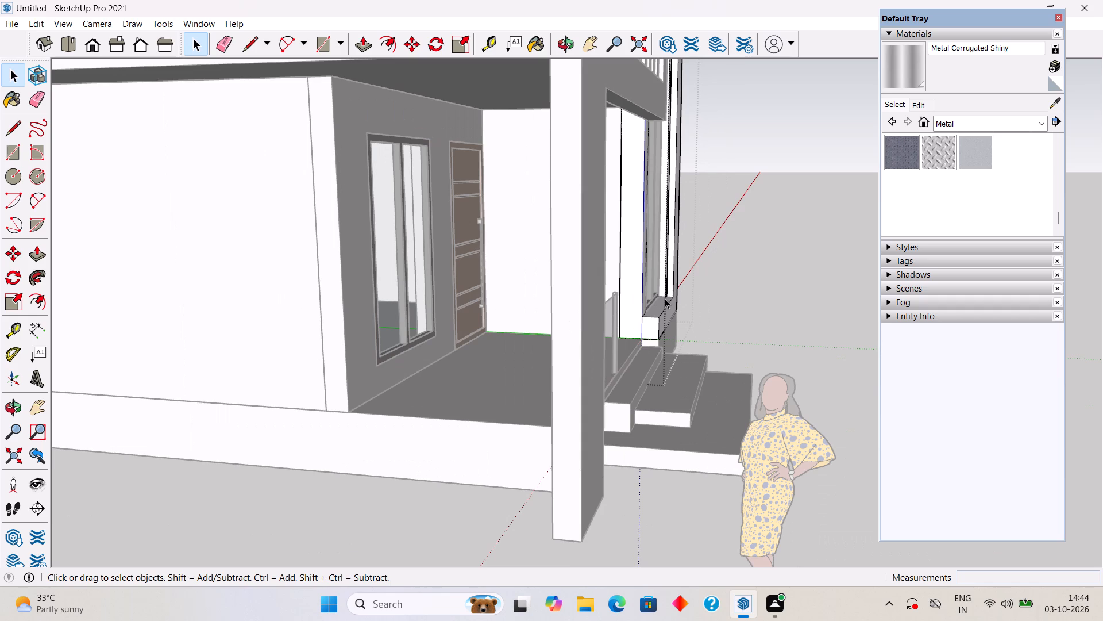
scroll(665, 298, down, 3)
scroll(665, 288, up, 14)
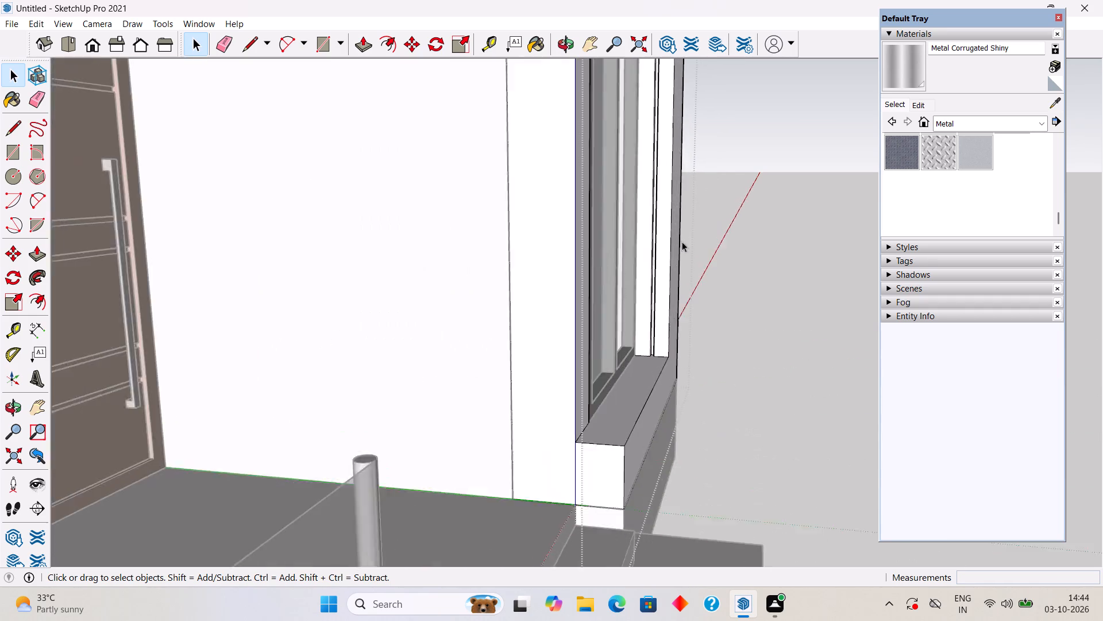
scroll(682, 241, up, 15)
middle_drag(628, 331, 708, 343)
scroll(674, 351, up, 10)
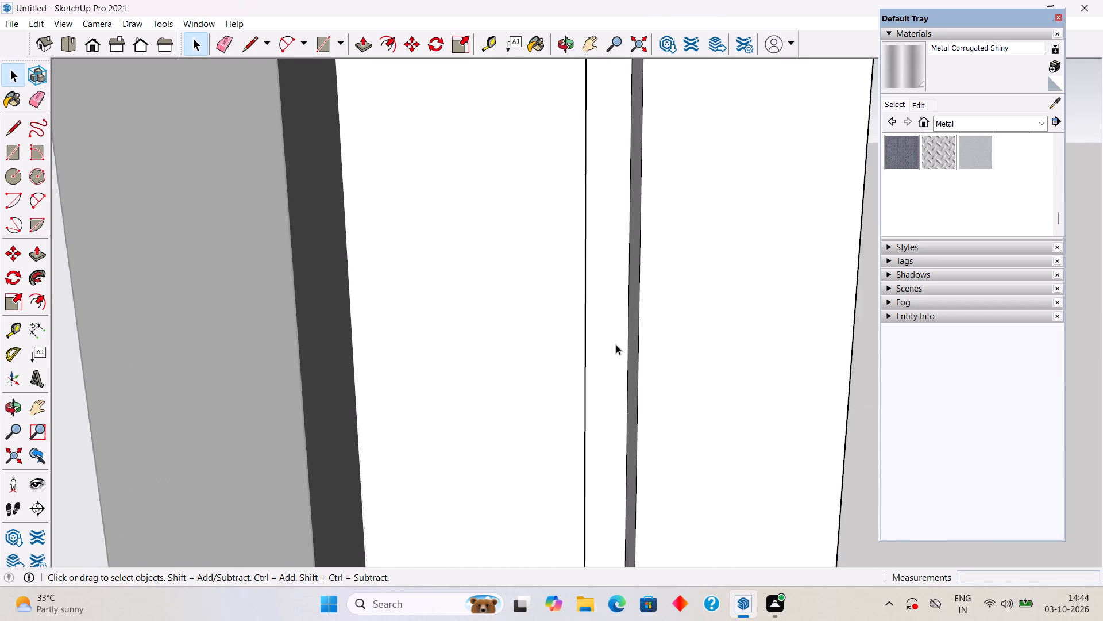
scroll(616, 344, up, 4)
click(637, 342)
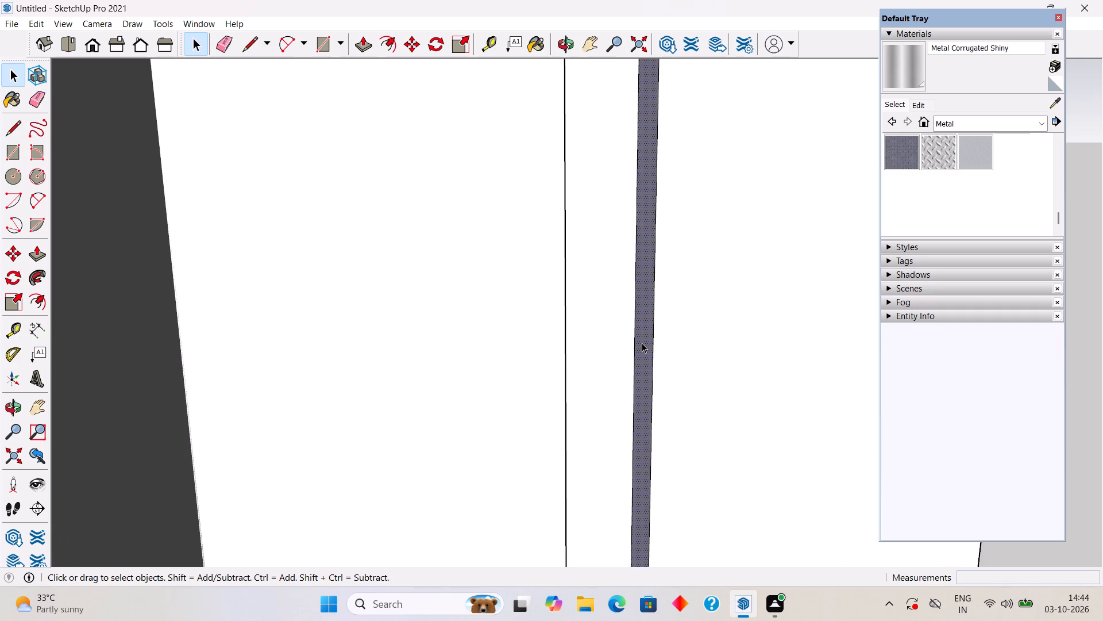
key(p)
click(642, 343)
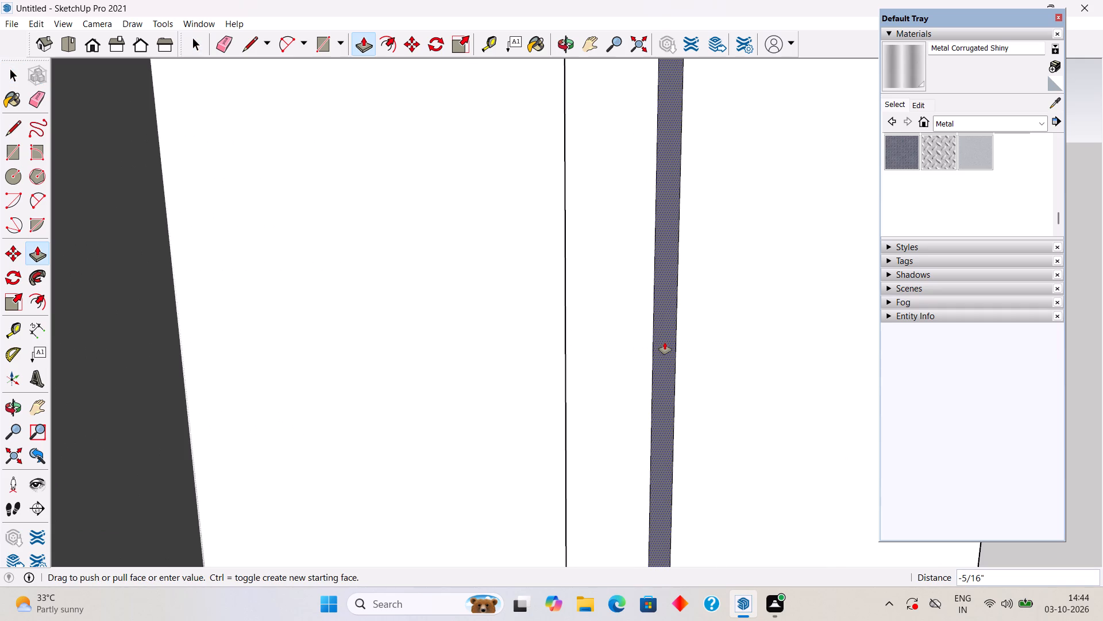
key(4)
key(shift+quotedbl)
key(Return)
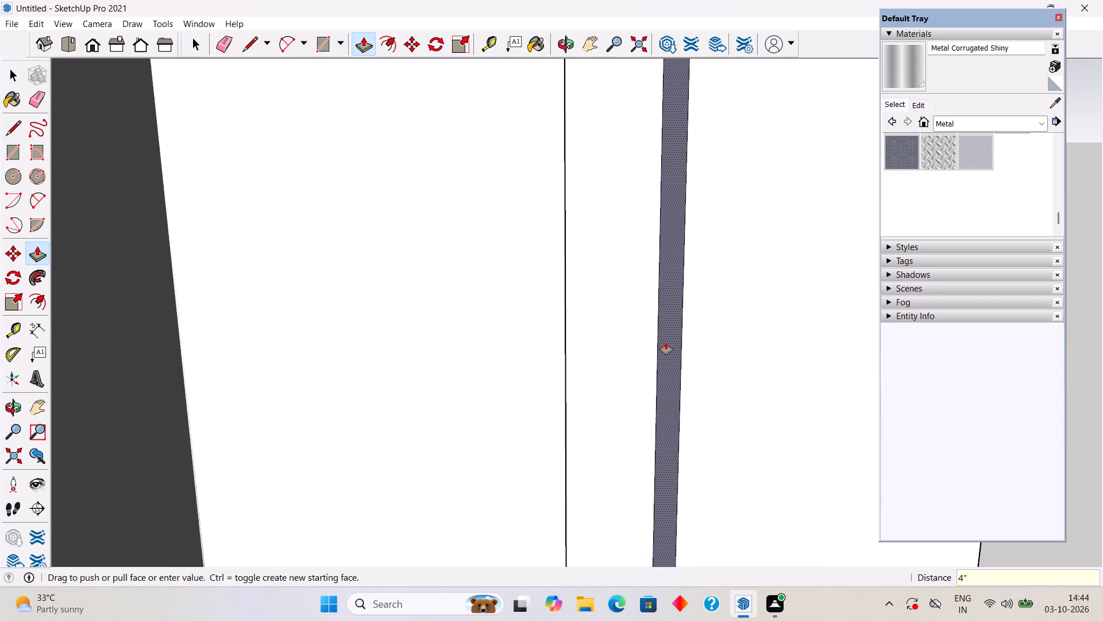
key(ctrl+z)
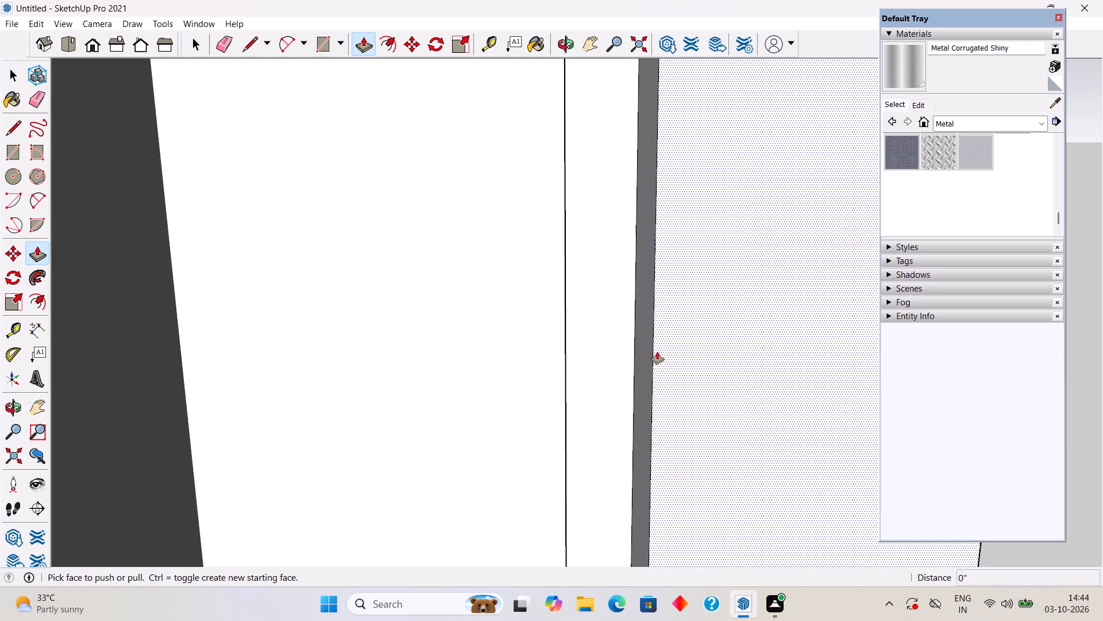
Push the groove's side face 2" toward the surround's front edge to widen the groove.
click(648, 361)
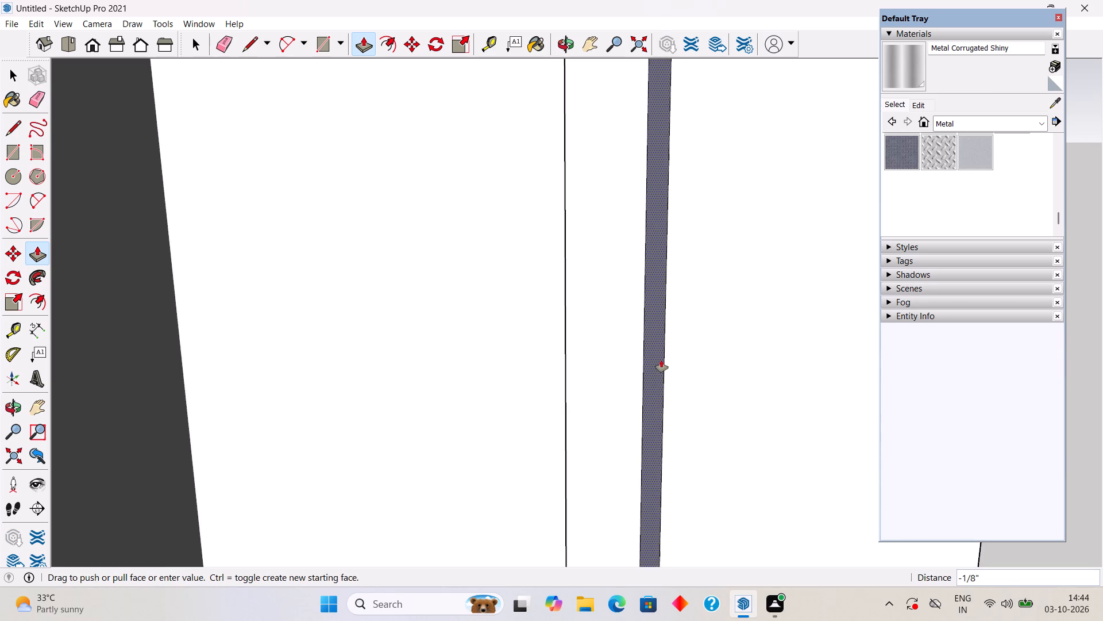
text(2")
key(Return)
key(space)
Pull the groove's front-edge side face back 1" to narrow the groove.
scroll(630, 378, down, 4)
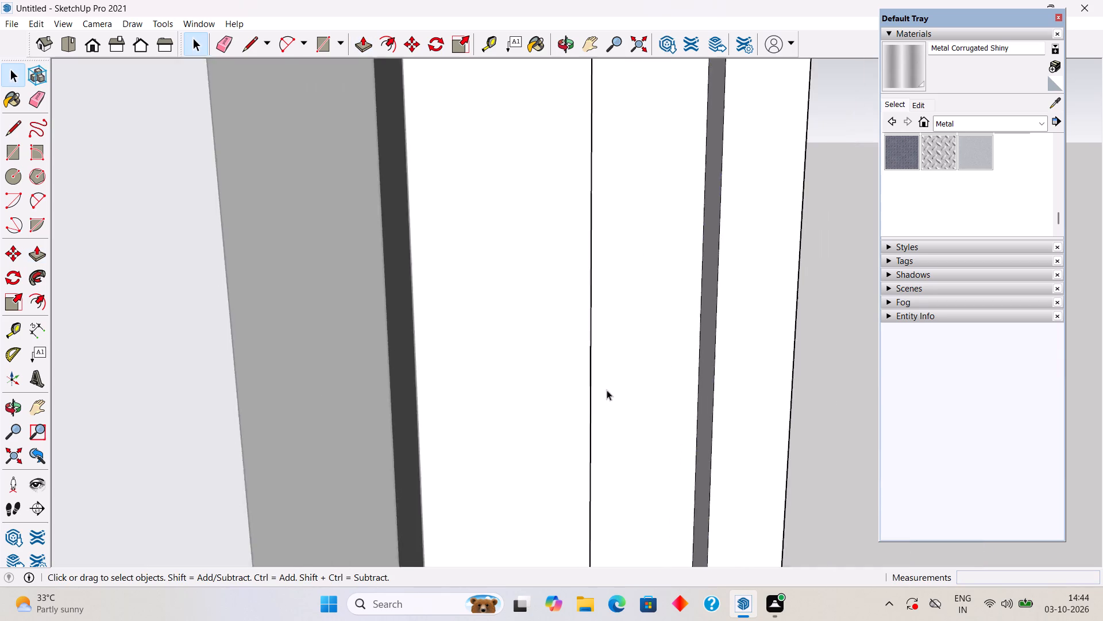
scroll(607, 390, down, 20)
scroll(607, 390, down, 3)
scroll(614, 358, up, 19)
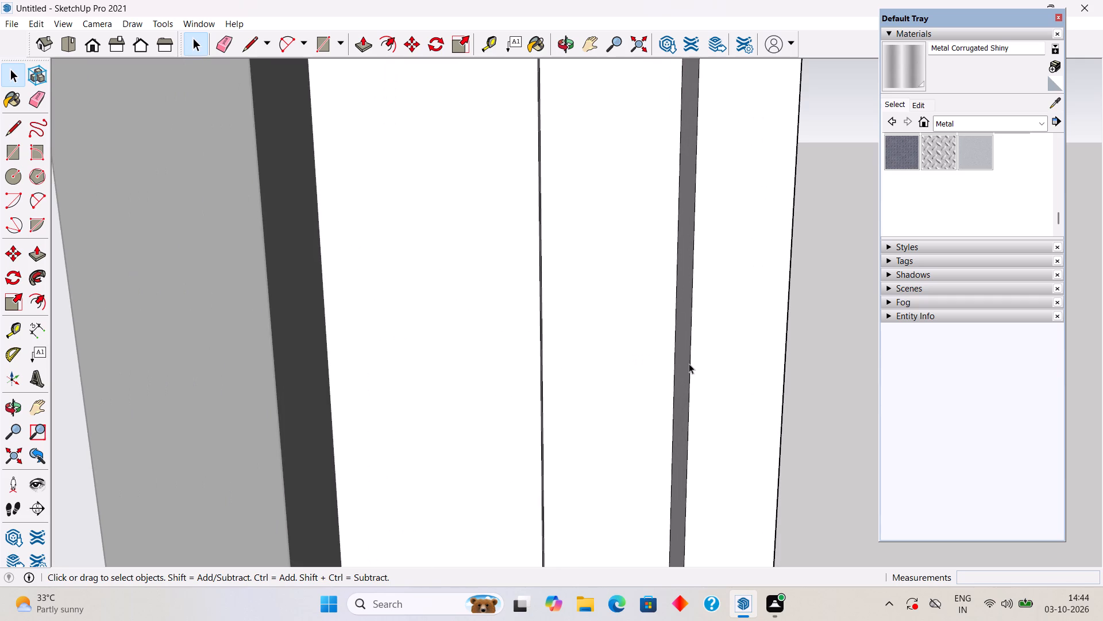
click(685, 368)
key(p)
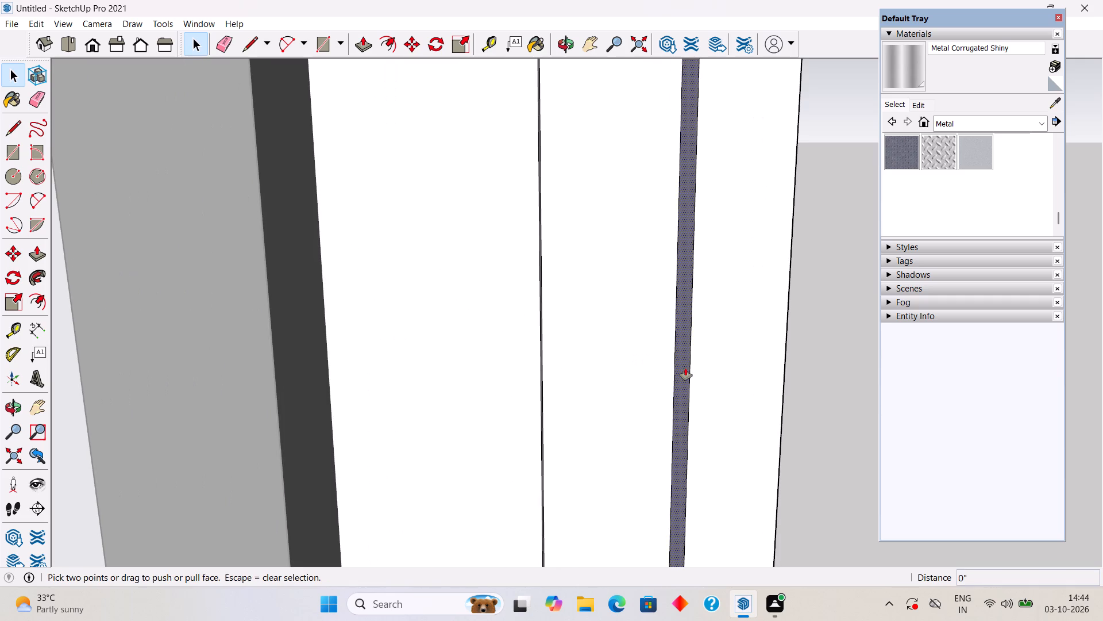
click(685, 368)
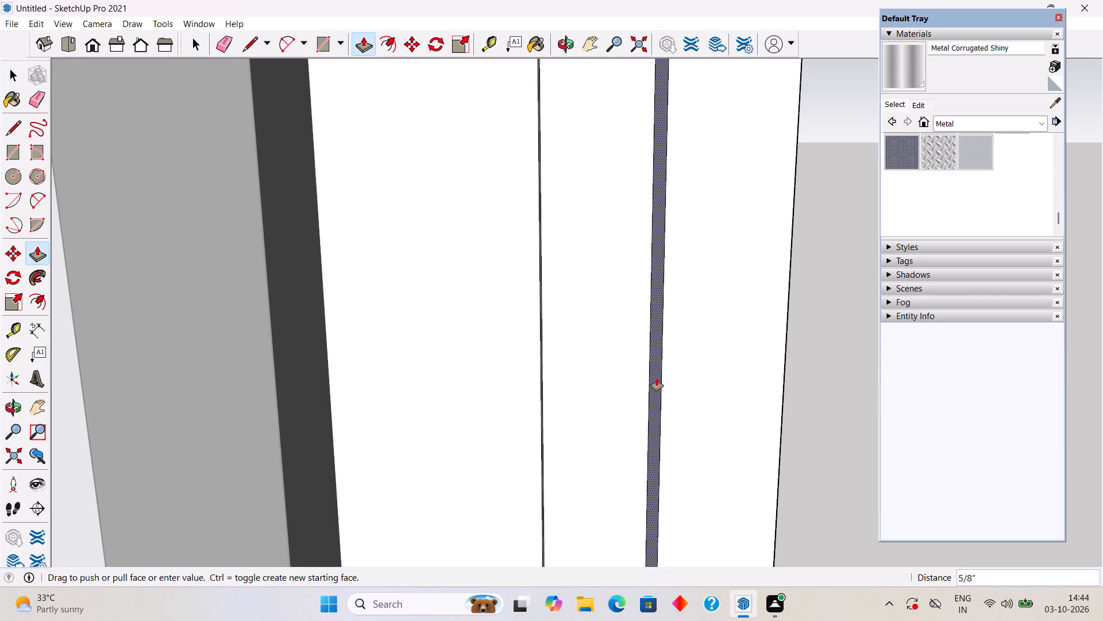
text(1")
key(Return)
key(space)
Close the surround group and examine the grooved tall window and the whole house from the front and above.
scroll(646, 375, down, 20)
scroll(646, 375, down, 5)
middle_drag(594, 396, 485, 412)
scroll(492, 410, down, 7)
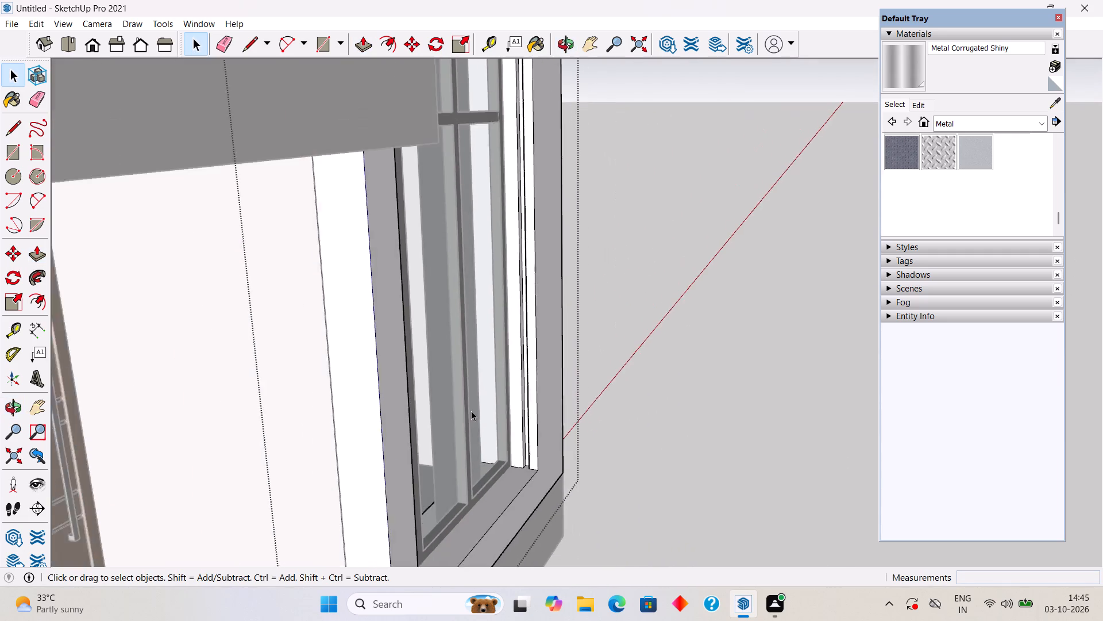
scroll(471, 411, down, 7)
click(554, 361)
scroll(404, 405, up, 1)
middle_drag(367, 405, 242, 444)
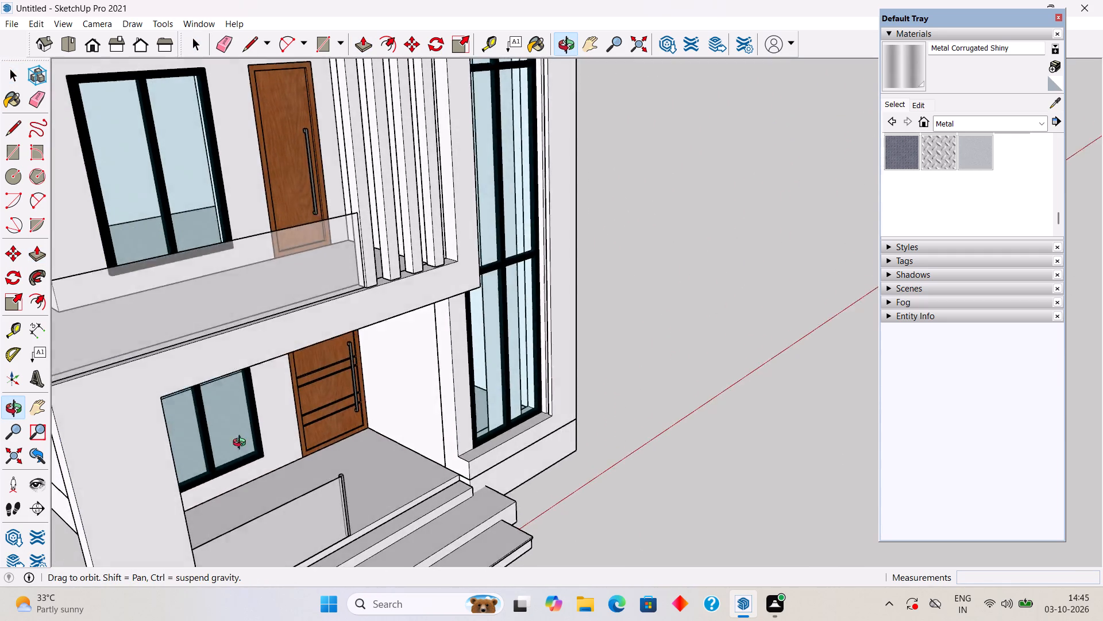
middle_drag(242, 444, 246, 480)
scroll(246, 480, down, 2)
scroll(491, 333, down, 8)
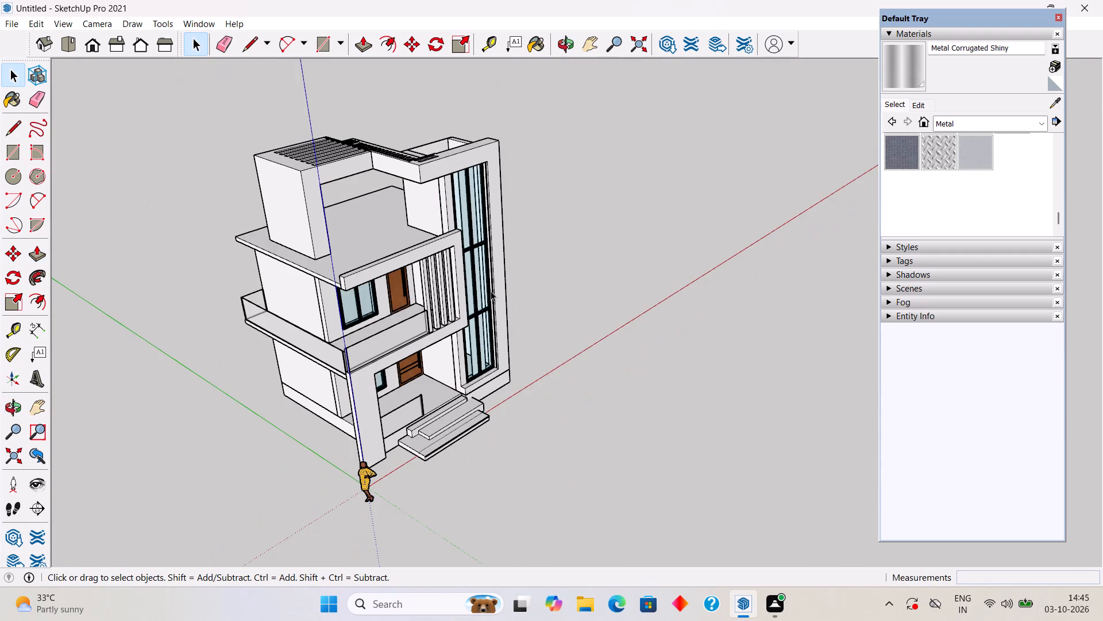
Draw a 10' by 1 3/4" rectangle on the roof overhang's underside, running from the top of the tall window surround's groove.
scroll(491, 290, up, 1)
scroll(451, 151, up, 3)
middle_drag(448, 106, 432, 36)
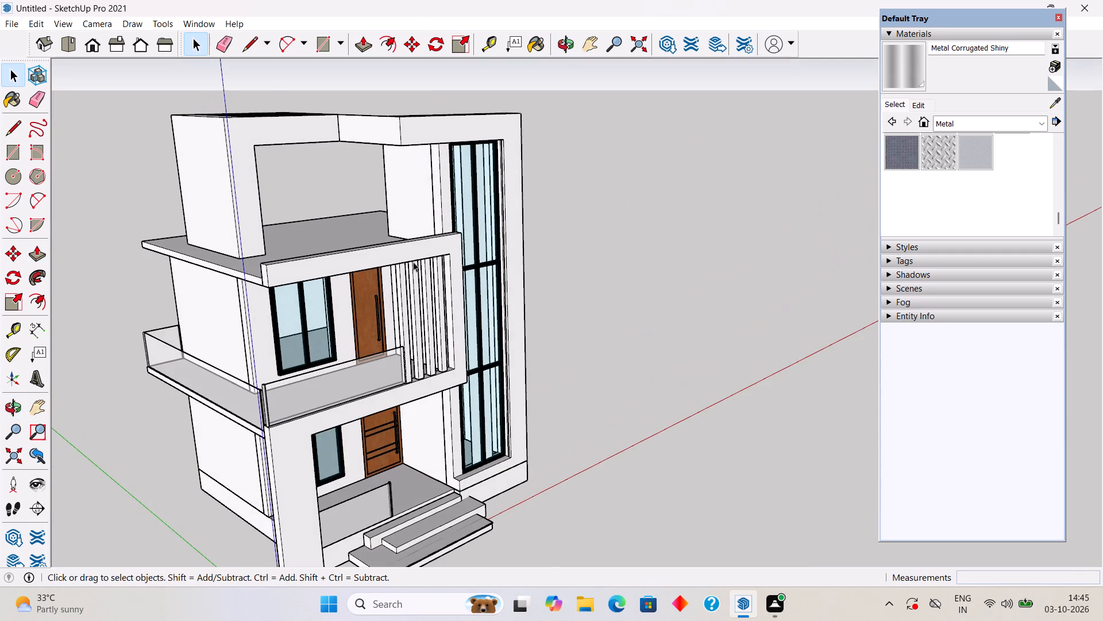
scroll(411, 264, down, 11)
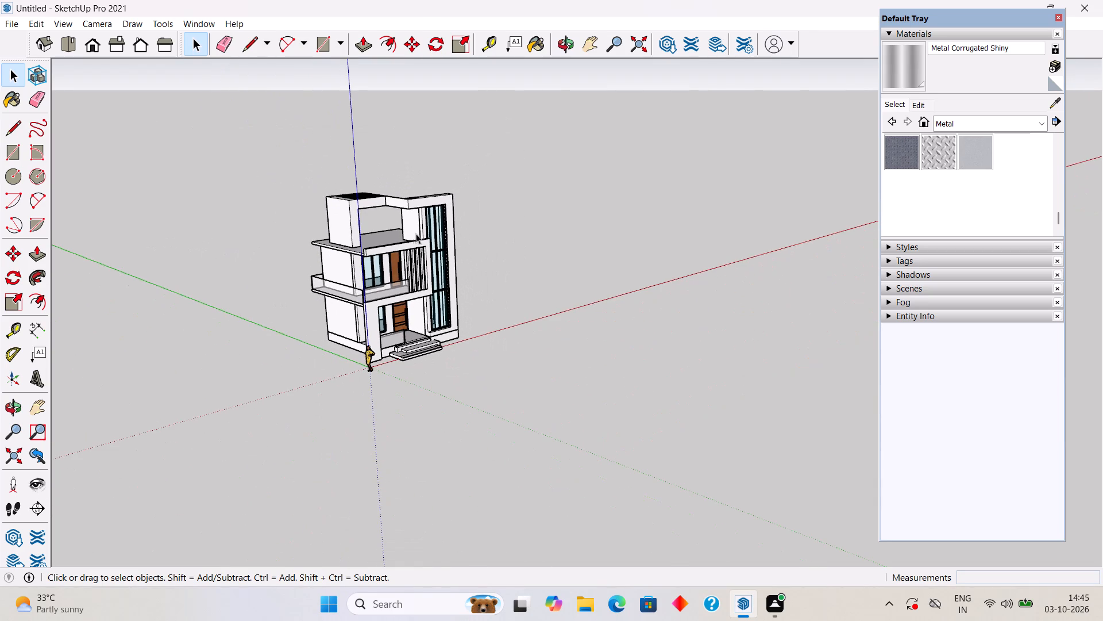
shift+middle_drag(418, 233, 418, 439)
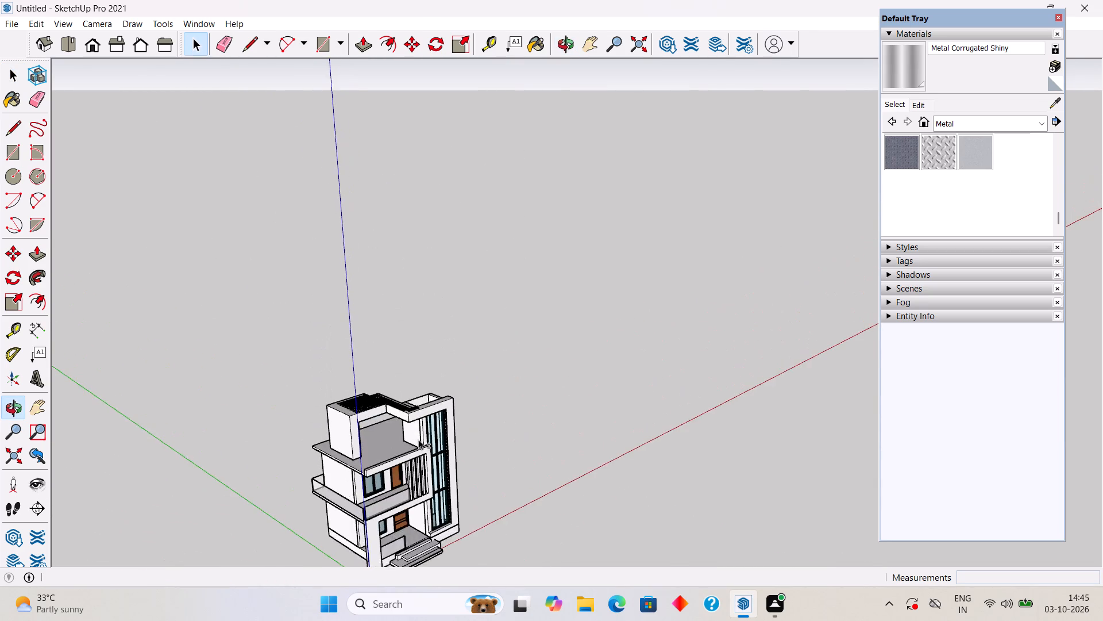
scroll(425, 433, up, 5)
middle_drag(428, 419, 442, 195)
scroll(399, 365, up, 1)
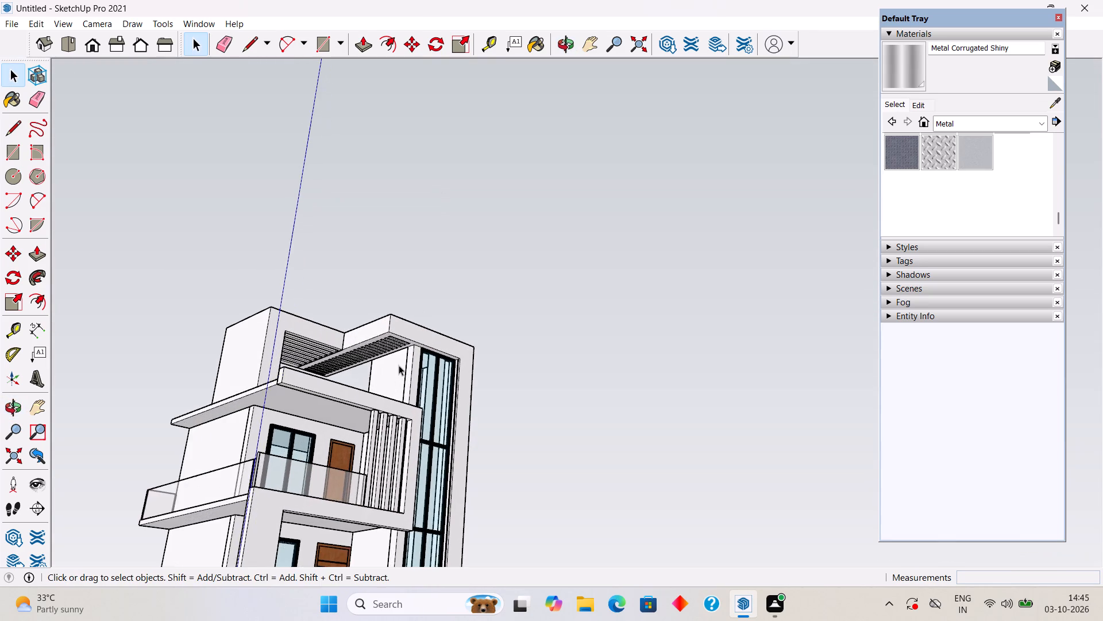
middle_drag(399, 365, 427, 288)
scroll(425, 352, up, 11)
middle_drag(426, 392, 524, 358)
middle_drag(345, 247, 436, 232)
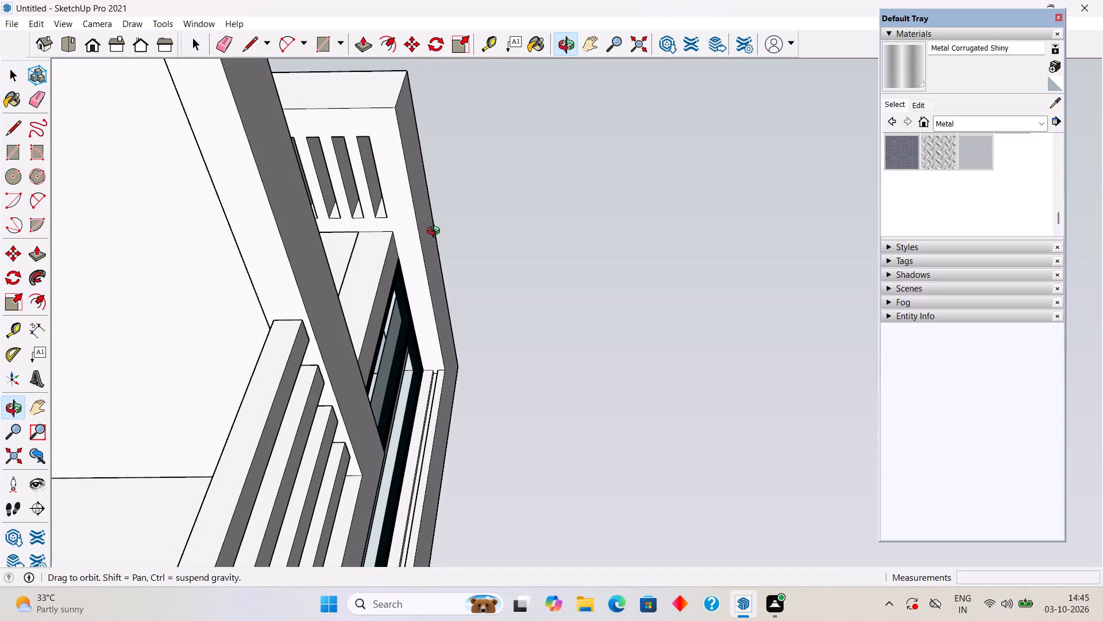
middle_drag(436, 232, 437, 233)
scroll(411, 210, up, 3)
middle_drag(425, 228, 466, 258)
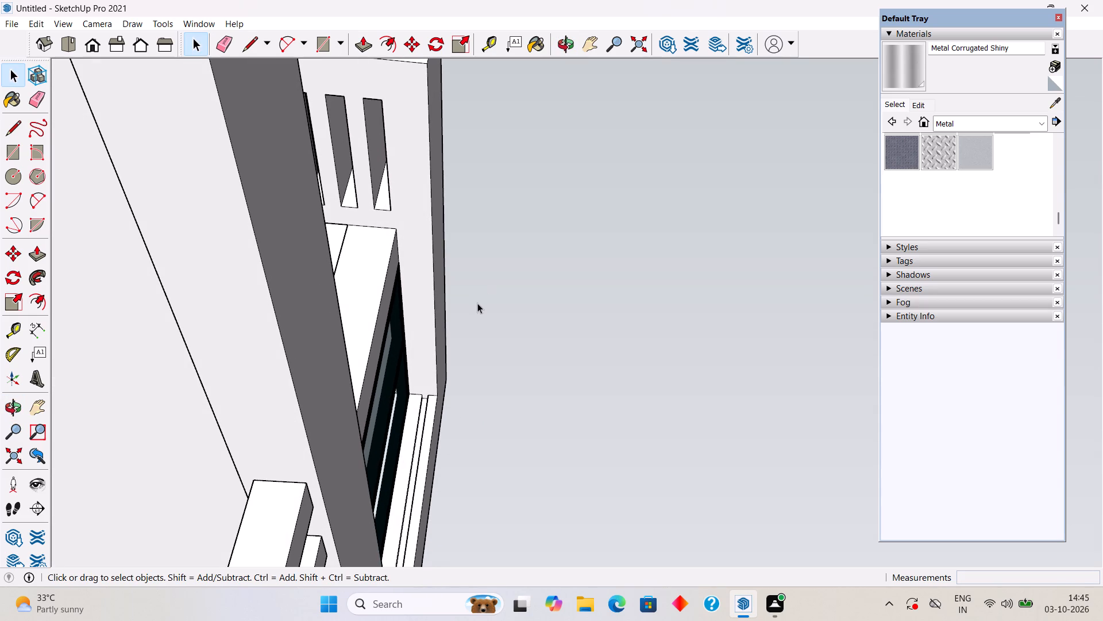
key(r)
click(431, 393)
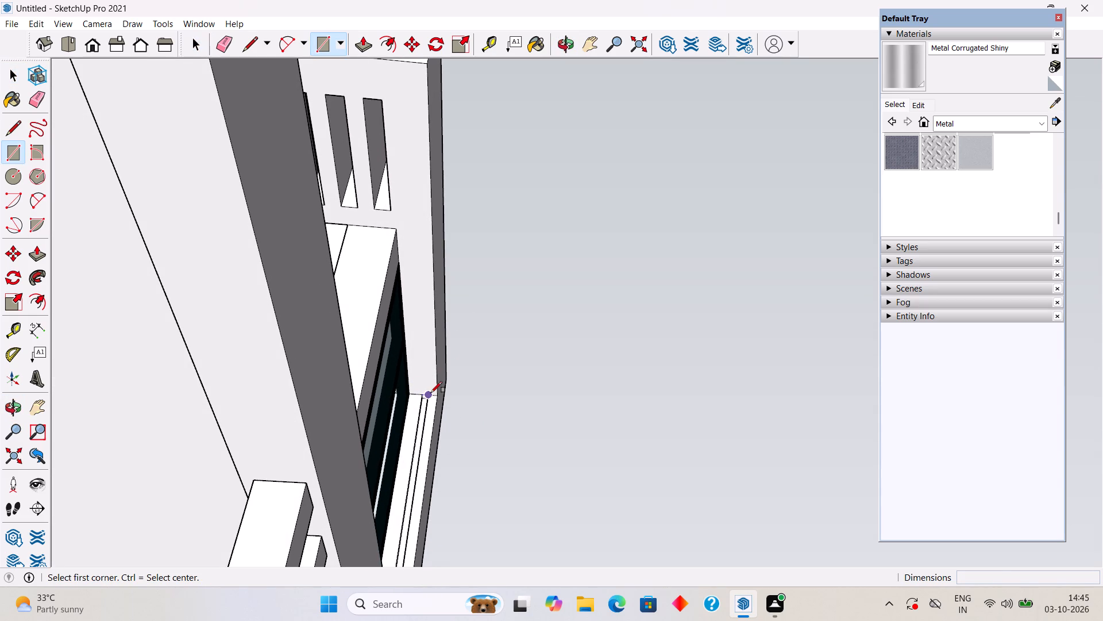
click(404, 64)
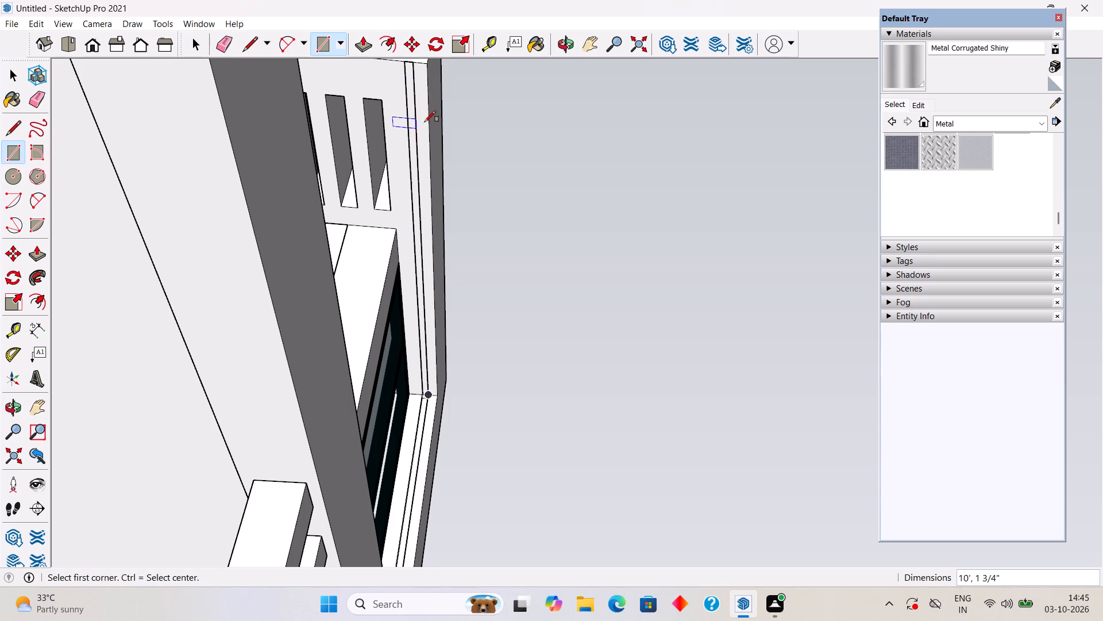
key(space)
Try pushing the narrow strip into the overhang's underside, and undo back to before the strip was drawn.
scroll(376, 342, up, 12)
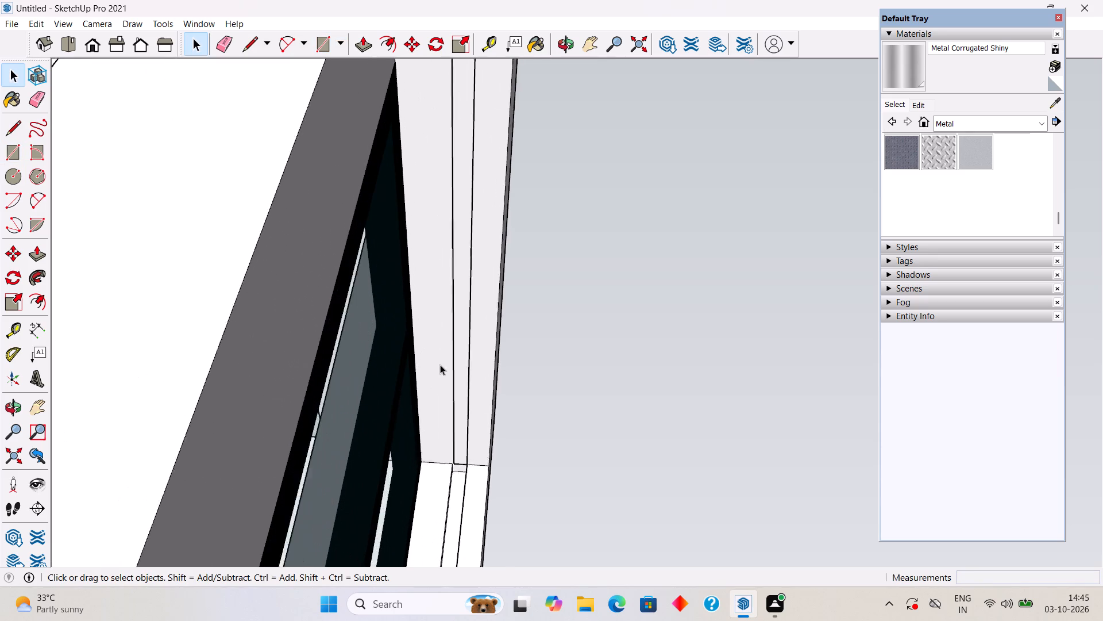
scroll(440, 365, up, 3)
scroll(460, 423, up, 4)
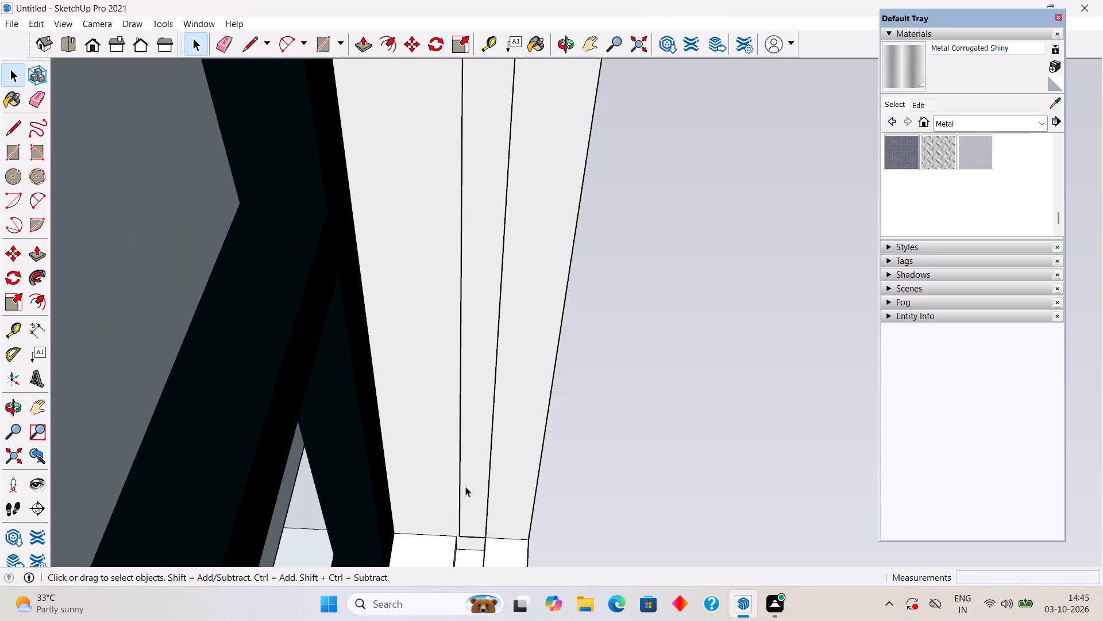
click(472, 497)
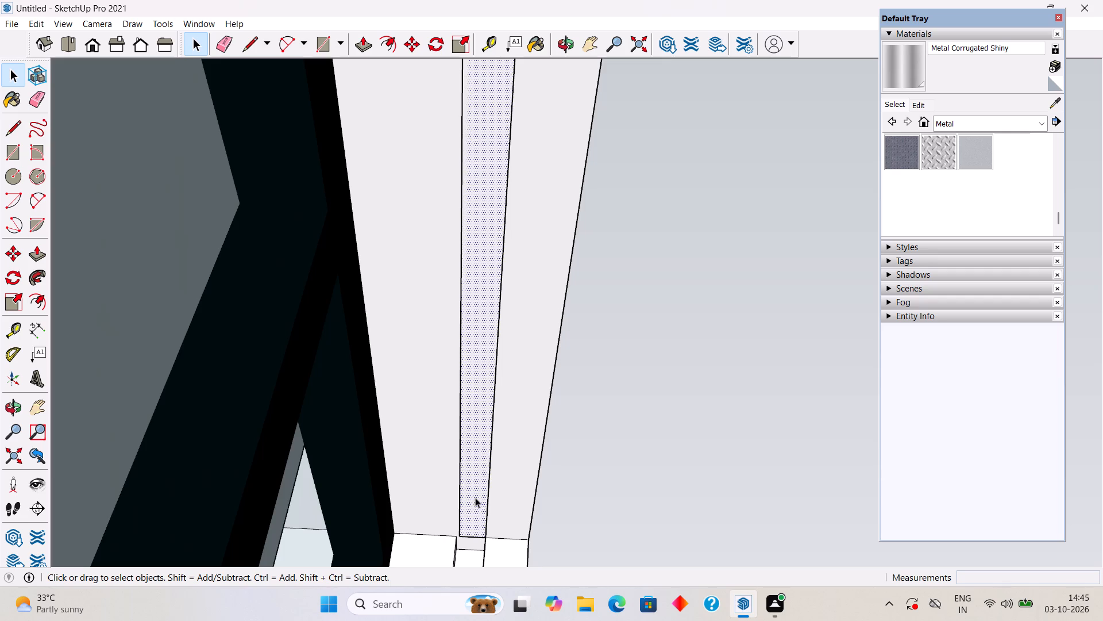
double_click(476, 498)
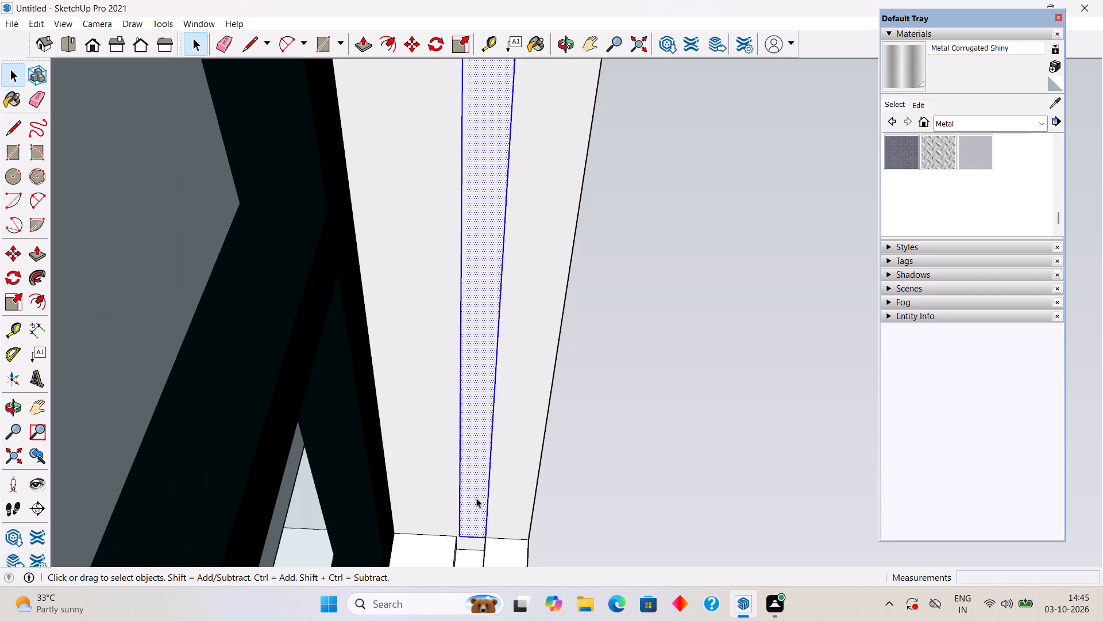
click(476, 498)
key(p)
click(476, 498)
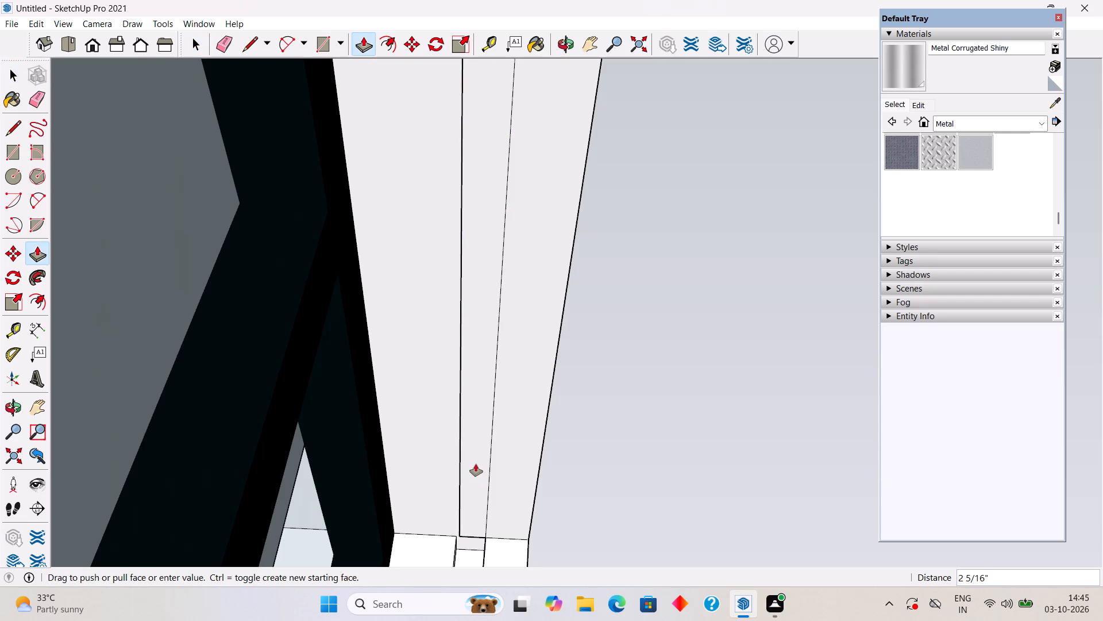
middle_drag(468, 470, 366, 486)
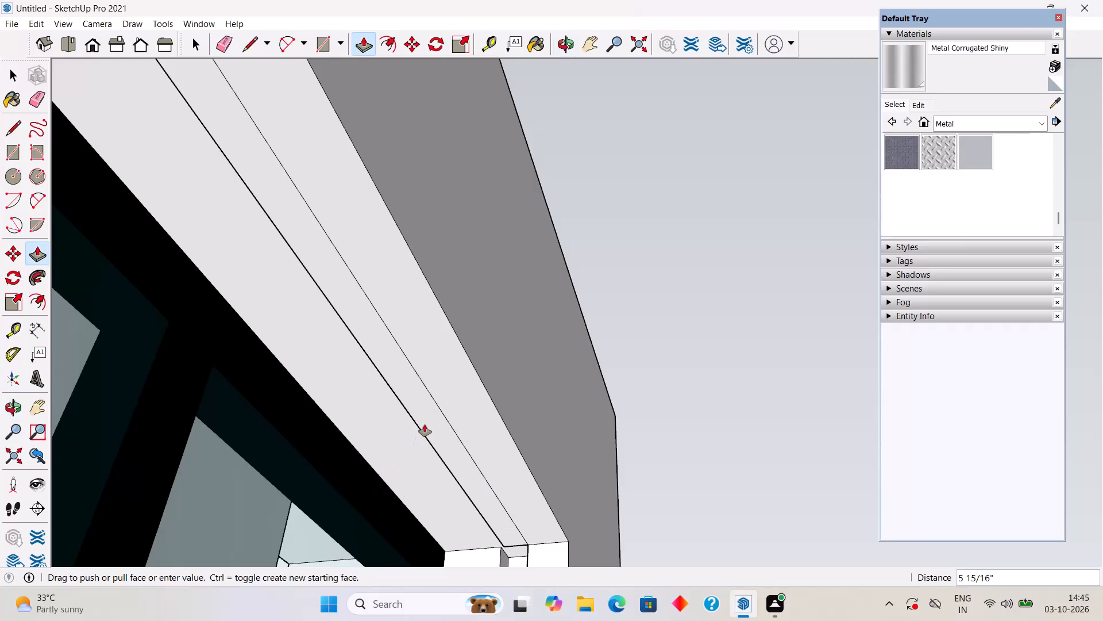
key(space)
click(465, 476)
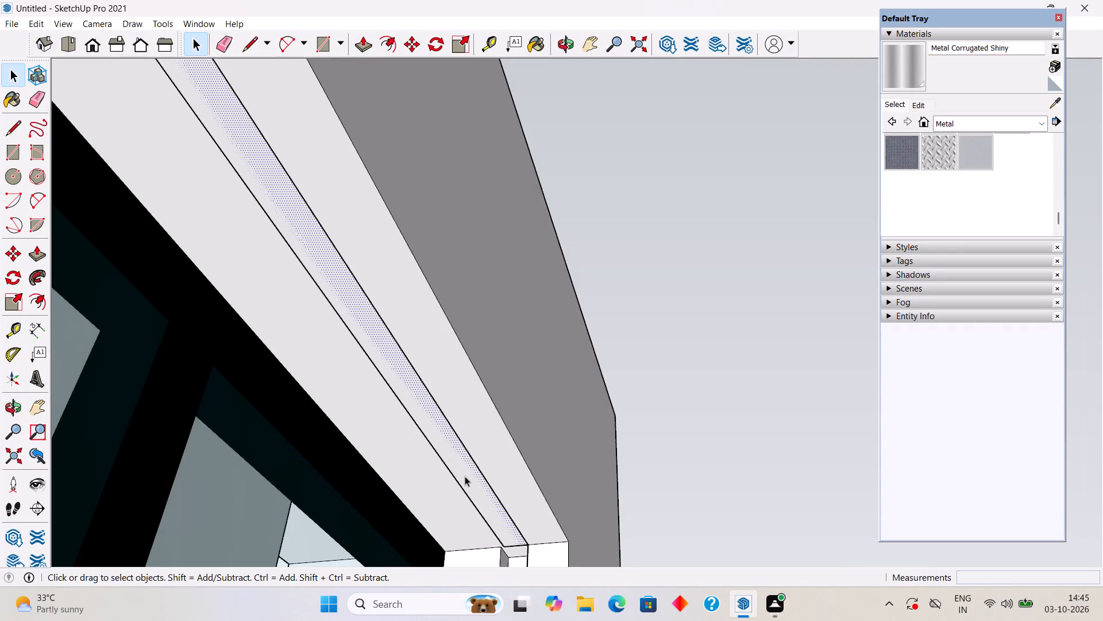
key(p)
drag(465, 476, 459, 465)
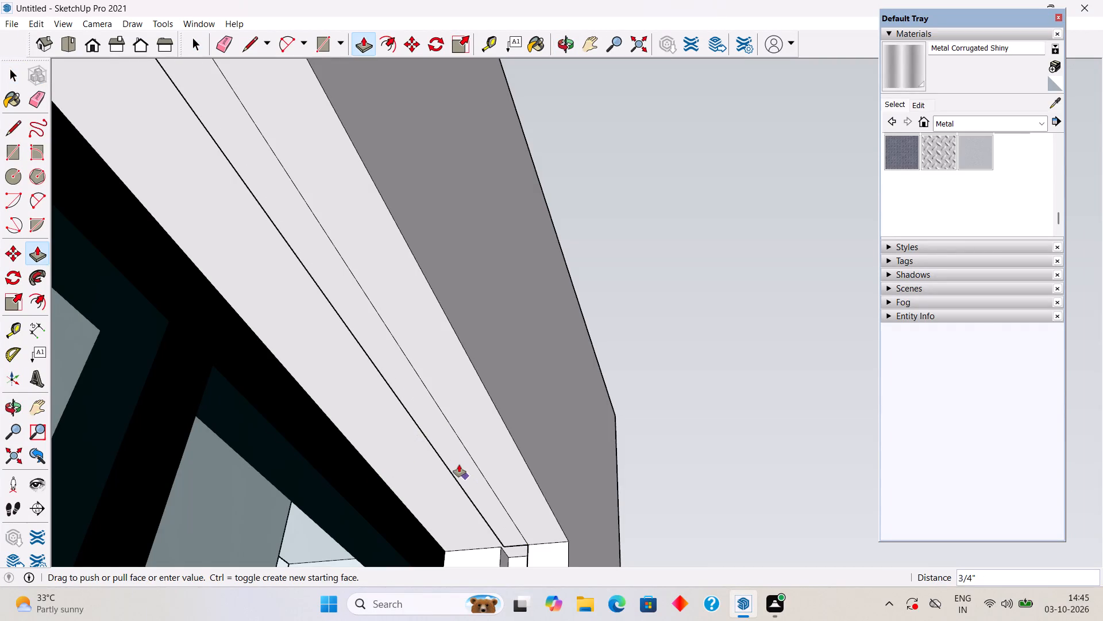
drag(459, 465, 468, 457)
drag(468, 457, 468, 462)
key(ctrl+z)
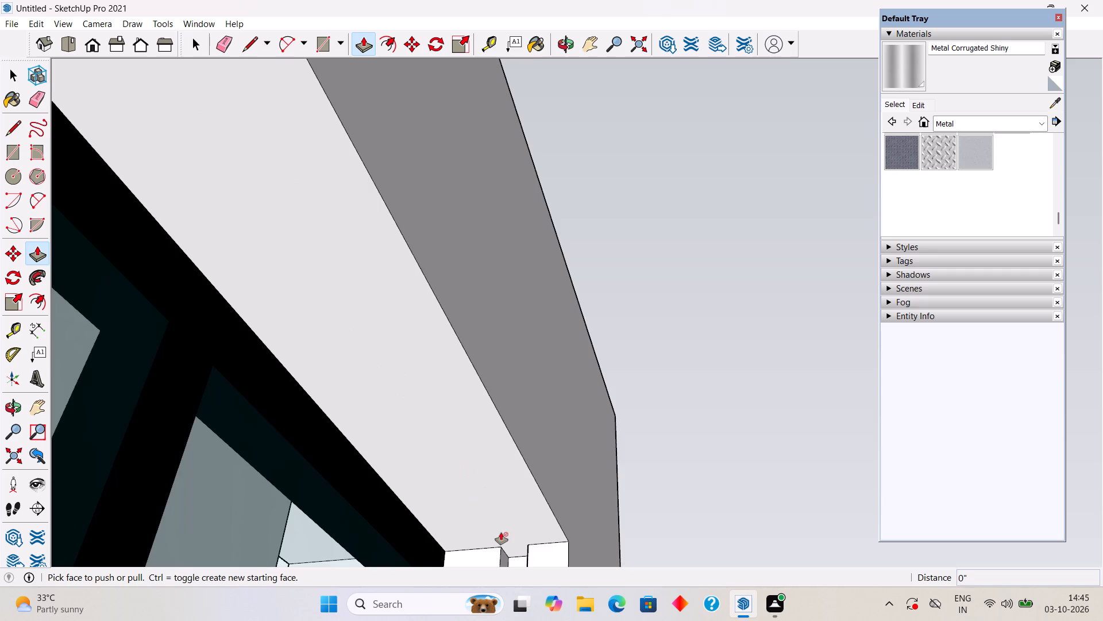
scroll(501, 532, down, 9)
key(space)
Place two guides on the overhang's underside, parallel to its outer edge and aligned with the groove's two sides, the first about 2 7/8" in.
scroll(552, 502, down, 6)
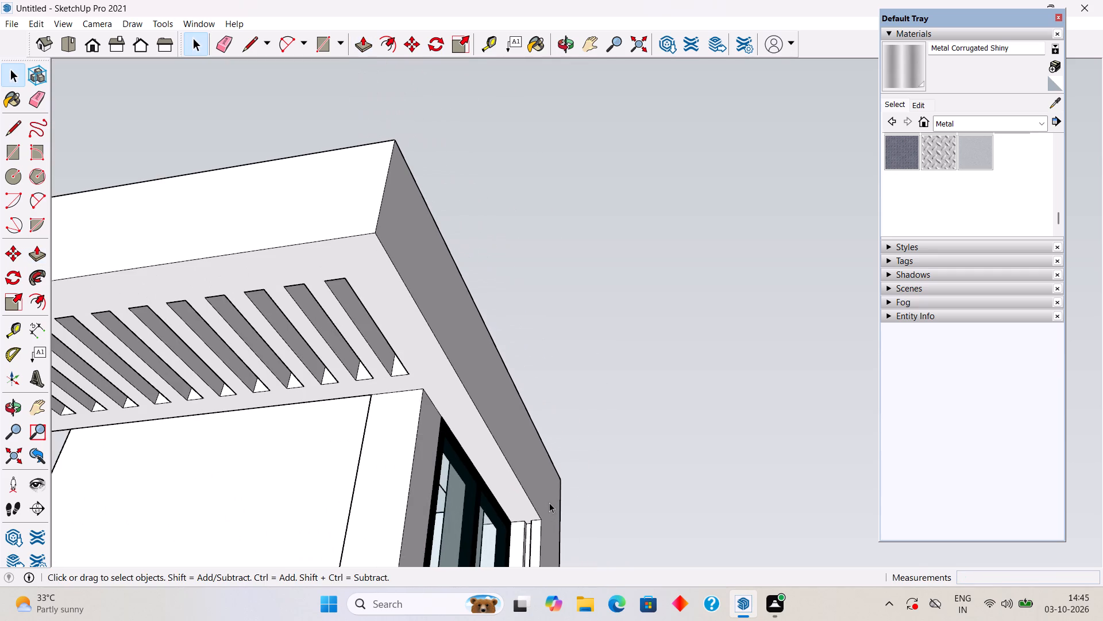
middle_drag(423, 348, 461, 298)
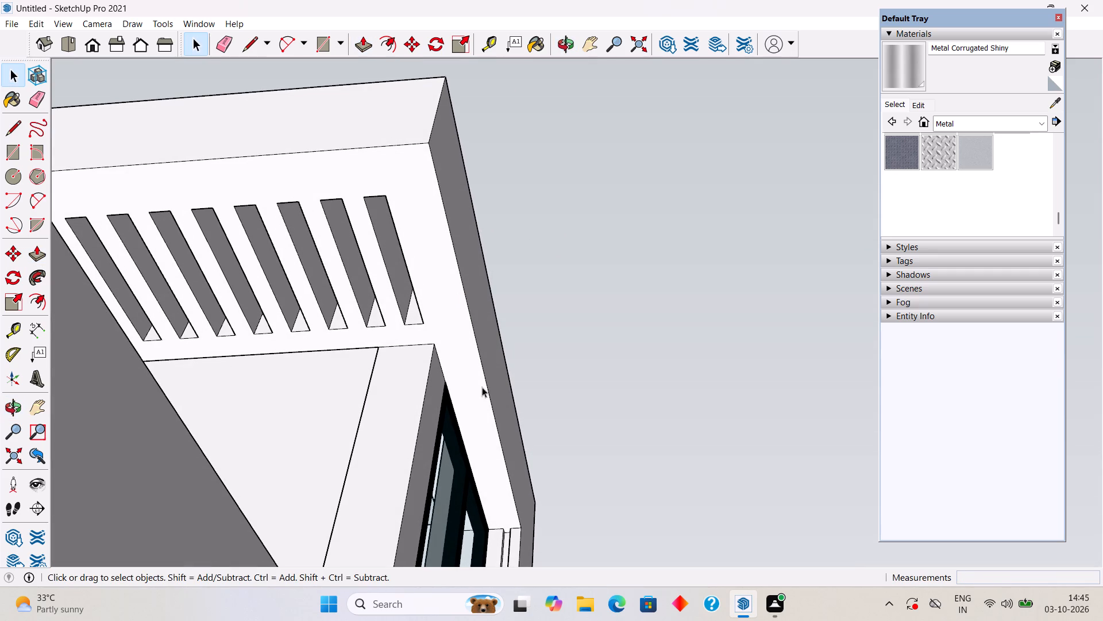
middle_drag(478, 407, 503, 388)
scroll(489, 463, up, 2)
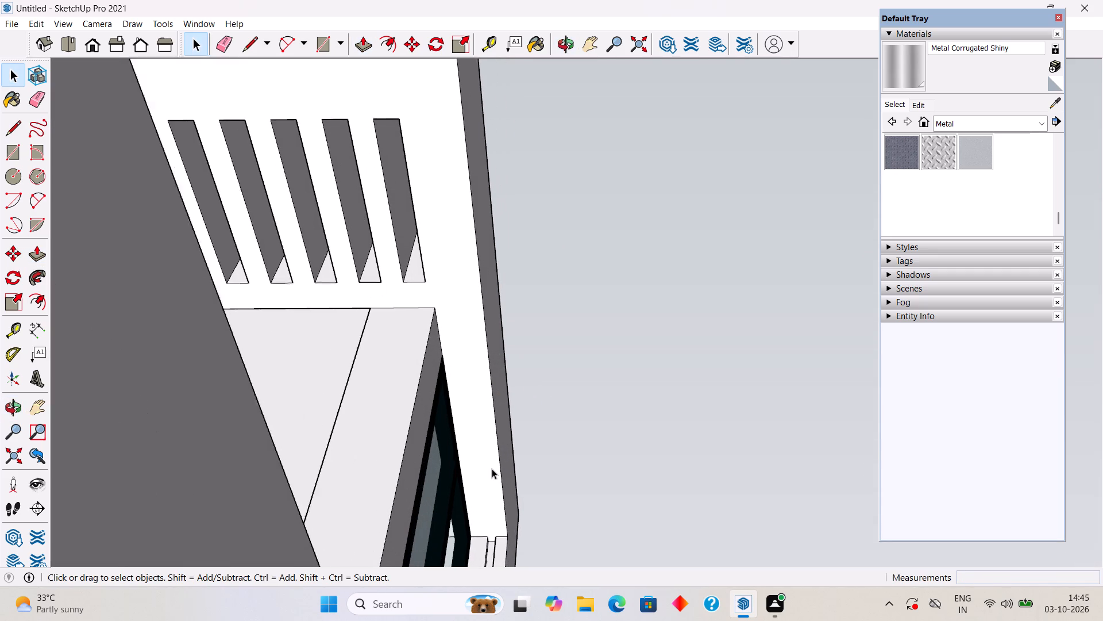
scroll(492, 469, up, 1)
key(t)
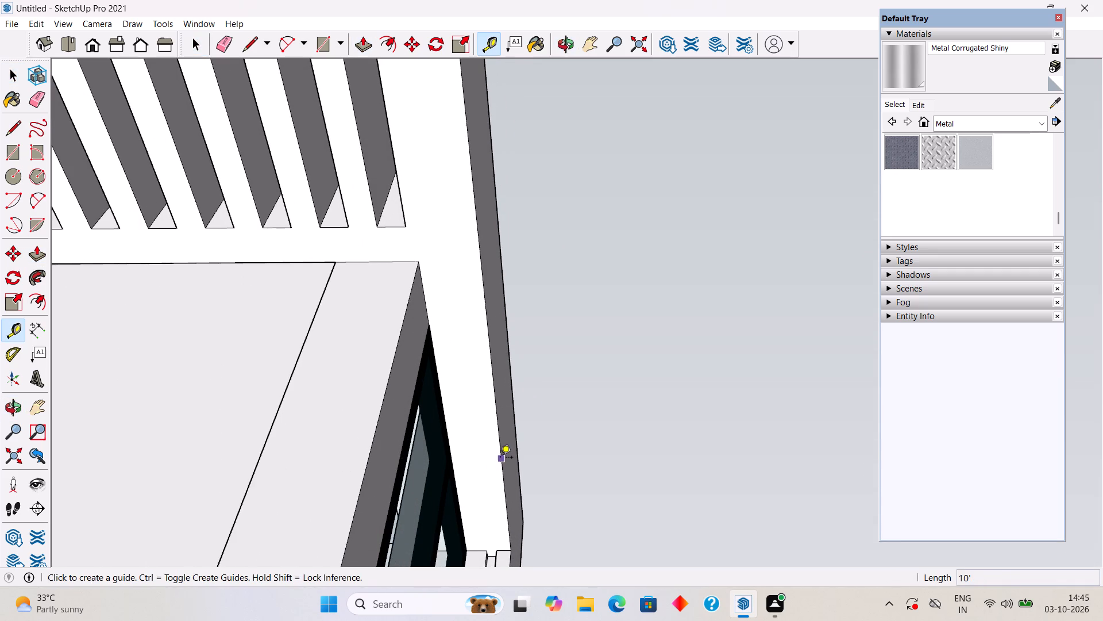
click(500, 458)
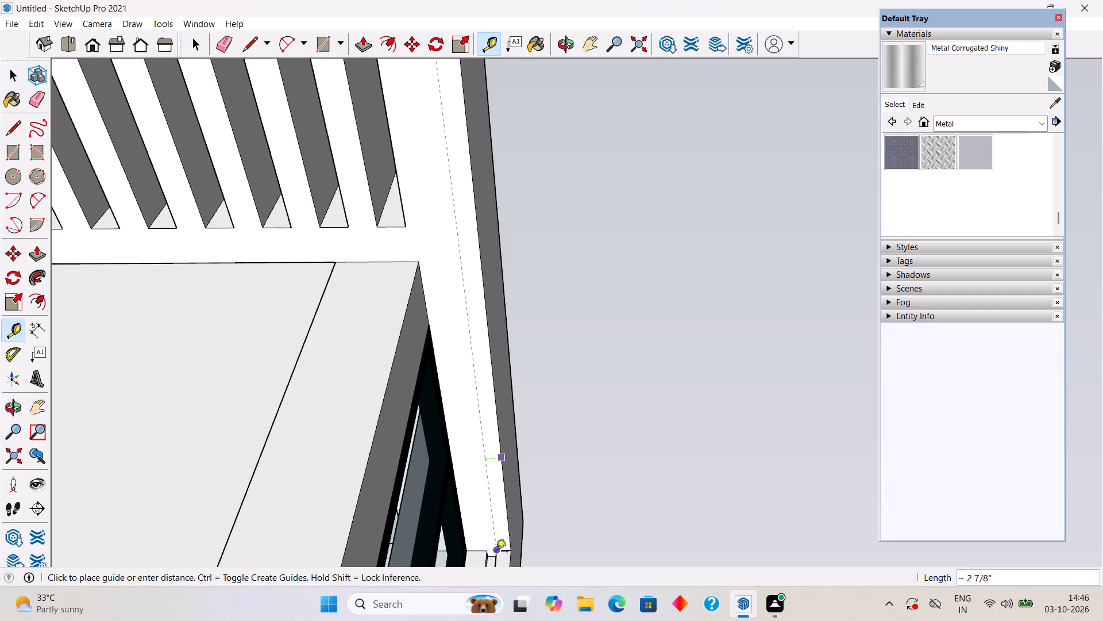
scroll(492, 540, up, 2)
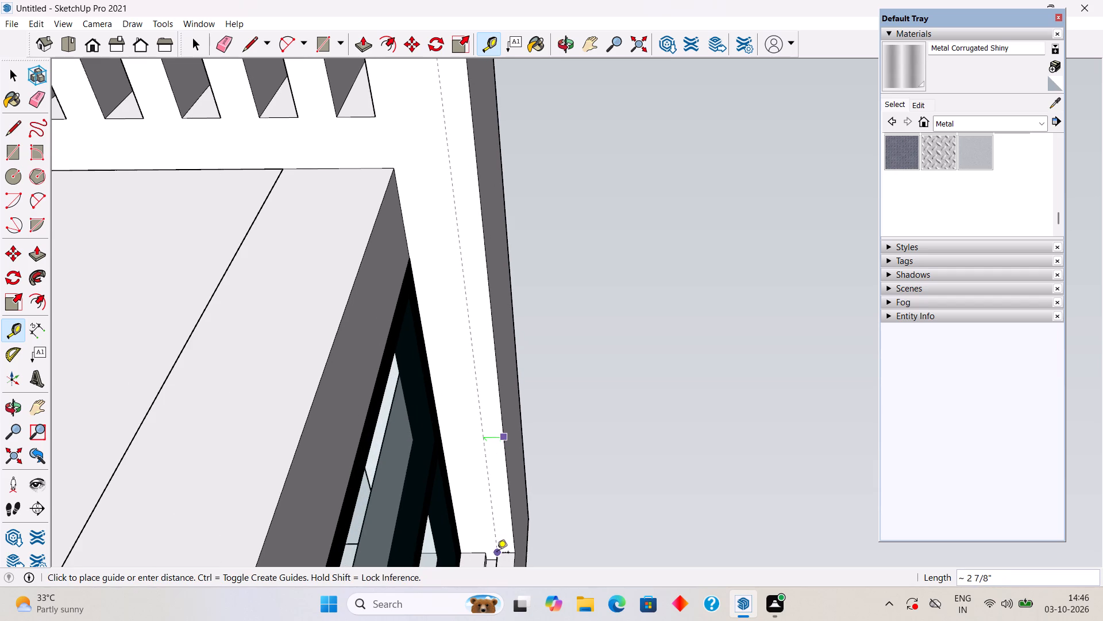
click(497, 553)
click(494, 508)
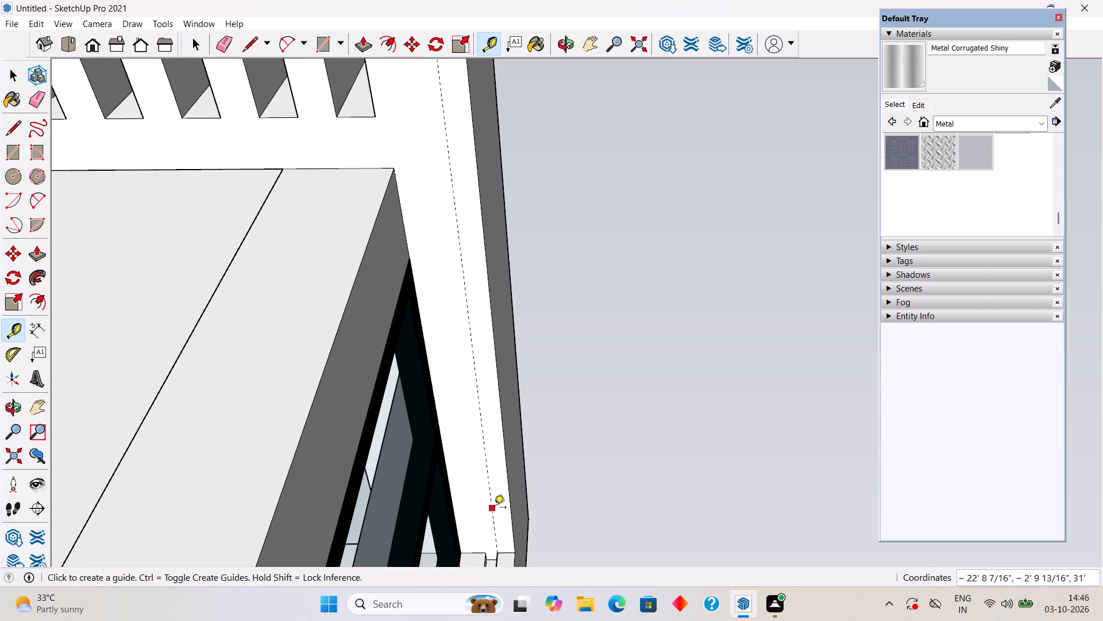
click(483, 551)
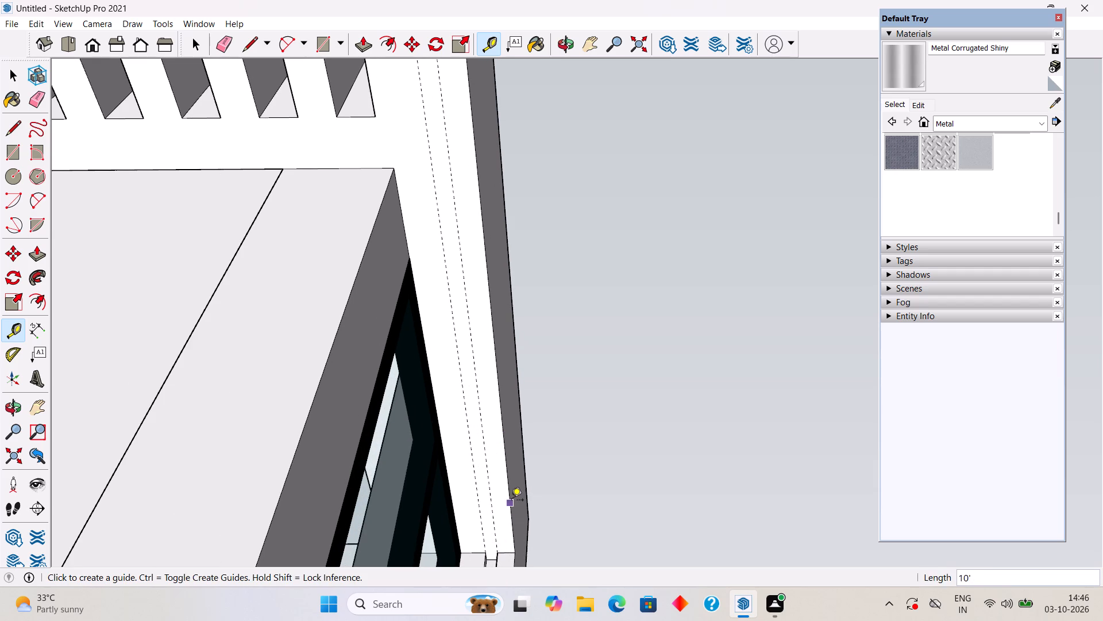
key(space)
Draw a rectangle of 10' by about 1 15/16" between the two guides on the overhang's underside, ending at the groove.
scroll(522, 462, down, 4)
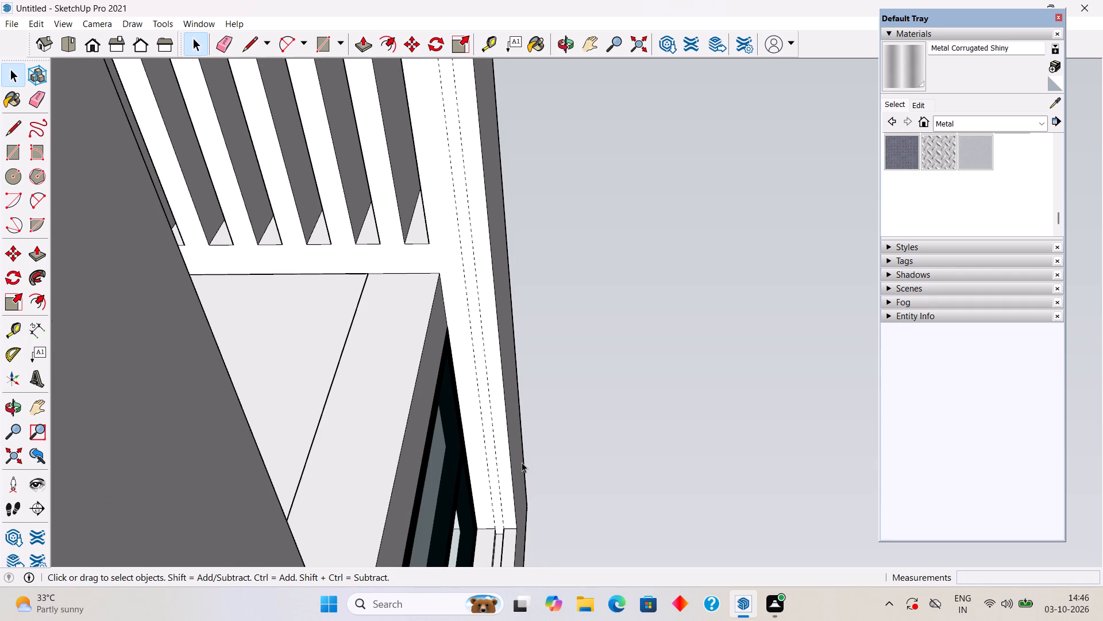
key(r)
scroll(510, 449, down, 3)
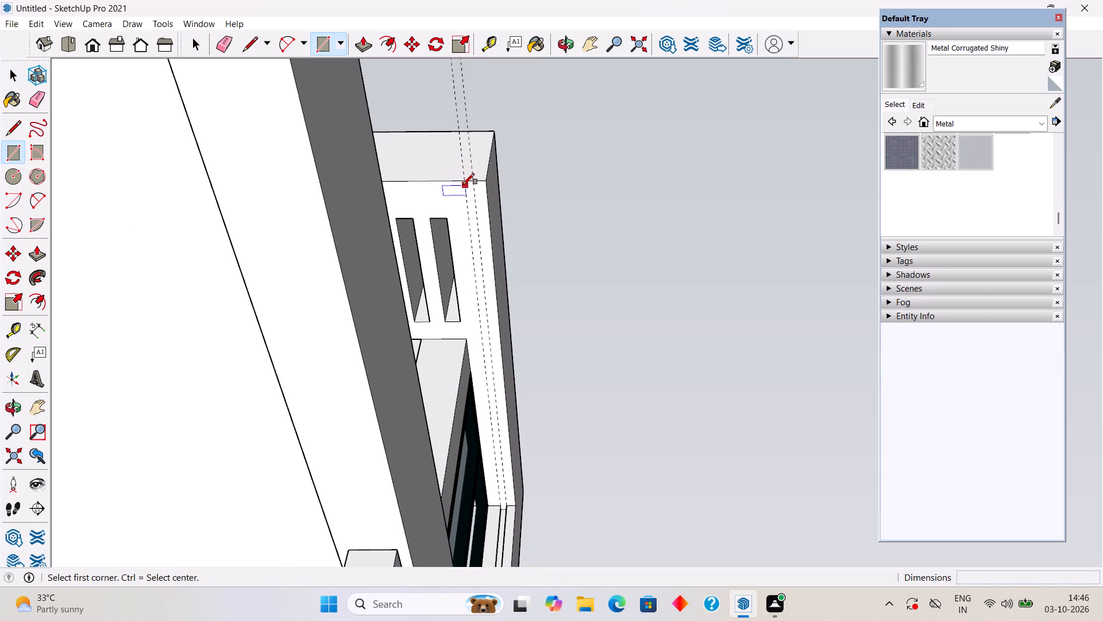
click(464, 182)
scroll(507, 501, up, 2)
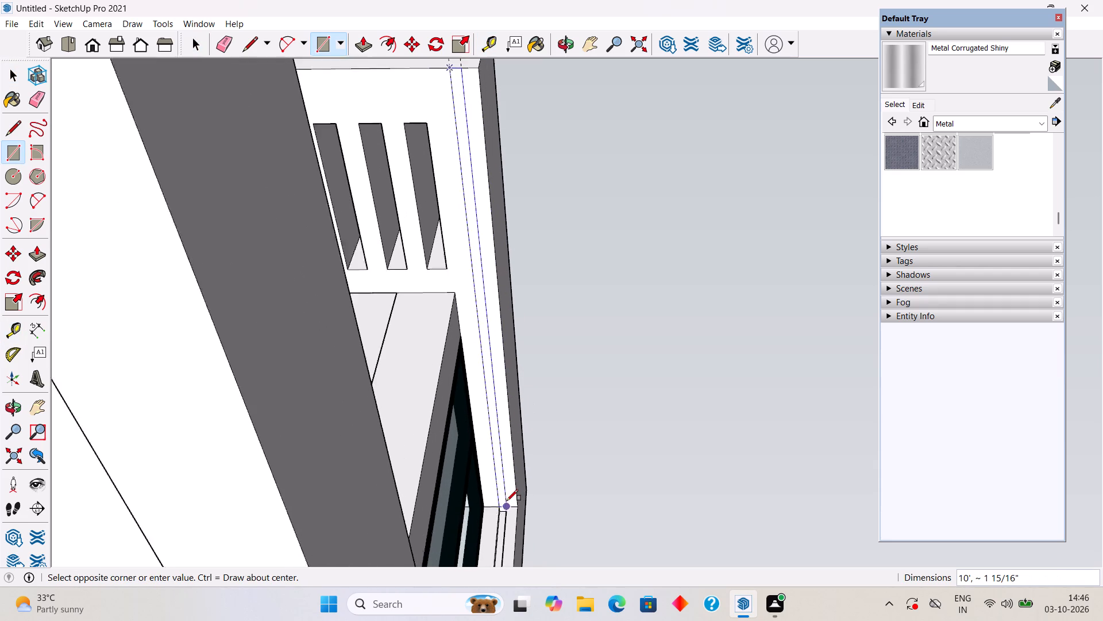
scroll(507, 501, up, 2)
click(510, 511)
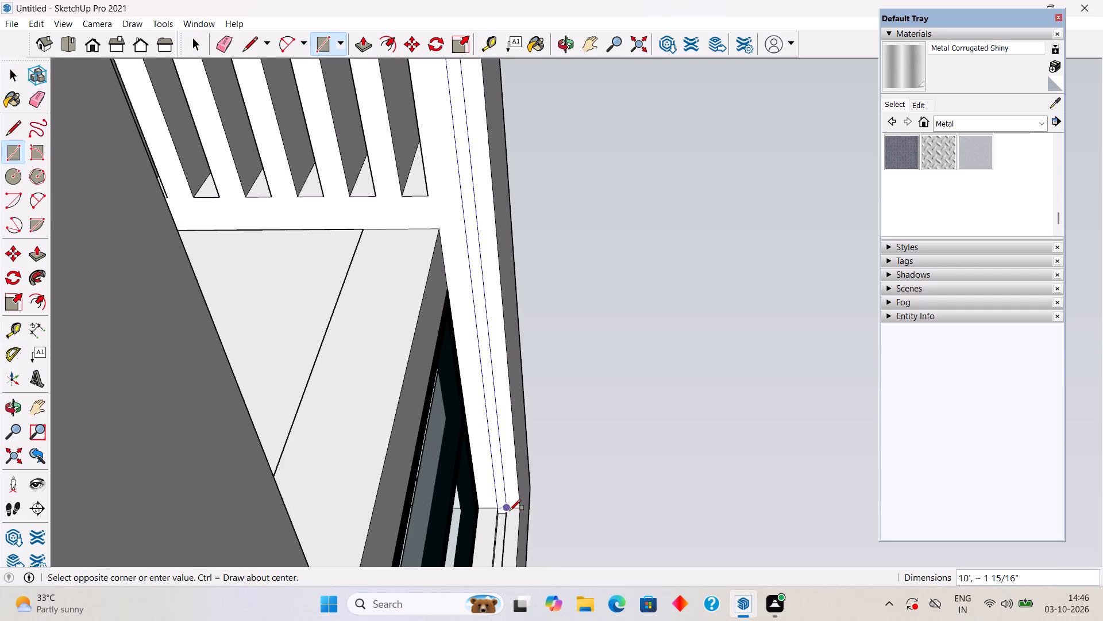
key(space)
scroll(512, 504, down, 5)
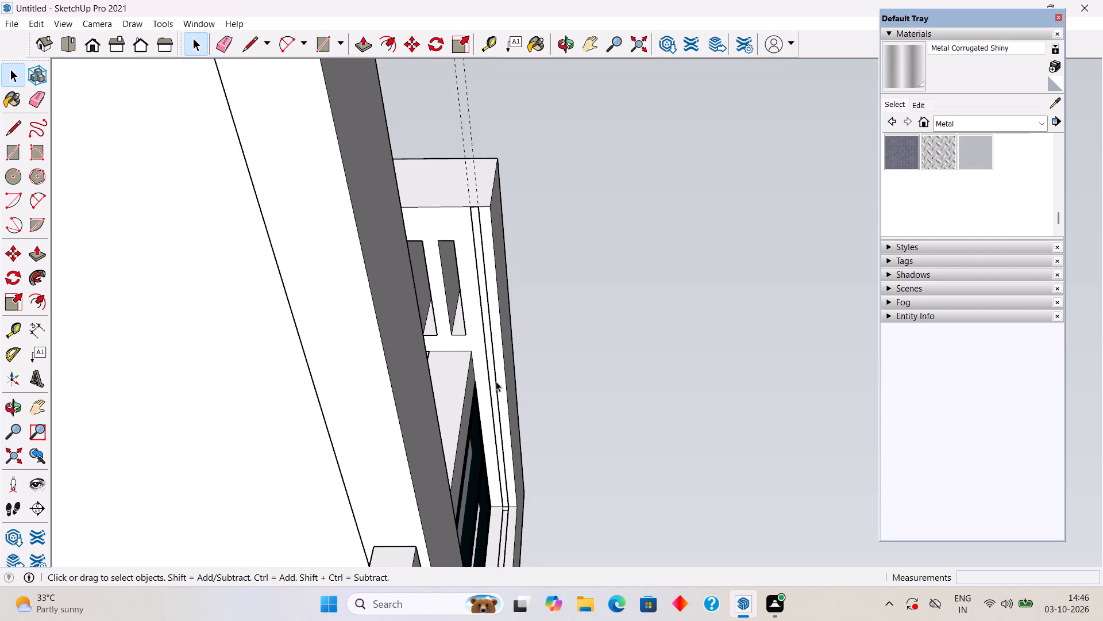
Delete the narrow strip drawn between the two guides on the roof overhang's underside.
click(492, 391)
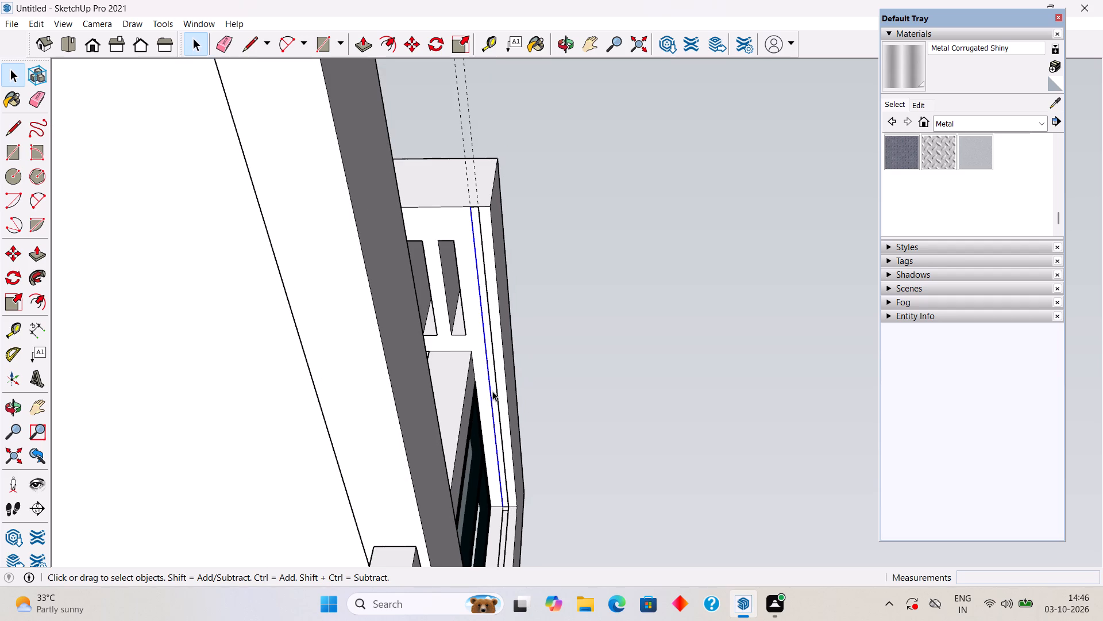
click(581, 271)
scroll(470, 317, up, 2)
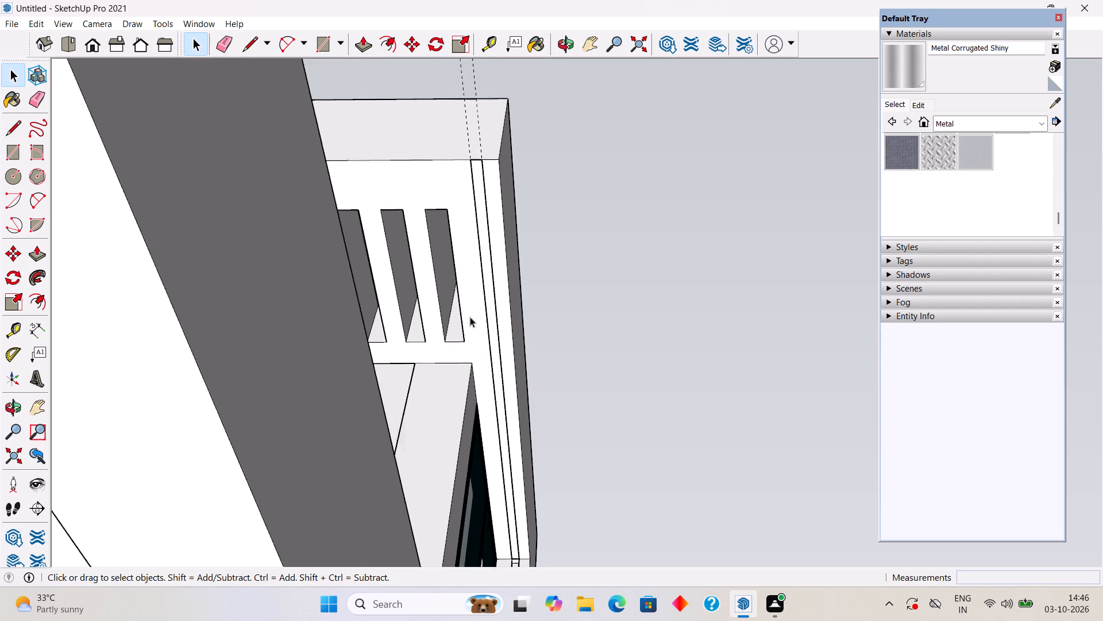
scroll(470, 317, up, 2)
click(493, 287)
triple_click(493, 287)
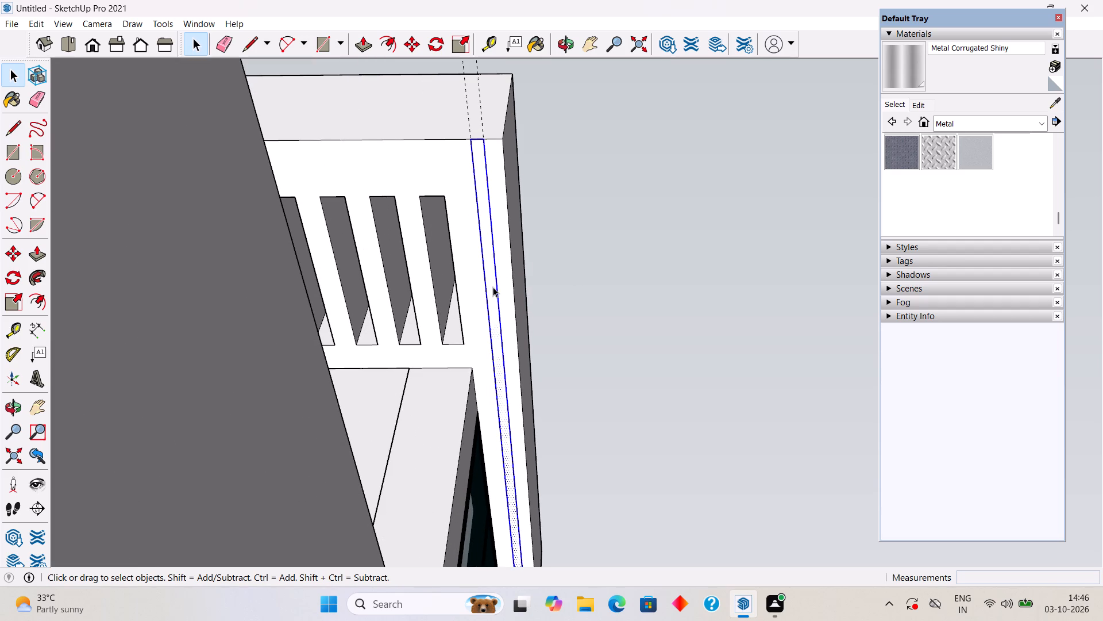
click(493, 287)
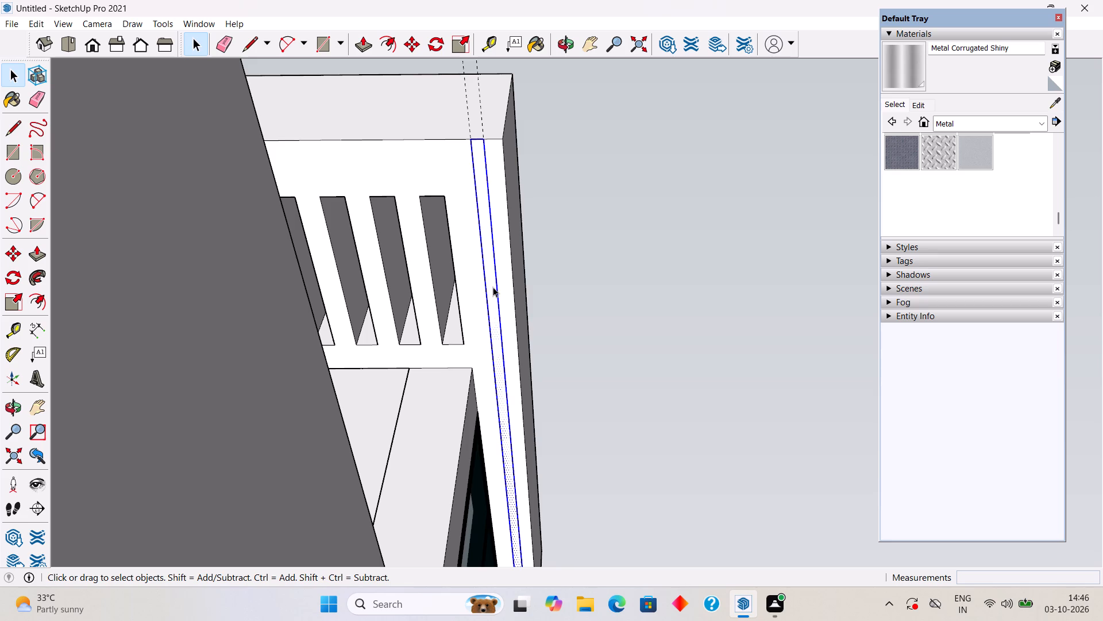
key(Delete)
Open the window surround's group and redraw the about 1 15/16" by 10' rectangle between the guides on the overhang's underside, ending at the groove.
triple_click(493, 287)
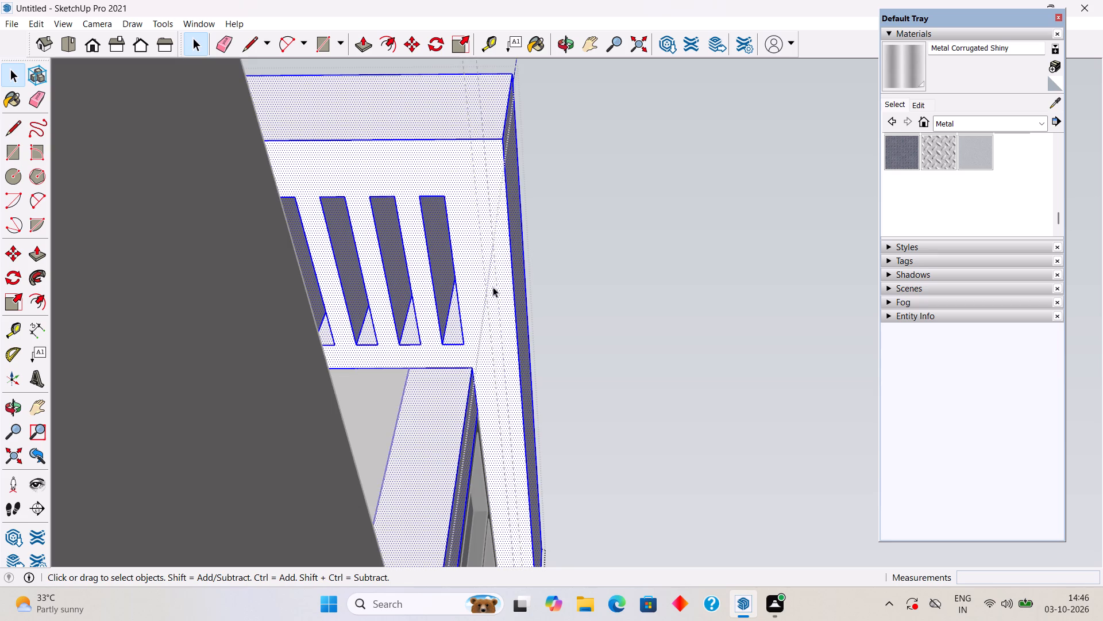
key(r)
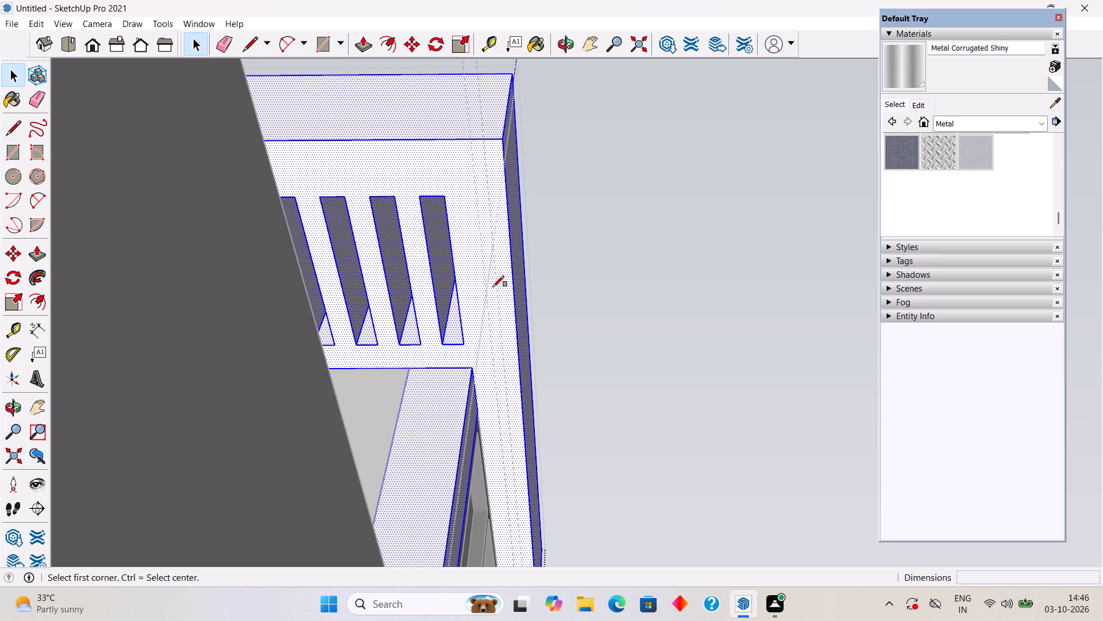
click(471, 139)
scroll(493, 156, down, 5)
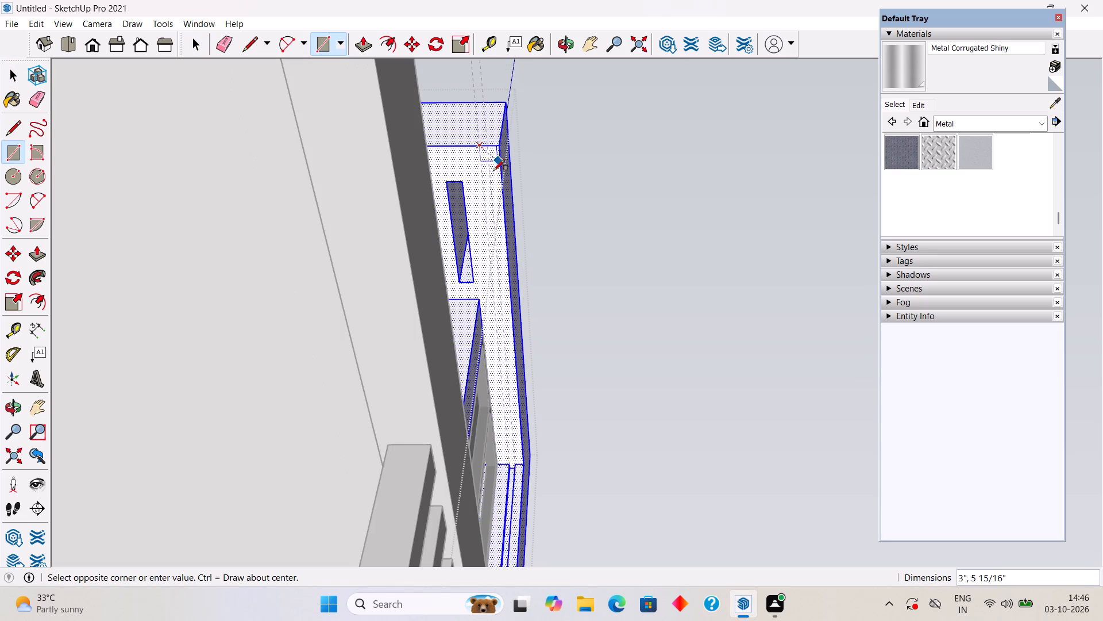
scroll(497, 465, up, 9)
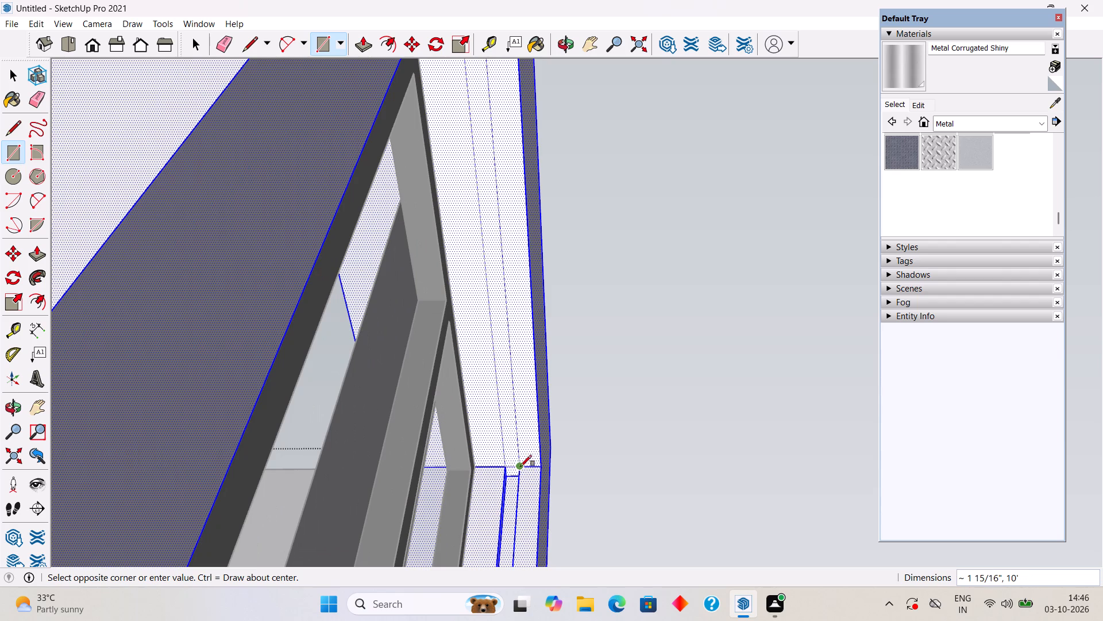
click(519, 464)
key(space)
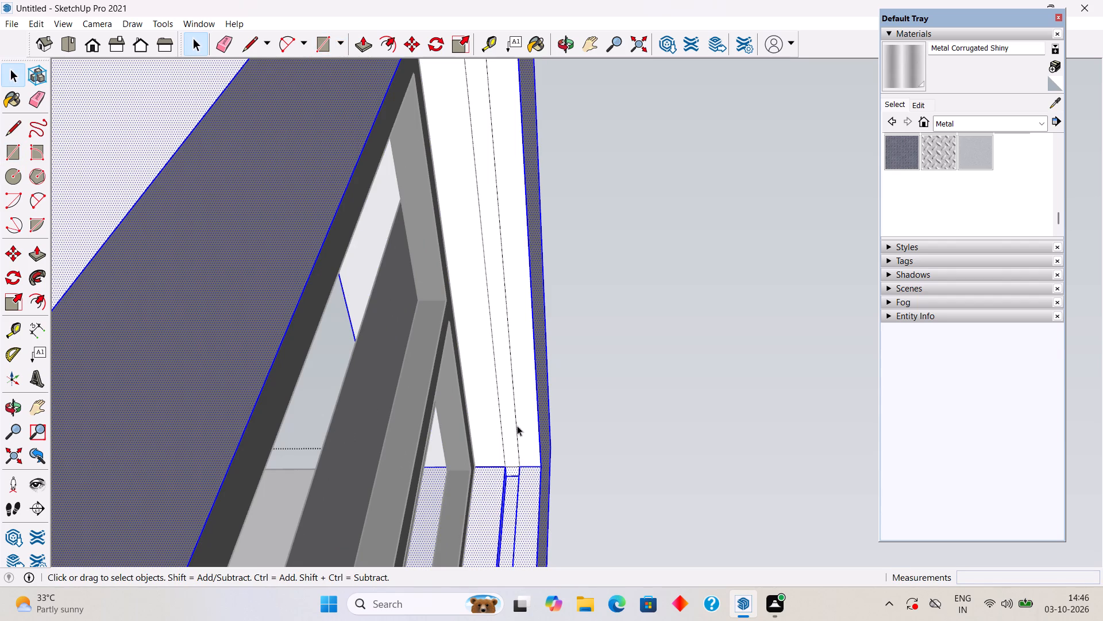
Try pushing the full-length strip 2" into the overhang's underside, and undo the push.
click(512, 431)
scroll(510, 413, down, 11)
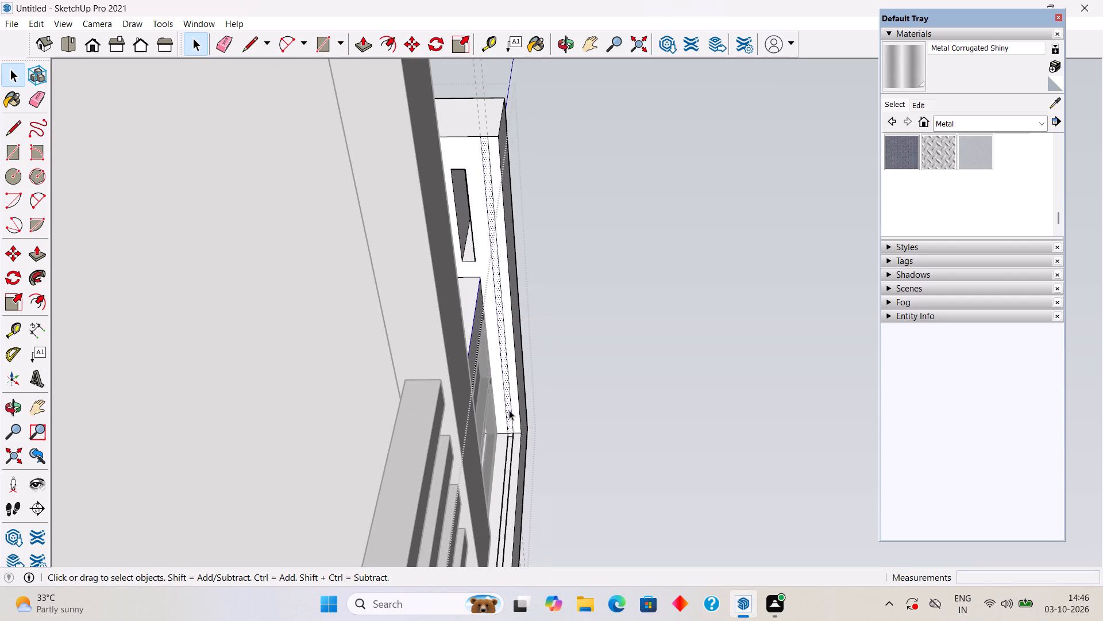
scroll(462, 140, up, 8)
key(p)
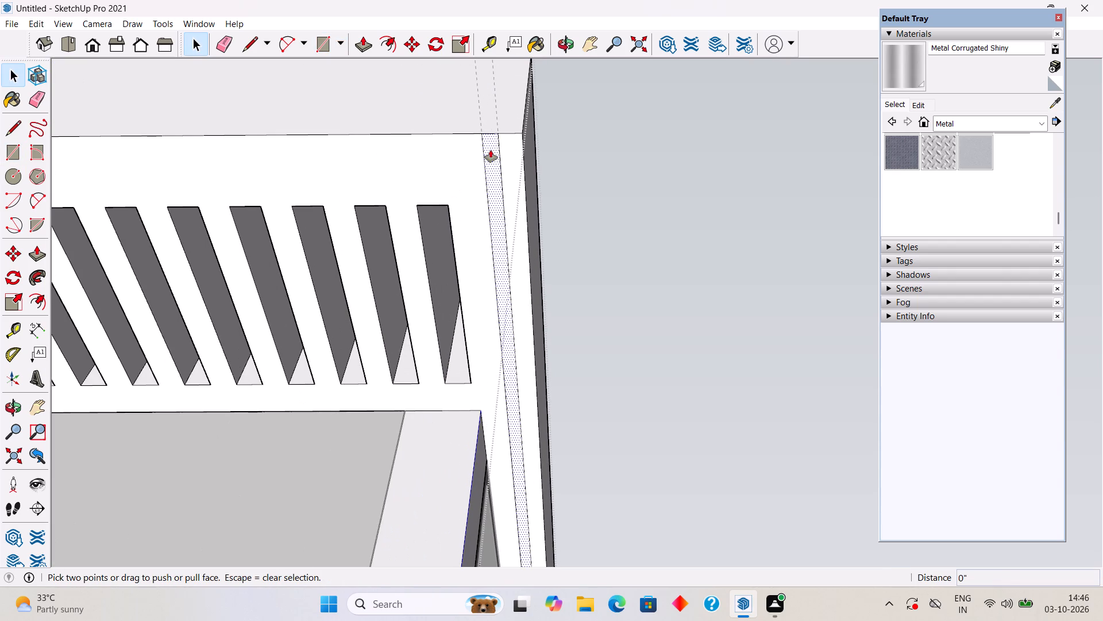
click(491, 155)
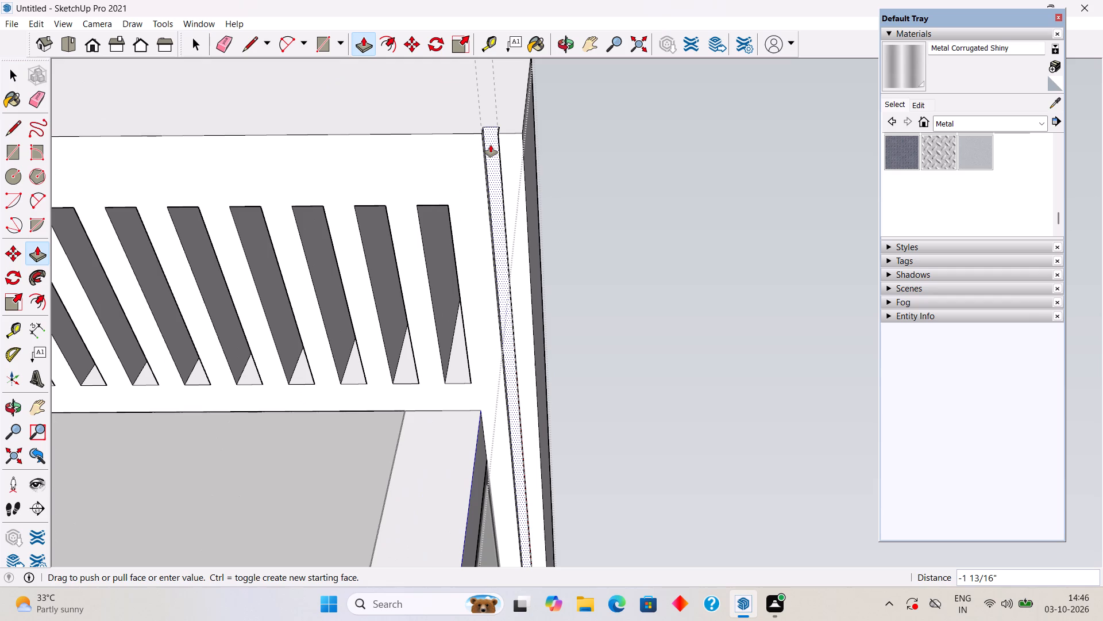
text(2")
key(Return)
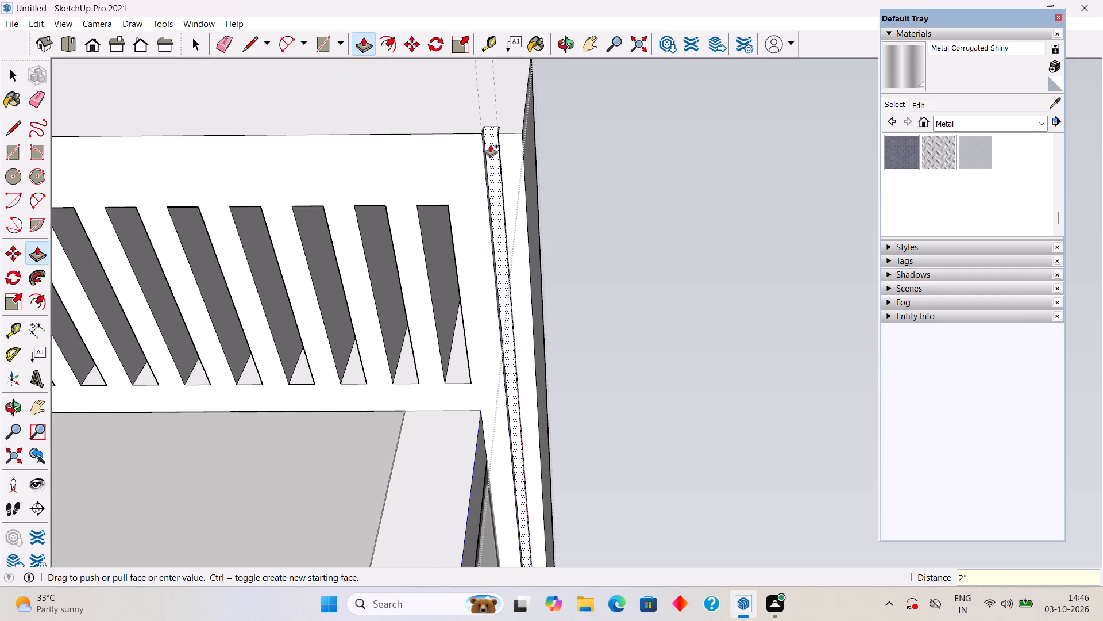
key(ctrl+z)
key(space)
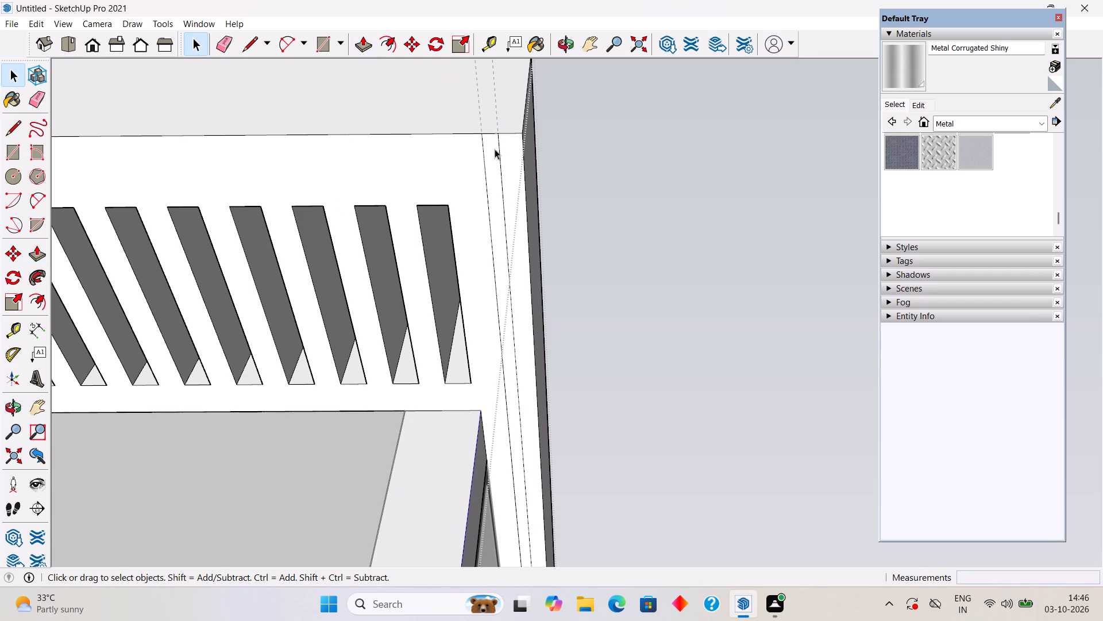
Place a guide 5" in from the end edge of the overhang's underside, plus parallel guides 1" to either side of it.
key(t)
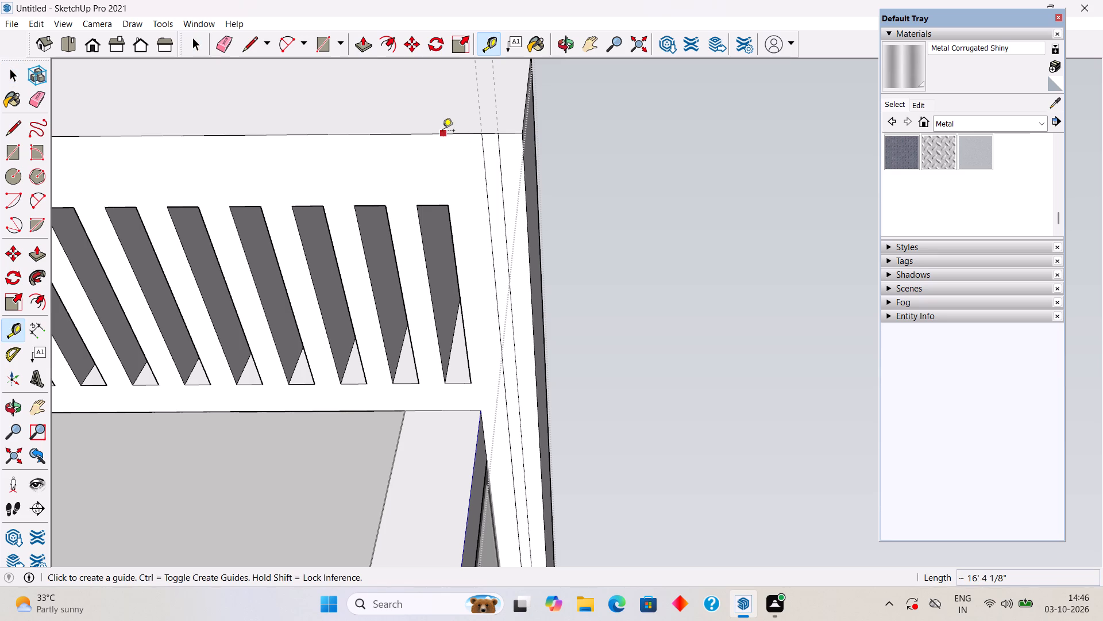
click(442, 132)
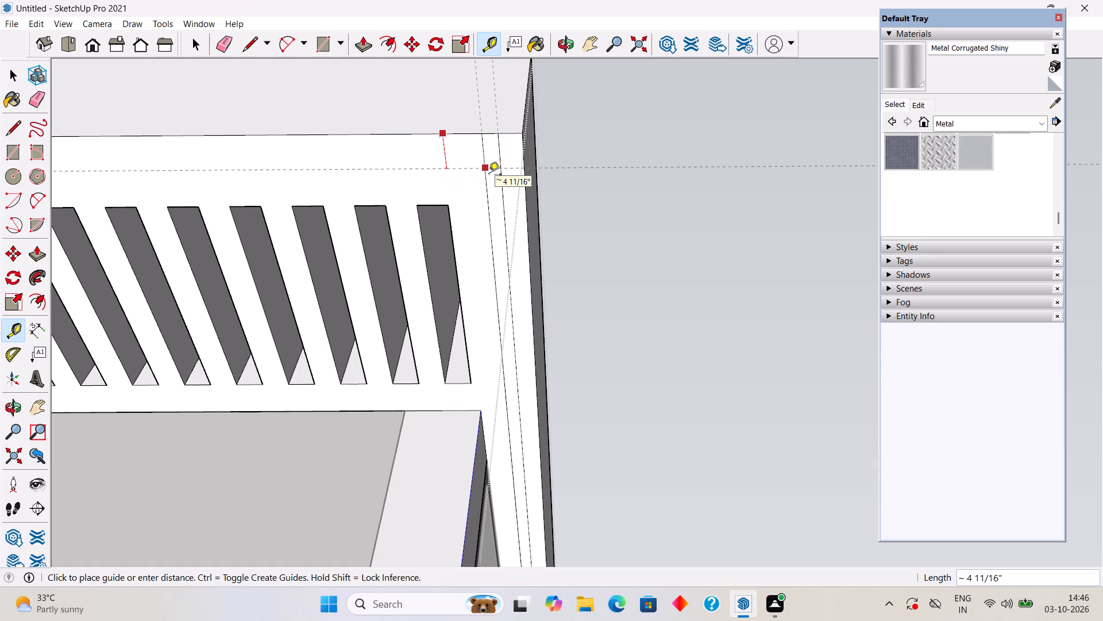
text(5")
key(Return)
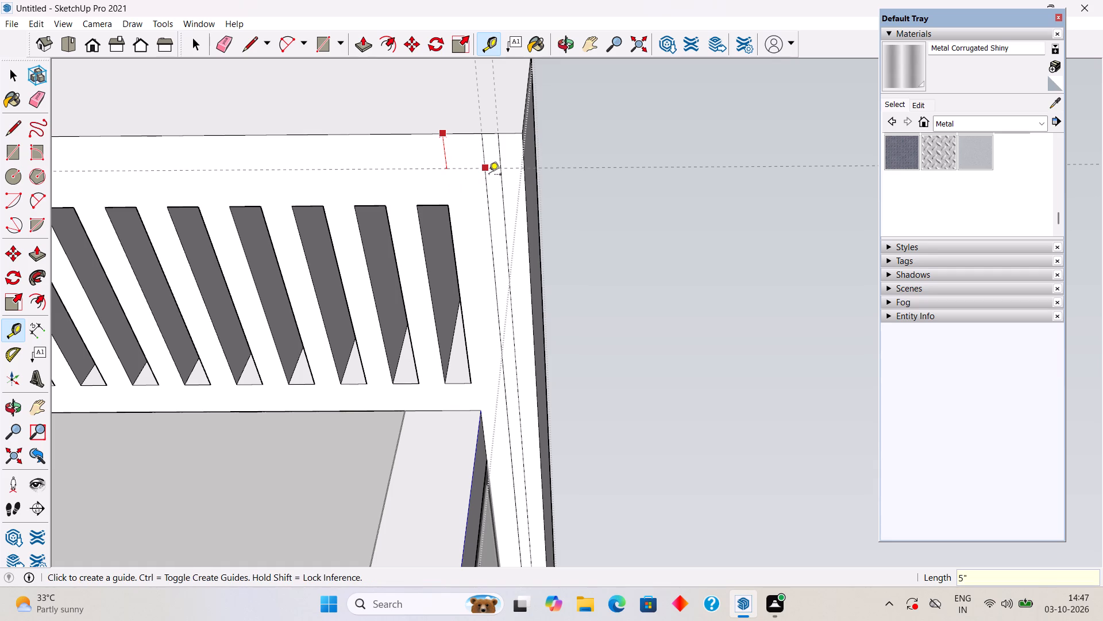
click(464, 174)
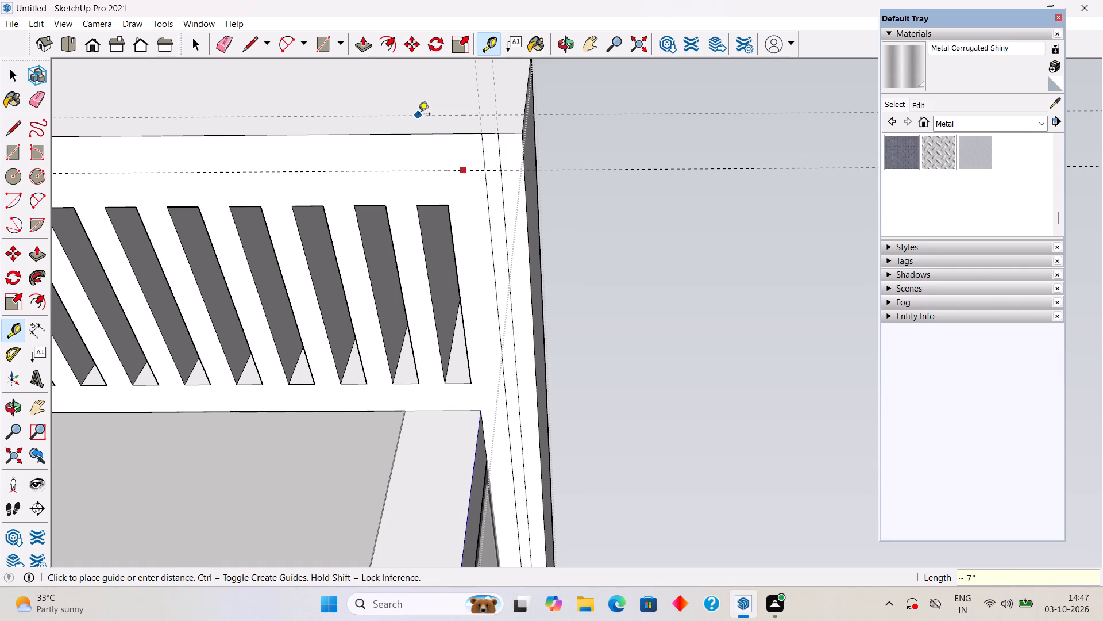
text(1")
key(Return)
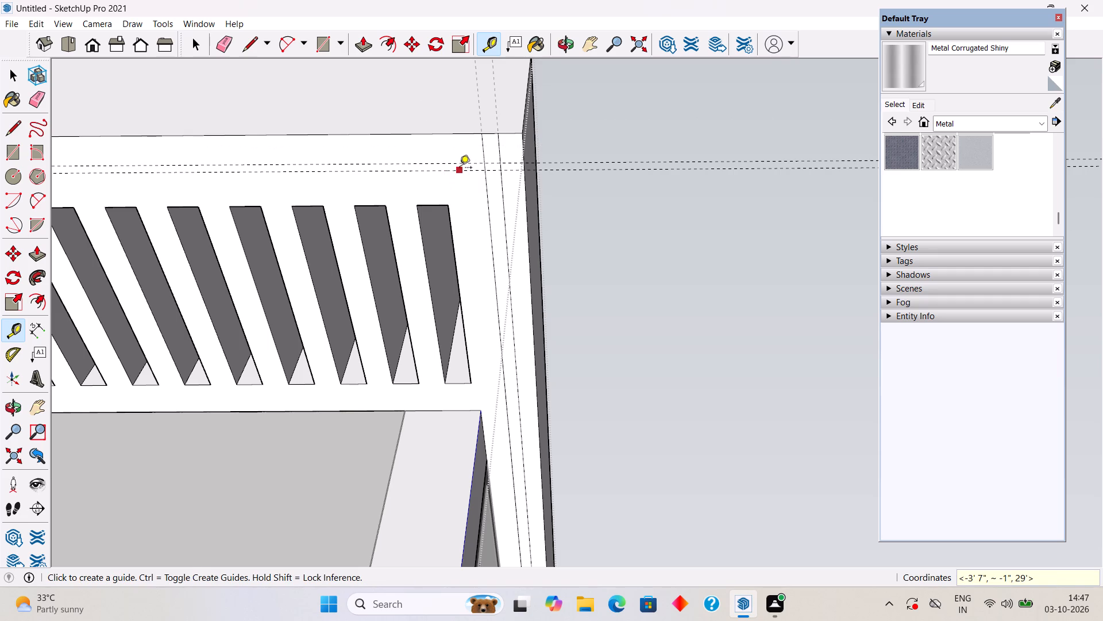
click(460, 168)
text(1")
key(Return)
key(space)
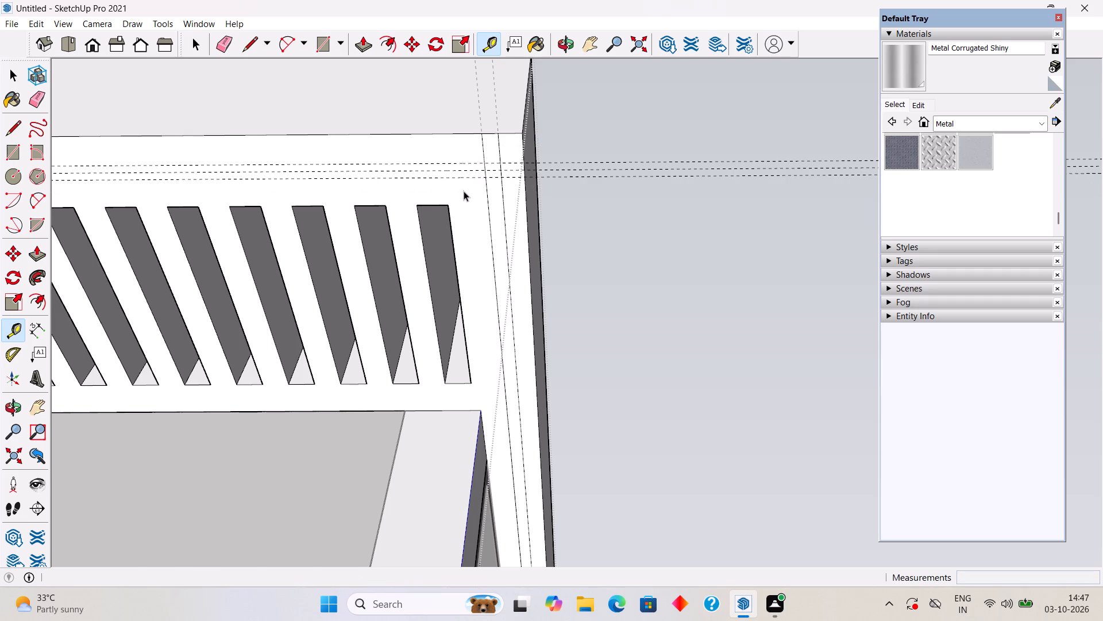
Draw a line of about 1 15/16" across the strip along the guide nearest the overhang's end edge.
scroll(489, 177, up, 3)
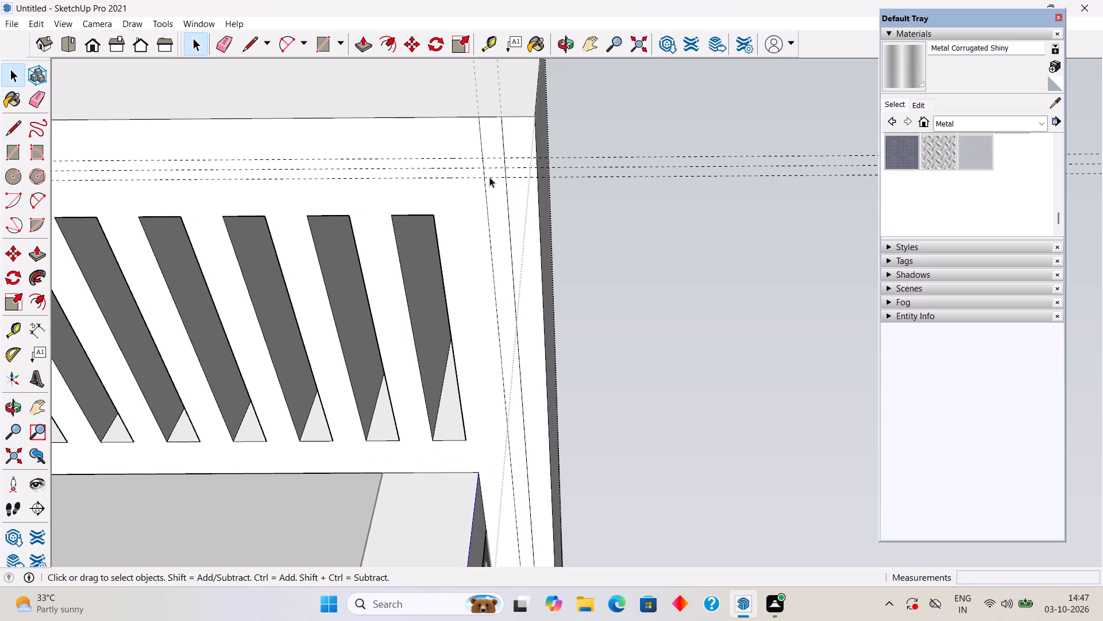
key(l)
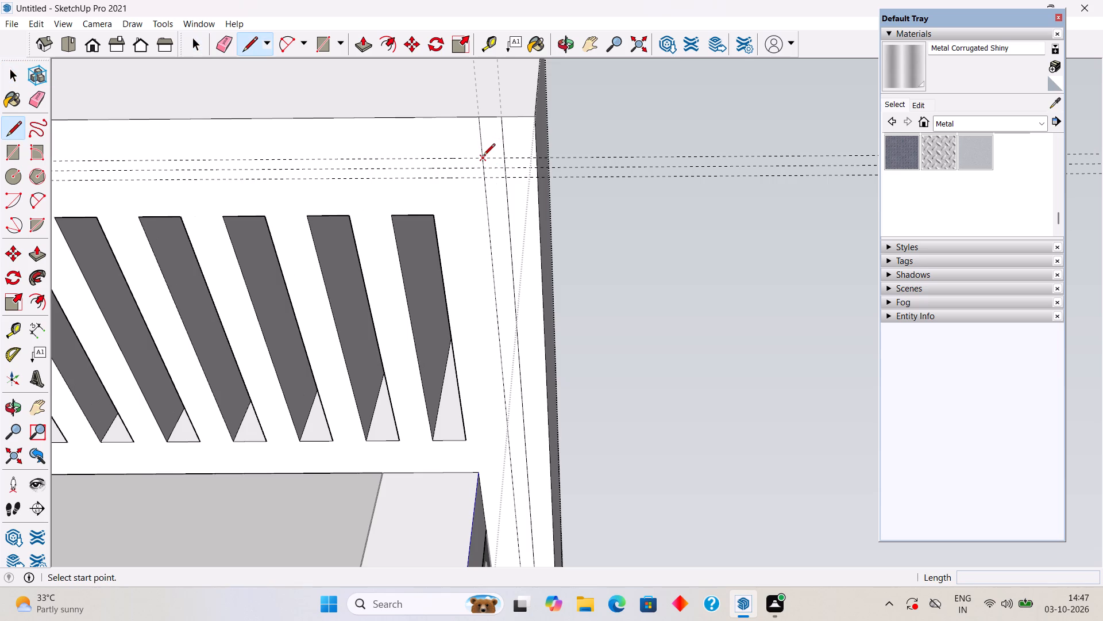
click(483, 156)
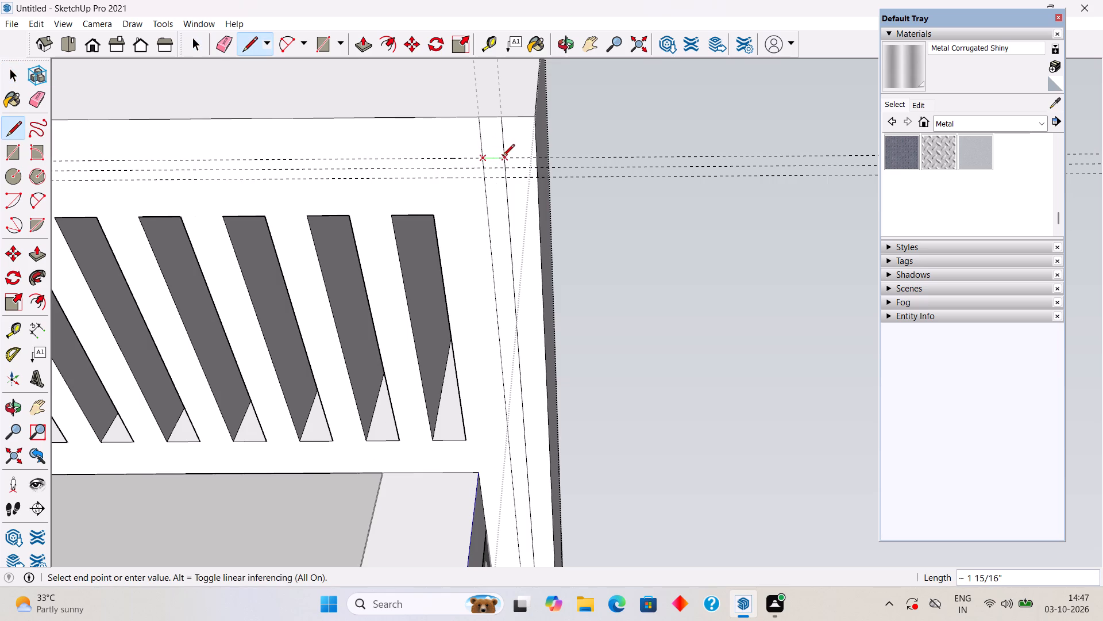
click(503, 157)
key(space)
Push the long part of the strip 2" into the overhang's underside to cut the groove.
click(493, 204)
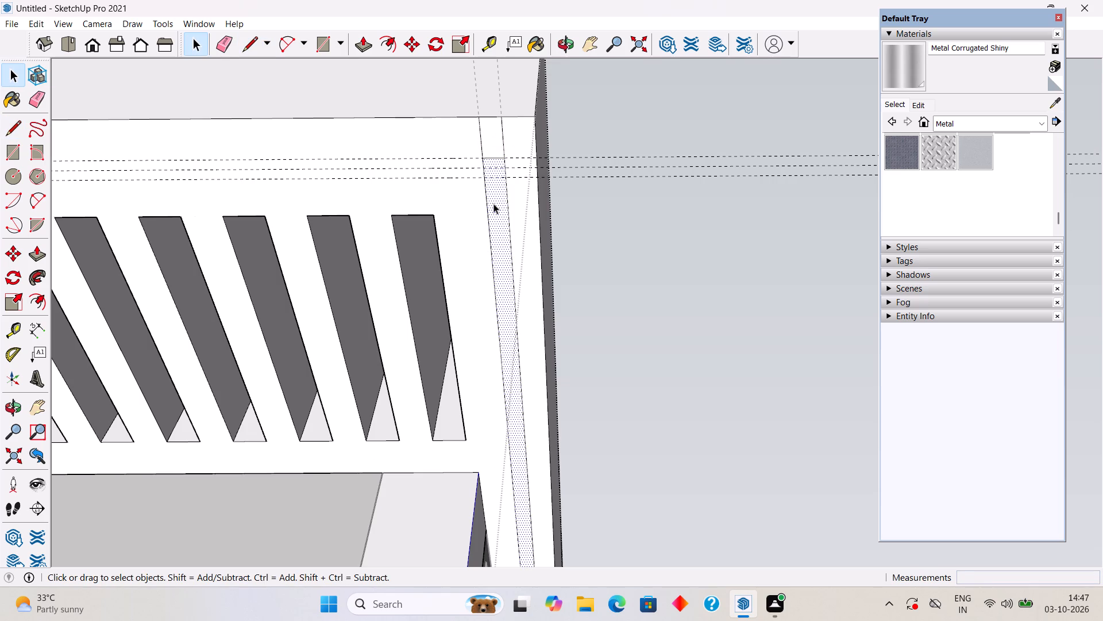
key(p)
click(493, 204)
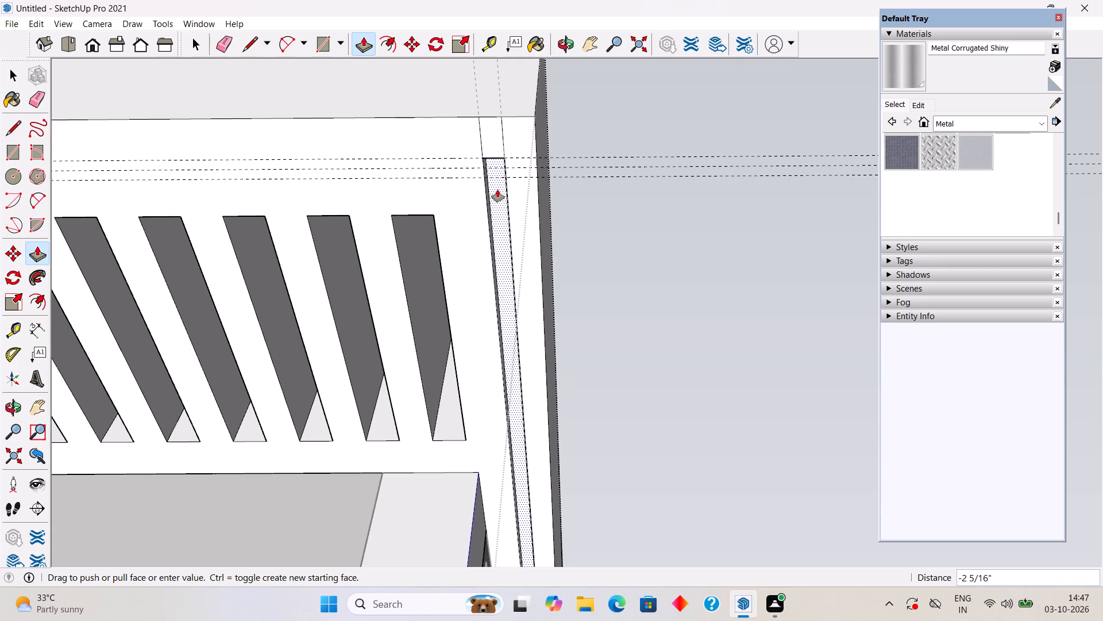
text(2")
key(Return)
key(space)
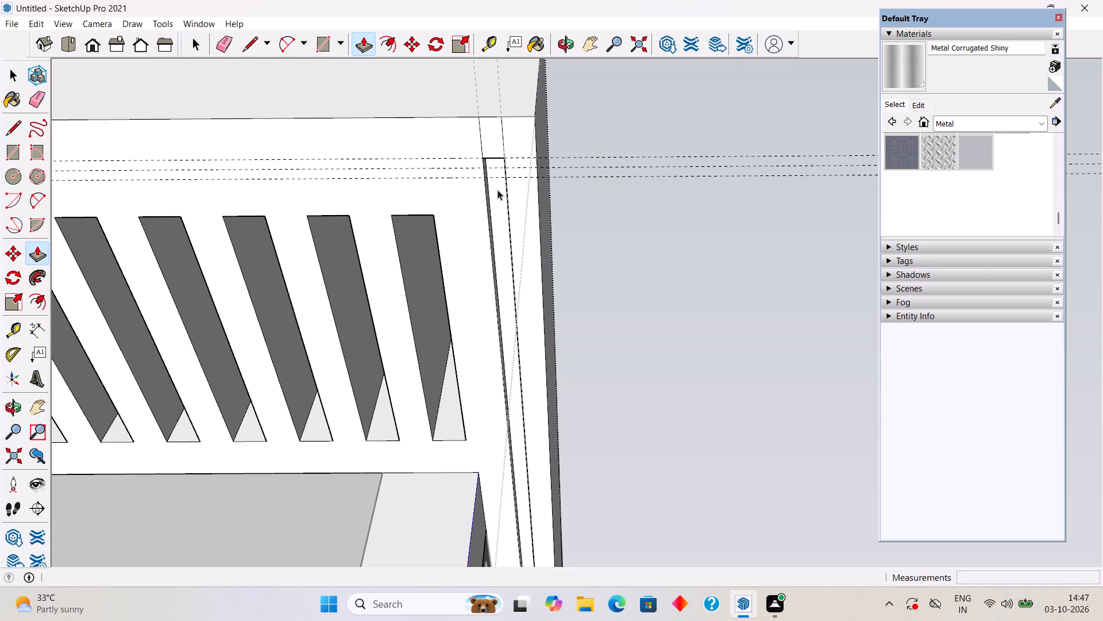
Delete the two leftover strip edges between the new groove's end and the overhang's end edge.
scroll(488, 200, down, 1)
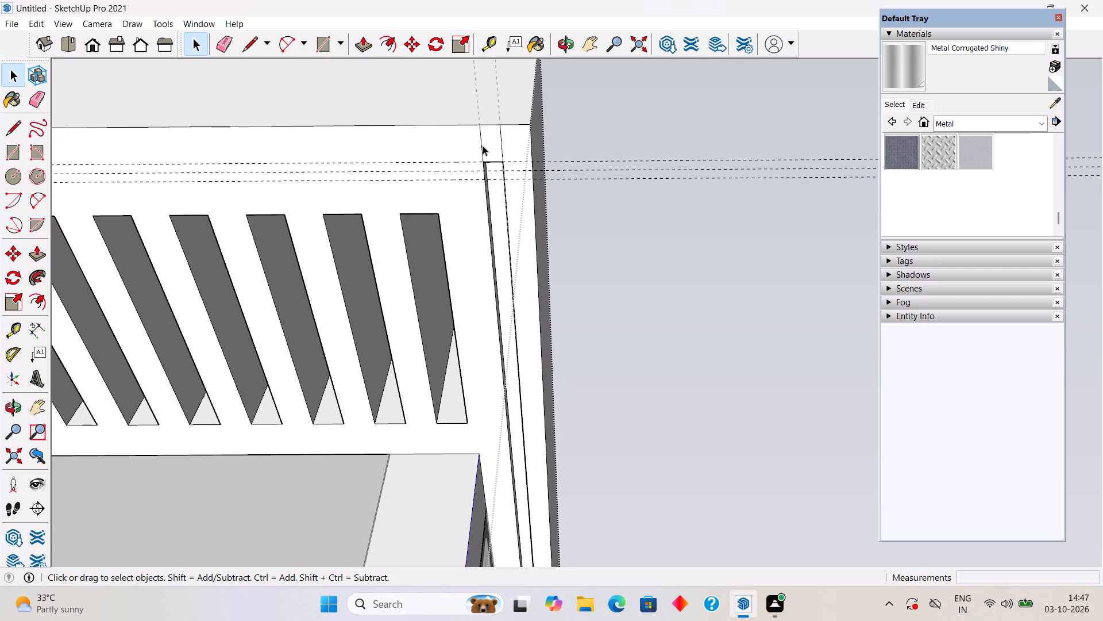
click(481, 147)
key(Delete)
click(501, 144)
key(Delete)
Draw a 2" wide rectangle about 16' 1" long between the outer guides along the end edge of the overhang's underside.
scroll(501, 144, down, 11)
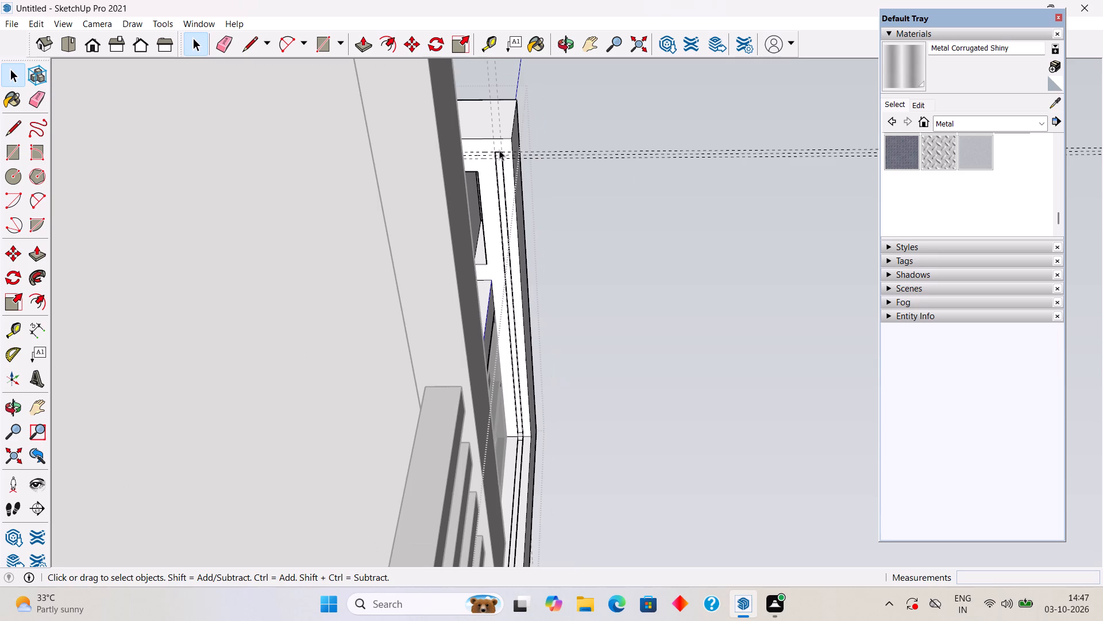
middle_drag(473, 172, 231, 239)
scroll(409, 250, down, 1)
scroll(322, 270, down, 8)
middle_drag(311, 292, 193, 367)
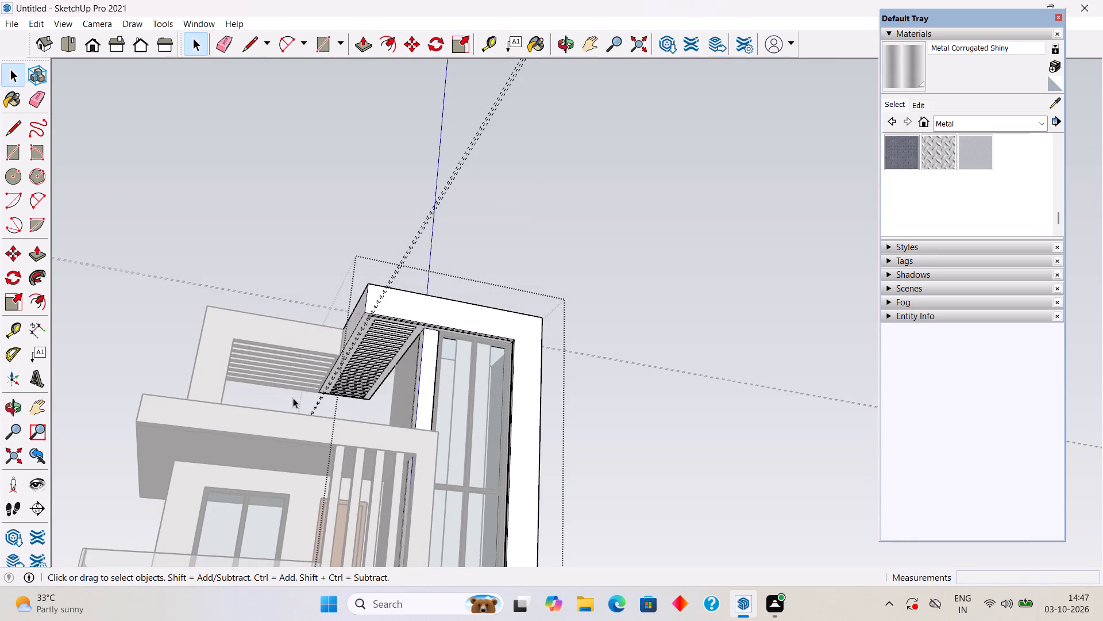
middle_drag(355, 351, 270, 338)
scroll(388, 387, up, 13)
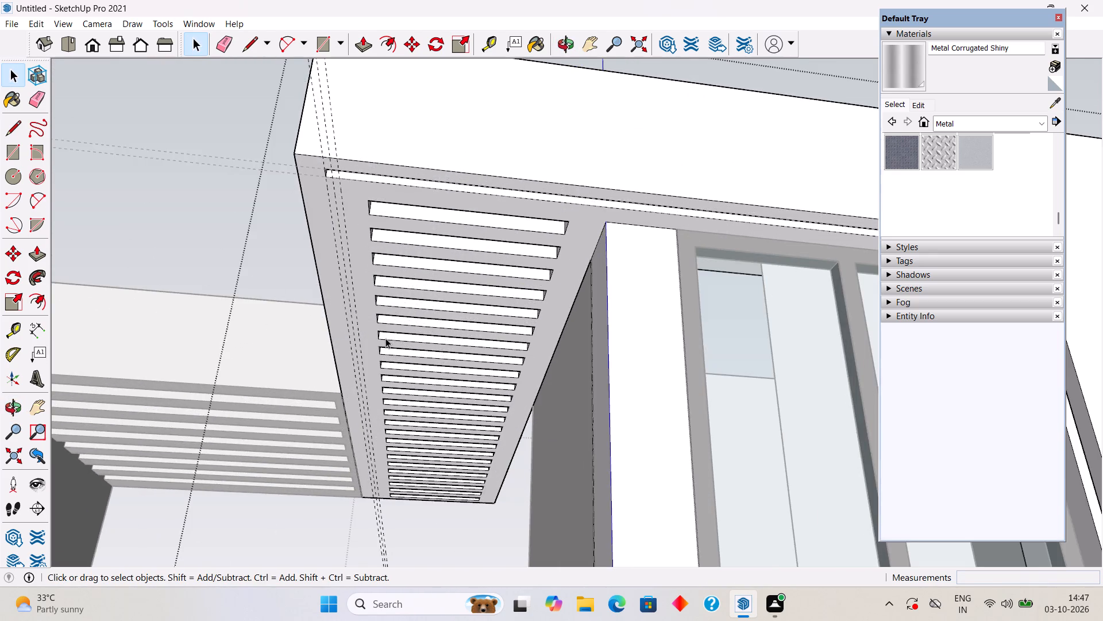
middle_drag(385, 338, 407, 314)
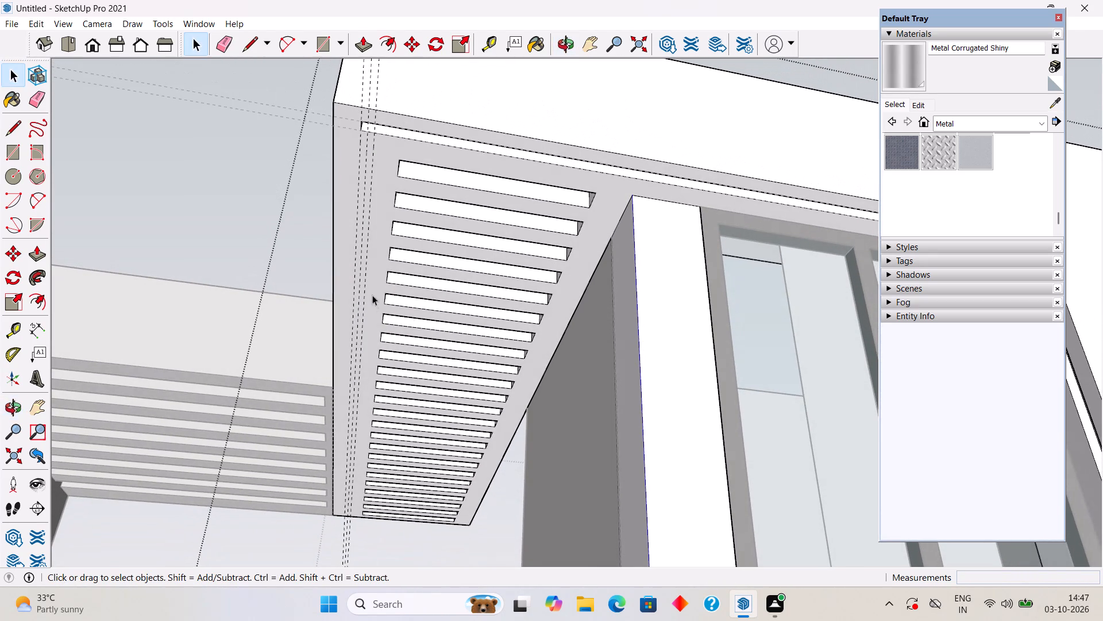
scroll(364, 201, up, 3)
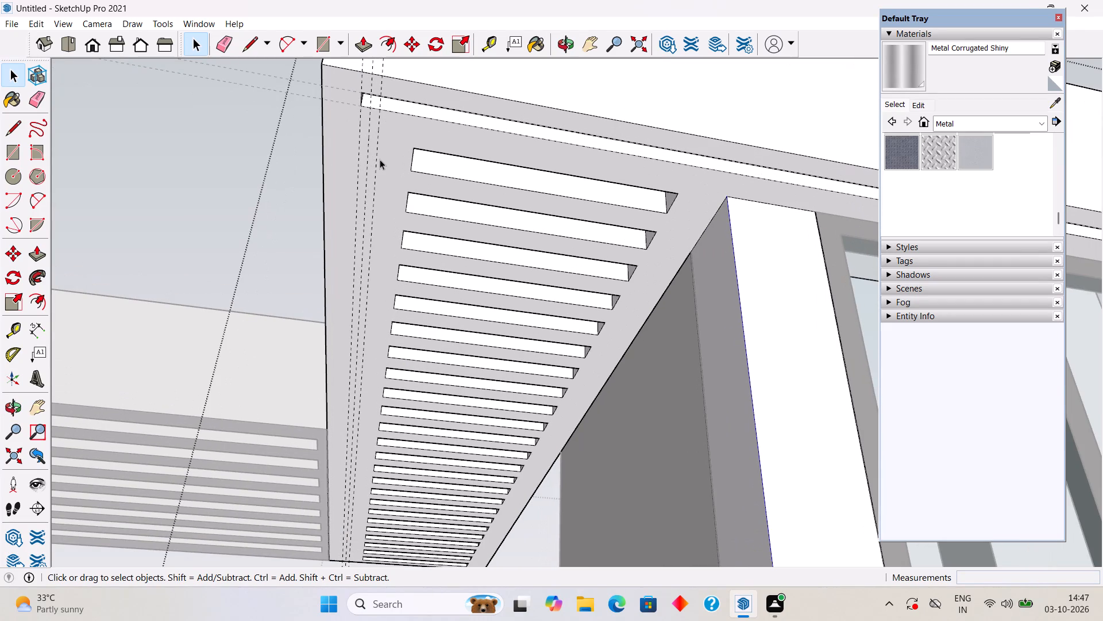
click(380, 159)
key(r)
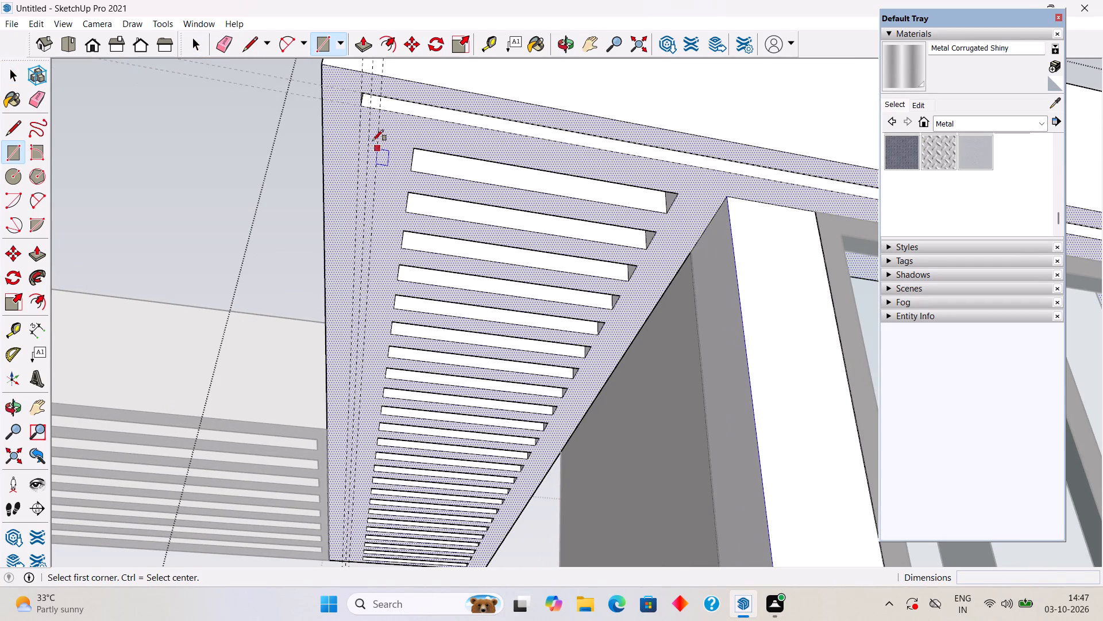
click(362, 107)
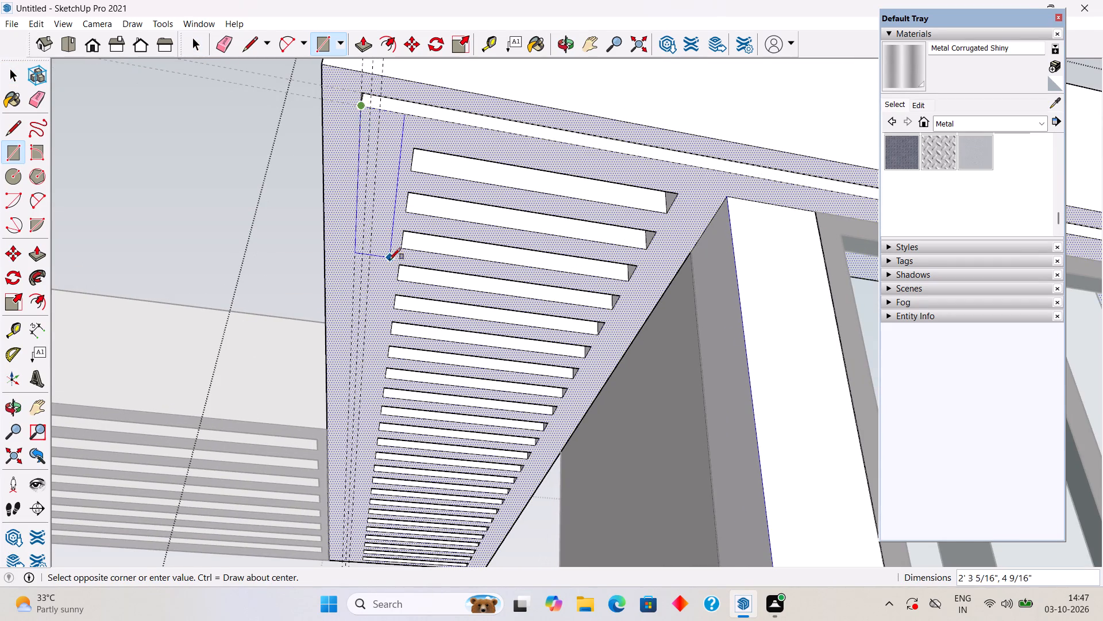
scroll(389, 270, down, 7)
scroll(352, 527, up, 16)
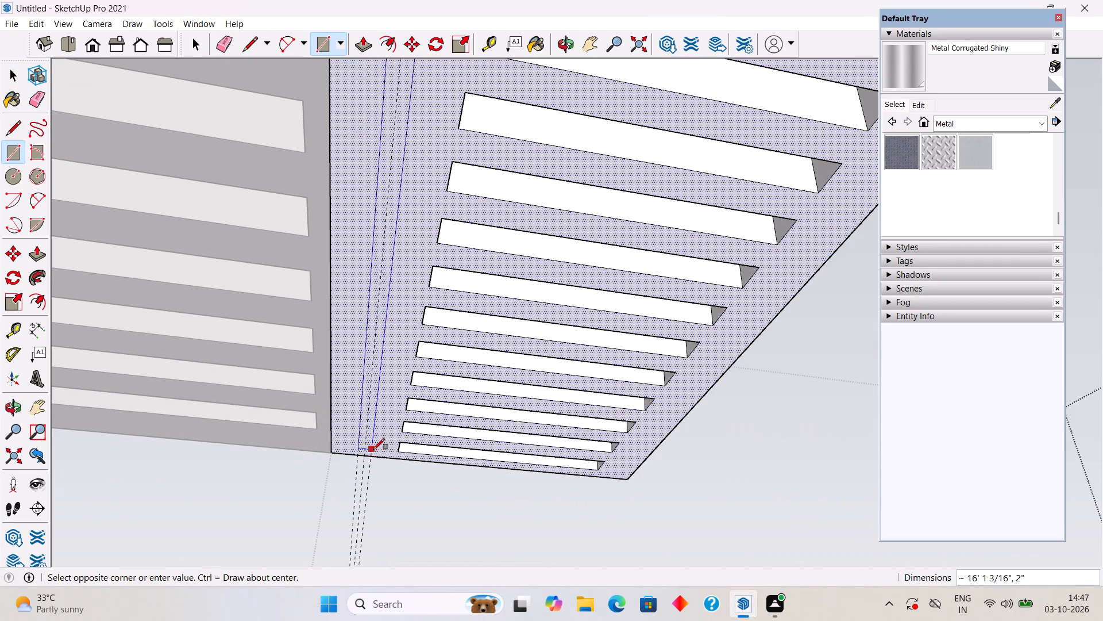
click(373, 457)
key(space)
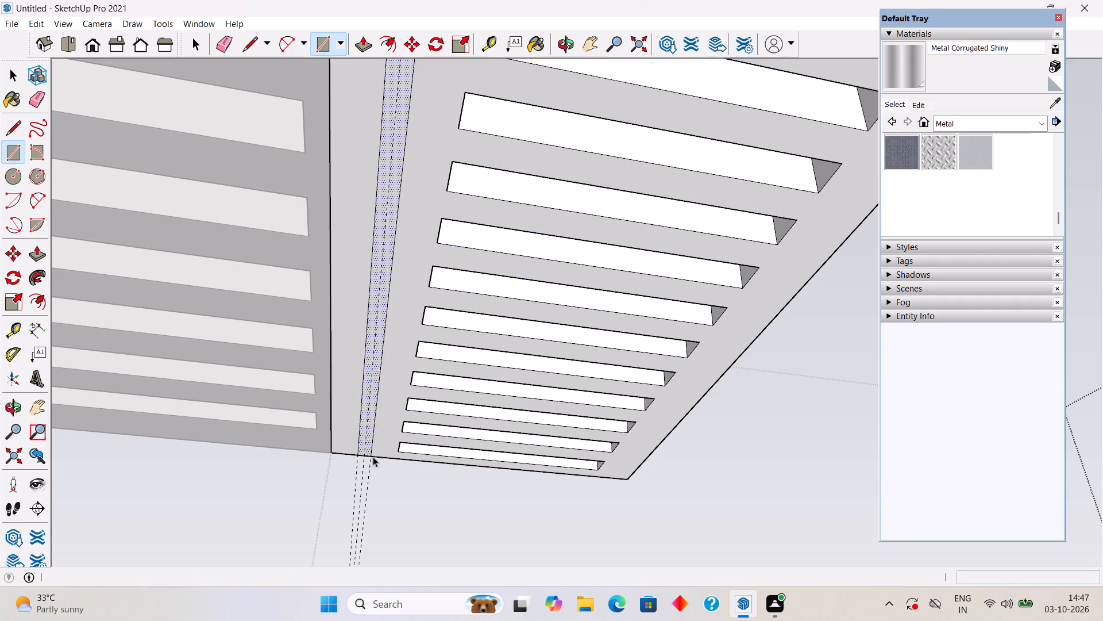
Push the new strip 2" into the overhang's underside to cut the groove along its end edge.
key(p)
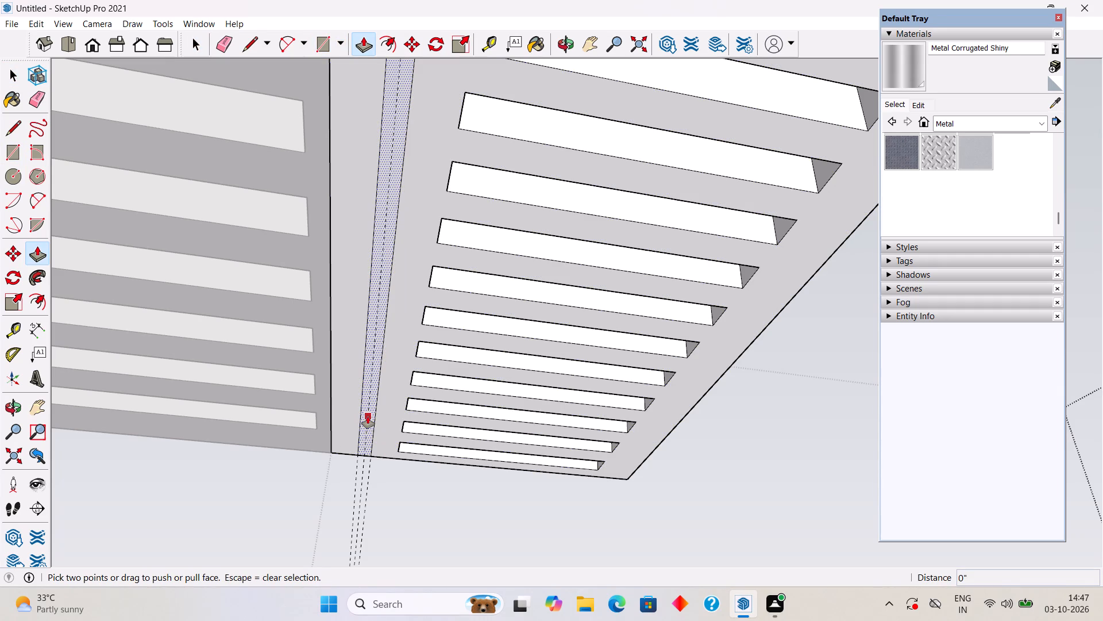
click(368, 416)
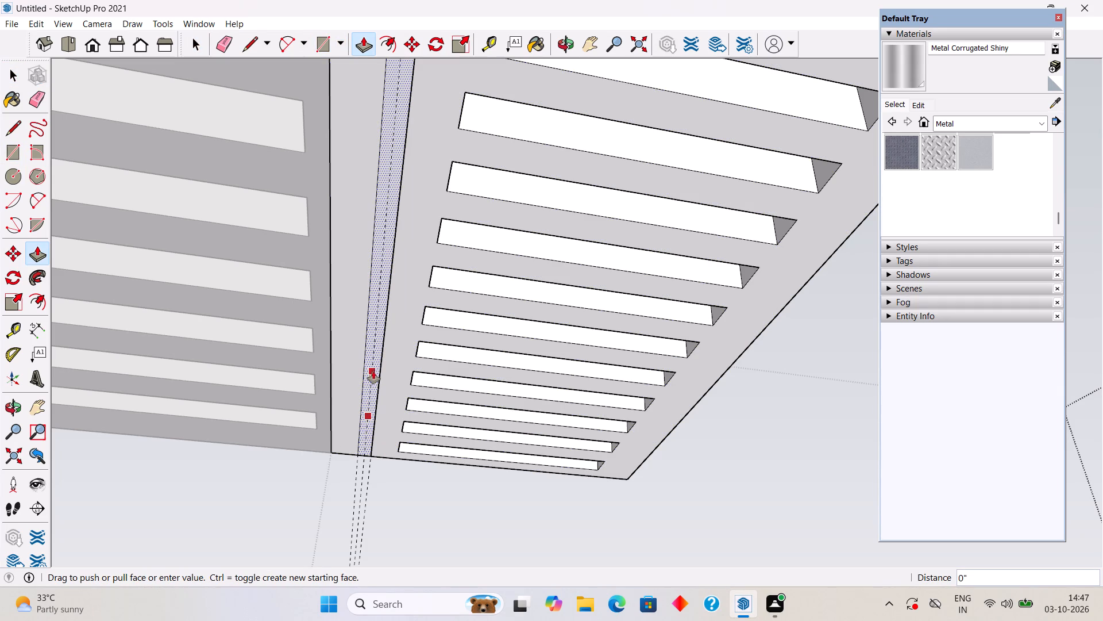
scroll(380, 356, up, 10)
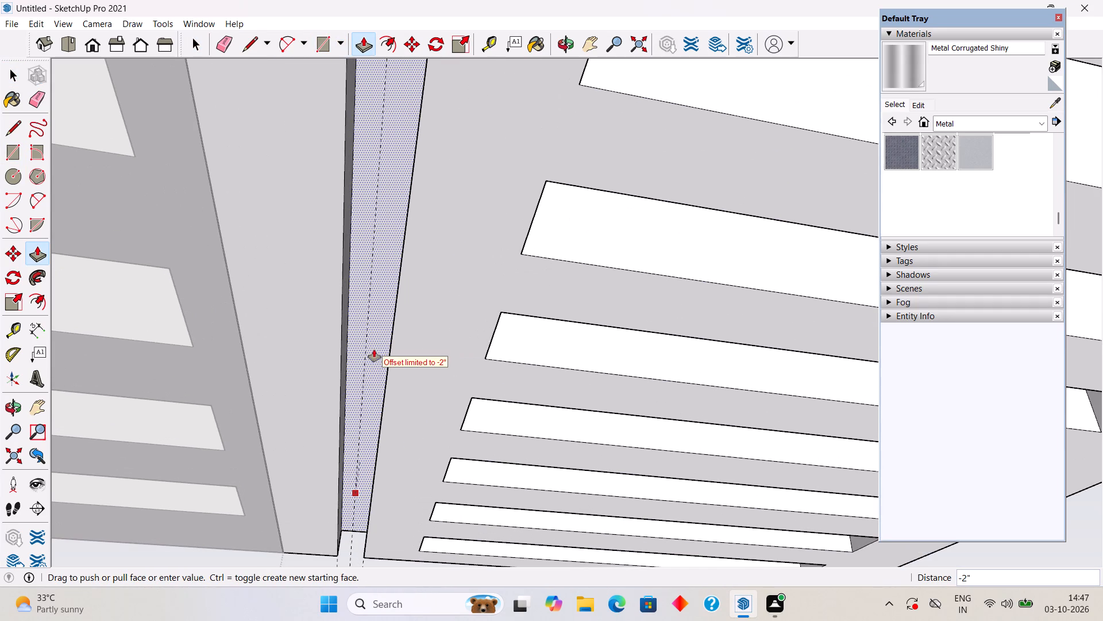
key(2)
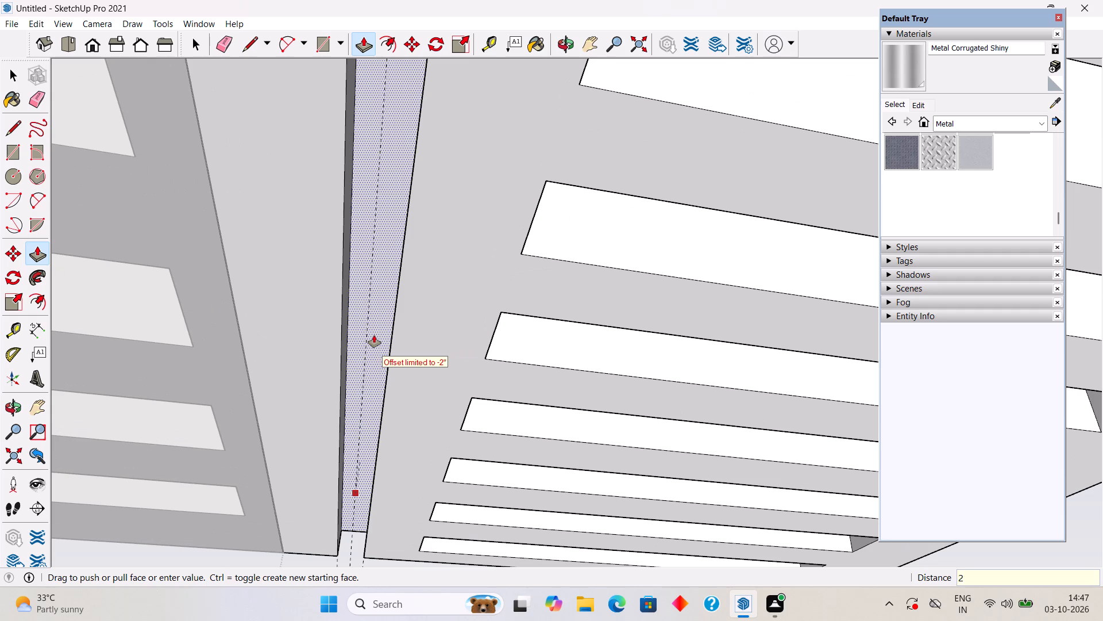
key(Return)
key(space)
Leave the group's editing mode and delete all guides from the model.
scroll(379, 329, down, 20)
scroll(379, 329, down, 9)
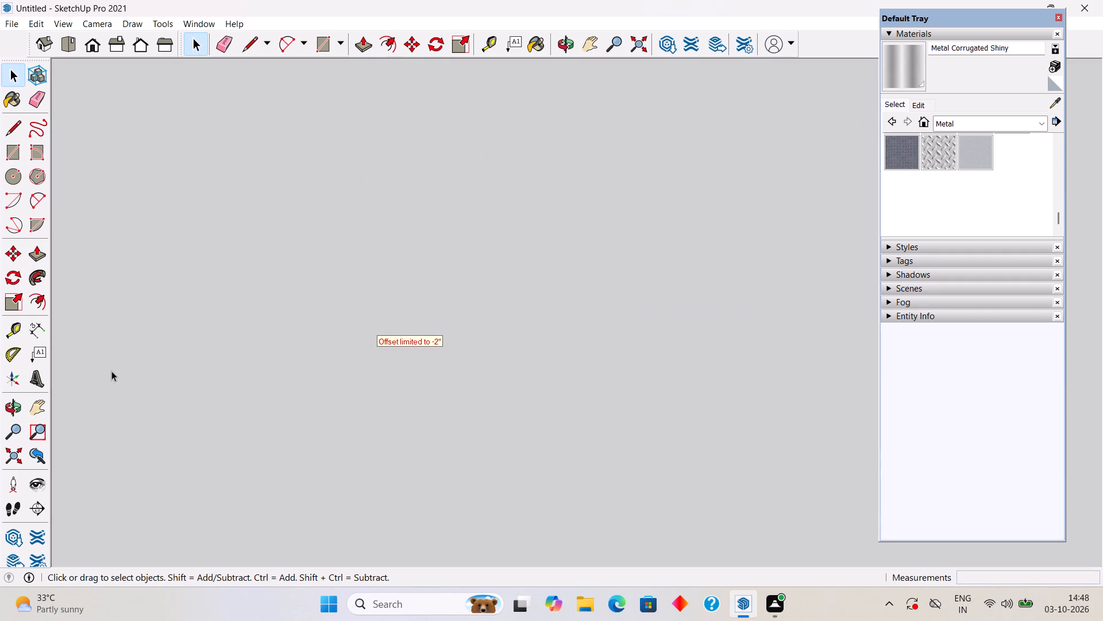
click(11, 458)
scroll(11, 458, down, 3)
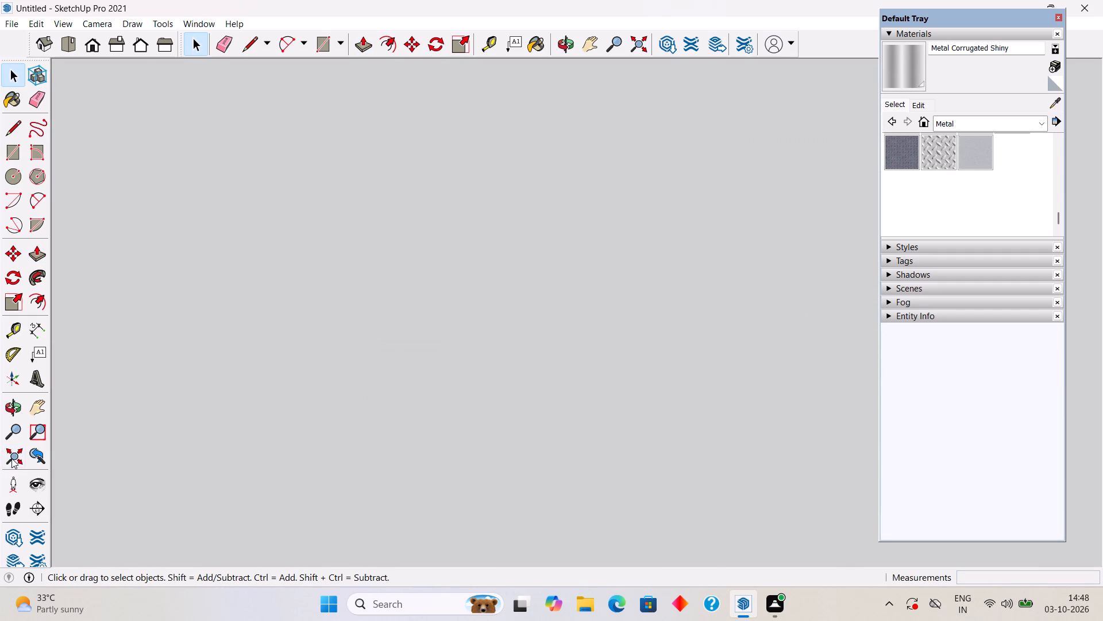
scroll(11, 458, down, 3)
click(227, 261)
middle_drag(481, 275, 478, 309)
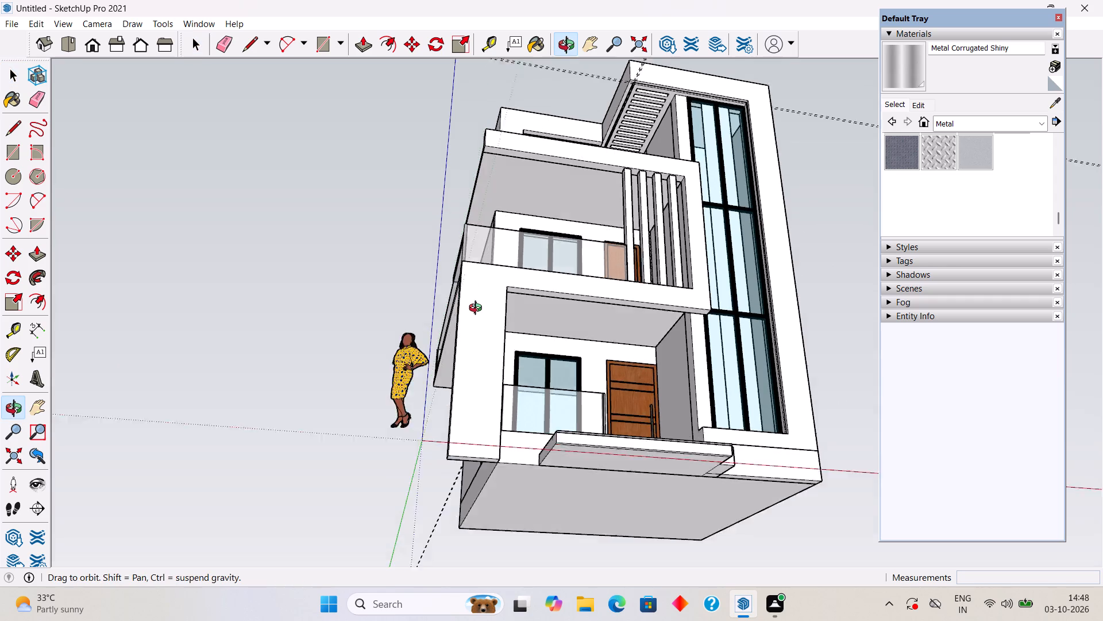
middle_drag(478, 309, 460, 428)
scroll(467, 414, down, 8)
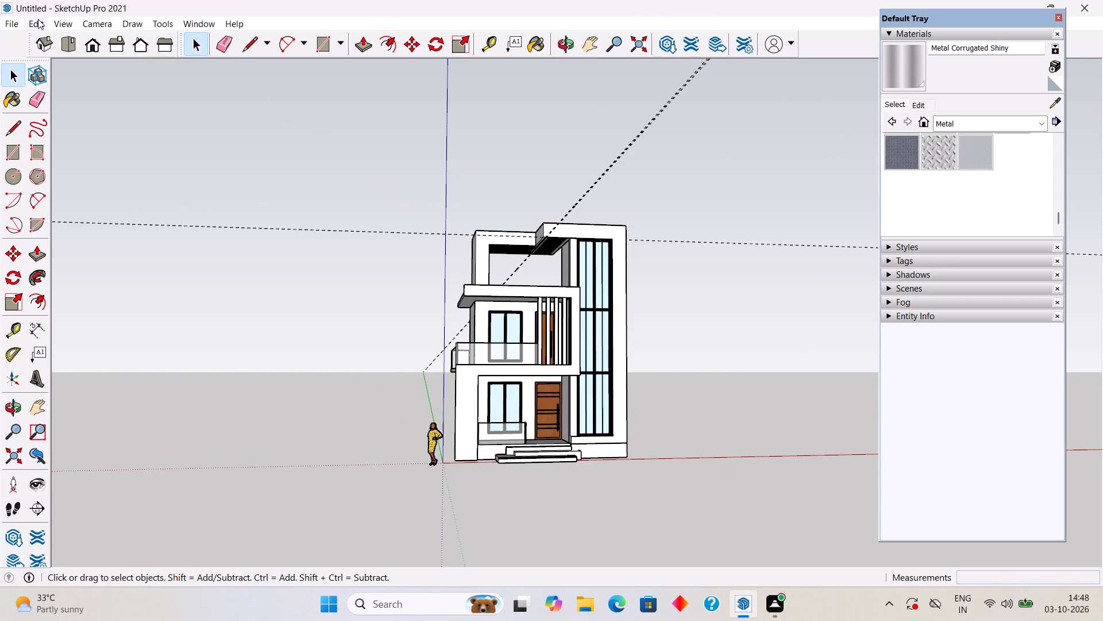
click(38, 20)
click(106, 150)
Inspect the joined grooves on the underside of the slatted overhang and around the tall window surround.
middle_drag(502, 233, 474, 204)
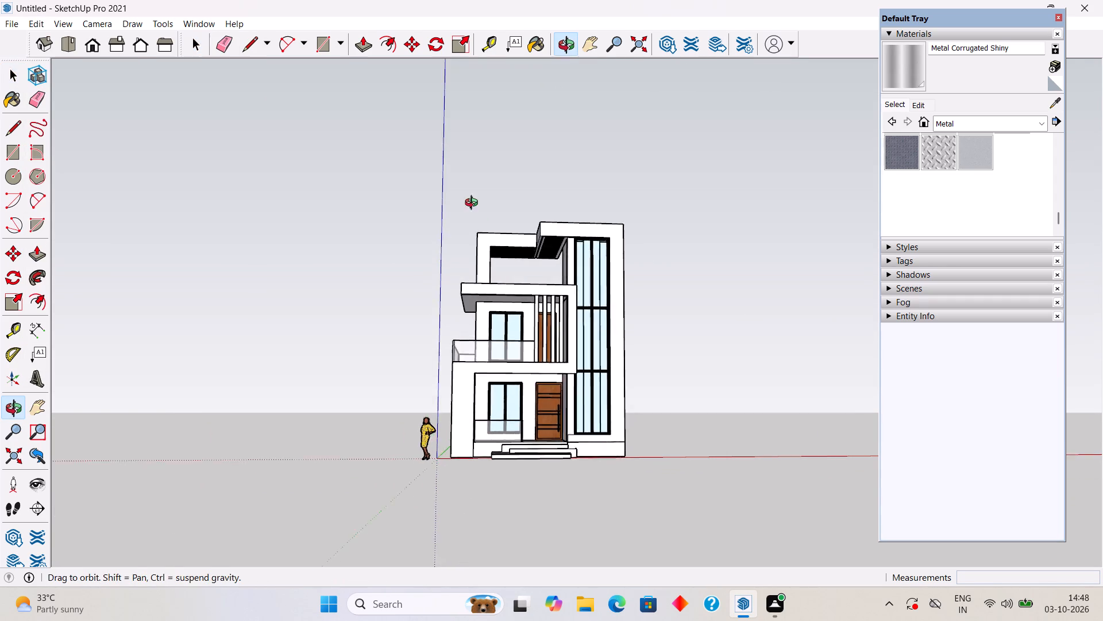
middle_drag(474, 204, 450, 146)
scroll(546, 237, up, 15)
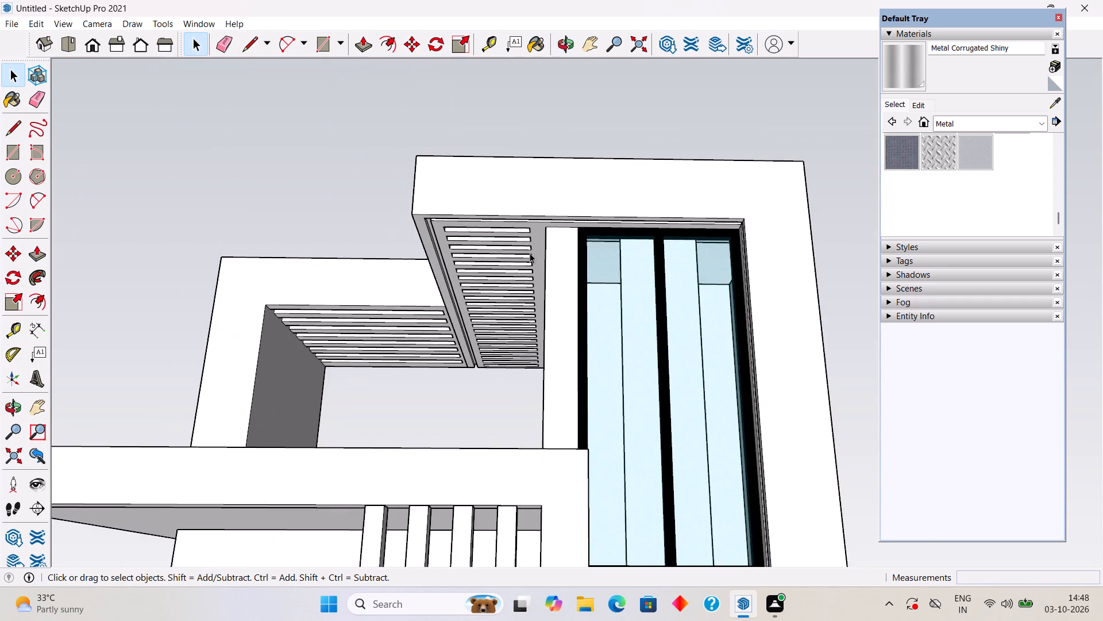
scroll(530, 253, up, 4)
middle_drag(526, 227, 472, 132)
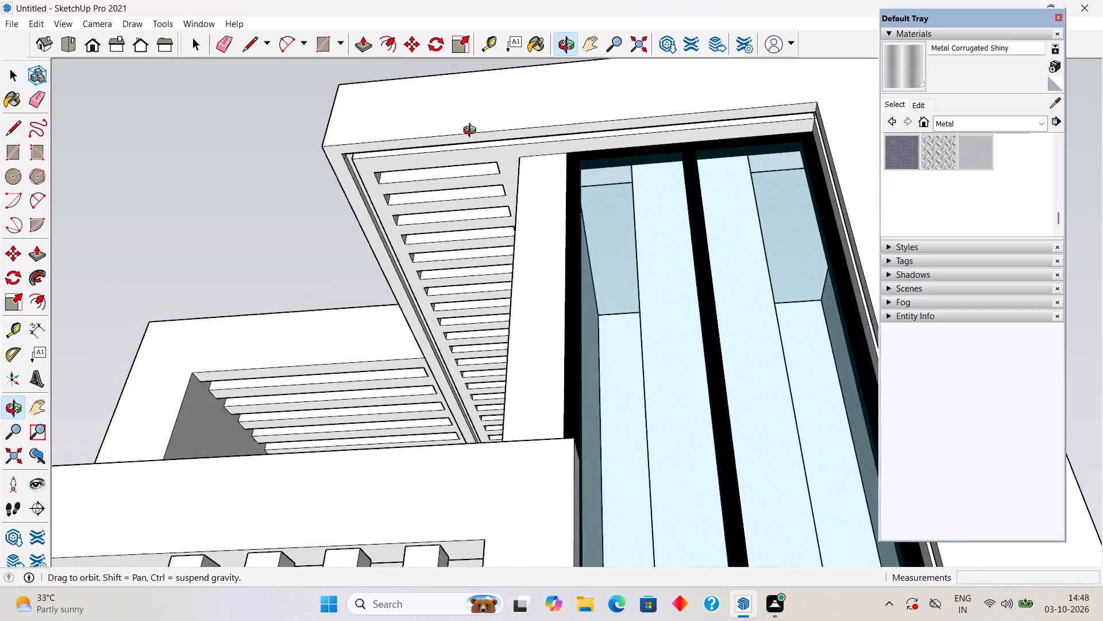
middle_drag(472, 132, 513, 366)
scroll(513, 367, down, 9)
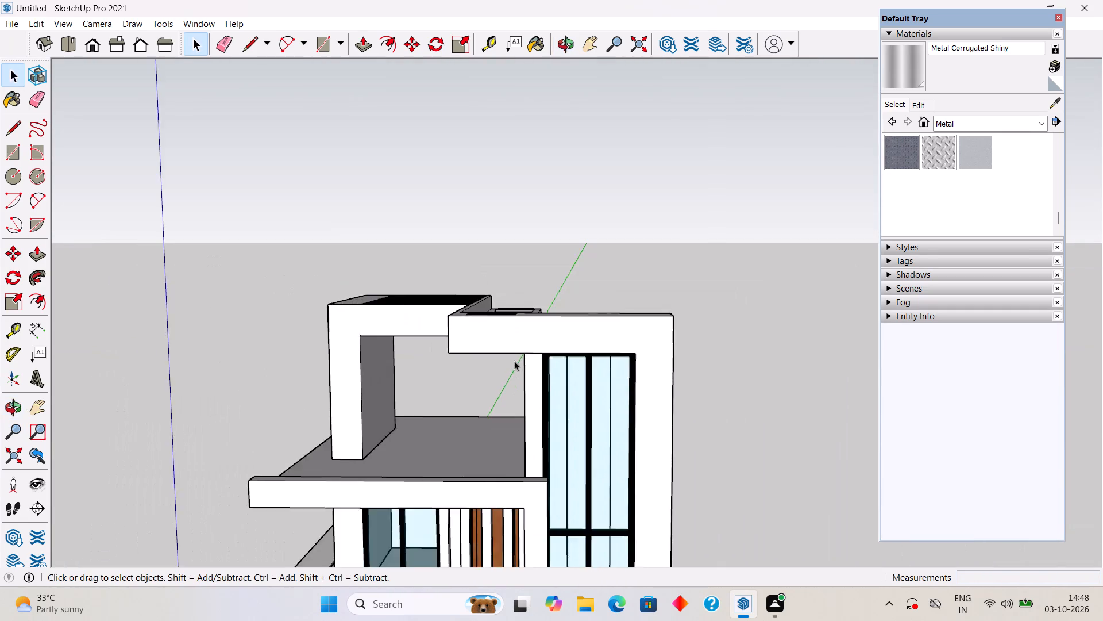
Draw a 6" by about 8' rectangle along the back face of the window surround's top, above the open stair tower.
scroll(514, 361, down, 5)
middle_drag(518, 457, 214, 538)
middle_drag(705, 329, 386, 474)
scroll(535, 259, up, 4)
scroll(500, 356, up, 4)
middle_drag(214, 406, 149, 401)
scroll(178, 341, up, 7)
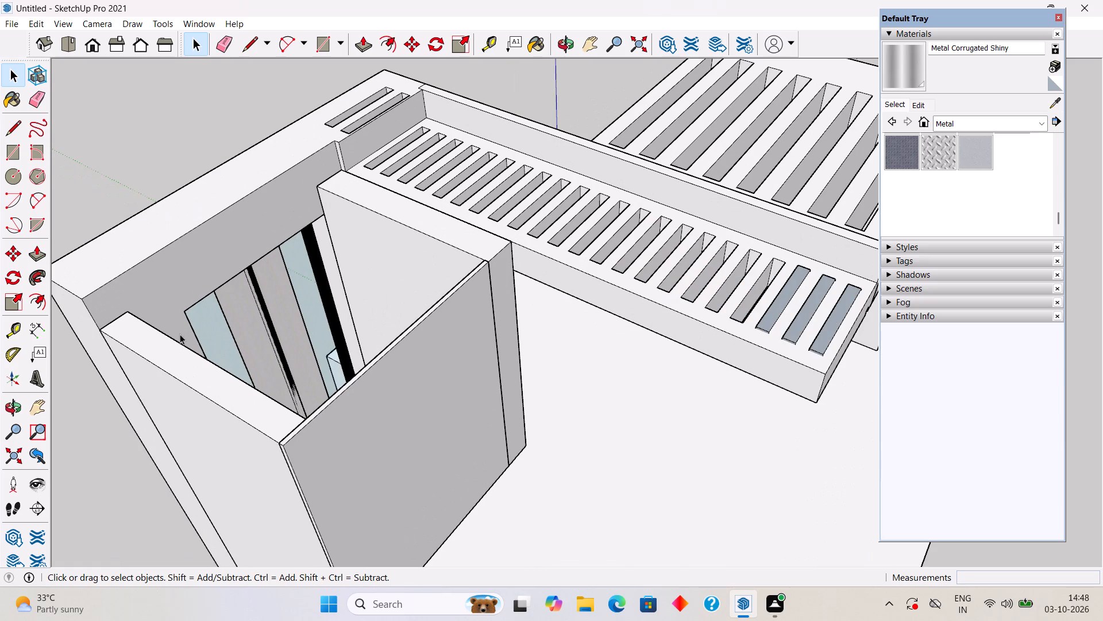
key(r)
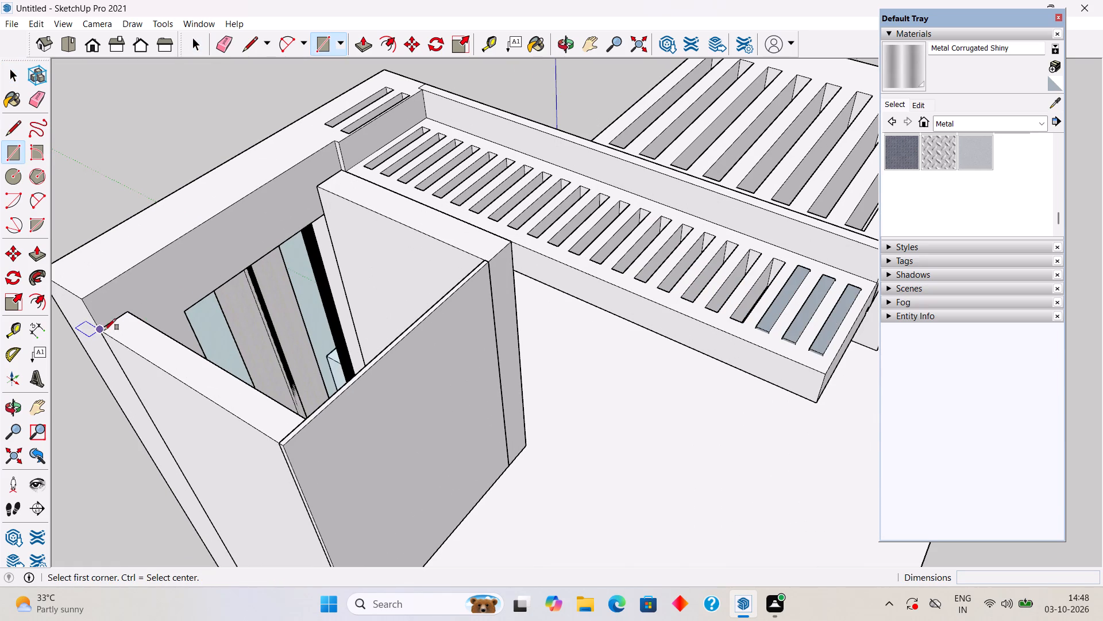
click(104, 329)
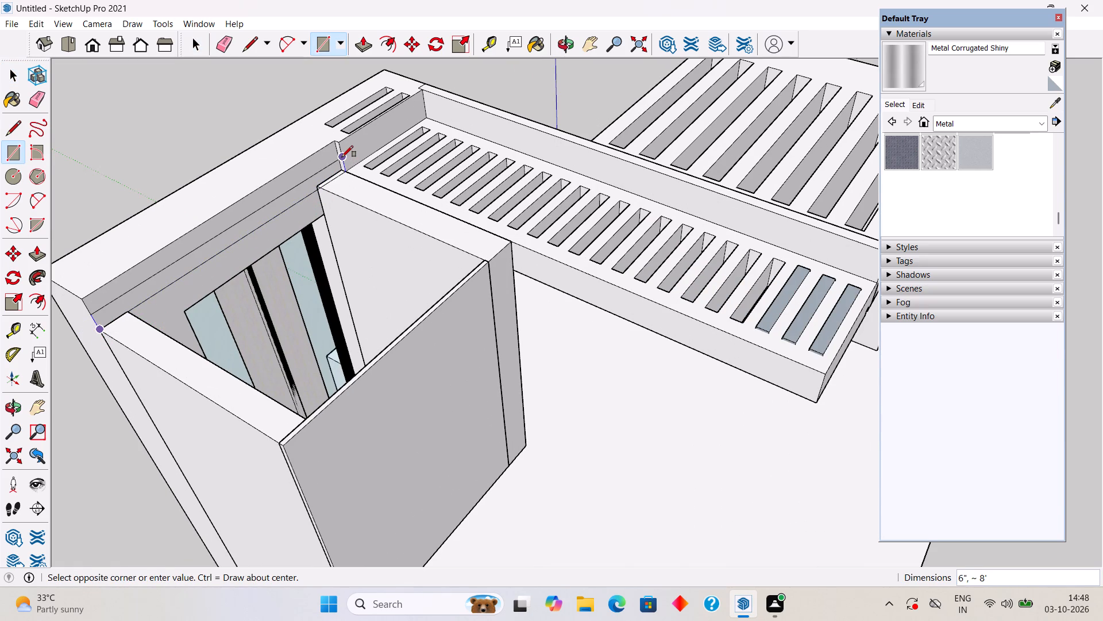
click(342, 157)
key(space)
Pull the rectangle about 6' 1 7/16" back to the tower's rear wall to roof over the open tower.
text(p)
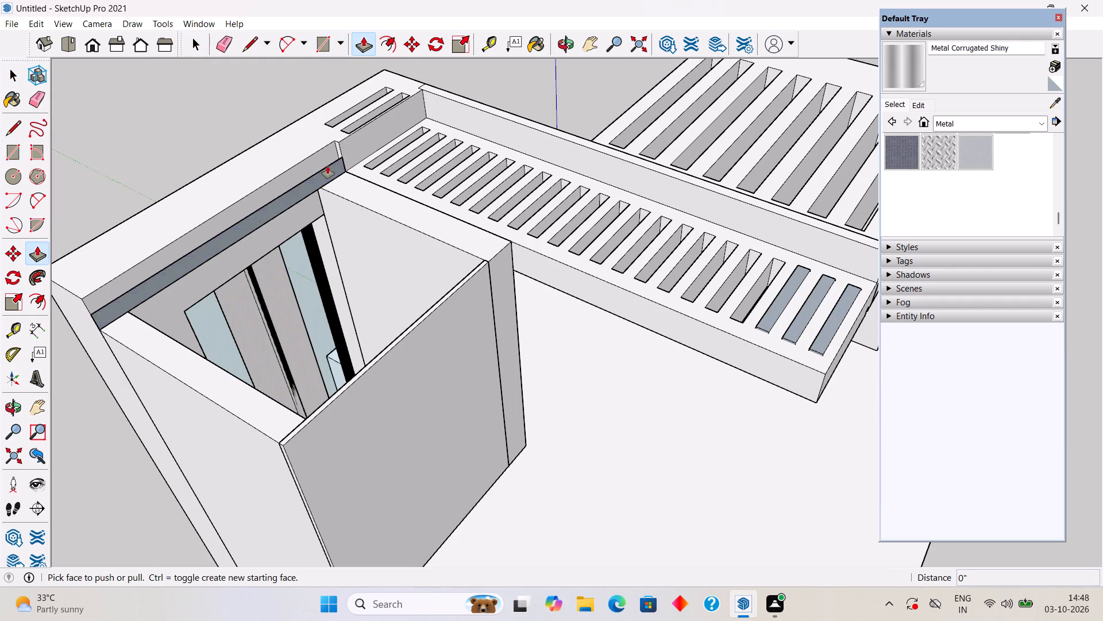
click(325, 169)
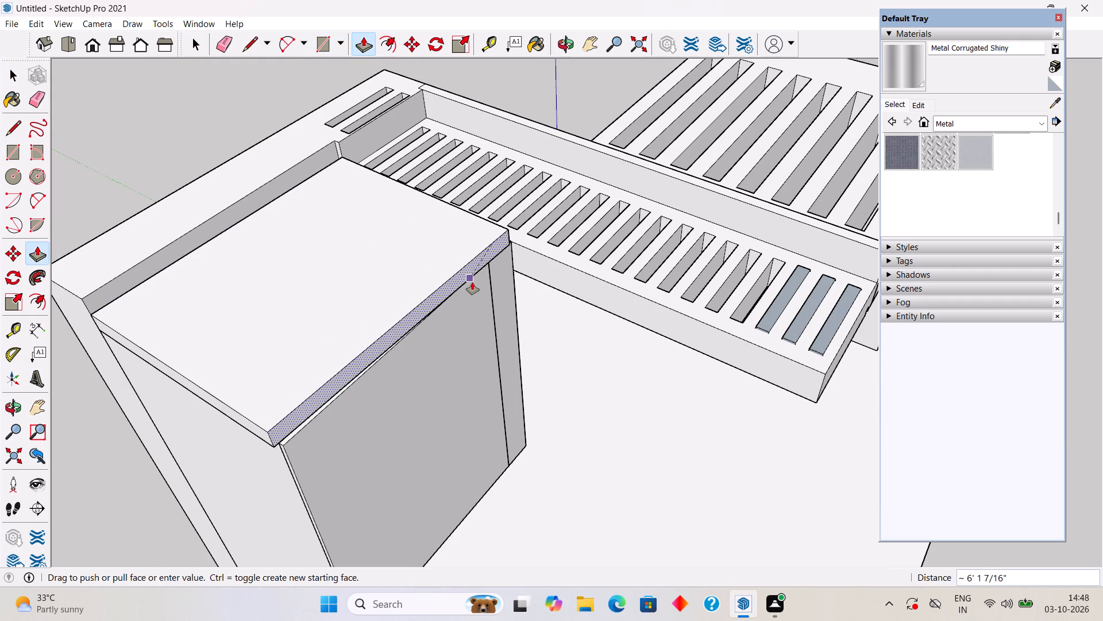
click(472, 282)
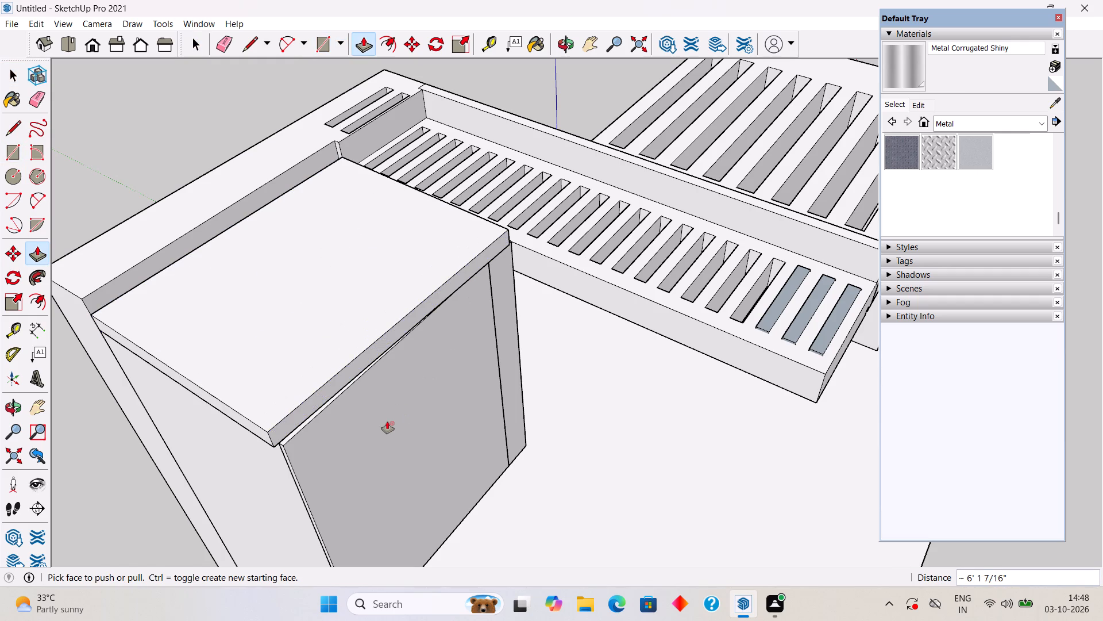
key(space)
Examine the tower's side wall and the narrow vertical strip where it meets the main house, down to the base.
middle_drag(319, 441, 506, 234)
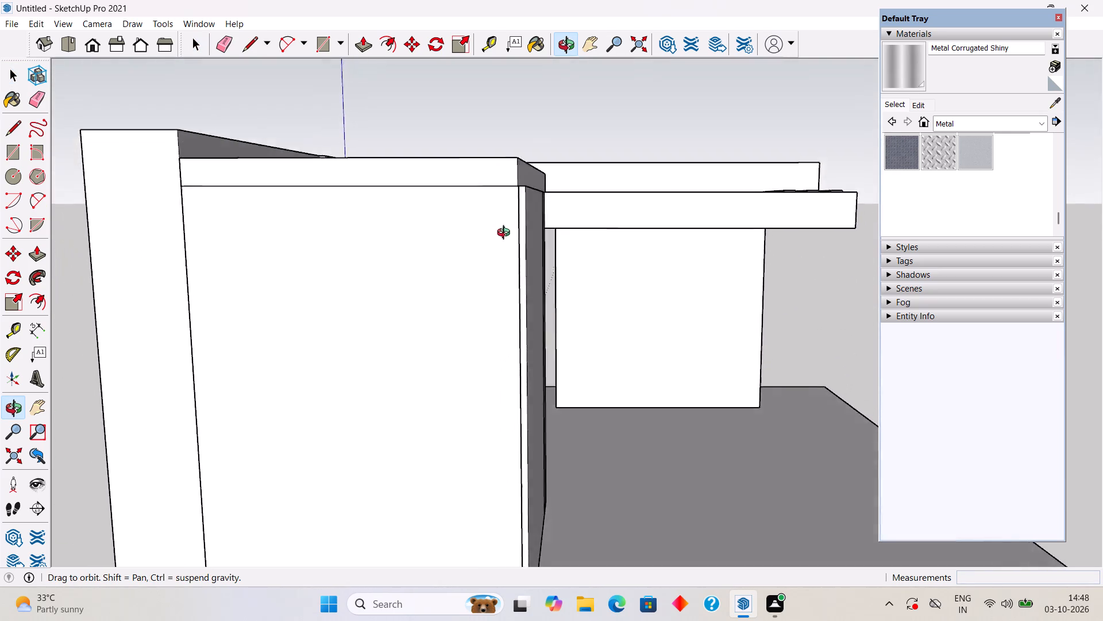
middle_drag(506, 234, 333, 200)
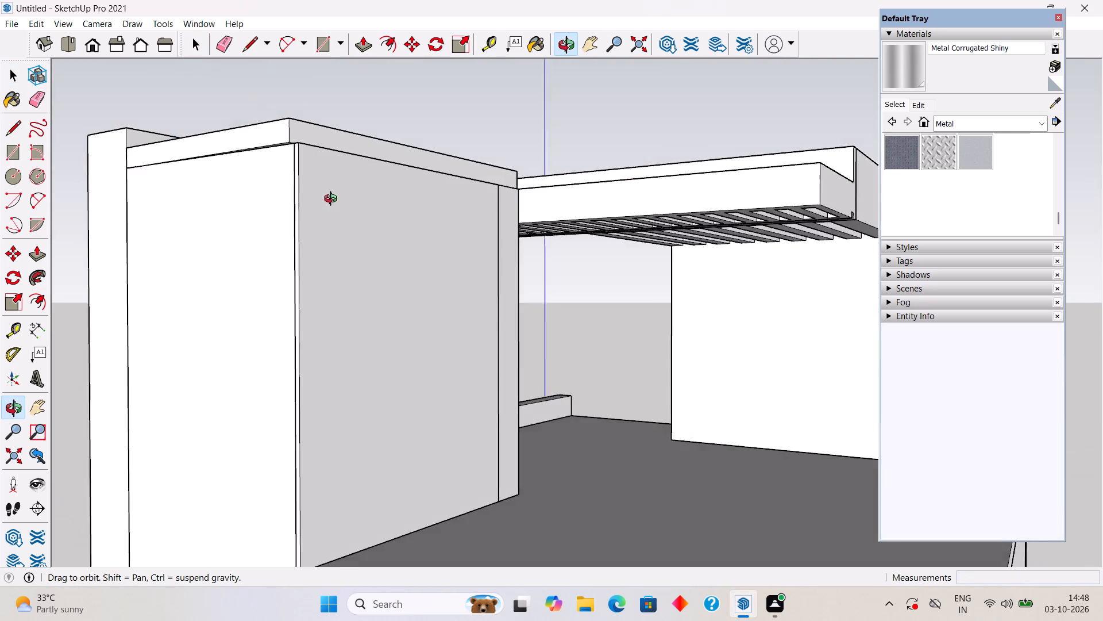
middle_drag(333, 200, 546, 221)
scroll(545, 221, down, 12)
scroll(575, 530, up, 6)
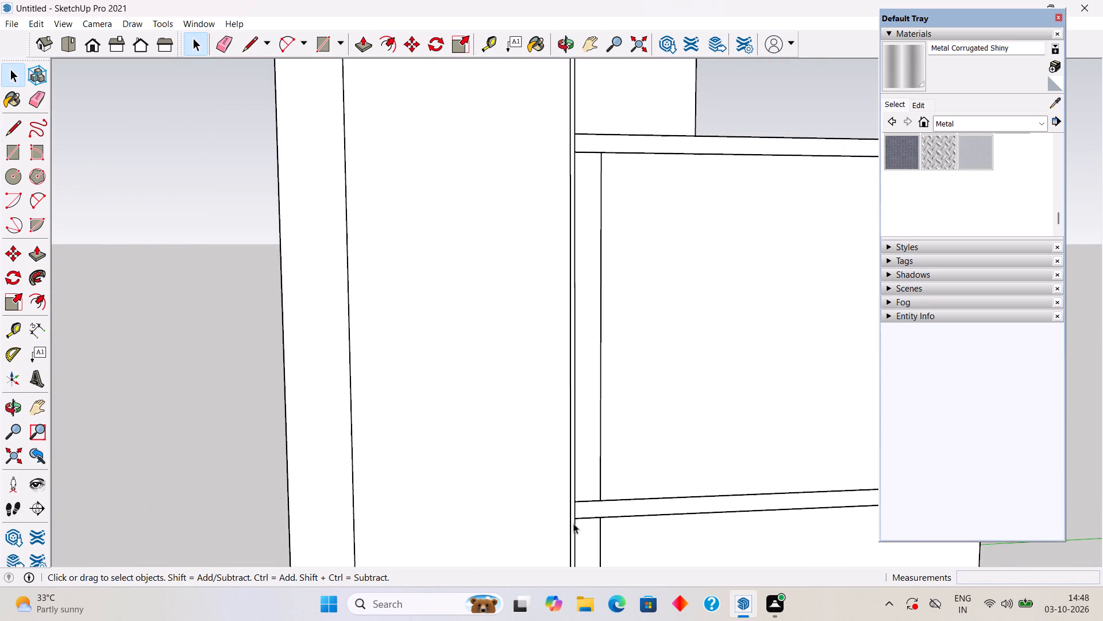
scroll(573, 523, up, 12)
scroll(577, 474, down, 20)
scroll(577, 474, down, 6)
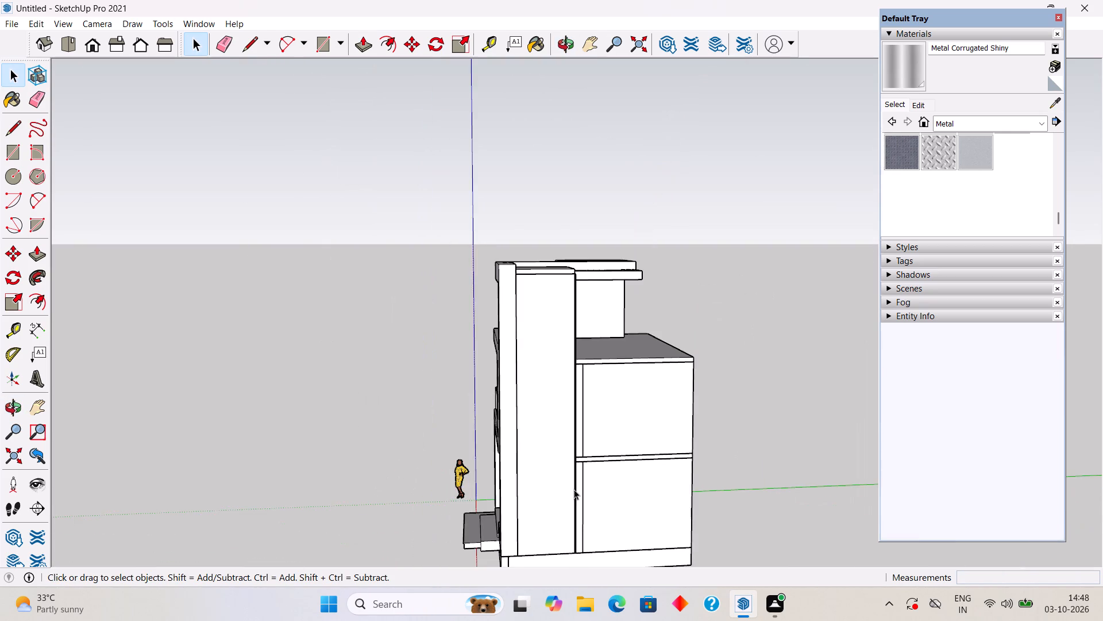
scroll(575, 504, down, 2)
scroll(584, 563, up, 16)
scroll(553, 531, up, 5)
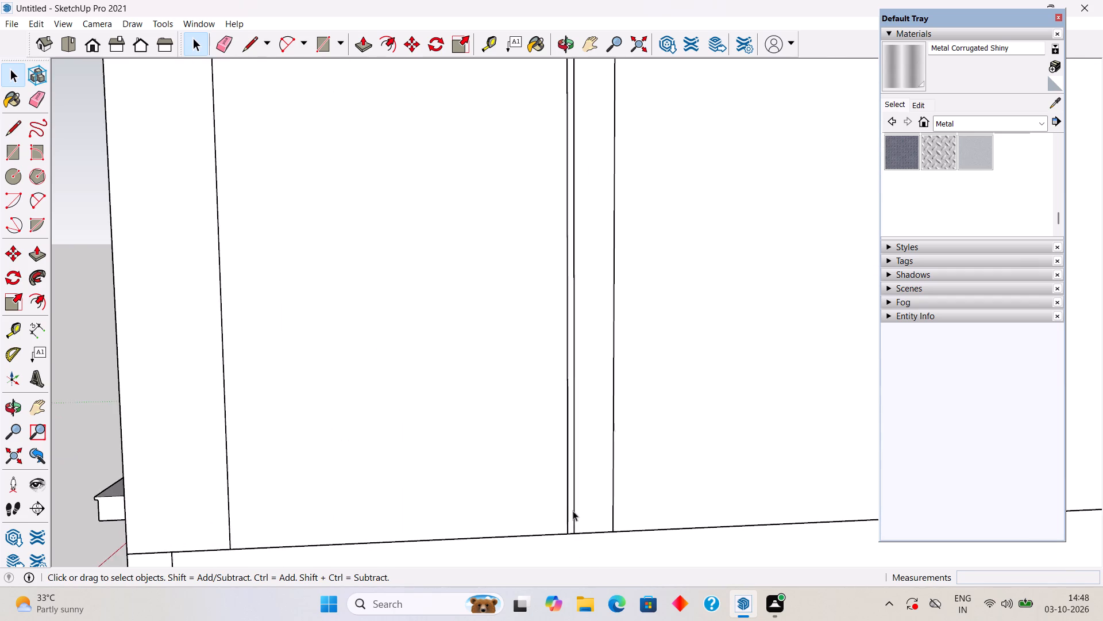
scroll(573, 511, up, 3)
scroll(569, 520, down, 1)
middle_drag(569, 520, 601, 509)
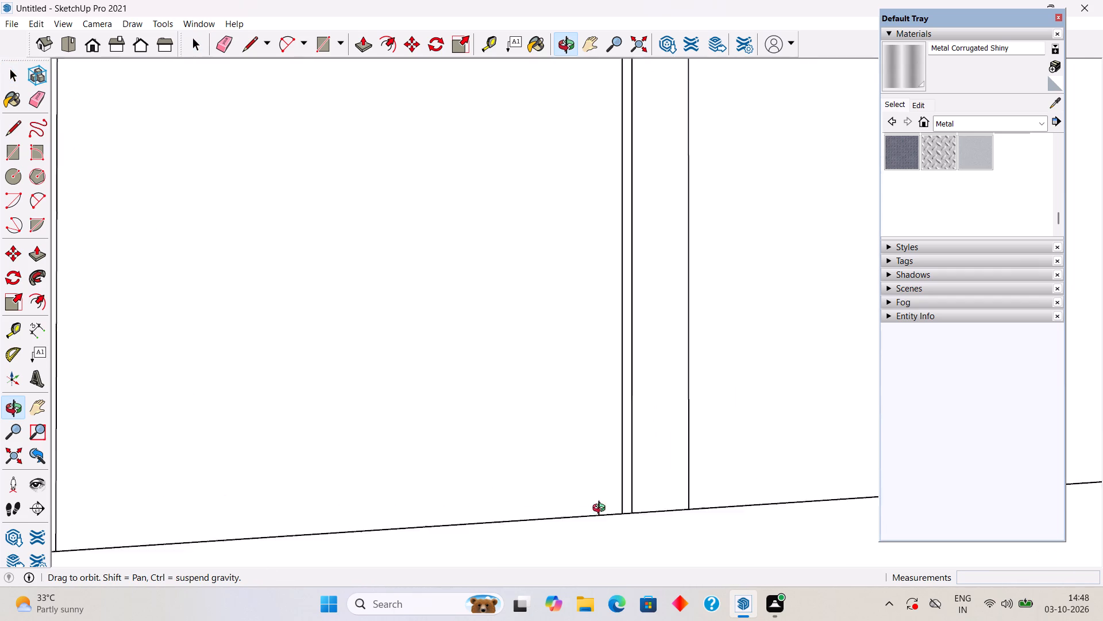
middle_drag(601, 509, 588, 562)
scroll(588, 562, down, 15)
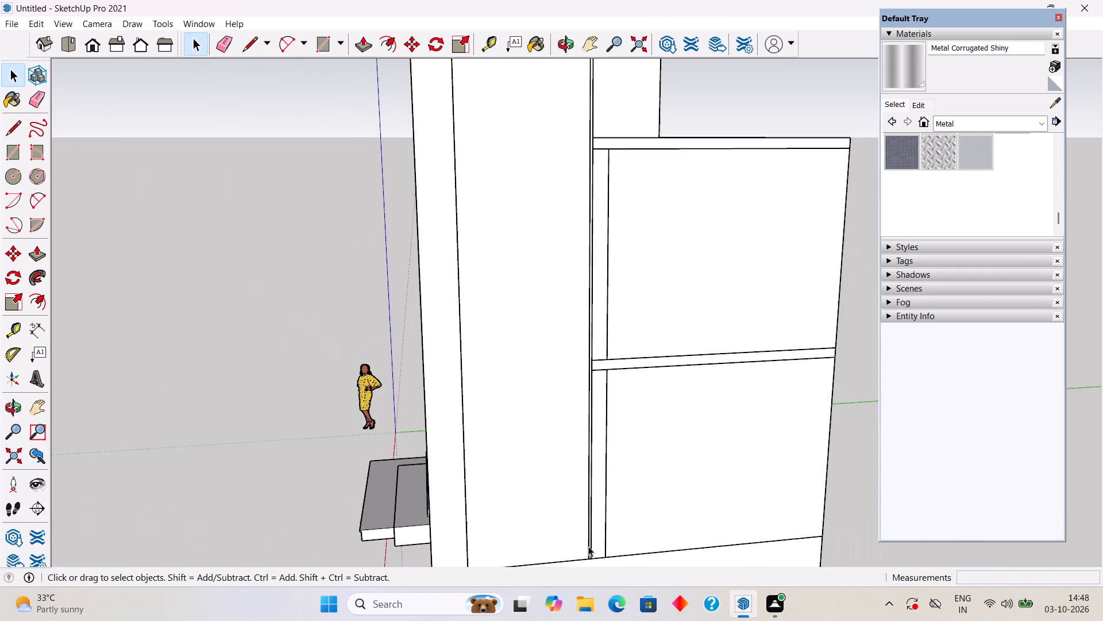
Examine the base of the joint between the tower's side wall and the main house to identify which pieces meet there.
scroll(588, 559, up, 1)
middle_drag(562, 528, 545, 447)
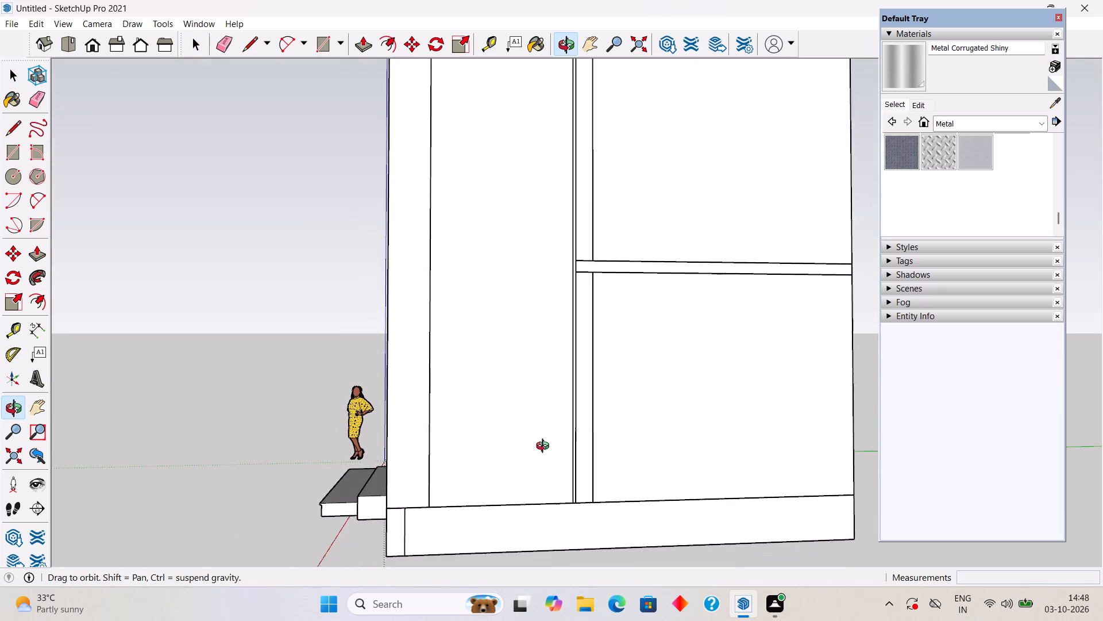
middle_drag(545, 447, 545, 446)
scroll(563, 455, up, 10)
middle_drag(570, 512, 525, 512)
click(479, 512)
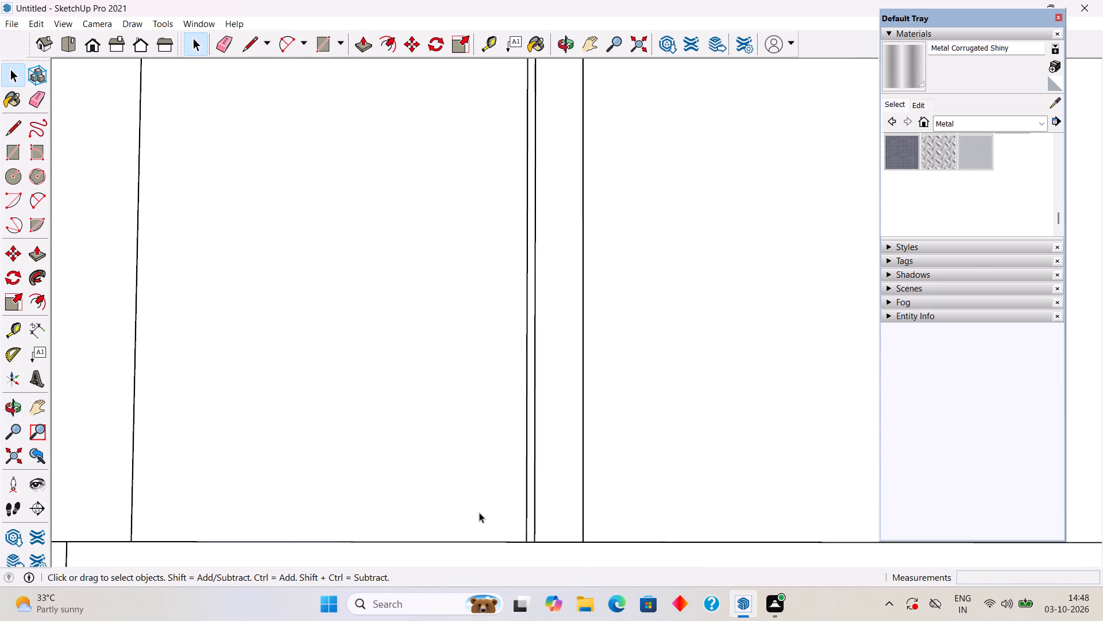
middle_drag(598, 505, 380, 554)
click(344, 524)
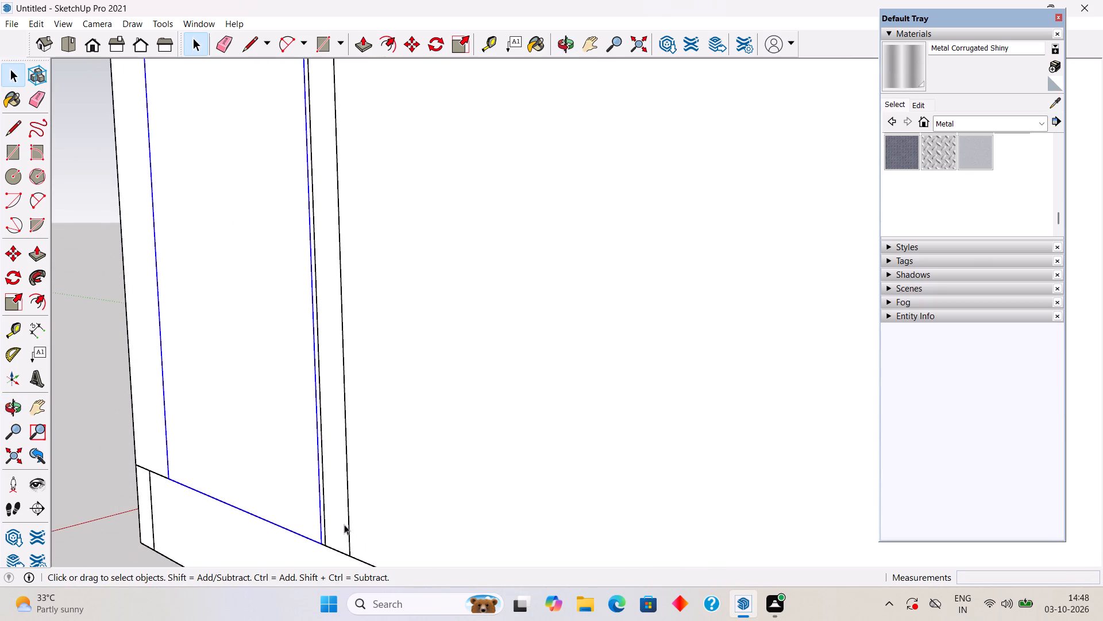
middle_drag(337, 525, 578, 473)
scroll(706, 473, up, 5)
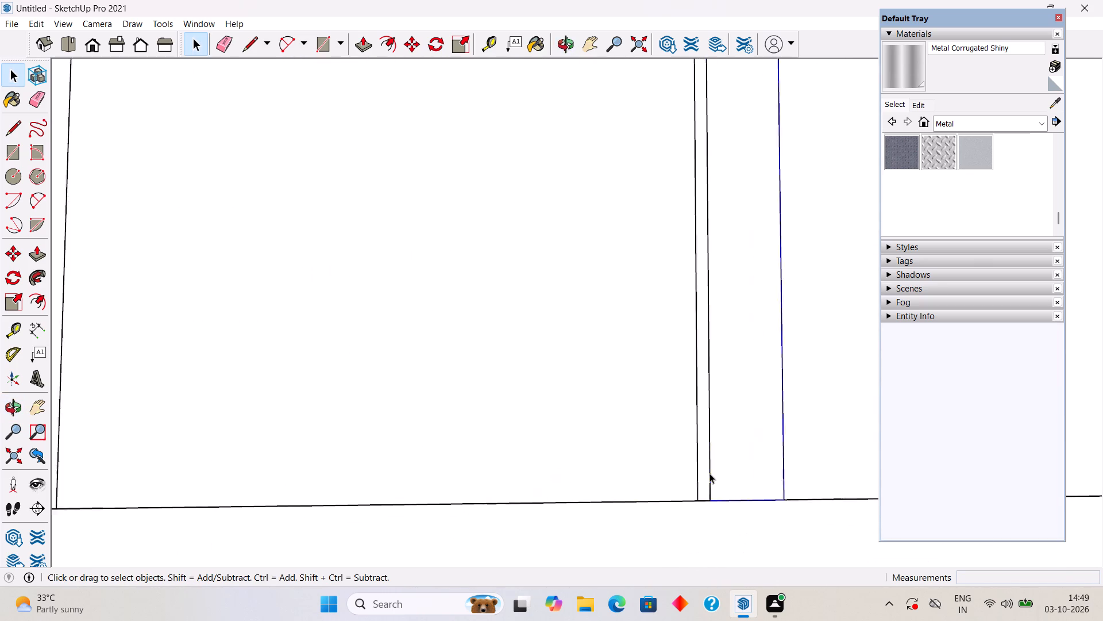
scroll(709, 473, up, 1)
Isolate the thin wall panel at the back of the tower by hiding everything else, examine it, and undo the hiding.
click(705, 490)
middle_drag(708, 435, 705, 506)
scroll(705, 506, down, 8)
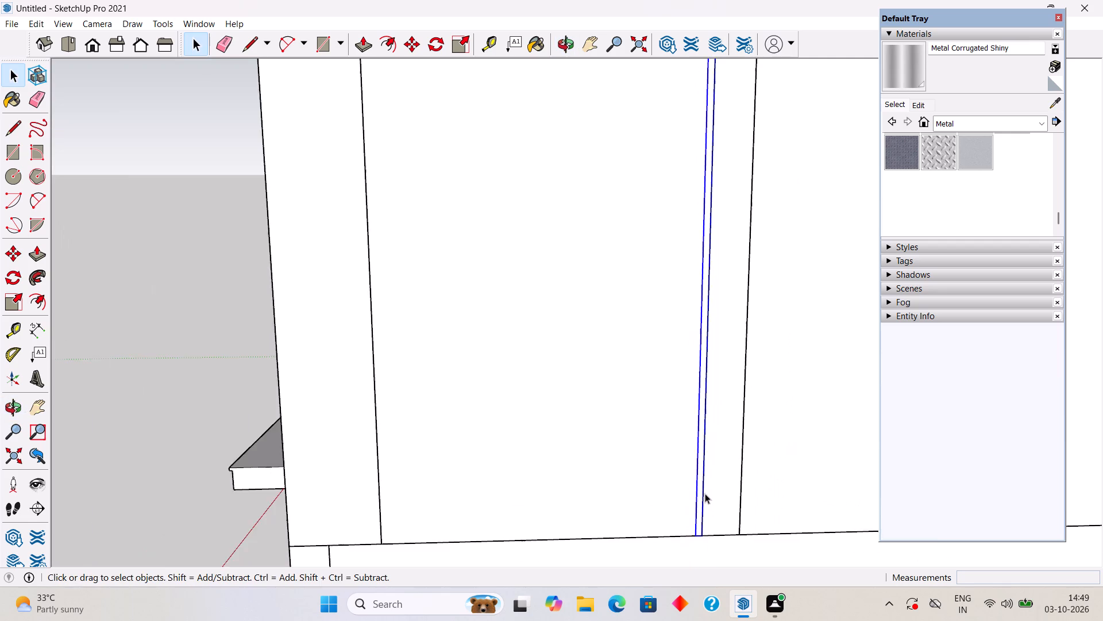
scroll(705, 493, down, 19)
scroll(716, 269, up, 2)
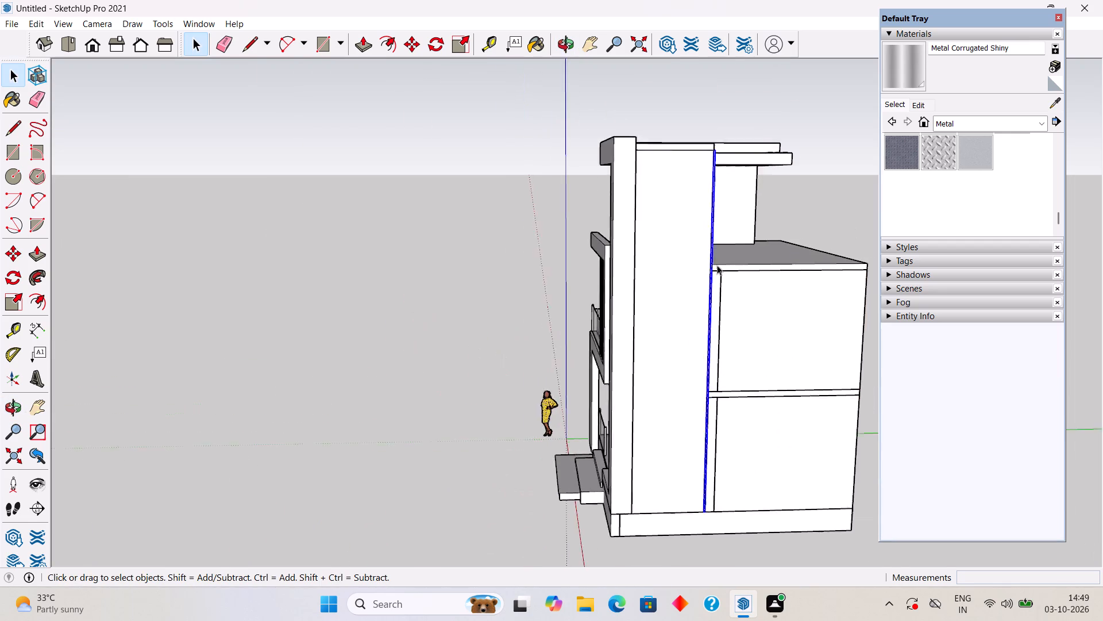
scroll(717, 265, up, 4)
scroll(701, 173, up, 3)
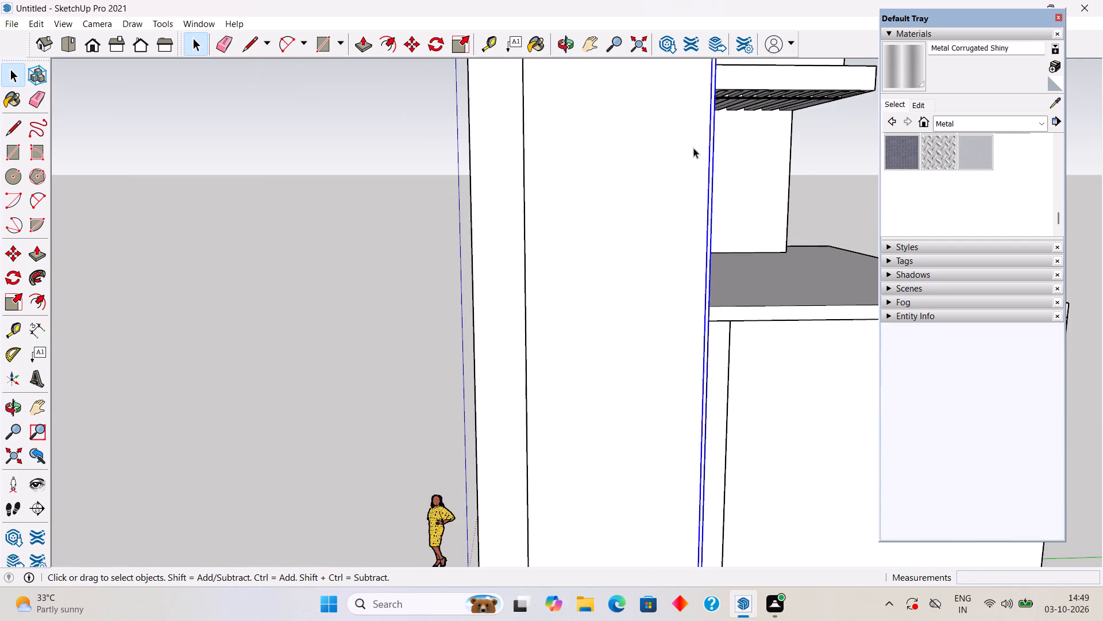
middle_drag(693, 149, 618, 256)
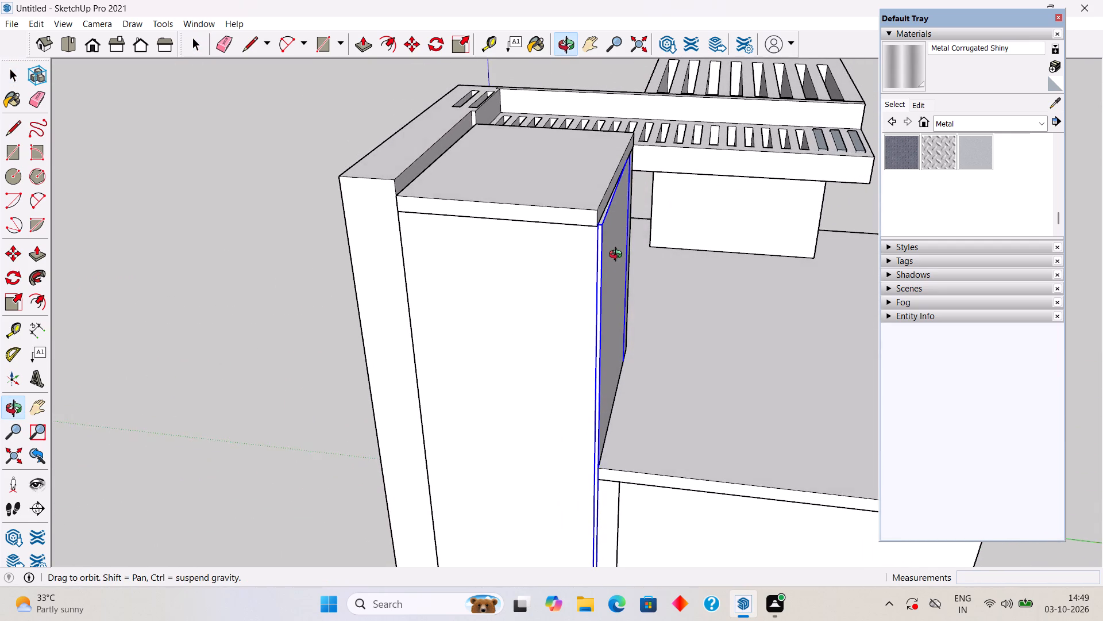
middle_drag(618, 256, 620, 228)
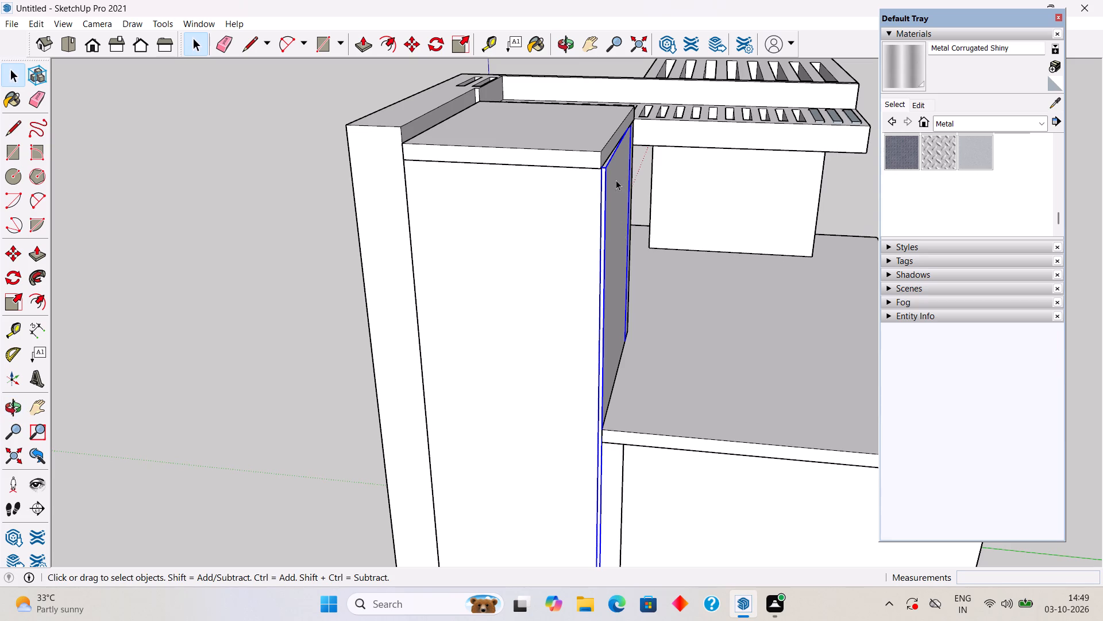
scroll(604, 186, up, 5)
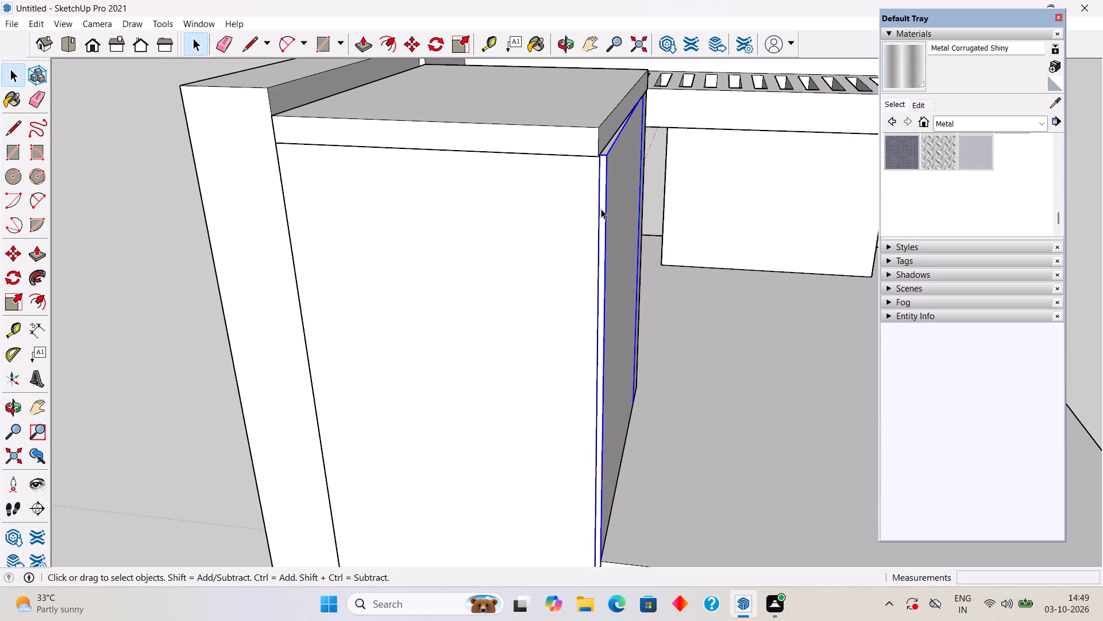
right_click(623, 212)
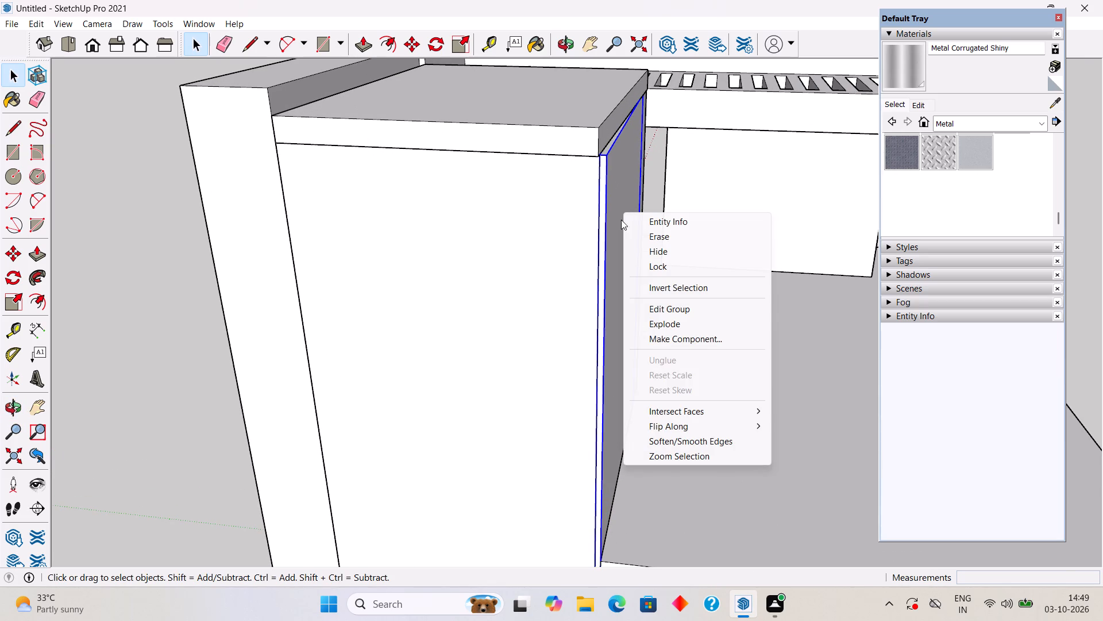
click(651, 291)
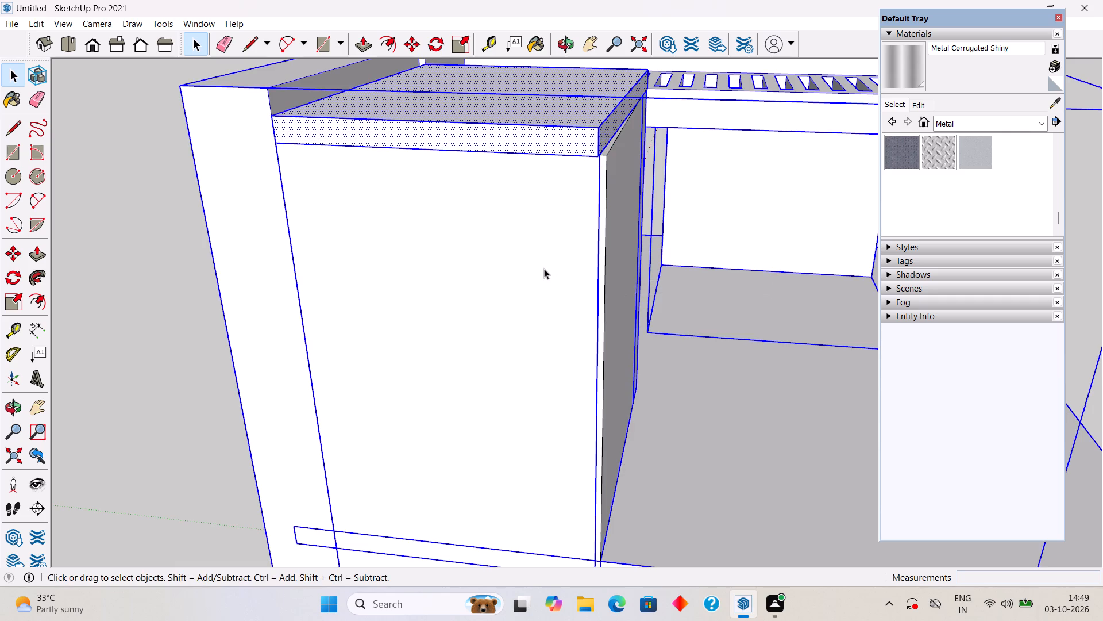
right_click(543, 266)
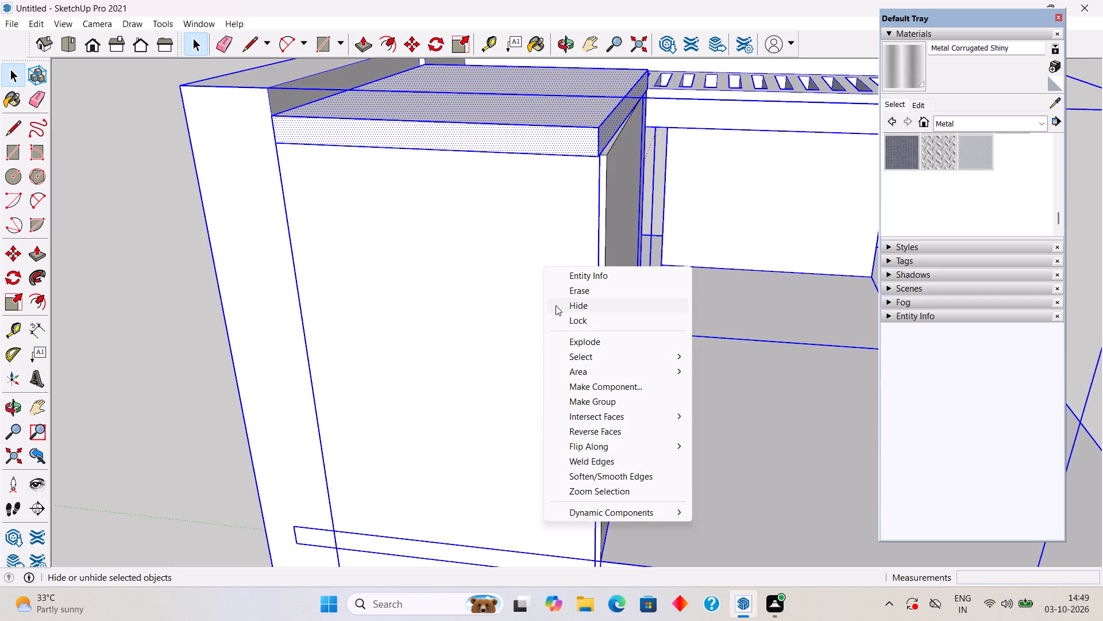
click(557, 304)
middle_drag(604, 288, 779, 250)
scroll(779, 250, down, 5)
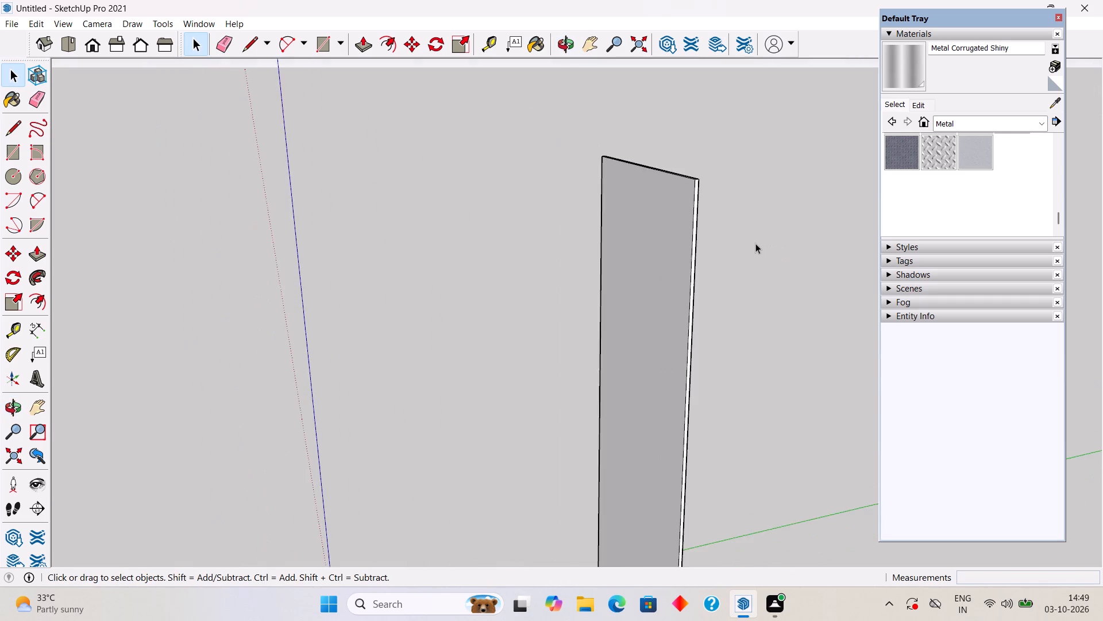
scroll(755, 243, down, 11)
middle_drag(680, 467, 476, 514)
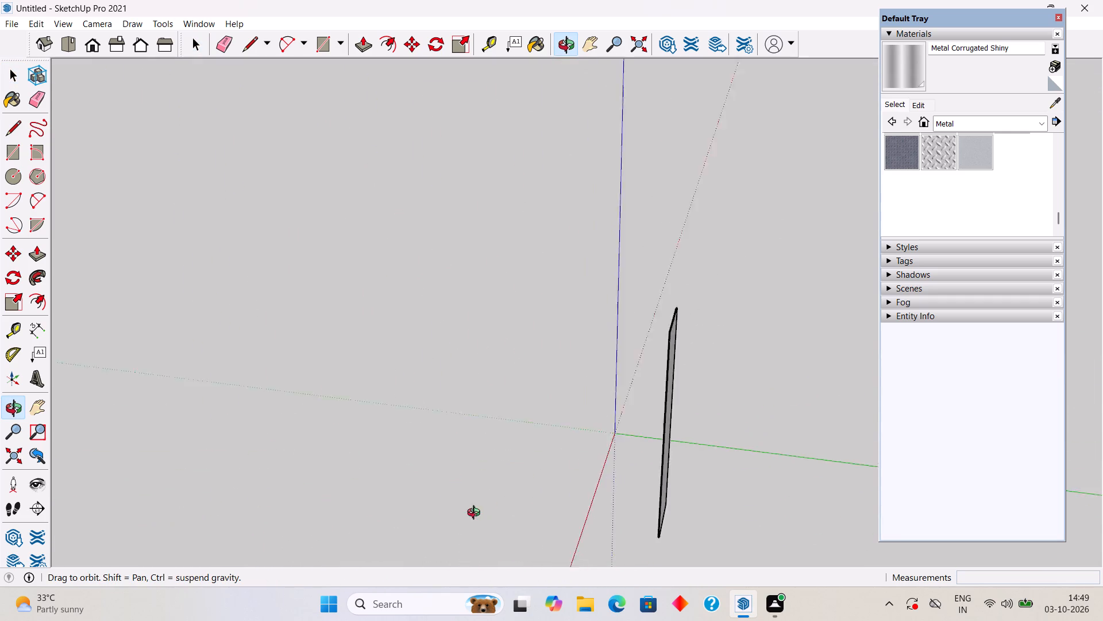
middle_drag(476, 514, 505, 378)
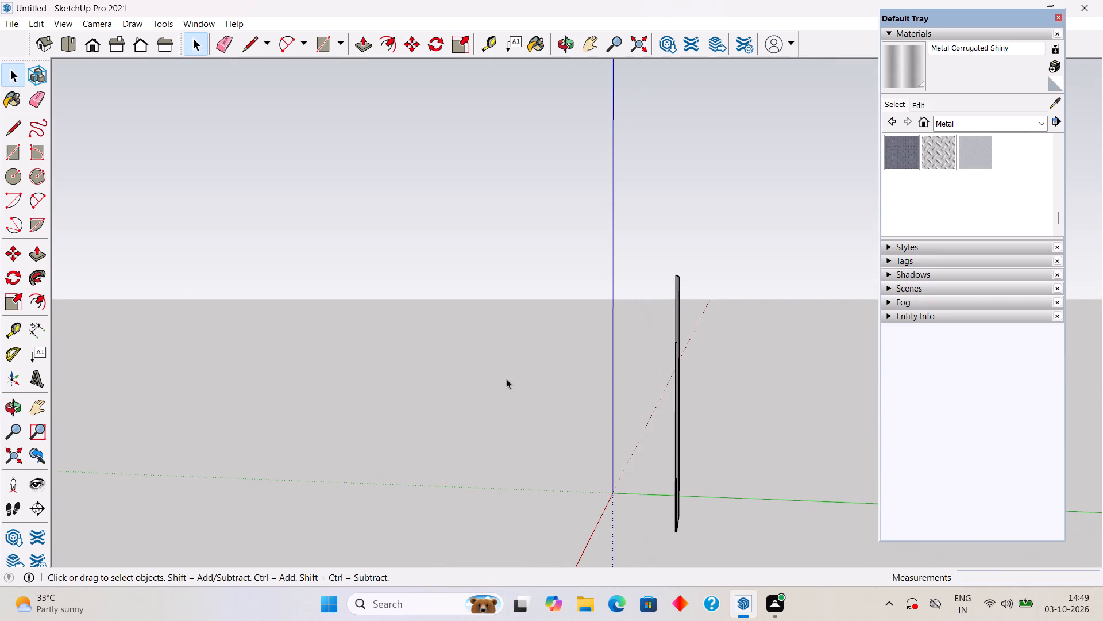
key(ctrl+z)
Delete the thin full-height wall panel at the back of the stair tower, facing the roof terrace.
scroll(715, 309, up, 5)
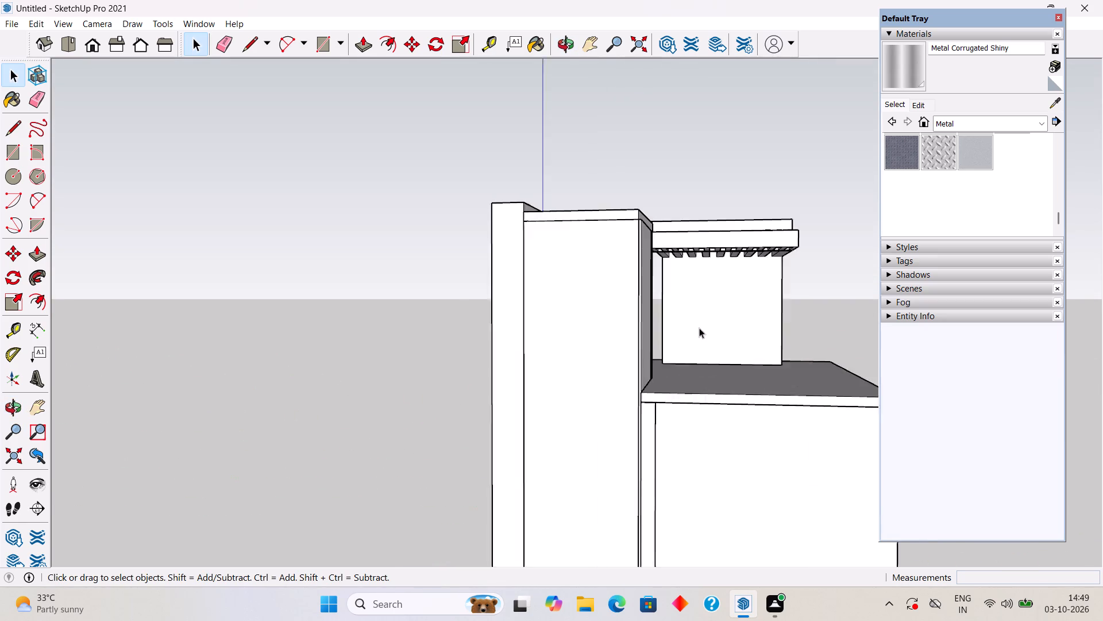
scroll(699, 328, up, 2)
scroll(642, 346, up, 4)
middle_drag(628, 329, 568, 436)
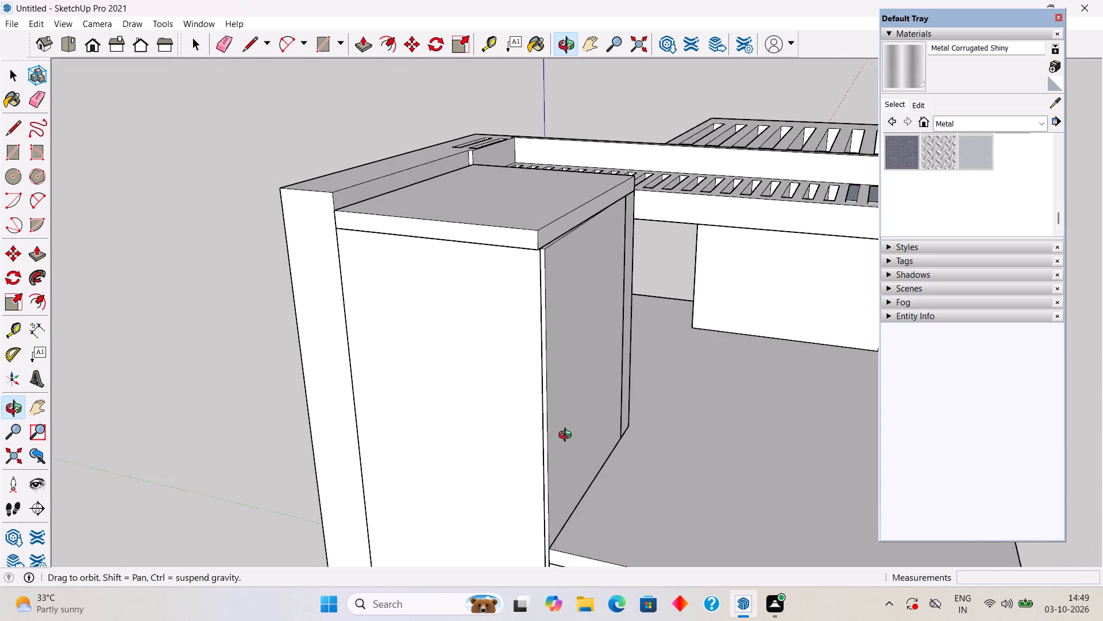
middle_drag(568, 436, 426, 411)
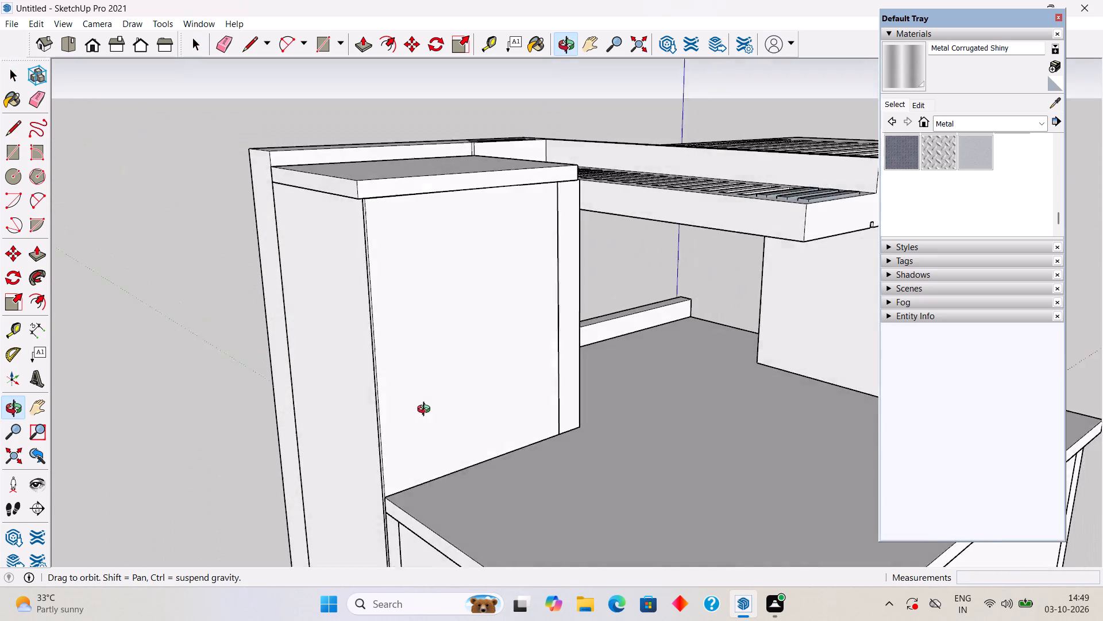
middle_drag(426, 411, 576, 471)
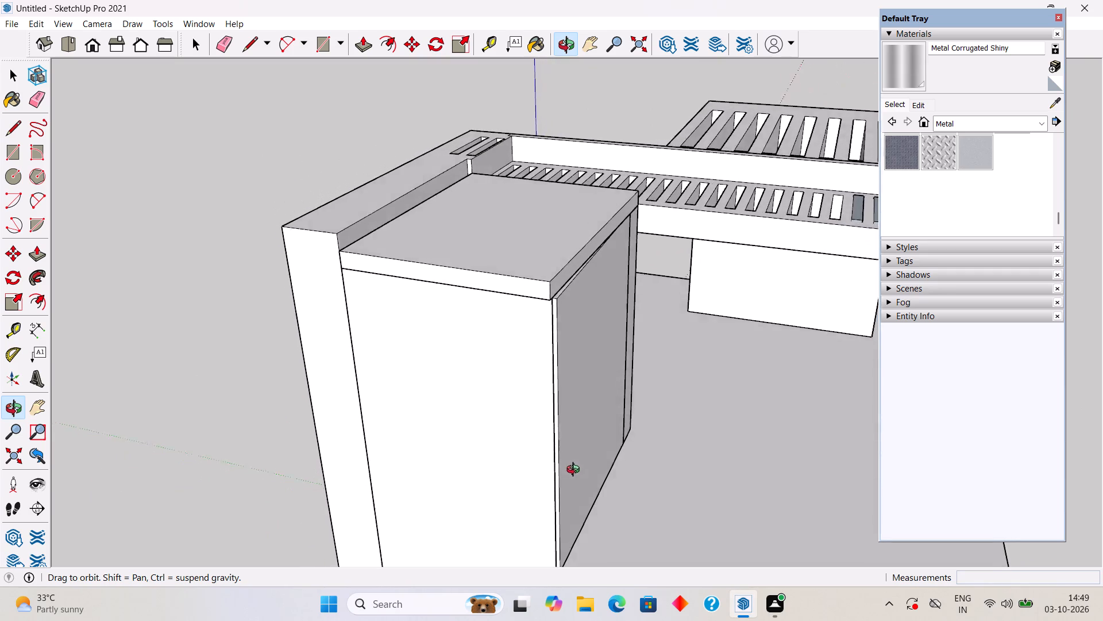
middle_drag(576, 471, 678, 153)
scroll(678, 154, down, 9)
scroll(693, 312, down, 3)
middle_drag(704, 416, 748, 526)
scroll(747, 525, down, 4)
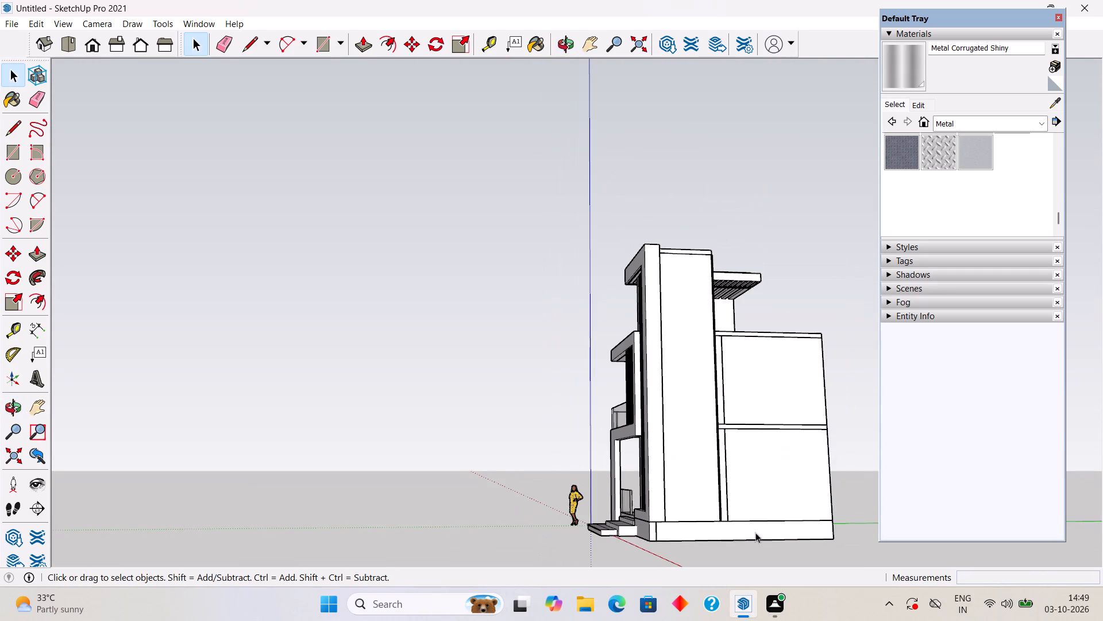
middle_drag(684, 397, 350, 483)
click(585, 325)
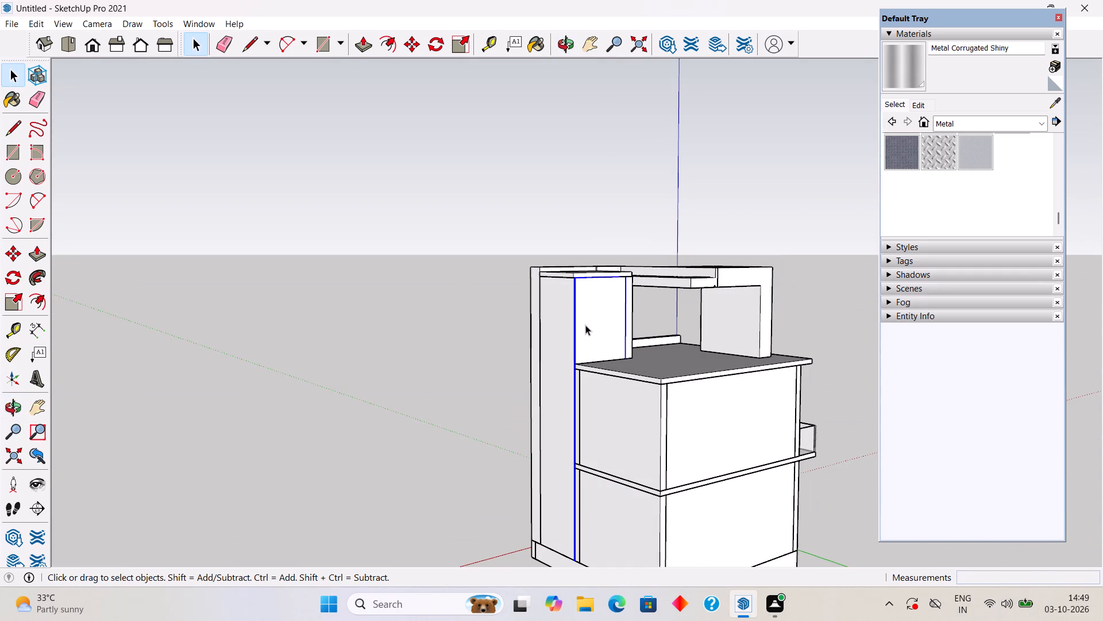
key(Delete)
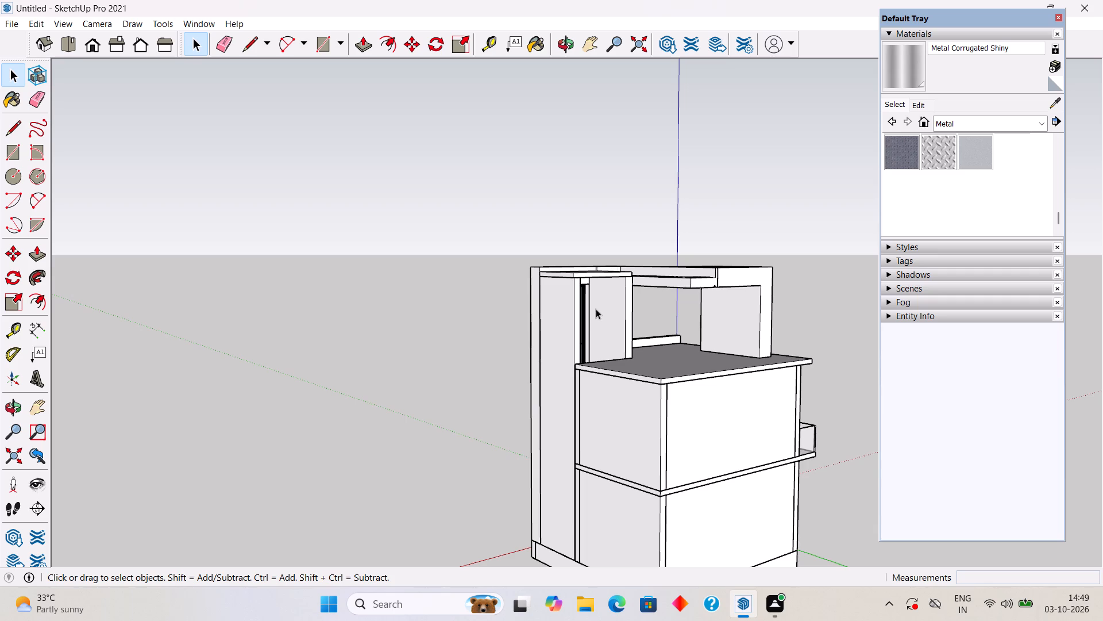
Extend the narrow rear face of the tower's side wall 1 1/2" toward the main house with Push/Pull.
middle_drag(596, 309, 882, 407)
scroll(645, 469, up, 5)
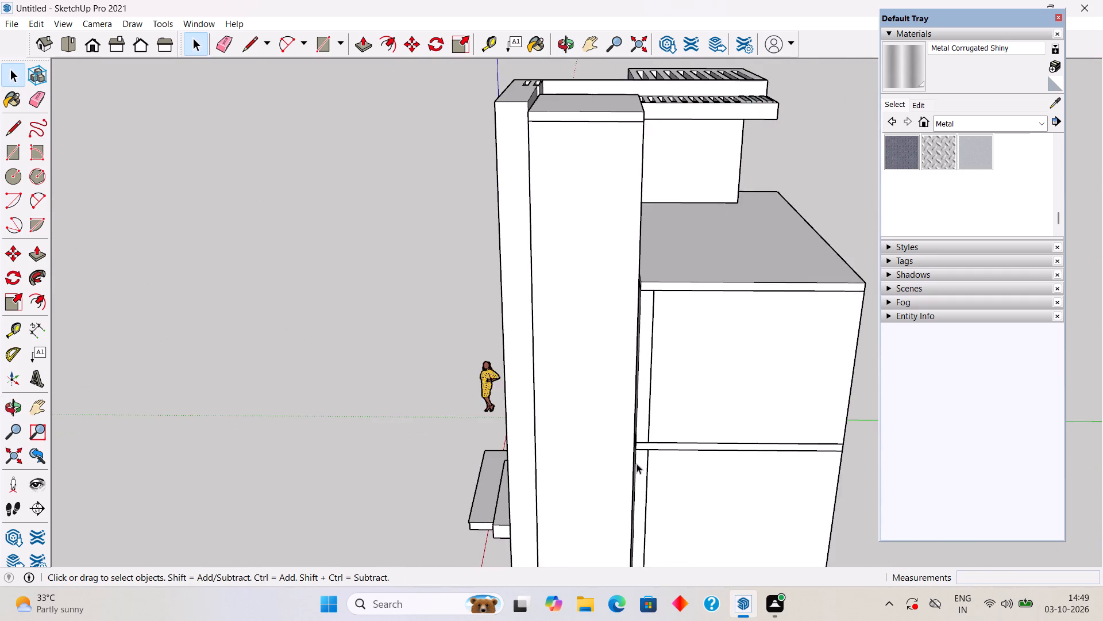
scroll(637, 463, up, 11)
middle_drag(646, 255, 511, 260)
scroll(479, 239, right, 1)
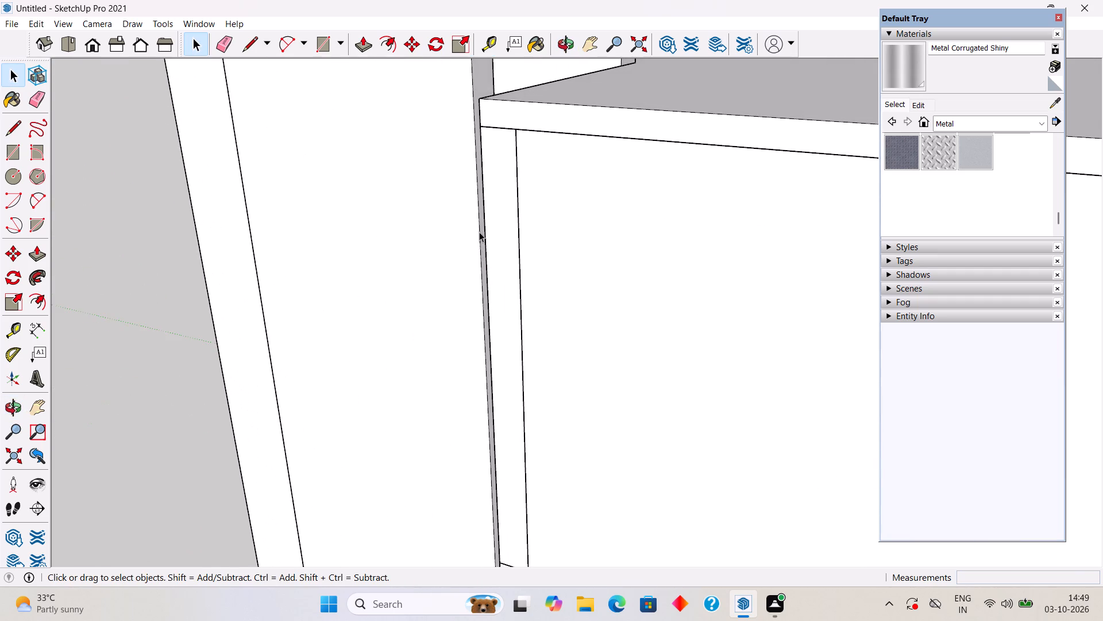
scroll(480, 231, up, 5)
scroll(484, 214, right, 1)
click(485, 217)
scroll(485, 217, left, 1)
double_click(485, 217)
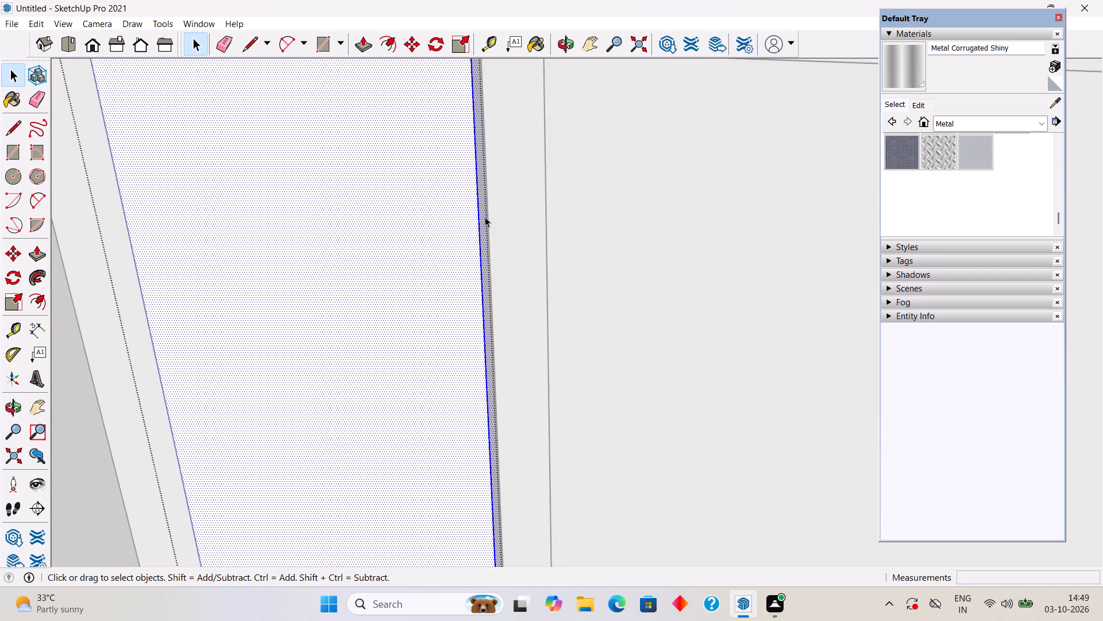
click(485, 217)
key(p)
click(485, 217)
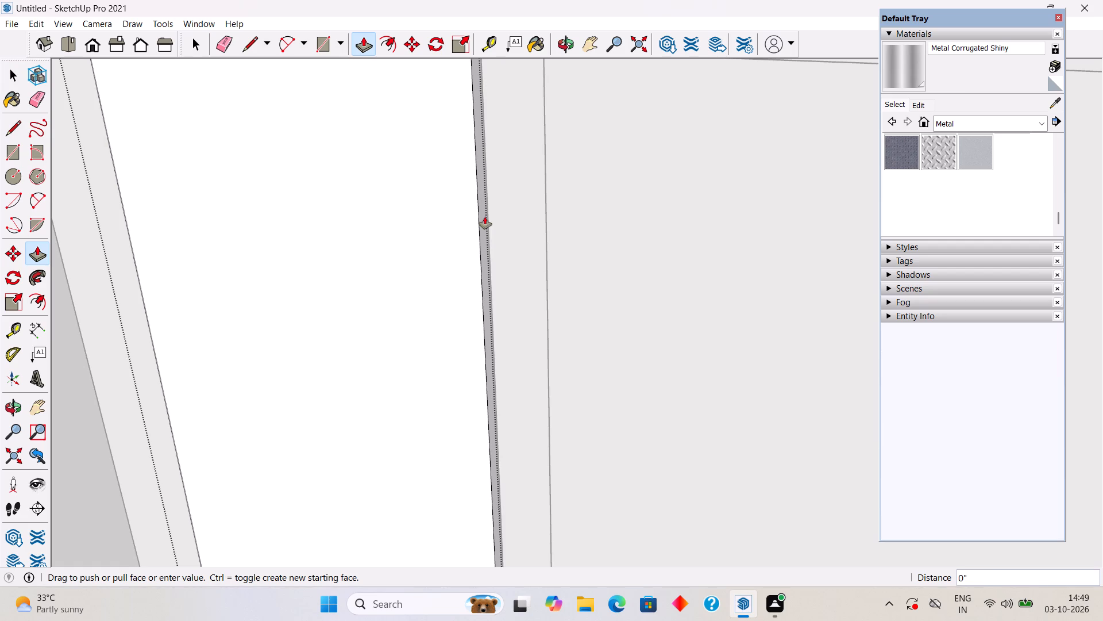
click(491, 250)
key(space)
scroll(480, 210, down, 20)
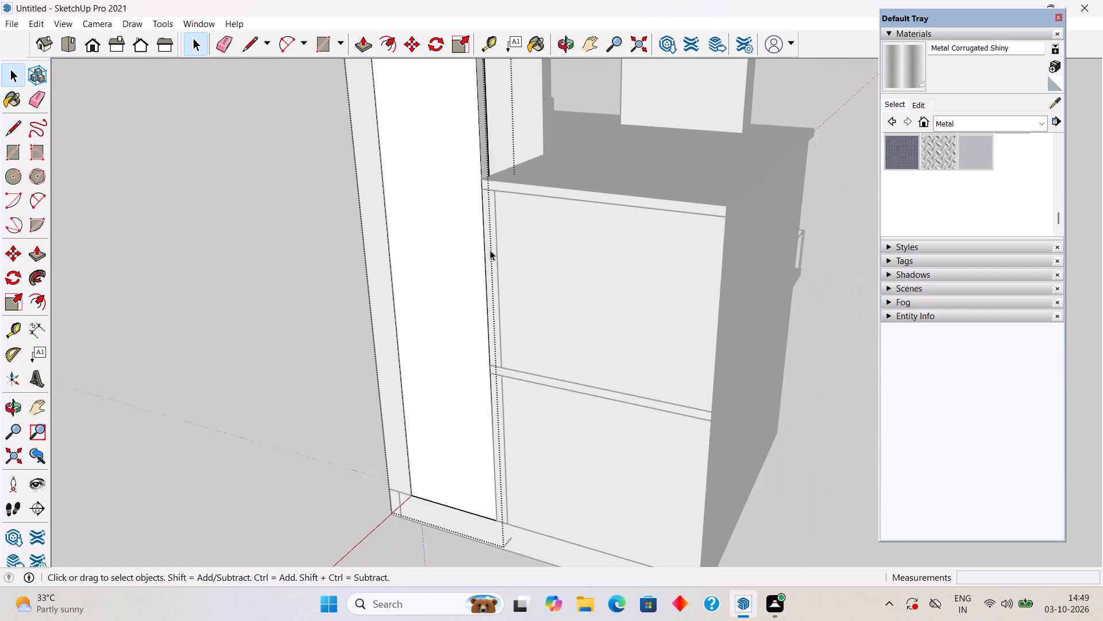
scroll(490, 250, down, 3)
click(310, 288)
Hide the tall three-storey glazed window on the front of the stair tower.
middle_drag(425, 265, 991, 294)
middle_drag(640, 377, 743, 245)
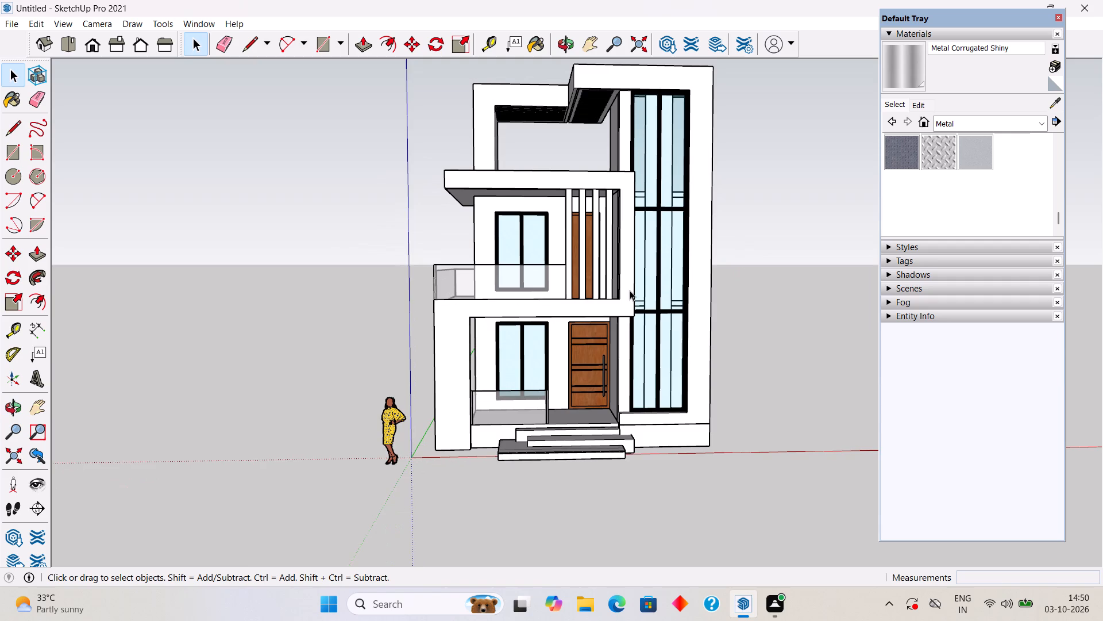
scroll(645, 290, up, 6)
click(663, 288)
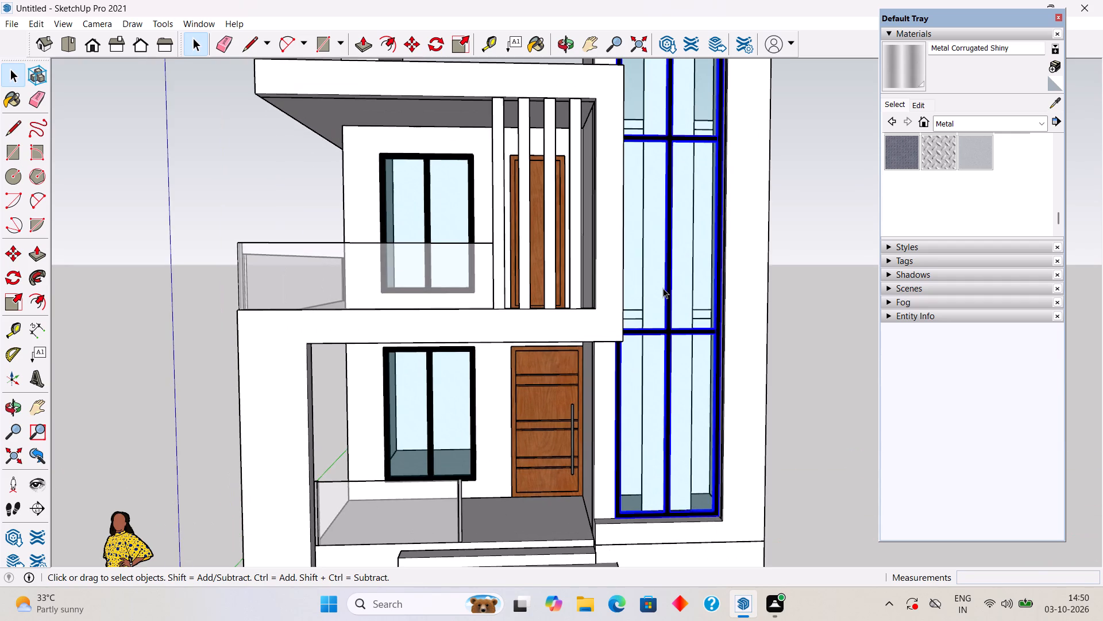
right_click(663, 288)
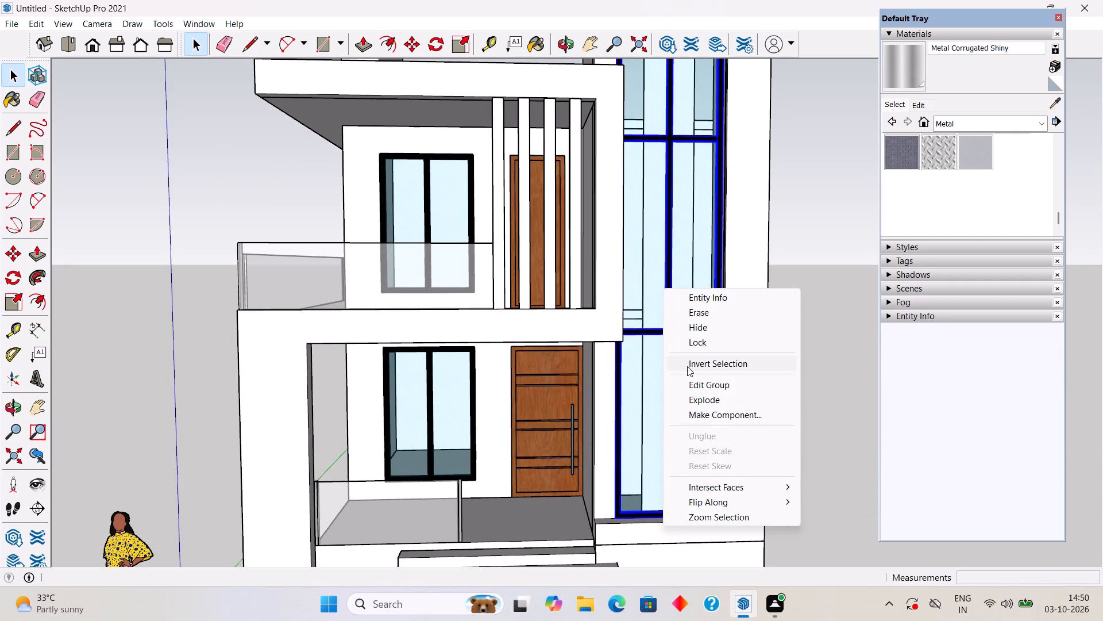
click(689, 332)
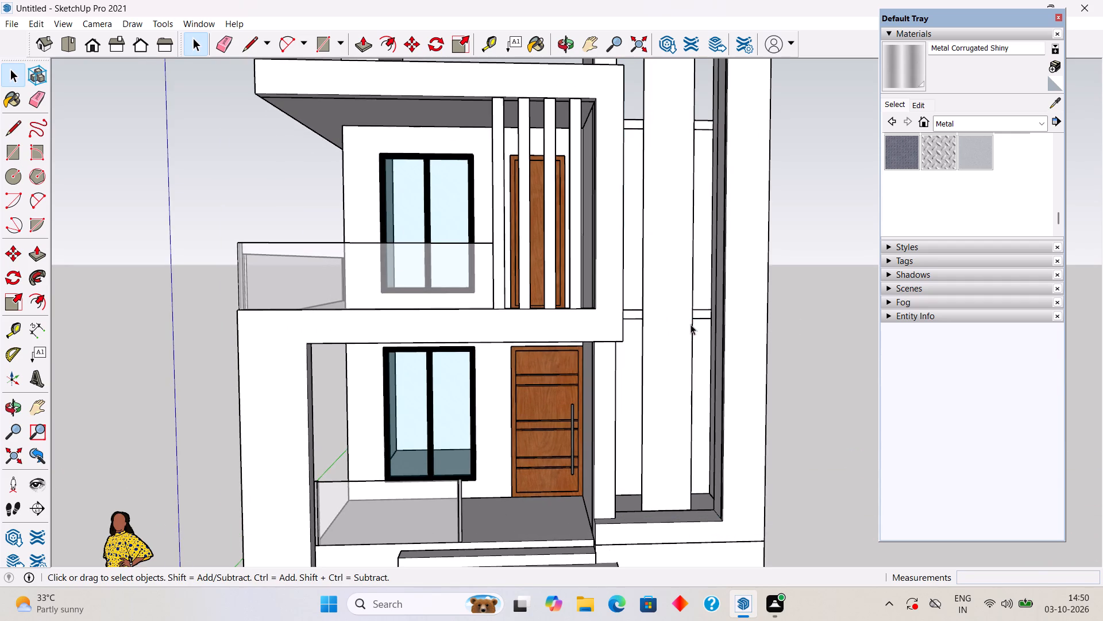
Hide the tall narrow vertical panel standing behind the tower's window opening.
click(675, 310)
right_click(674, 310)
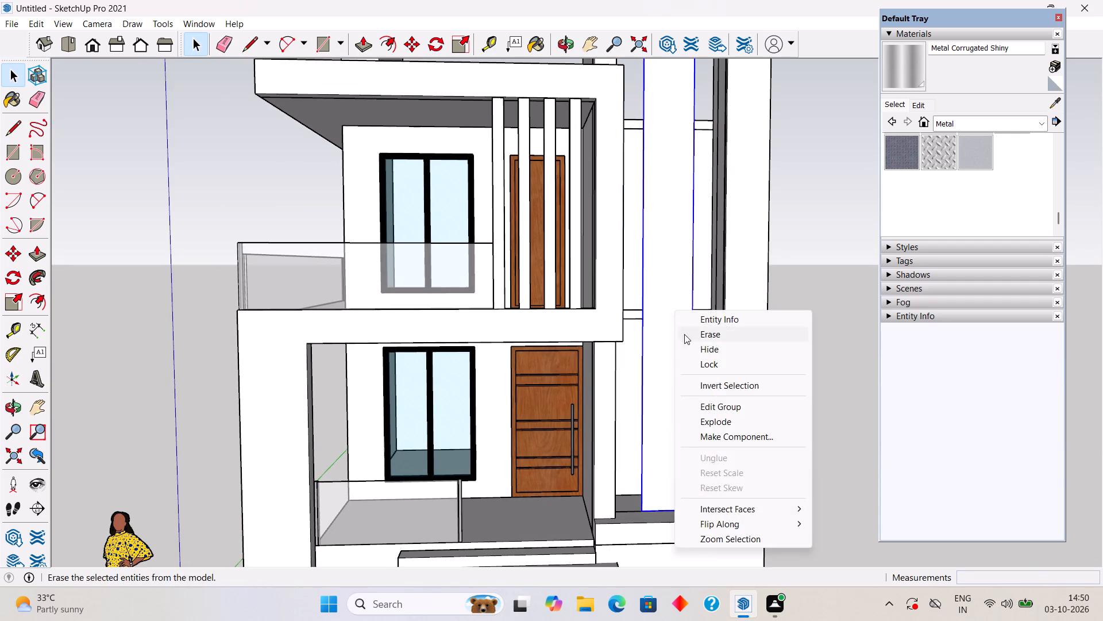
click(692, 353)
Draw a 6' 3" by 21' rectangle across the back of the stair tower, from roof-terrace level down to the ground floor.
middle_drag(685, 281, 633, 410)
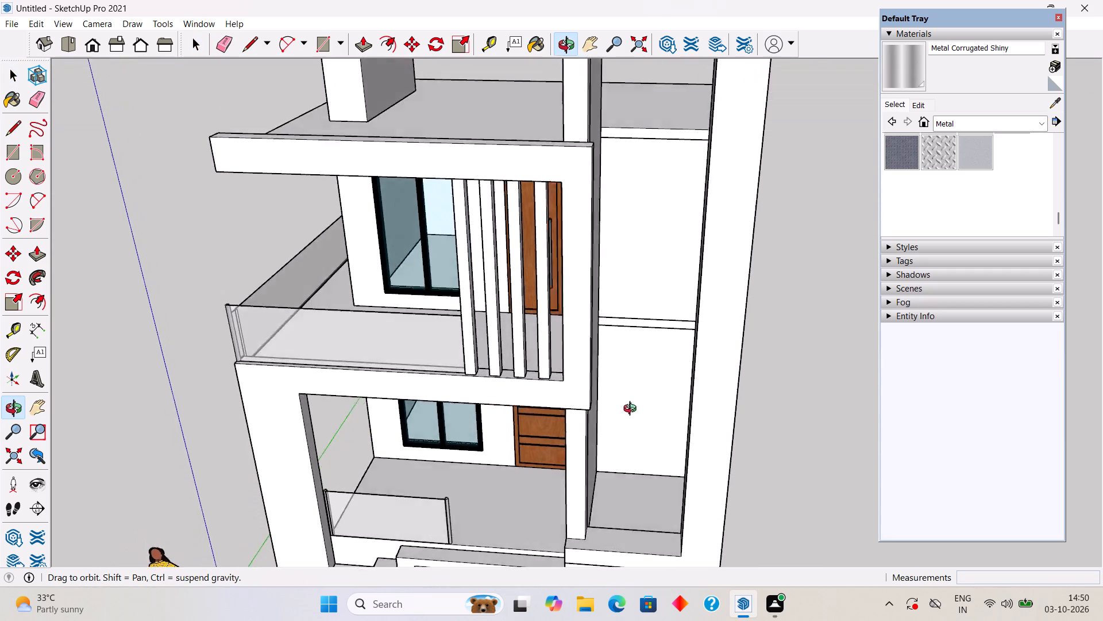
middle_drag(633, 410, 624, 504)
scroll(624, 504, down, 3)
middle_drag(673, 282, 673, 266)
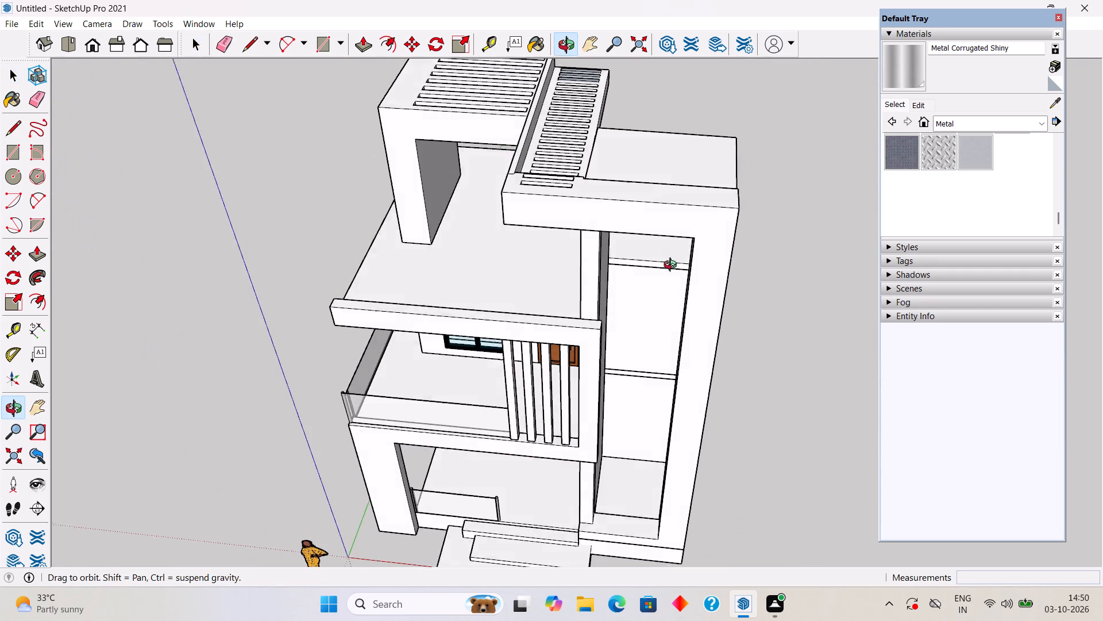
middle_drag(673, 266, 673, 111)
scroll(542, 249, up, 6)
scroll(666, 248, up, 3)
middle_drag(657, 215, 614, 216)
scroll(607, 168, up, 3)
middle_drag(626, 193, 643, 192)
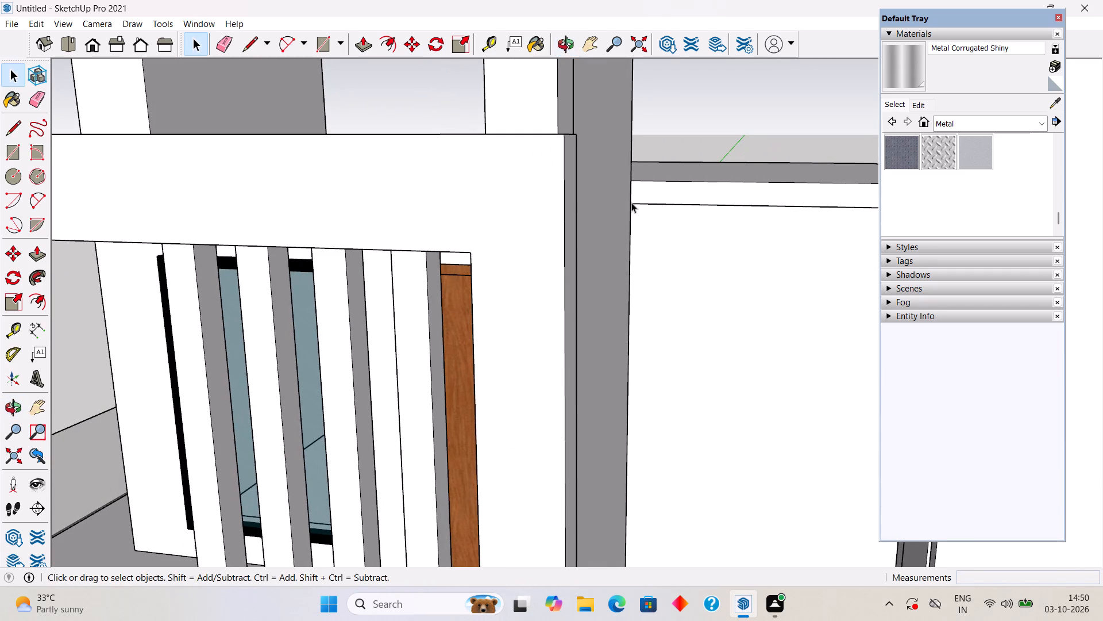
key(r)
click(632, 181)
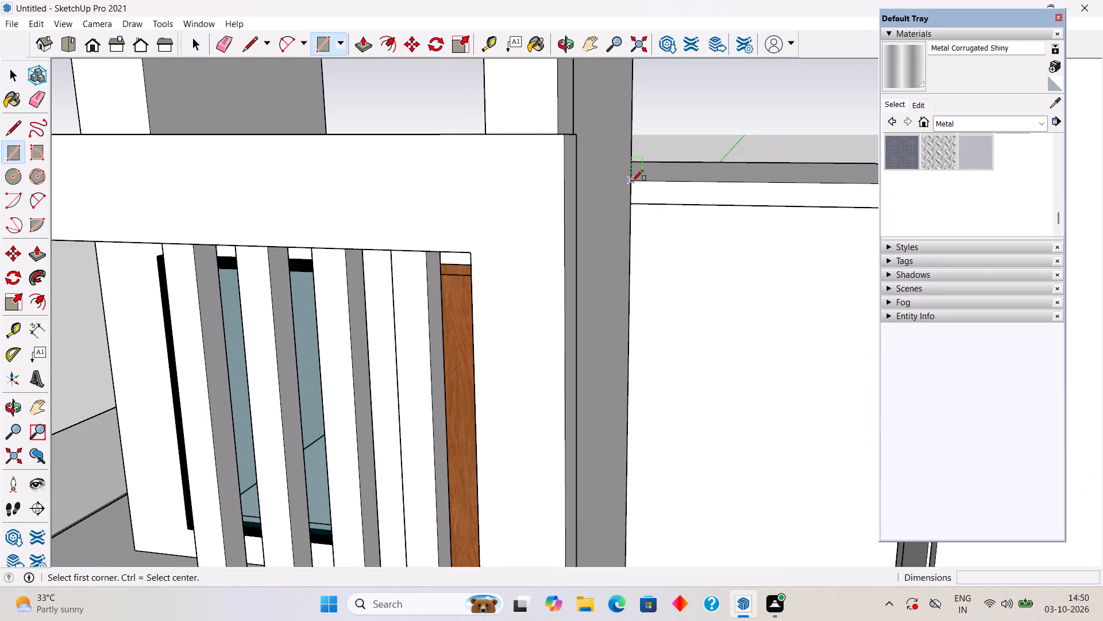
scroll(632, 187, down, 12)
scroll(663, 399, up, 6)
scroll(655, 478, down, 5)
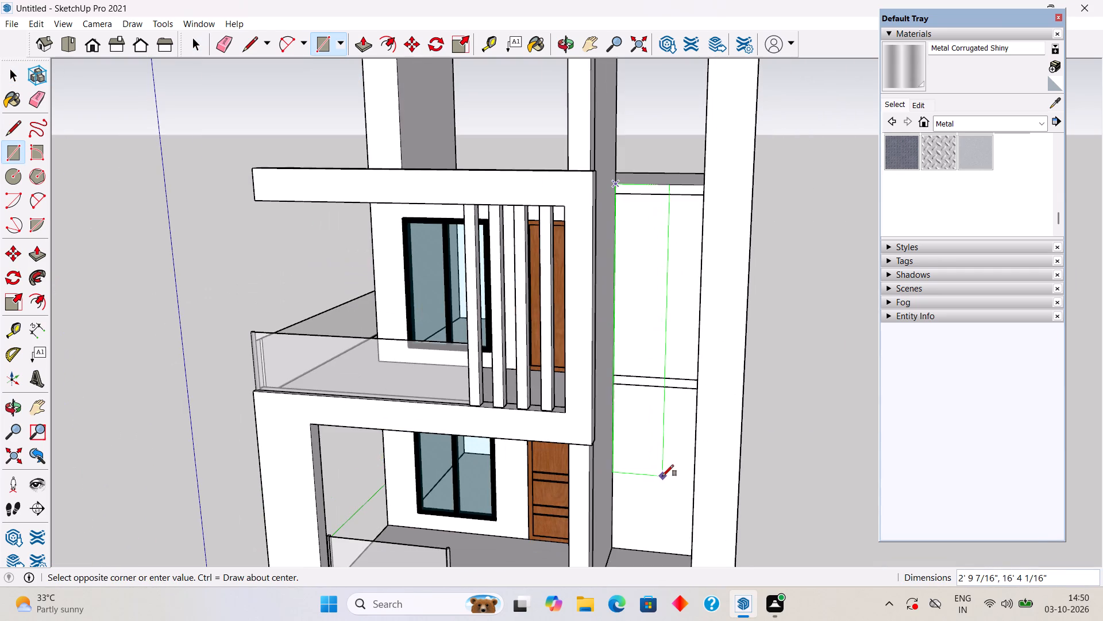
middle_drag(649, 509, 724, 467)
scroll(731, 525, up, 3)
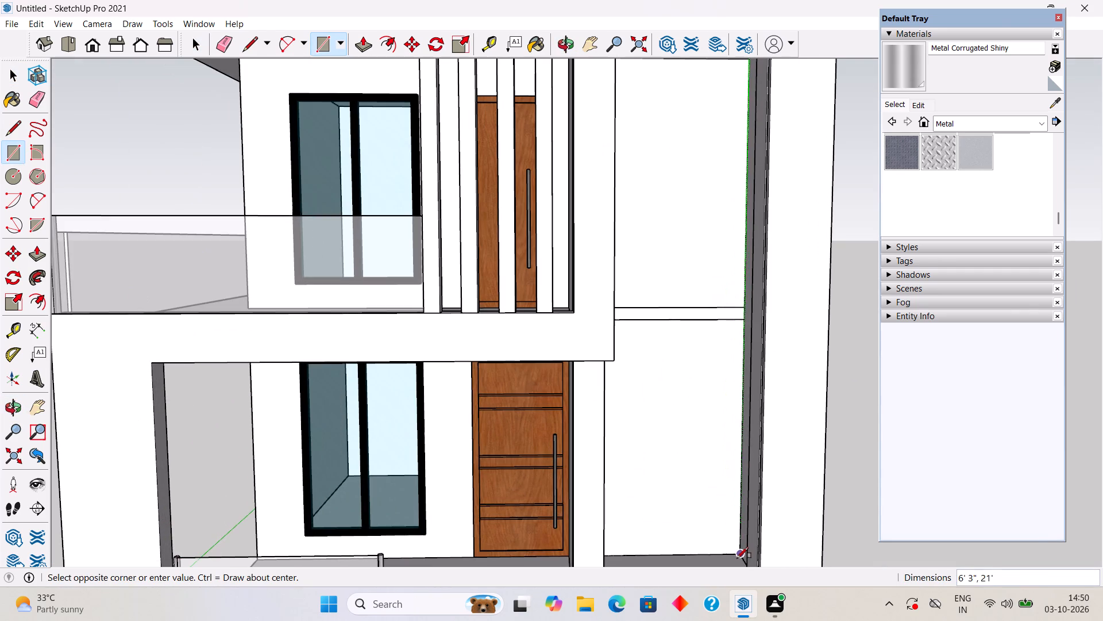
click(743, 552)
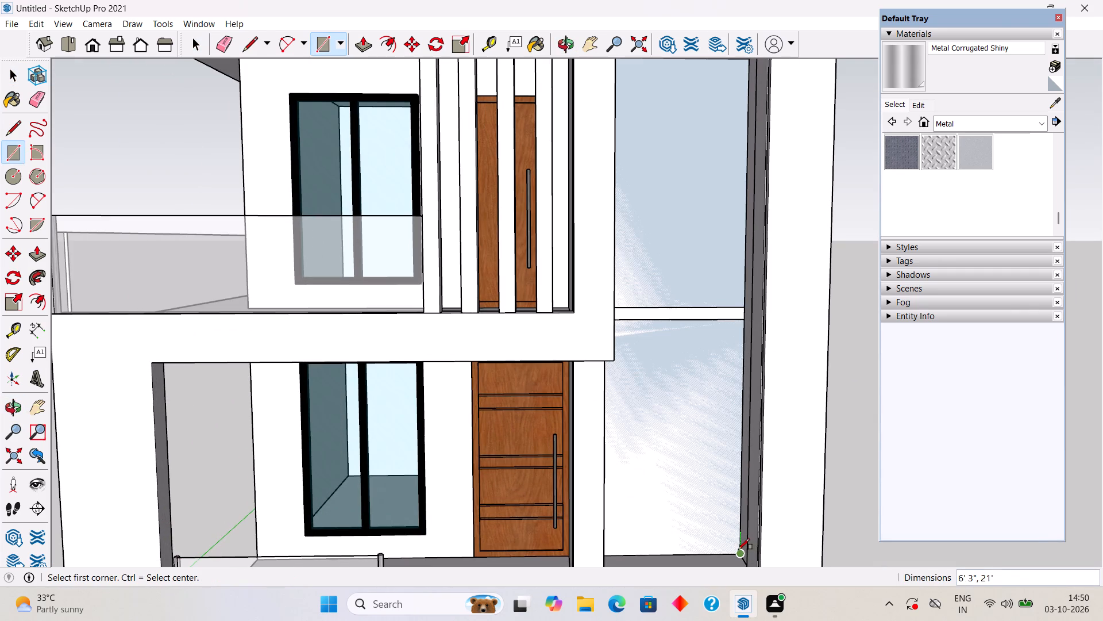
Extrude the new back-wall rectangle of the stair tower 3" with Push/Pull.
key(space)
click(678, 419)
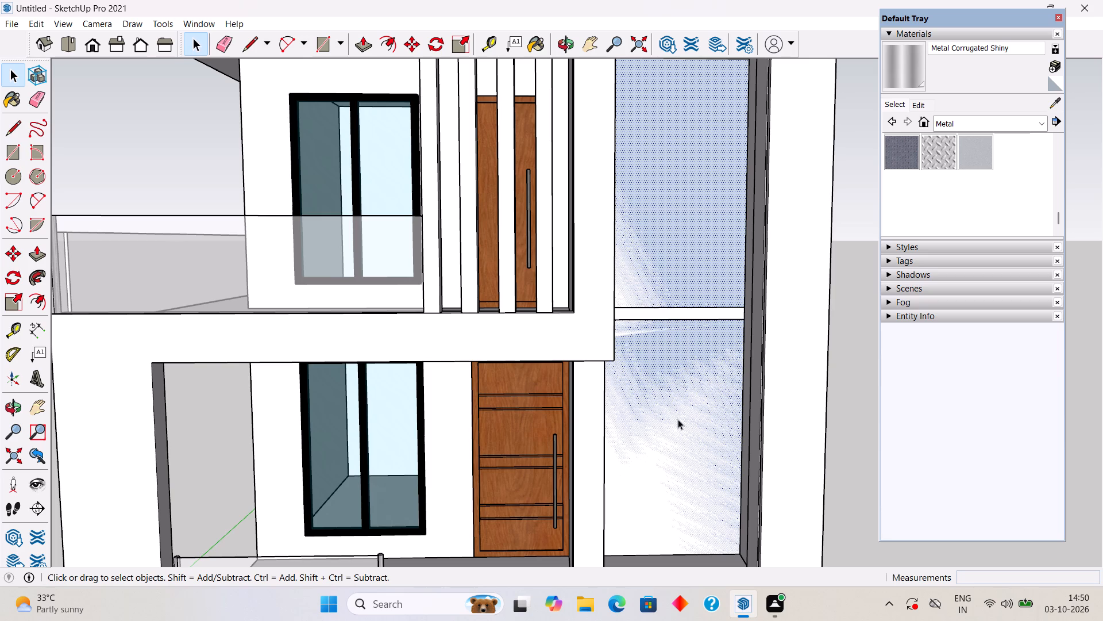
key(p)
click(678, 419)
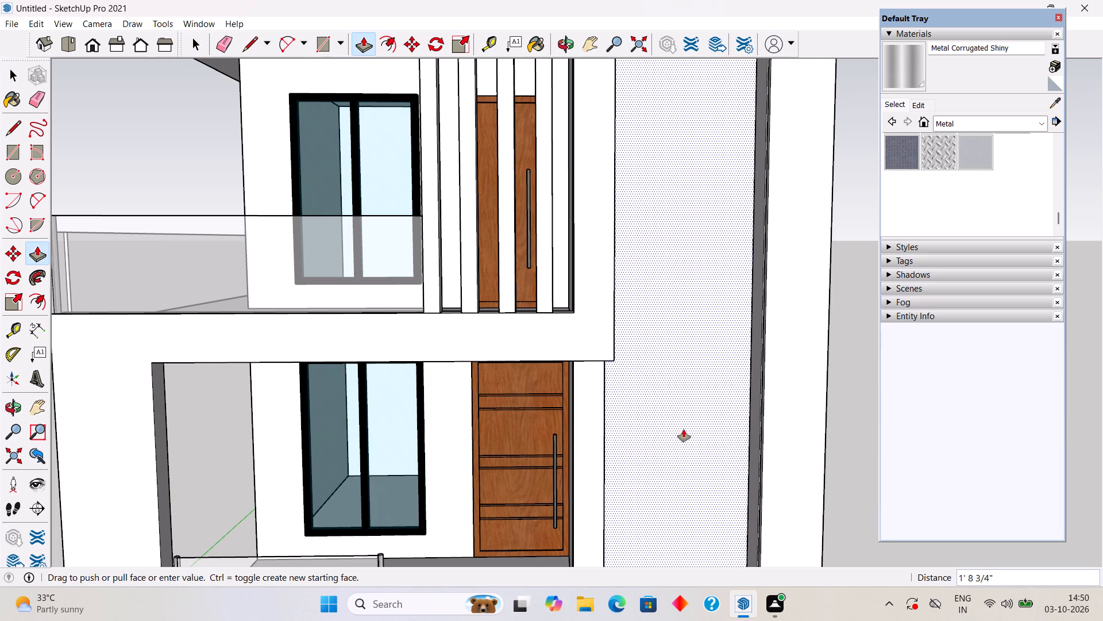
text(3")
key(Return)
Make the whole extruded back-wall panel a group.
key(space)
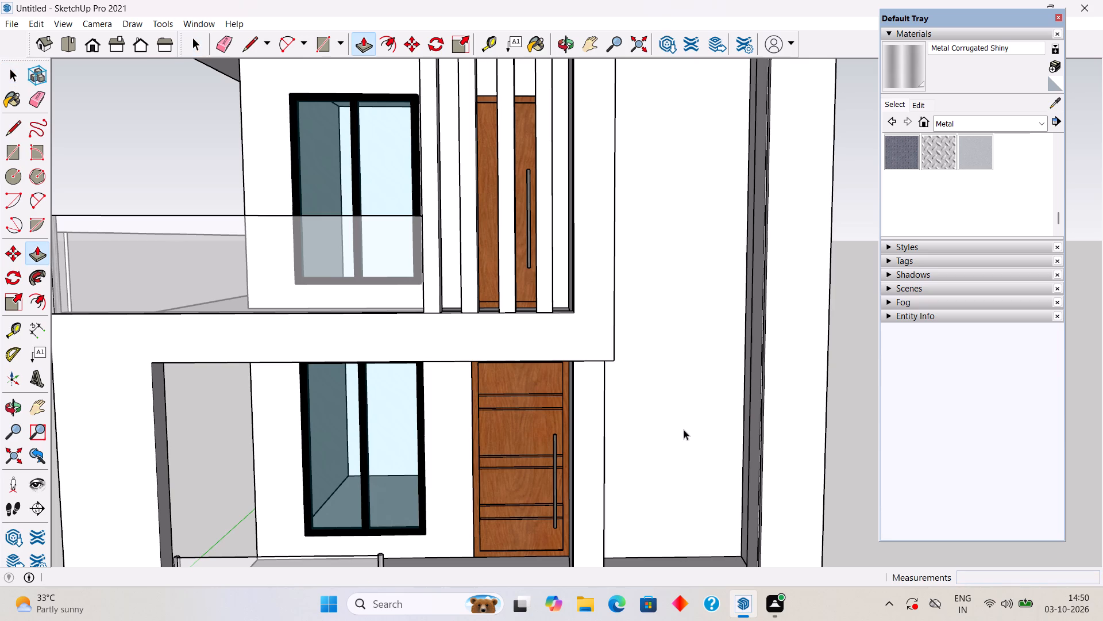
triple_click(684, 430)
right_click(684, 427)
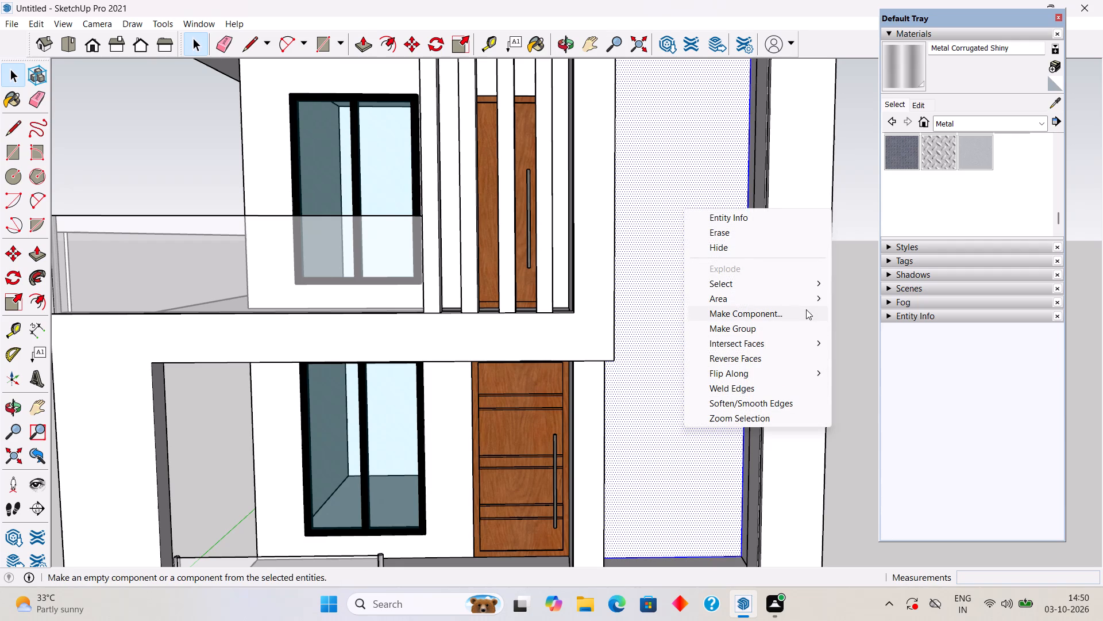
click(805, 327)
click(840, 306)
Inside the back-wall group, raise its top face 9' to the underside of the stair tower's roof with Push/Pull.
middle_drag(786, 325, 684, 363)
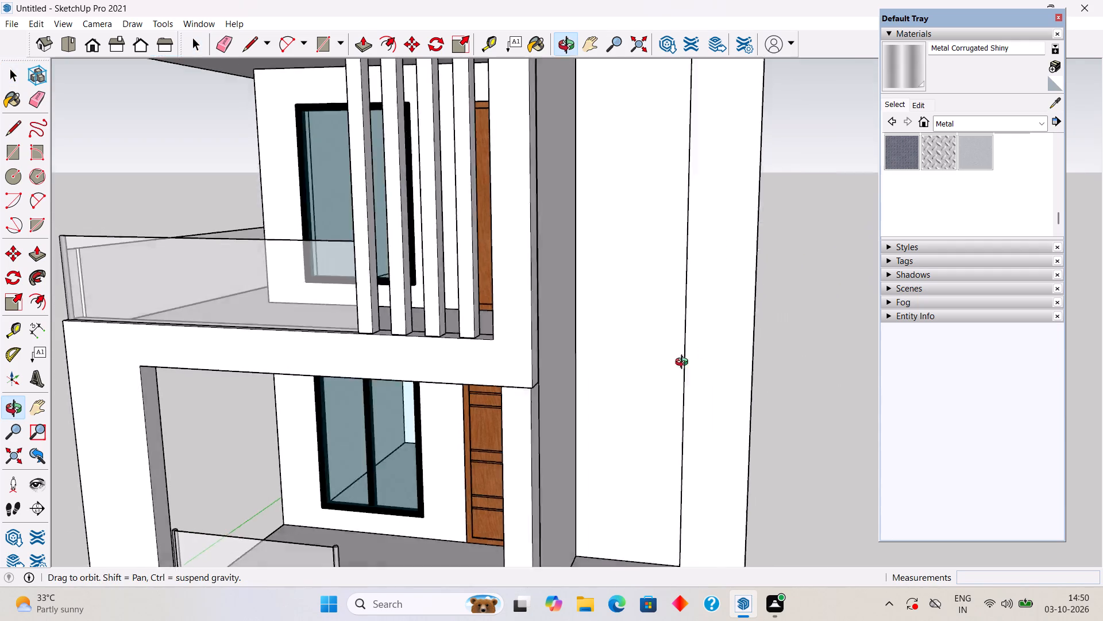
middle_drag(684, 363, 587, 407)
scroll(587, 407, down, 10)
middle_drag(612, 343, 195, 367)
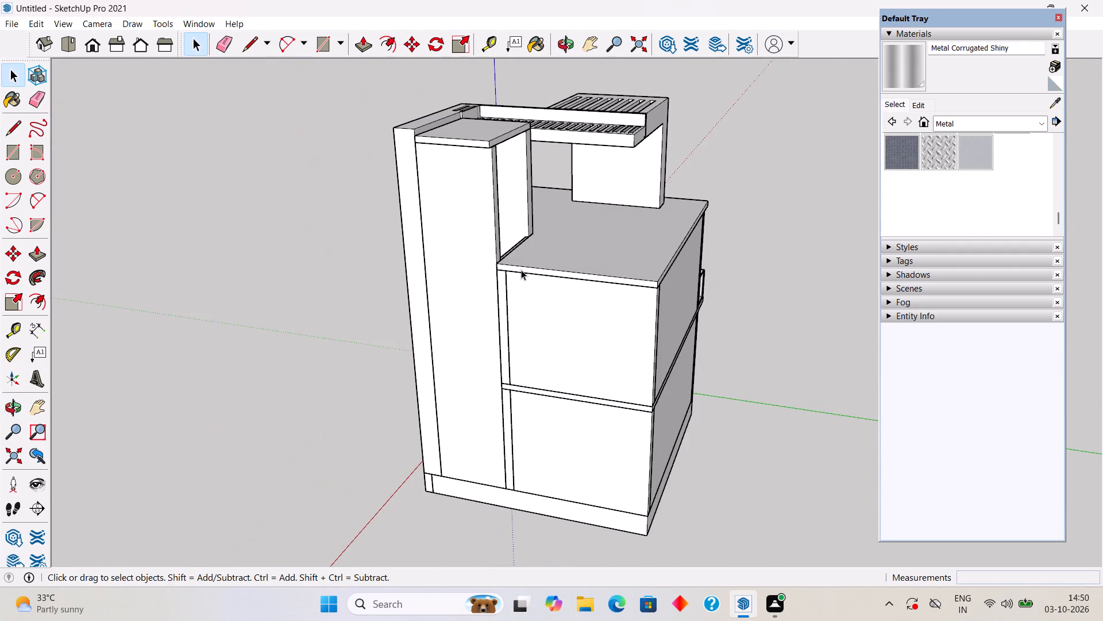
middle_drag(512, 273, 403, 351)
scroll(569, 178, up, 7)
scroll(526, 225, up, 5)
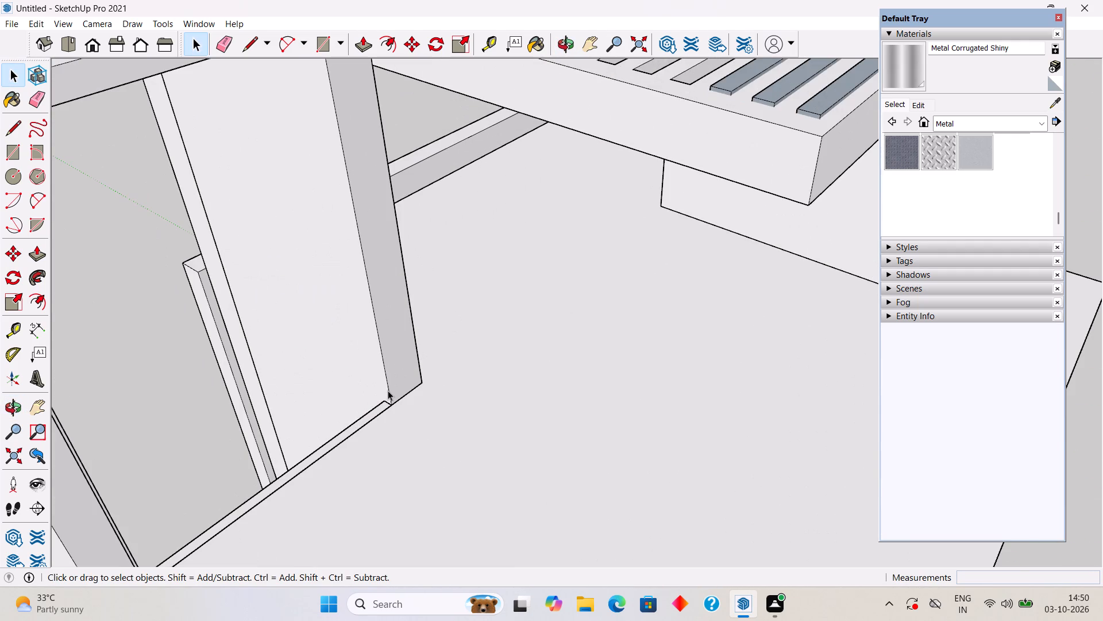
click(372, 410)
triple_click(375, 412)
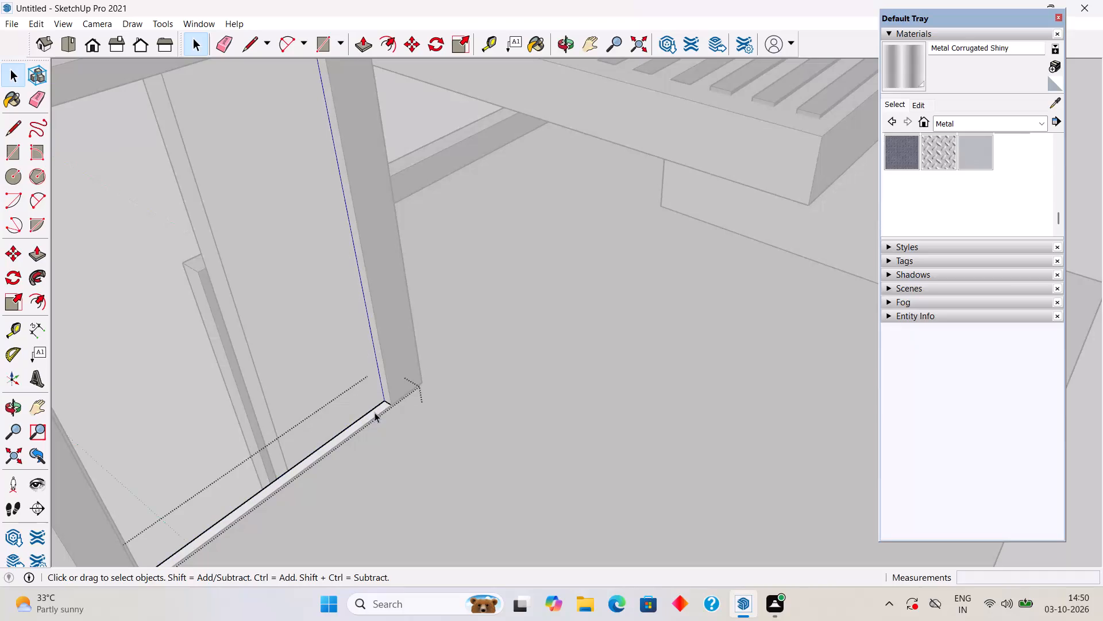
key(p)
click(377, 411)
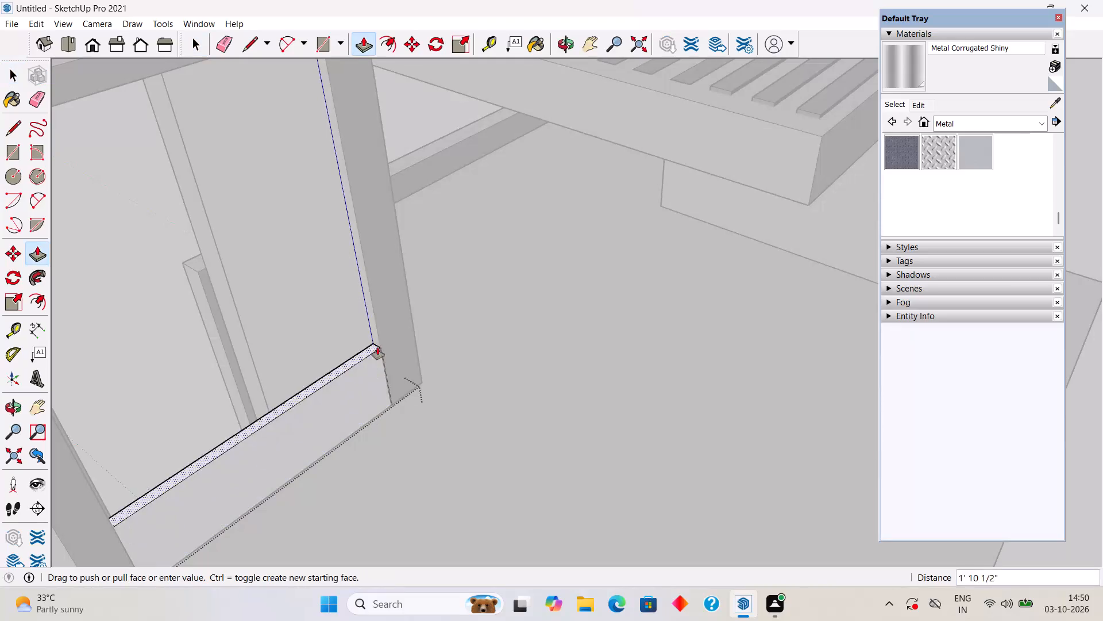
scroll(377, 285, down, 9)
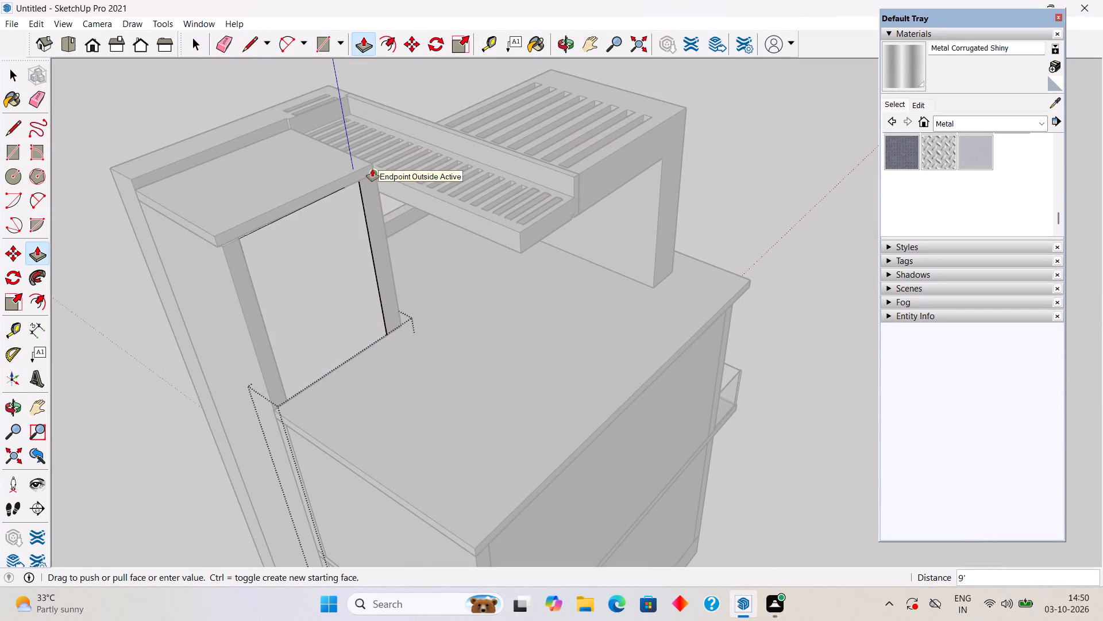
click(371, 173)
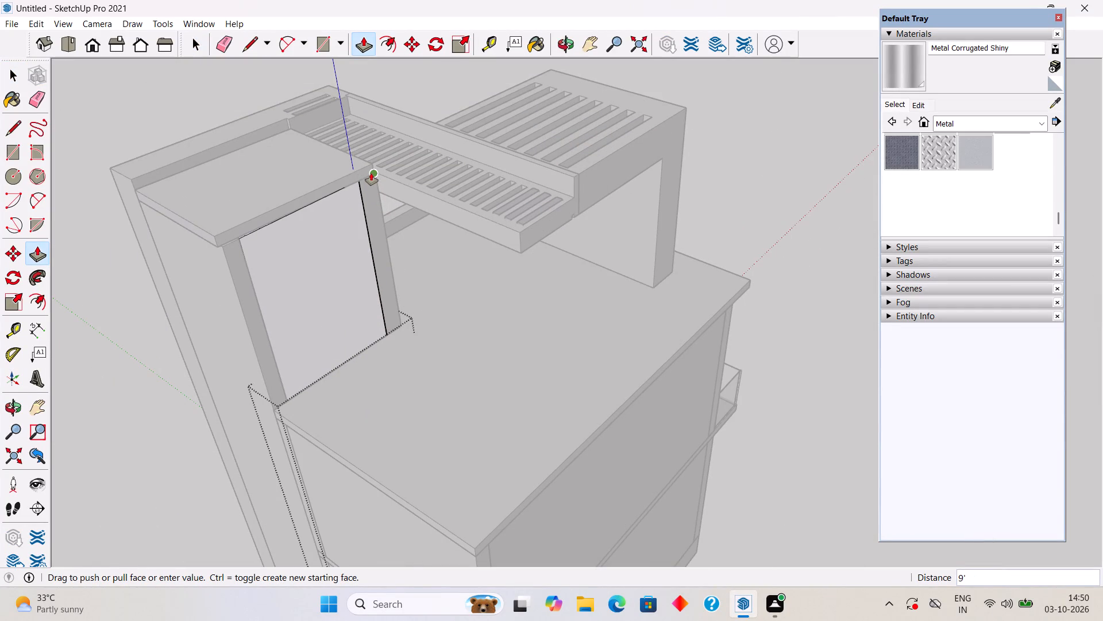
middle_drag(226, 260, 358, 210)
scroll(365, 258, up, 3)
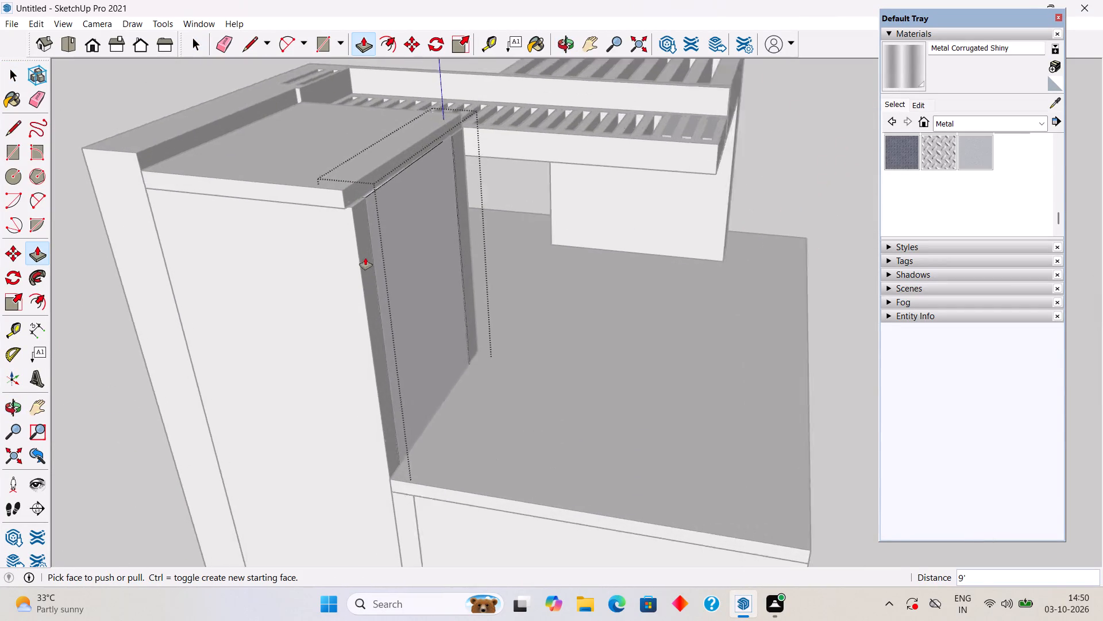
scroll(365, 258, up, 2)
key(space)
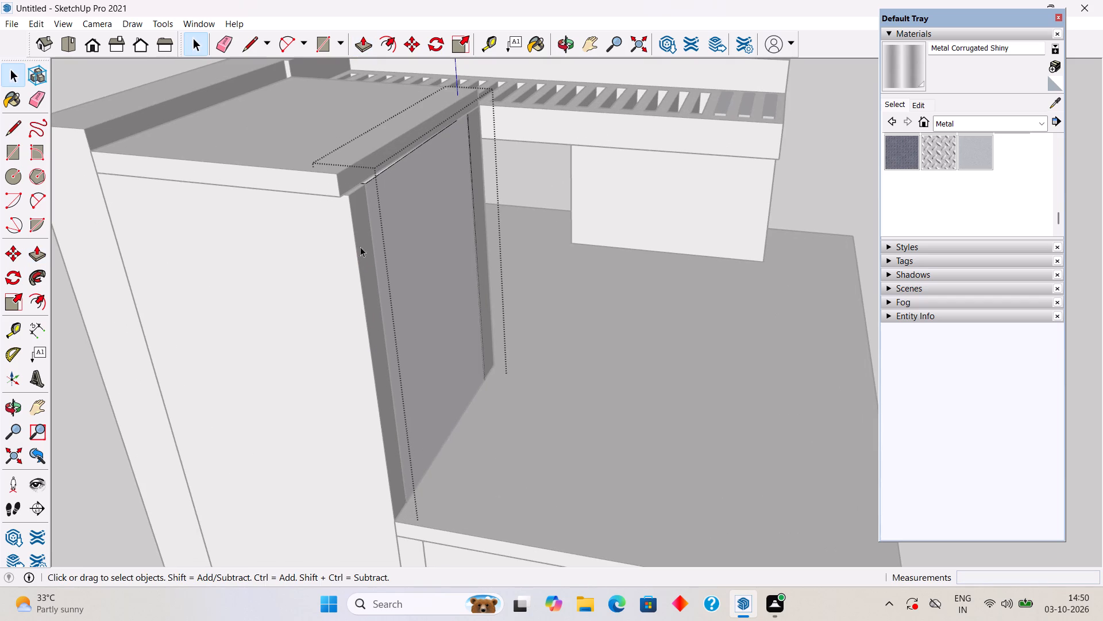
click(362, 242)
scroll(351, 239, down, 4)
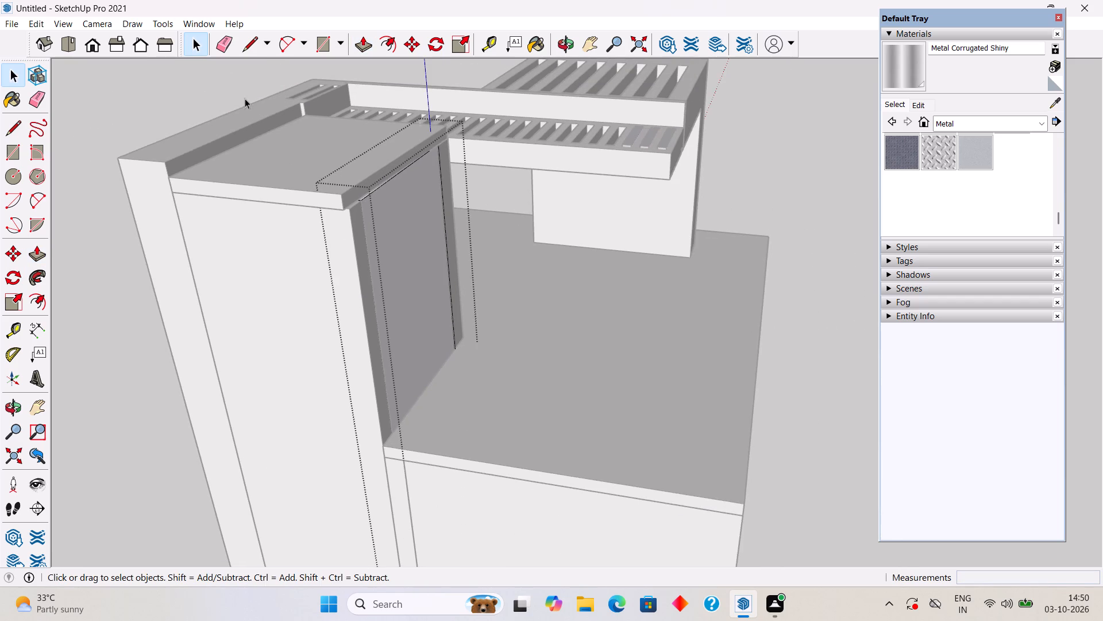
click(229, 93)
Delete the flat roof slab over the stair tower.
middle_drag(324, 323, 404, 322)
scroll(374, 318, down, 1)
scroll(460, 214, up, 4)
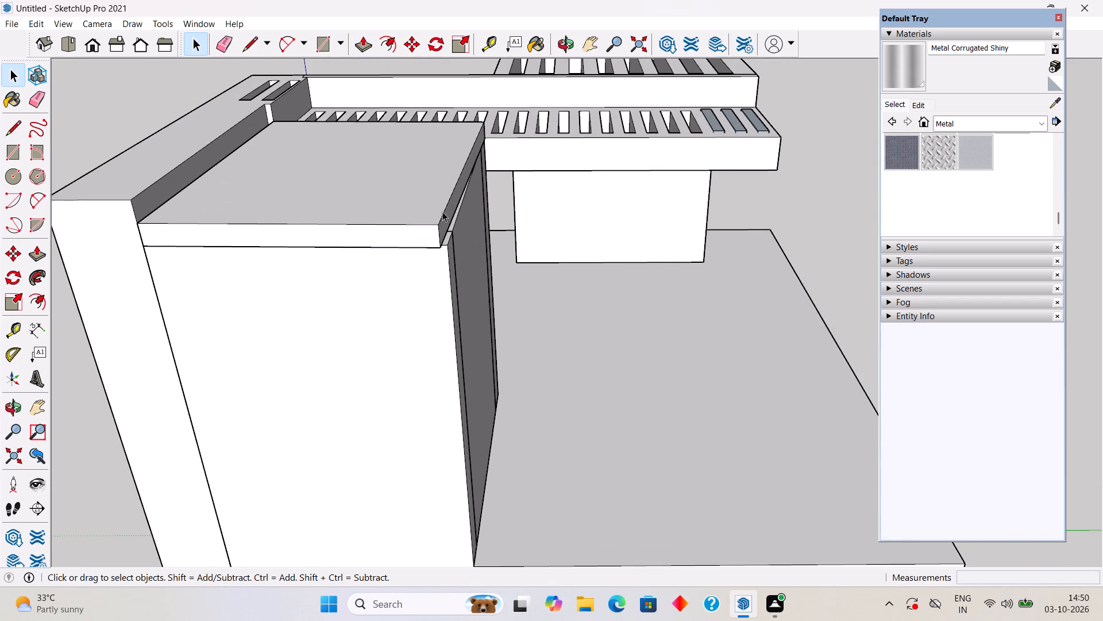
click(391, 236)
triple_click(391, 236)
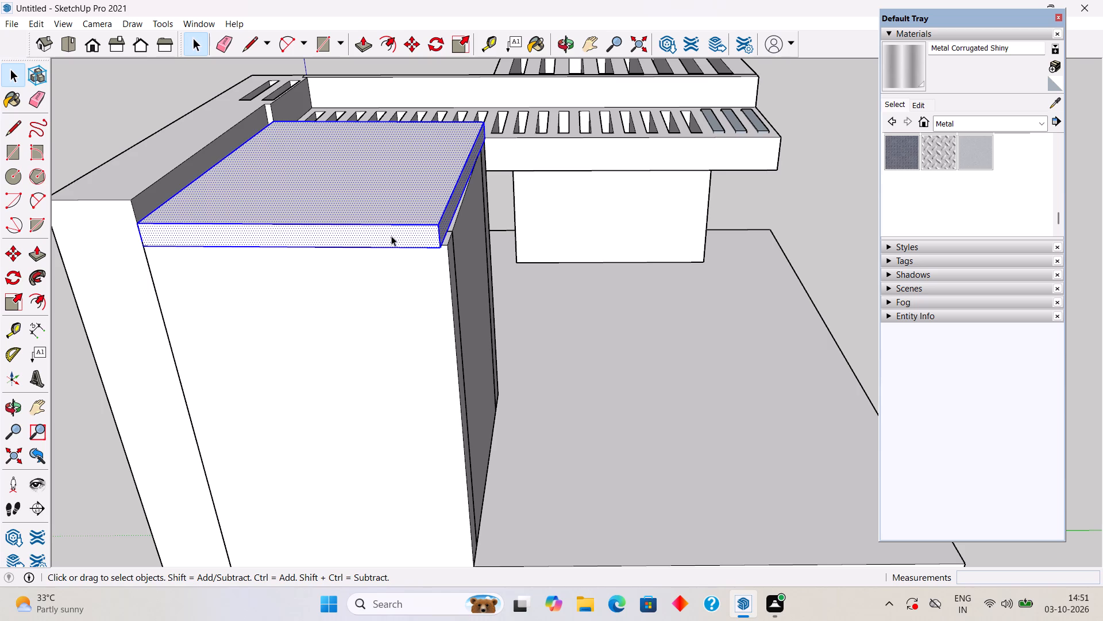
key(Delete)
Delete the stair tower's full-height outer side wall.
middle_drag(421, 282, 558, 331)
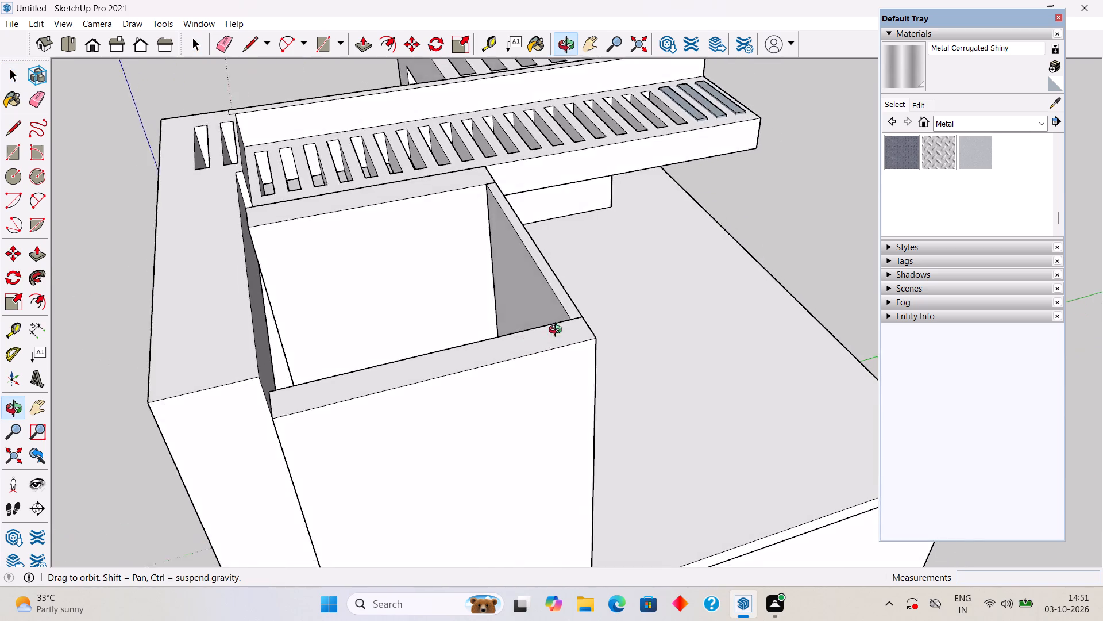
middle_drag(558, 331, 679, 264)
scroll(676, 267, down, 9)
middle_drag(660, 314, 659, 407)
scroll(659, 407, down, 4)
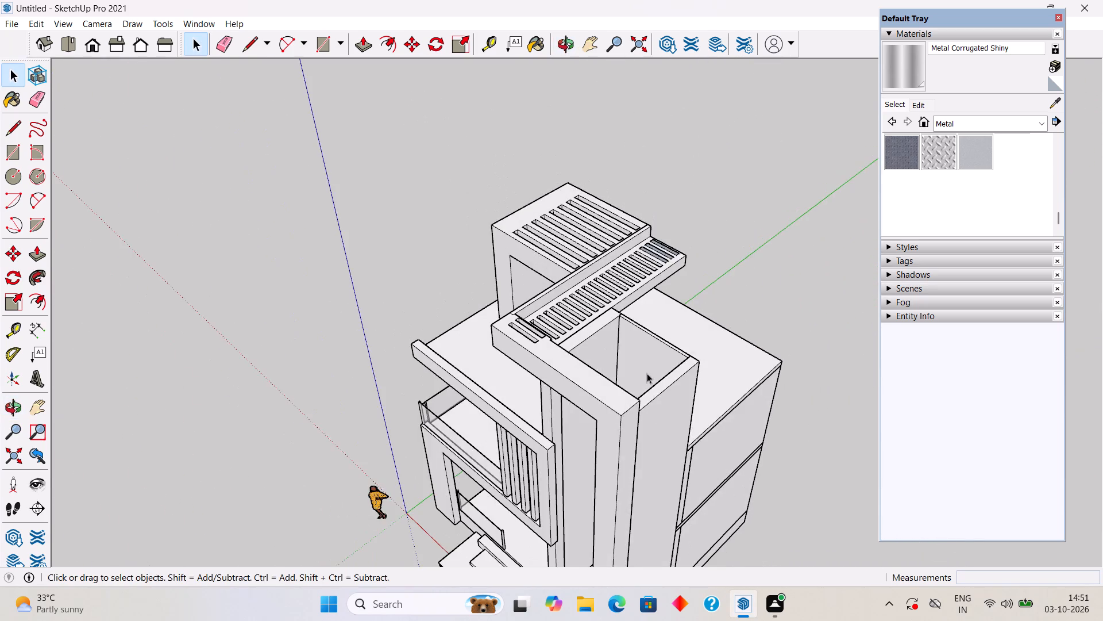
scroll(647, 372, up, 2)
middle_drag(646, 371, 358, 39)
click(424, 256)
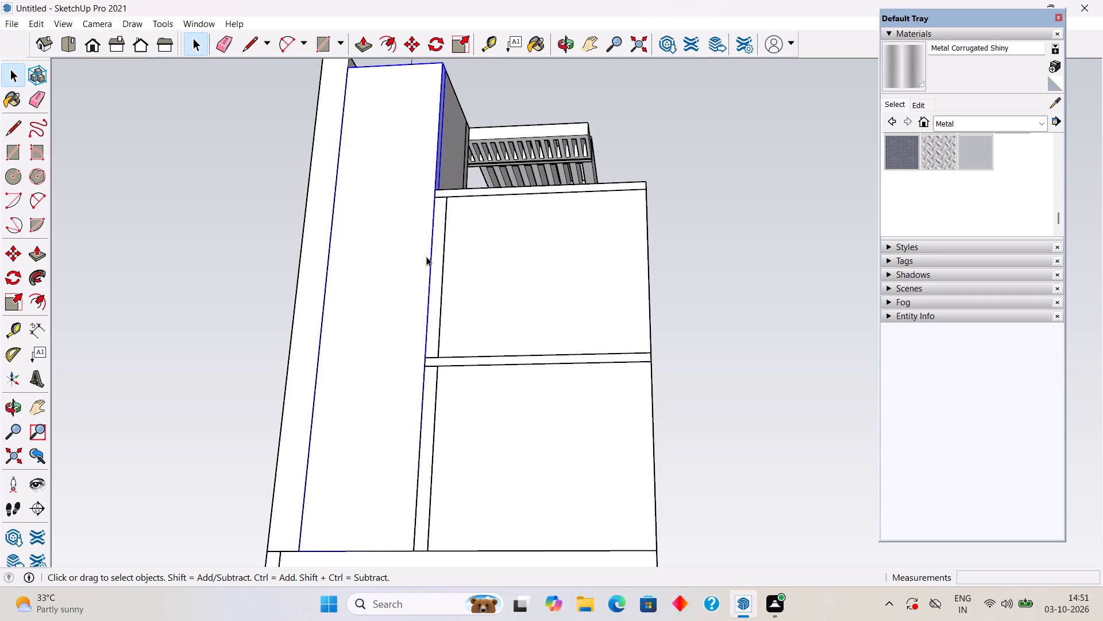
key(Delete)
Inside the back-wall group, extend its narrow outer end face 9" toward the house's side edge with Push/Pull.
scroll(427, 256, down, 5)
middle_drag(410, 299, 428, 324)
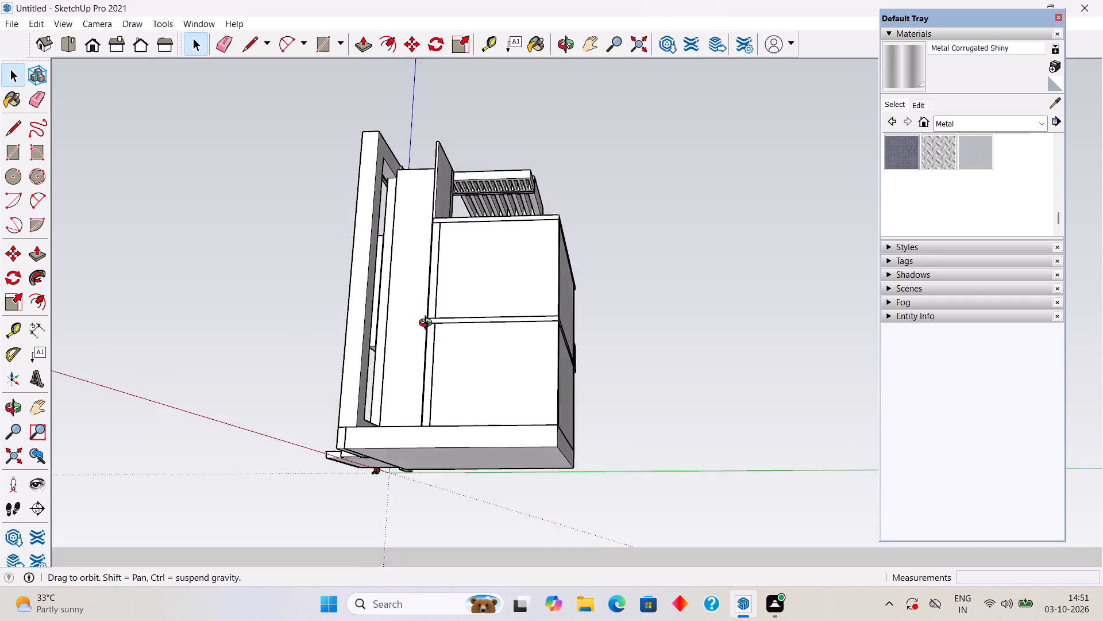
middle_drag(428, 324, 658, 486)
scroll(544, 499, up, 6)
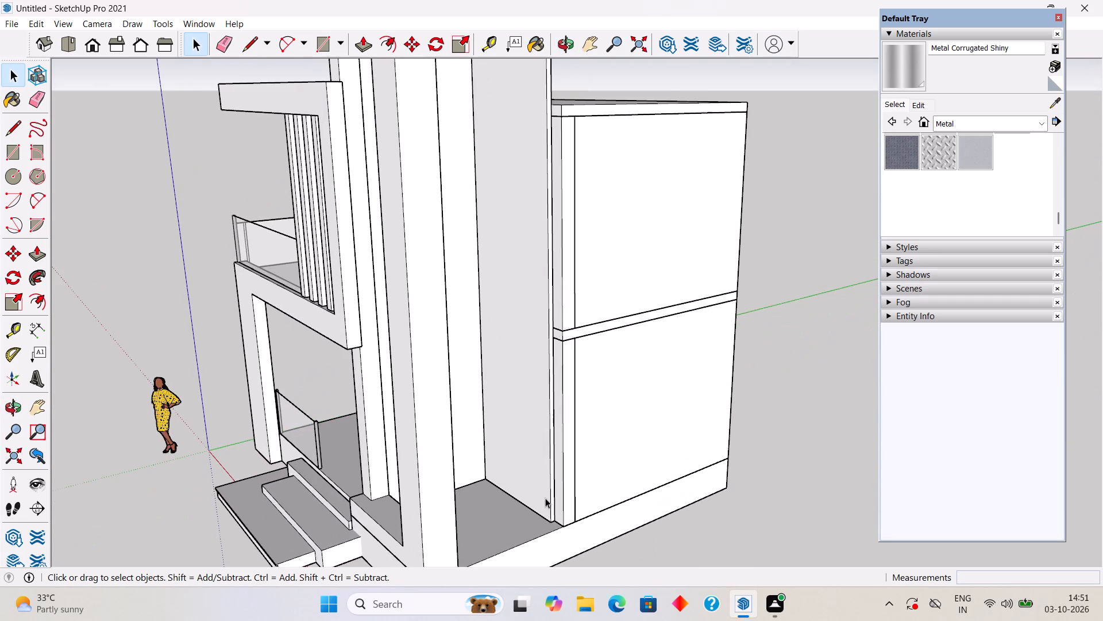
scroll(543, 522, up, 6)
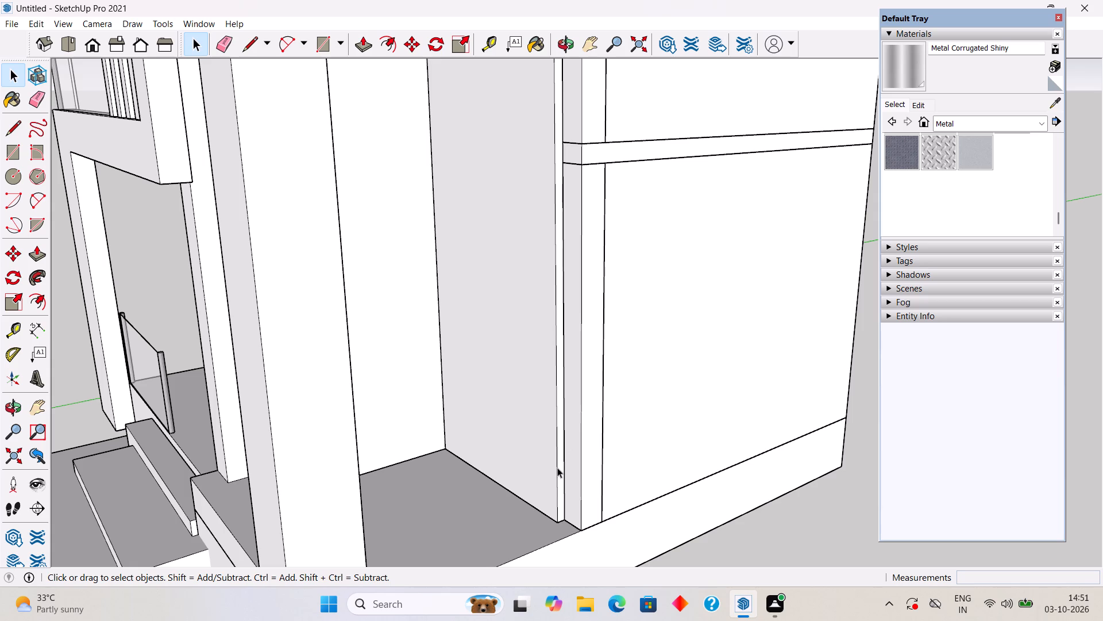
double_click(560, 466)
triple_click(563, 466)
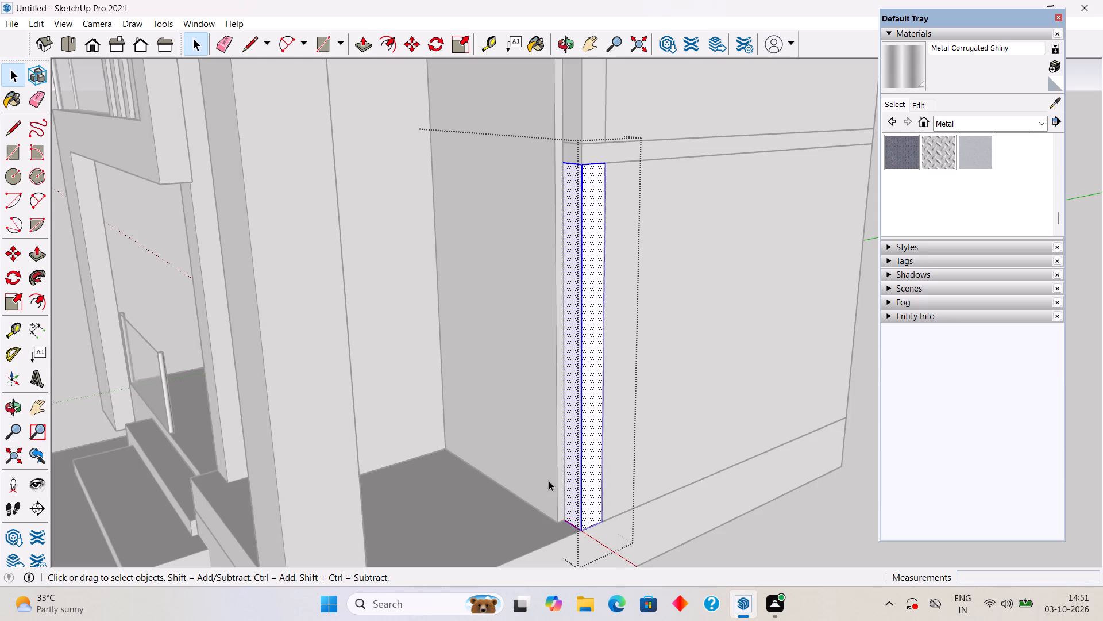
triple_click(548, 480)
key(p)
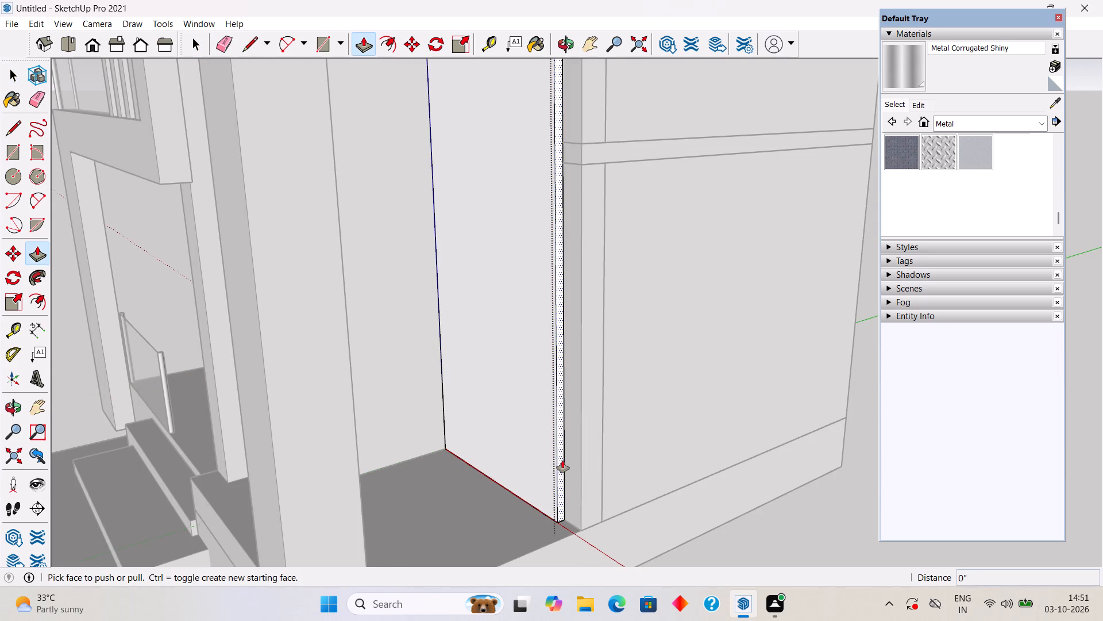
click(562, 461)
click(581, 449)
scroll(579, 447, down, 6)
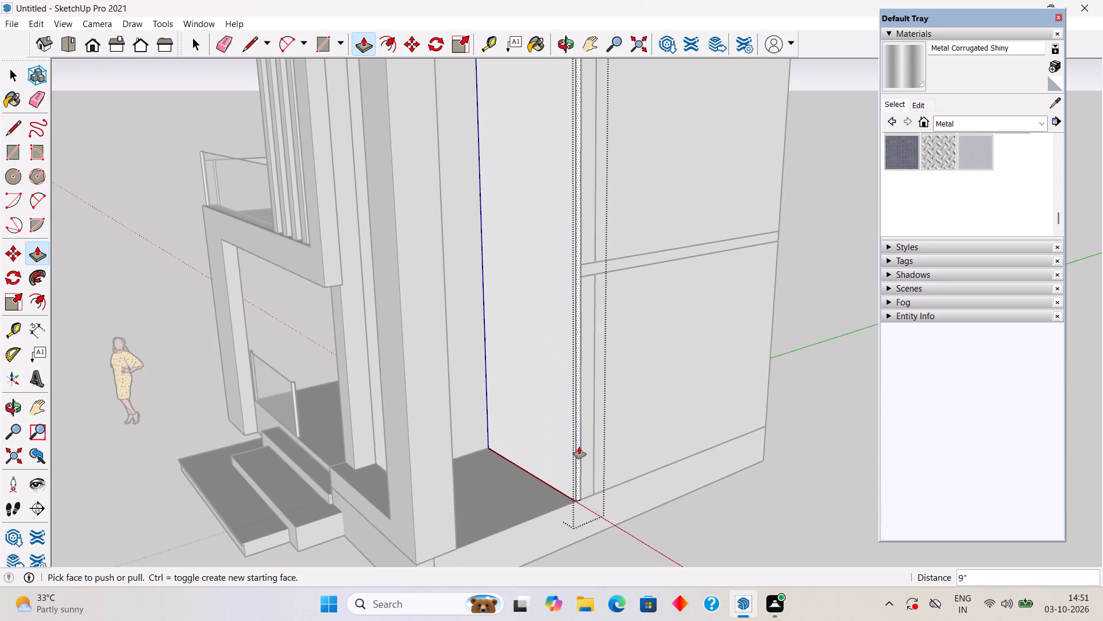
key(space)
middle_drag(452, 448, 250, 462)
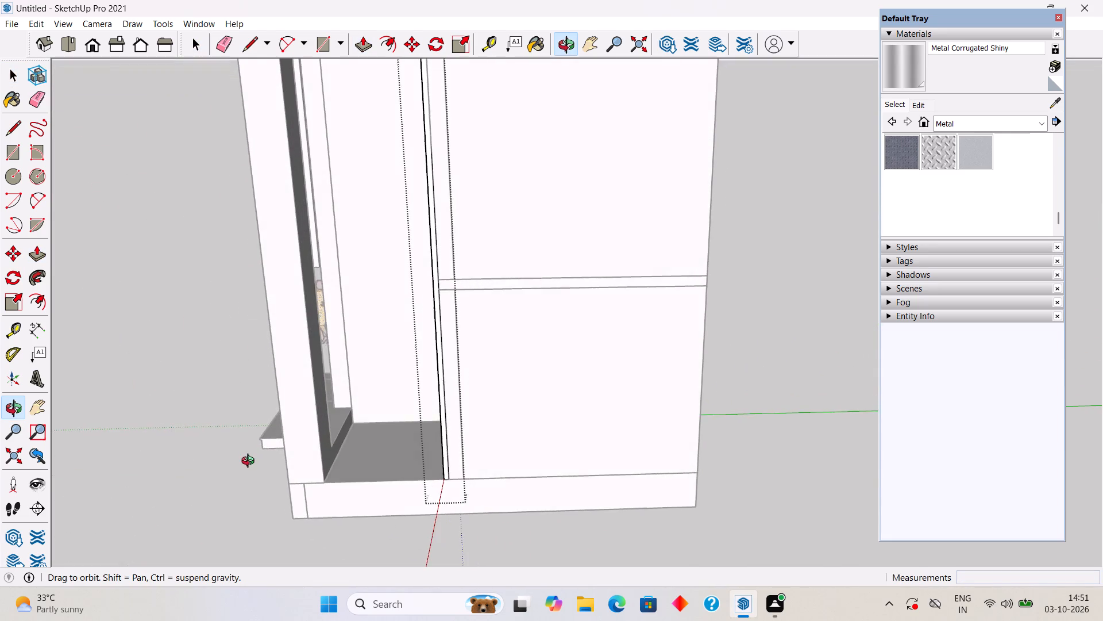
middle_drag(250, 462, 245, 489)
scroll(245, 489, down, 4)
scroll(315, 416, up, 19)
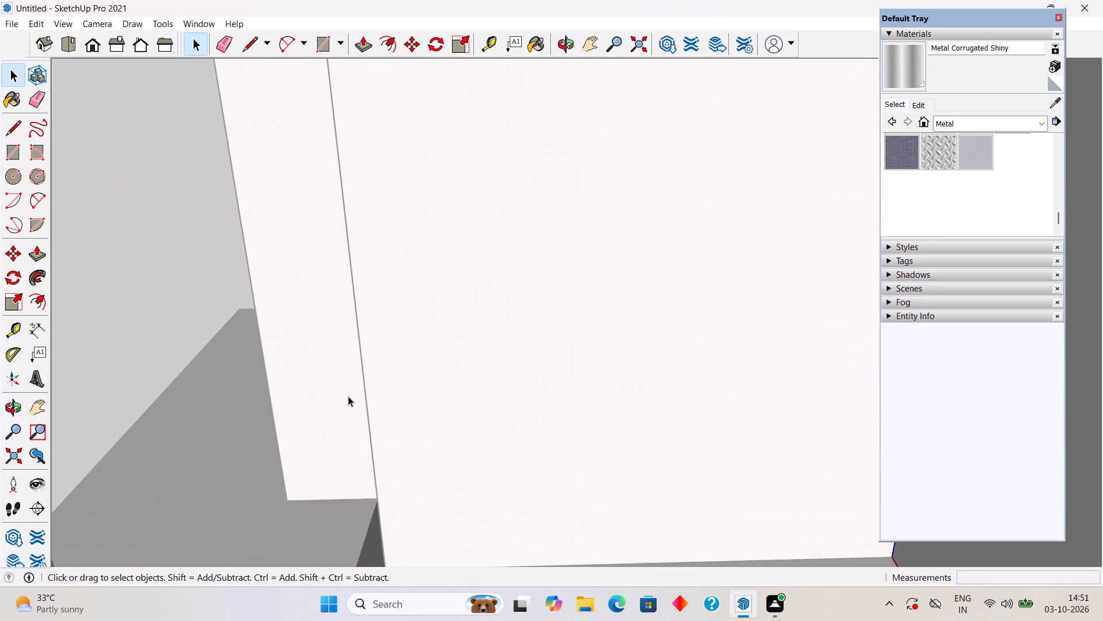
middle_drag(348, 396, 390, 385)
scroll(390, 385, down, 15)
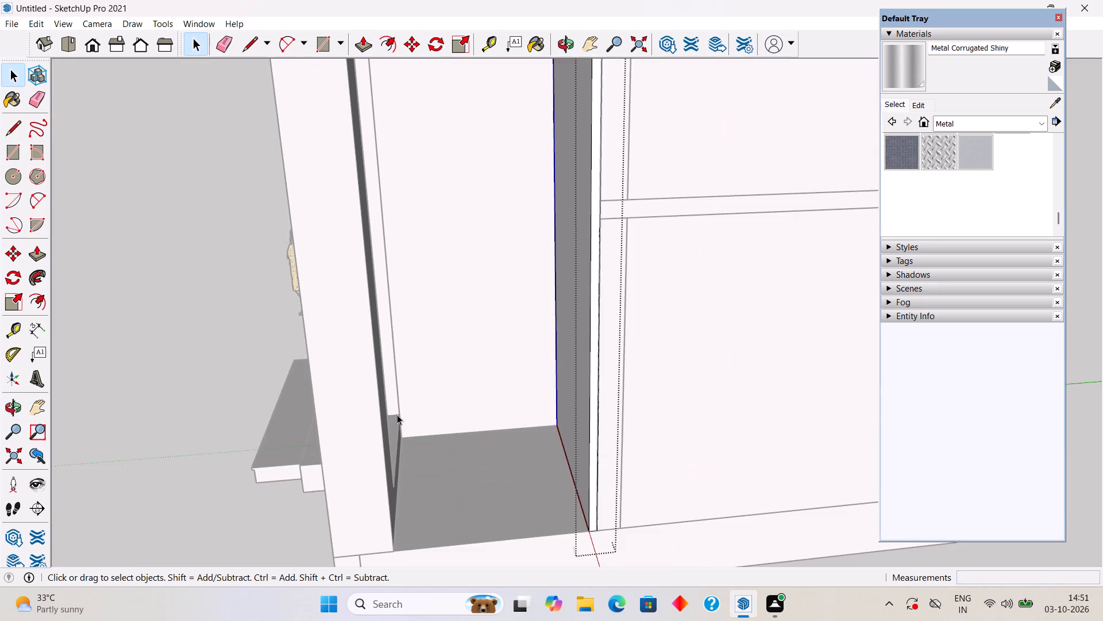
Close the back-wall group and draw an 8' by 6' 3" rectangle covering the open top of the stair tower.
scroll(418, 558, up, 5)
scroll(465, 414, up, 11)
middle_drag(334, 348, 356, 354)
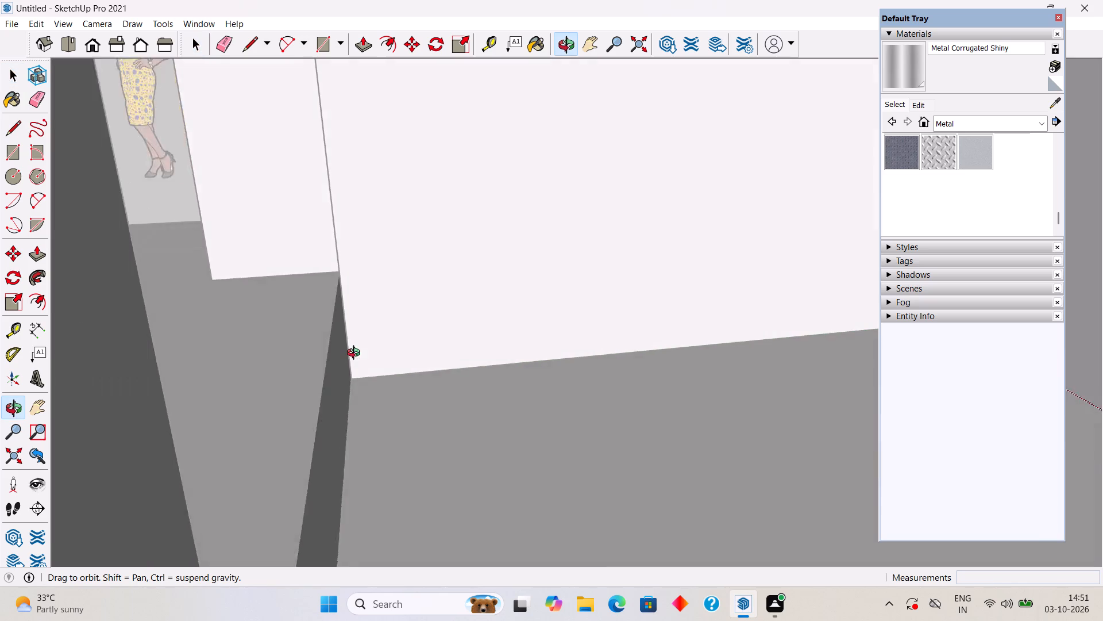
middle_drag(356, 354, 300, 324)
scroll(300, 324, down, 20)
scroll(300, 324, down, 2)
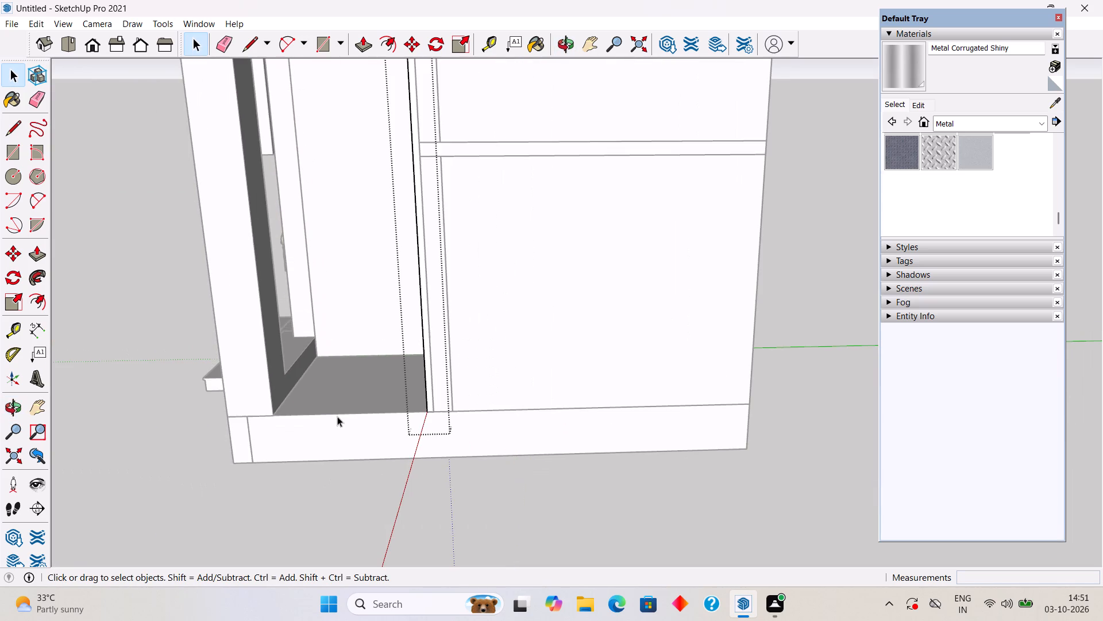
key(space)
click(334, 486)
scroll(342, 485, down, 14)
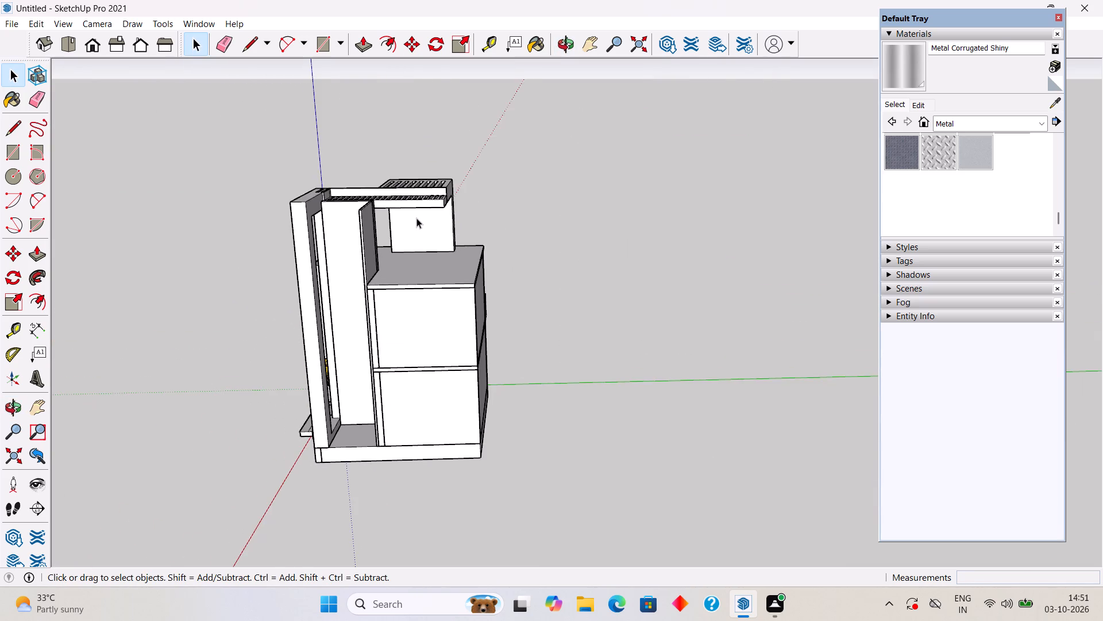
middle_drag(415, 221, 423, 384)
scroll(380, 336, up, 8)
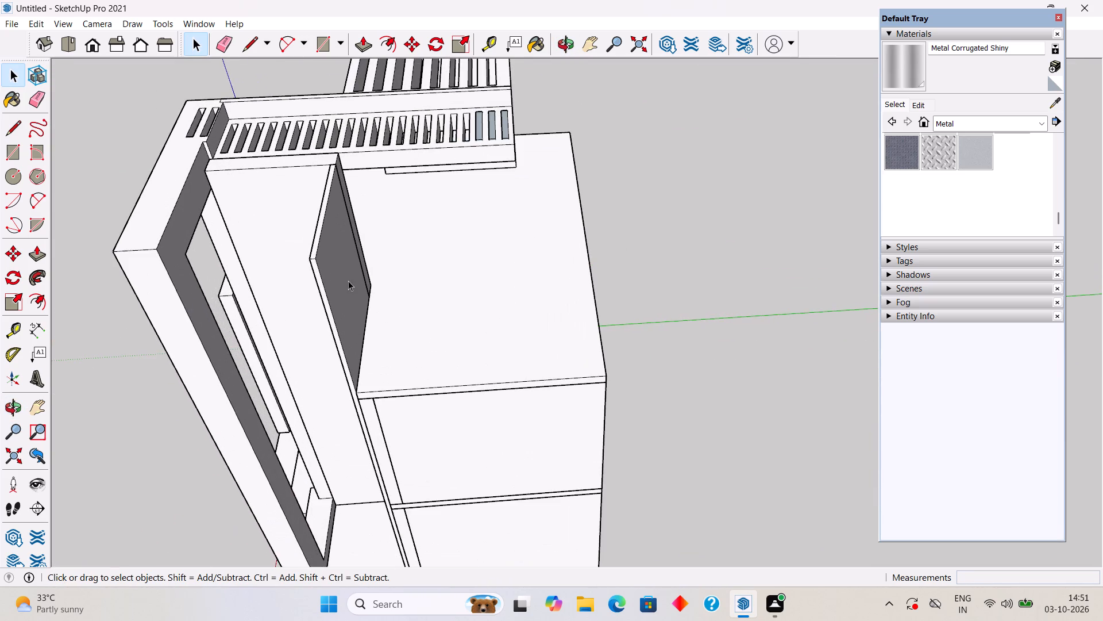
middle_drag(348, 281, 407, 326)
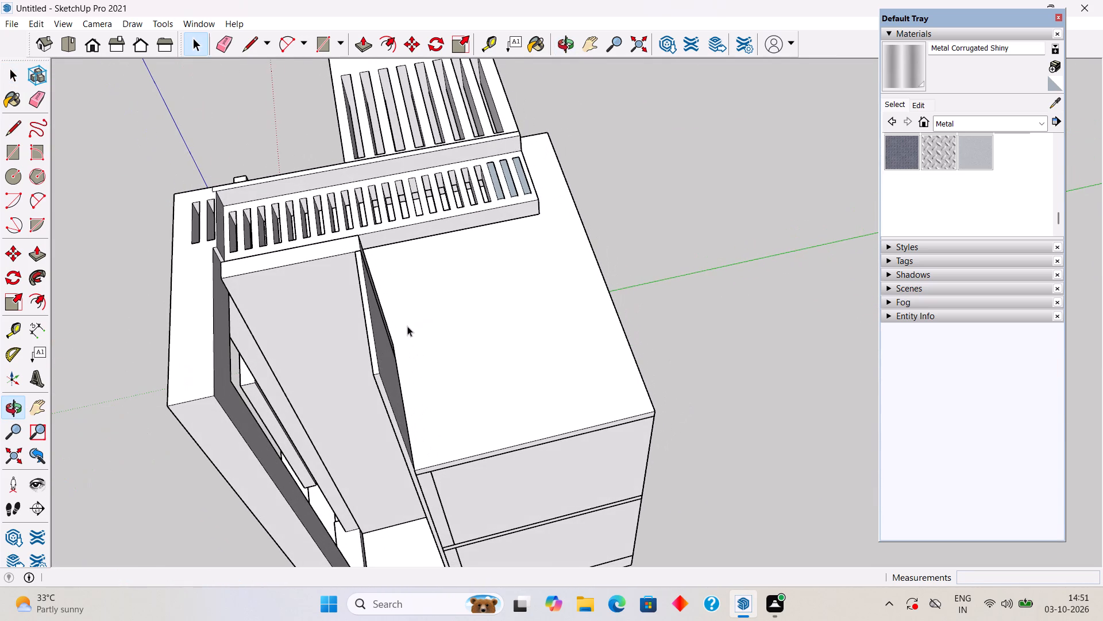
key(r)
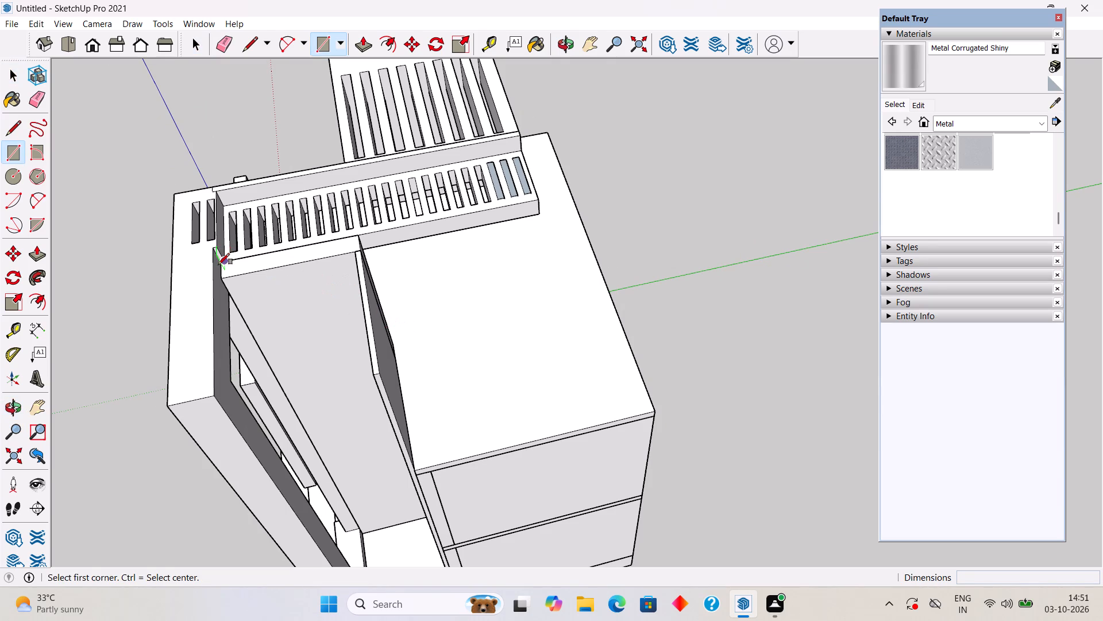
scroll(220, 262, up, 6)
click(226, 262)
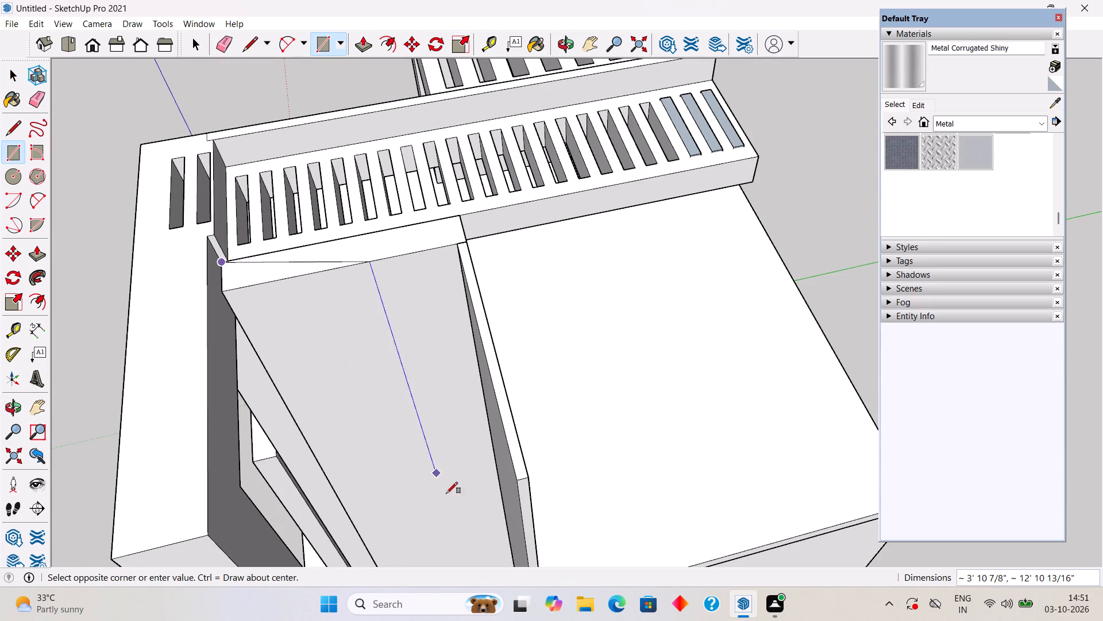
click(529, 478)
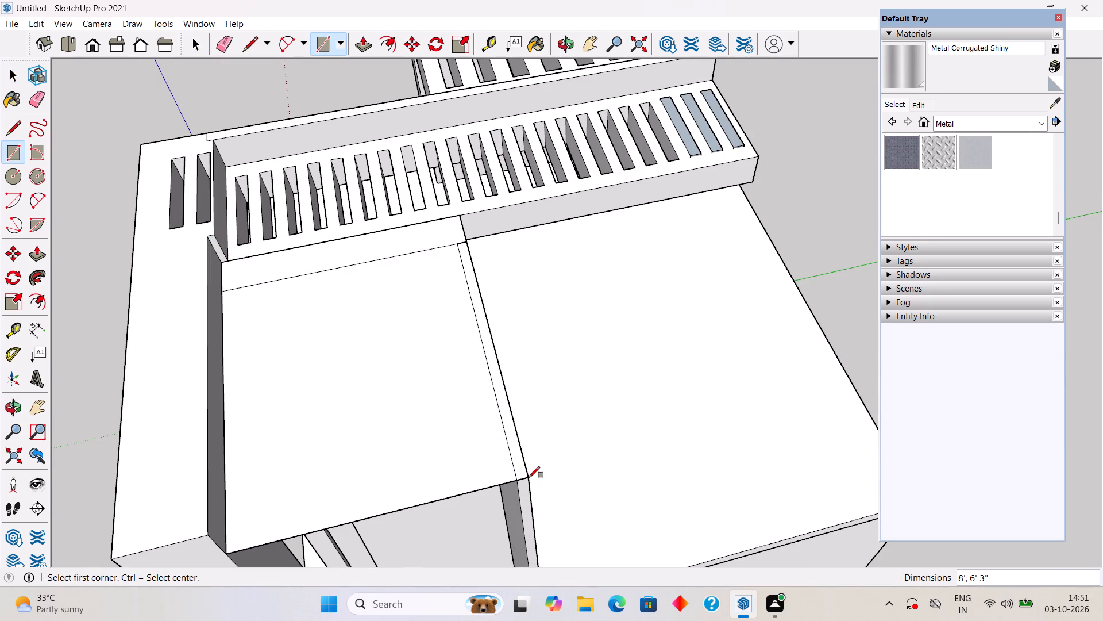
Raise the stair tower's roof rectangle 4" with Push/Pull and make the resulting slab a group.
key(space)
click(436, 427)
key(p)
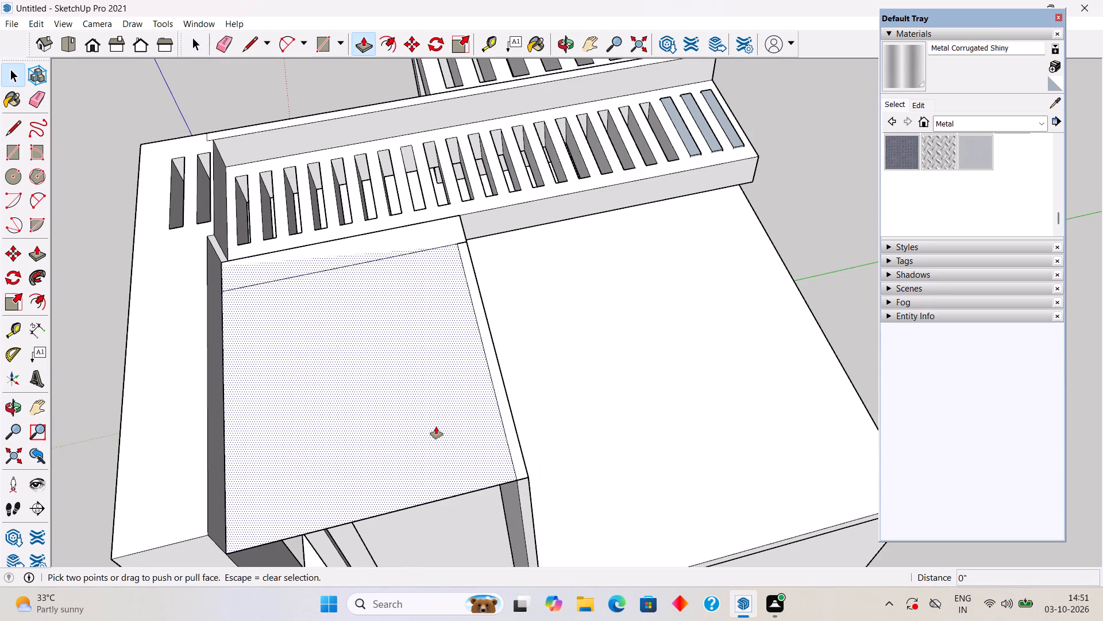
click(436, 427)
text(4")
key(Return)
key(space)
triple_click(433, 370)
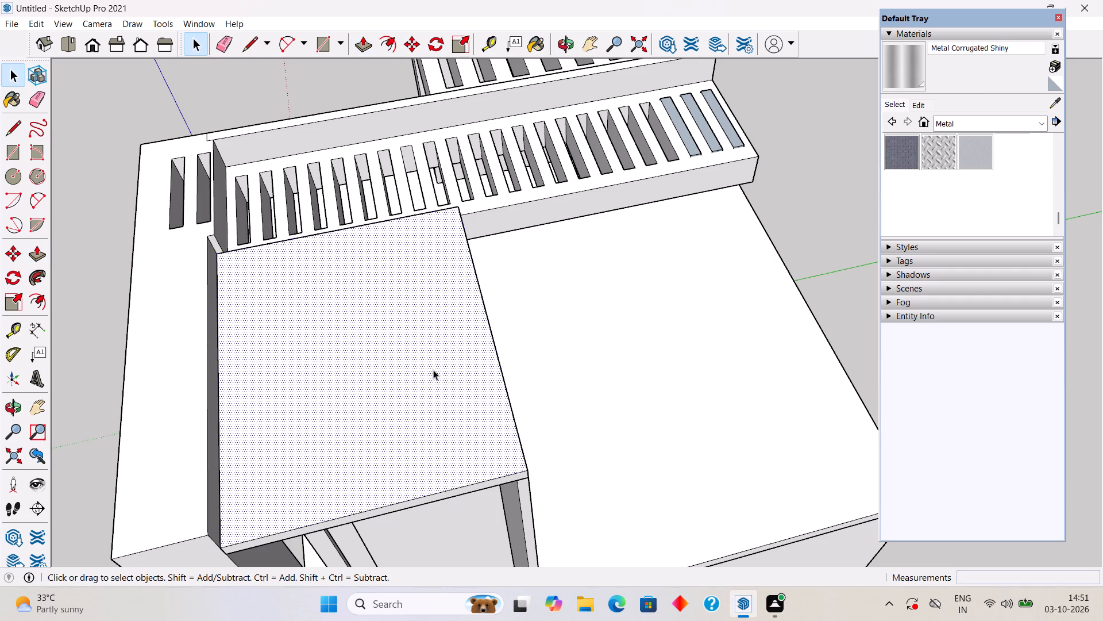
right_click(435, 372)
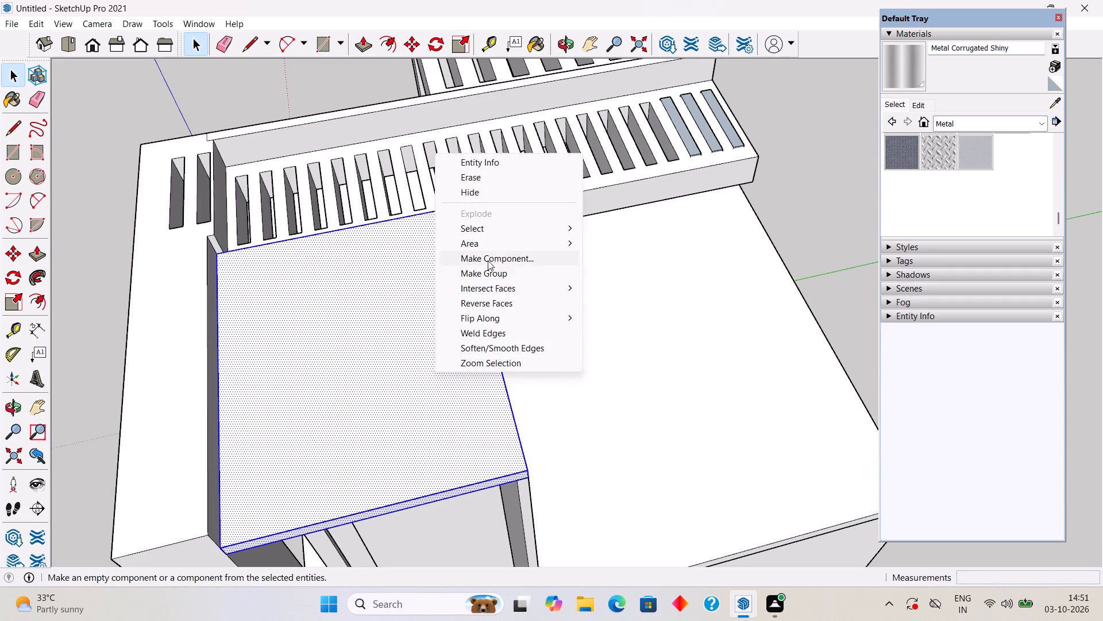
click(489, 268)
click(790, 229)
Examine the stair tower's new roof slab and its joints with the walls from below and from both sides.
middle_drag(288, 440, 289, 389)
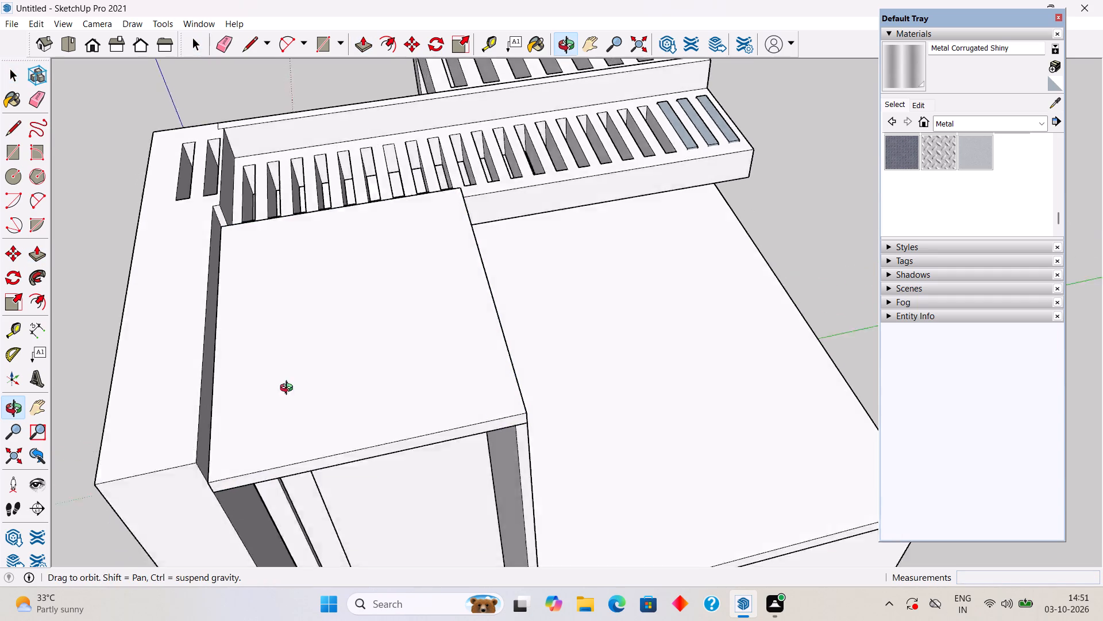
middle_drag(289, 389, 324, 214)
middle_drag(335, 223, 272, 232)
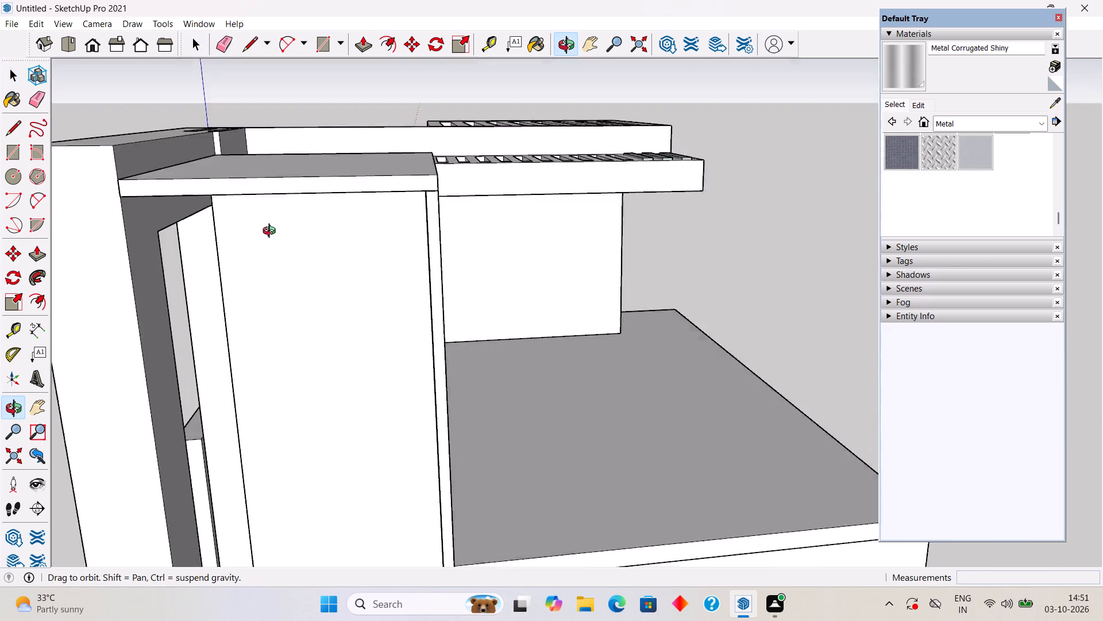
middle_drag(272, 232, 288, 186)
scroll(288, 186, down, 1)
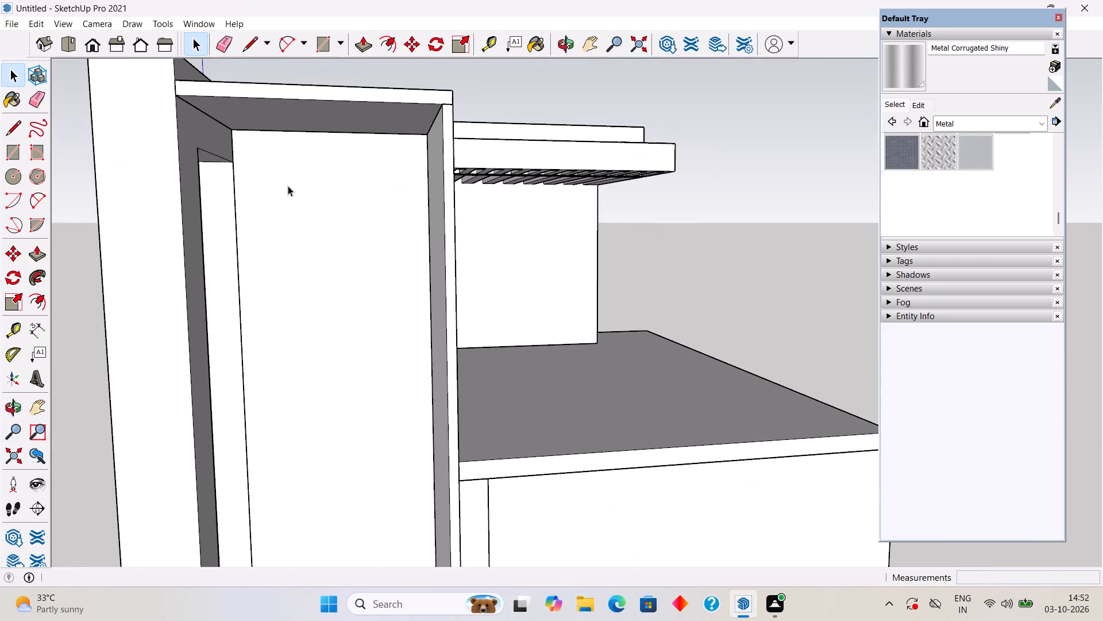
scroll(291, 182, down, 4)
middle_drag(318, 156, 406, 161)
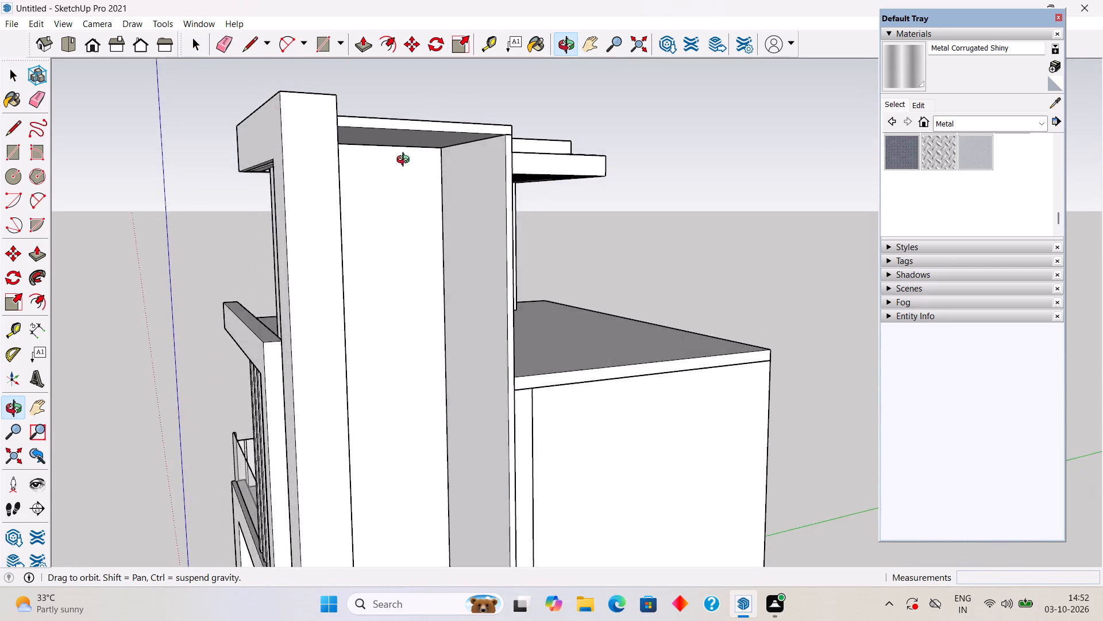
middle_drag(406, 161, 69, 189)
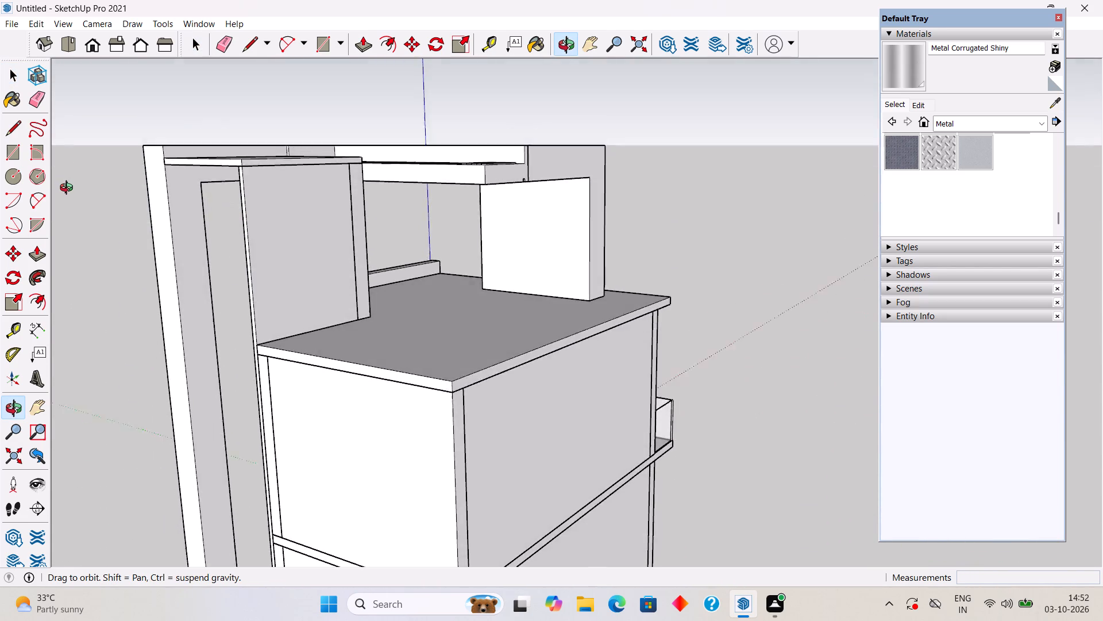
middle_drag(69, 189, 416, 121)
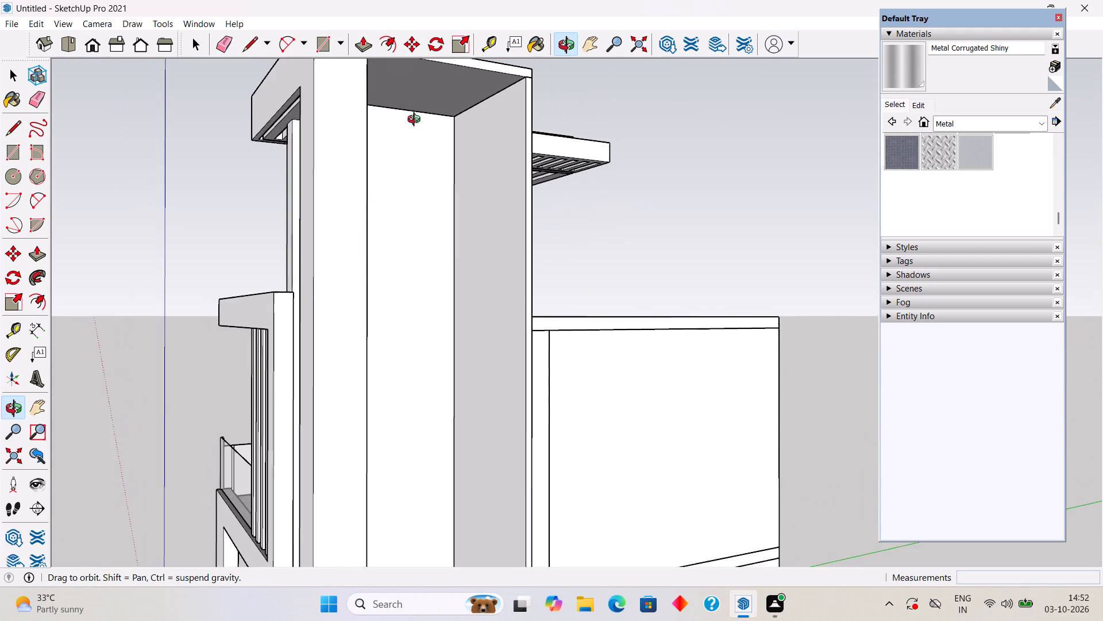
middle_drag(416, 121, 416, 121)
Place a guide 9" inside the stair tower floor's open side edge and draw a 9" by 6' rectangle between them.
scroll(413, 118, down, 9)
middle_drag(414, 132, 365, 312)
scroll(365, 310, down, 1)
scroll(380, 402, up, 5)
scroll(416, 441, up, 5)
middle_drag(397, 489, 315, 507)
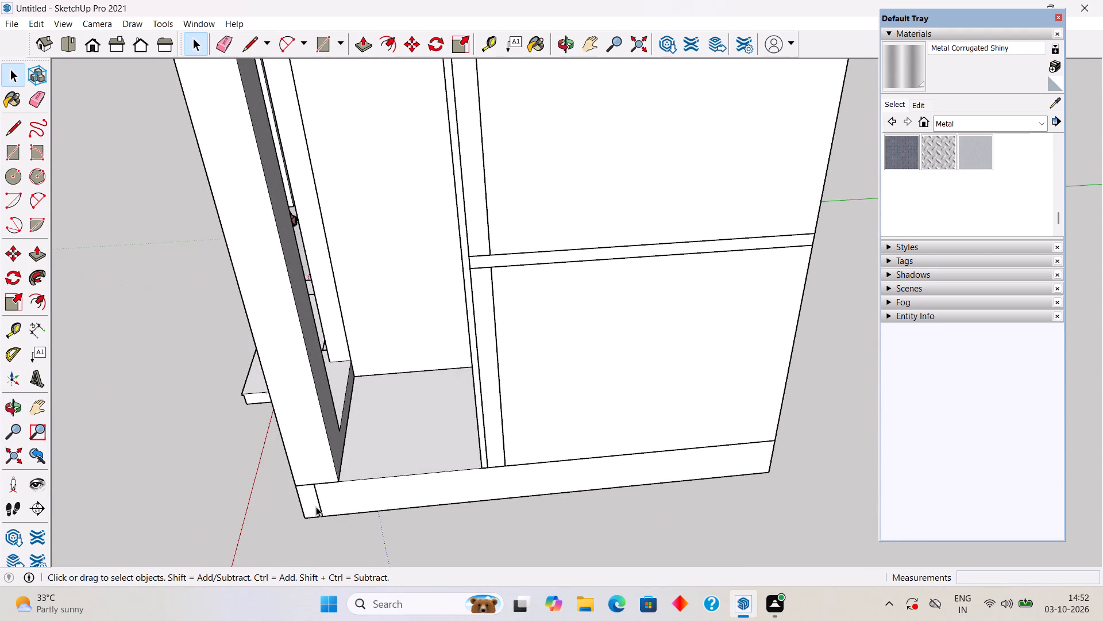
scroll(318, 507, up, 5)
scroll(349, 463, up, 3)
key(t)
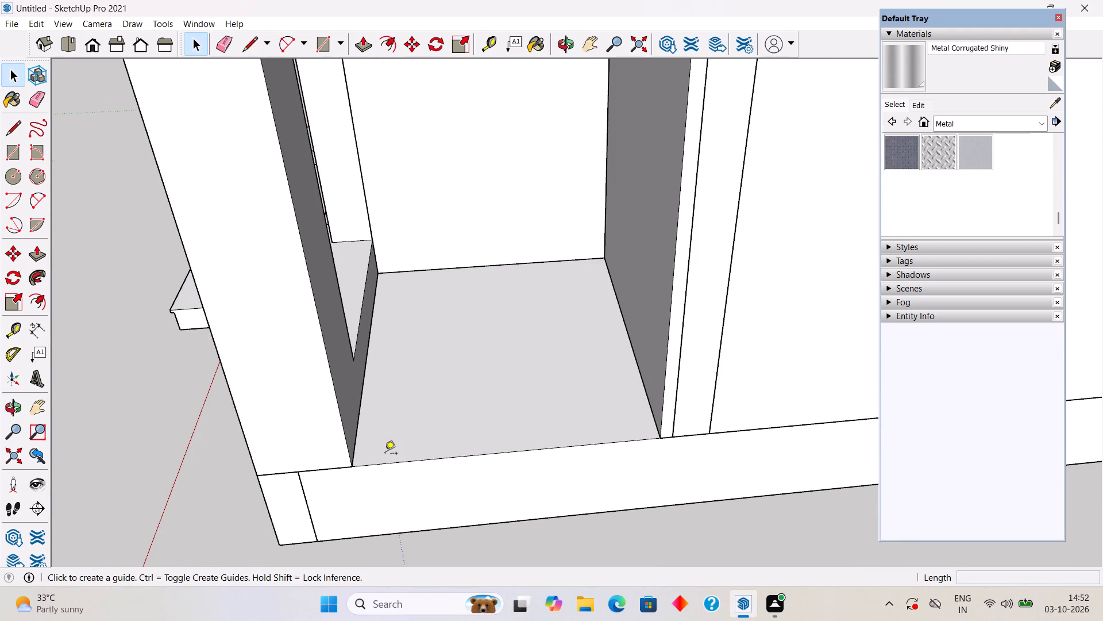
click(418, 457)
key(9)
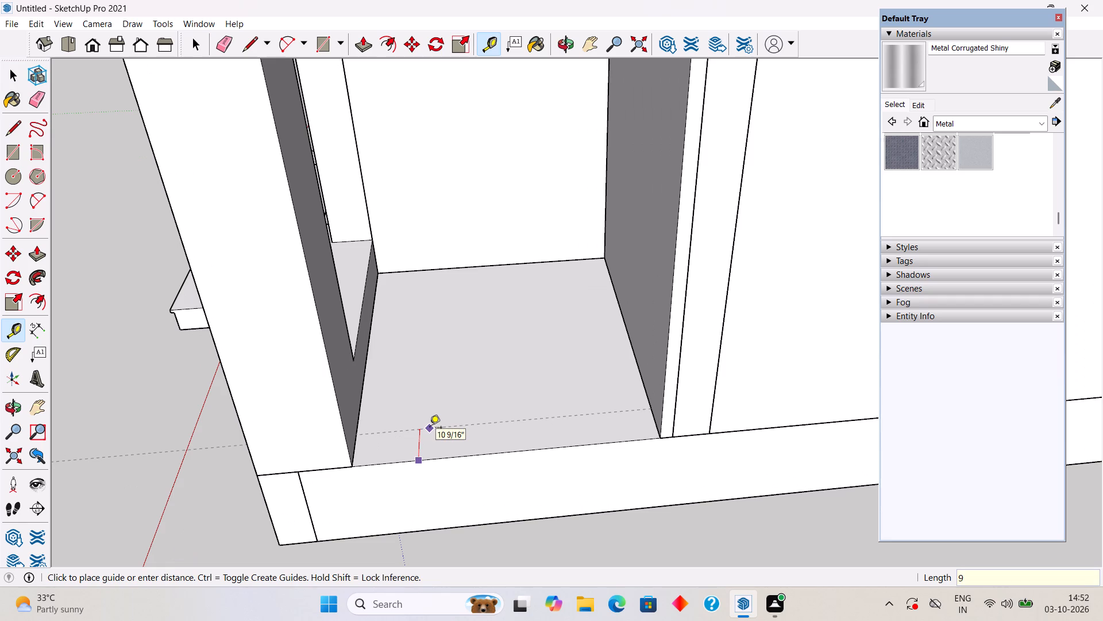
key(shift+Return)
key(r)
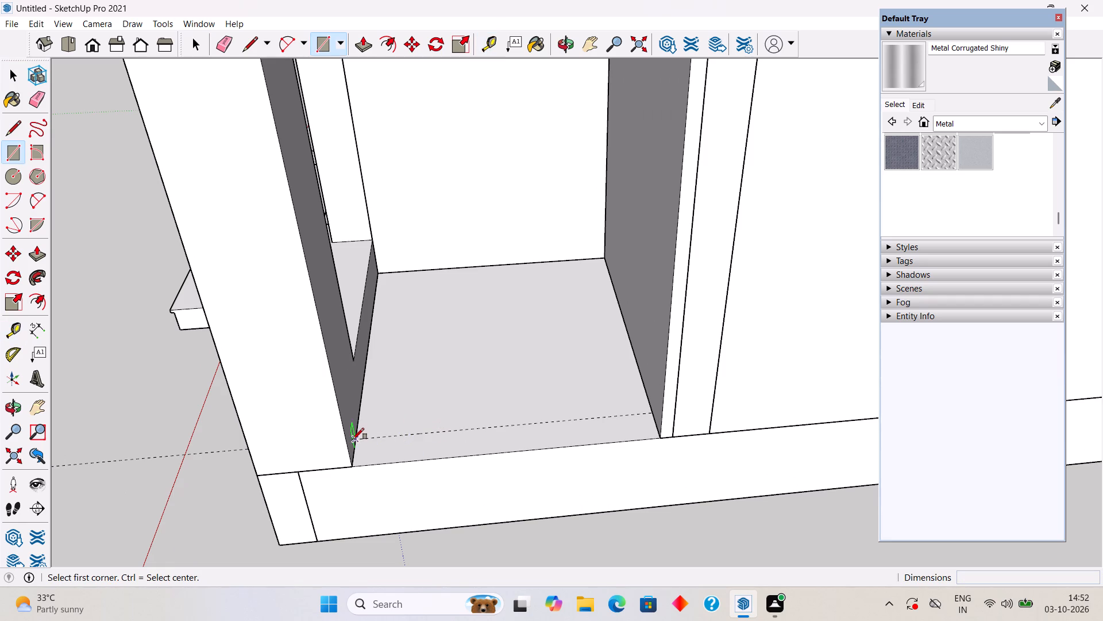
drag(353, 439, 364, 444)
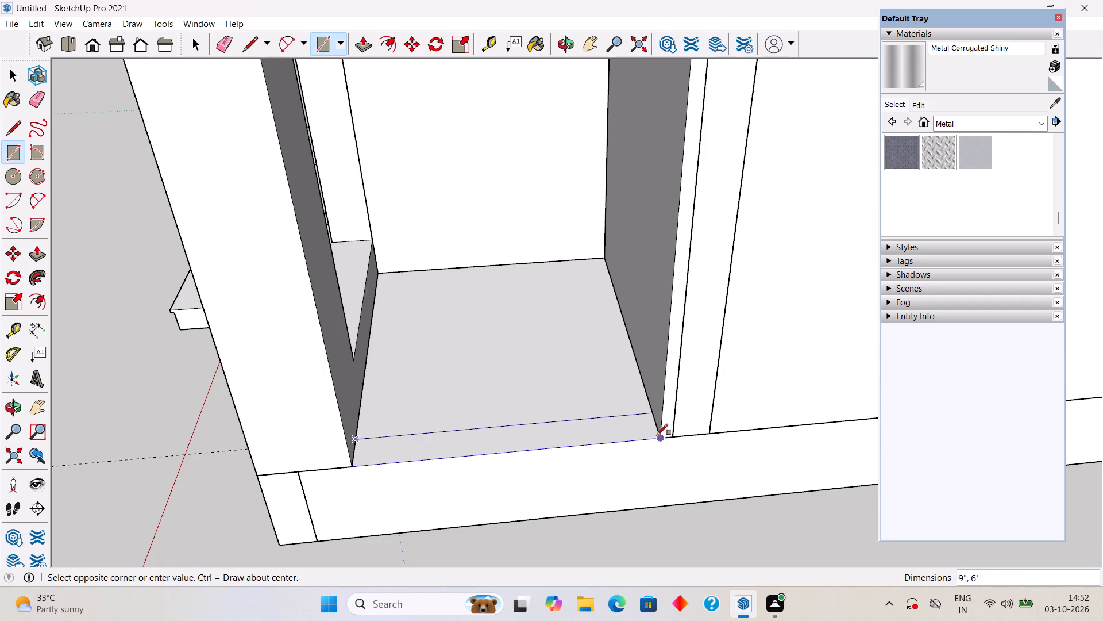
click(657, 435)
Raise the 9" strip 30' to the underside of the roof slab with Push/Pull and group the new side wall.
key(space)
text(p)
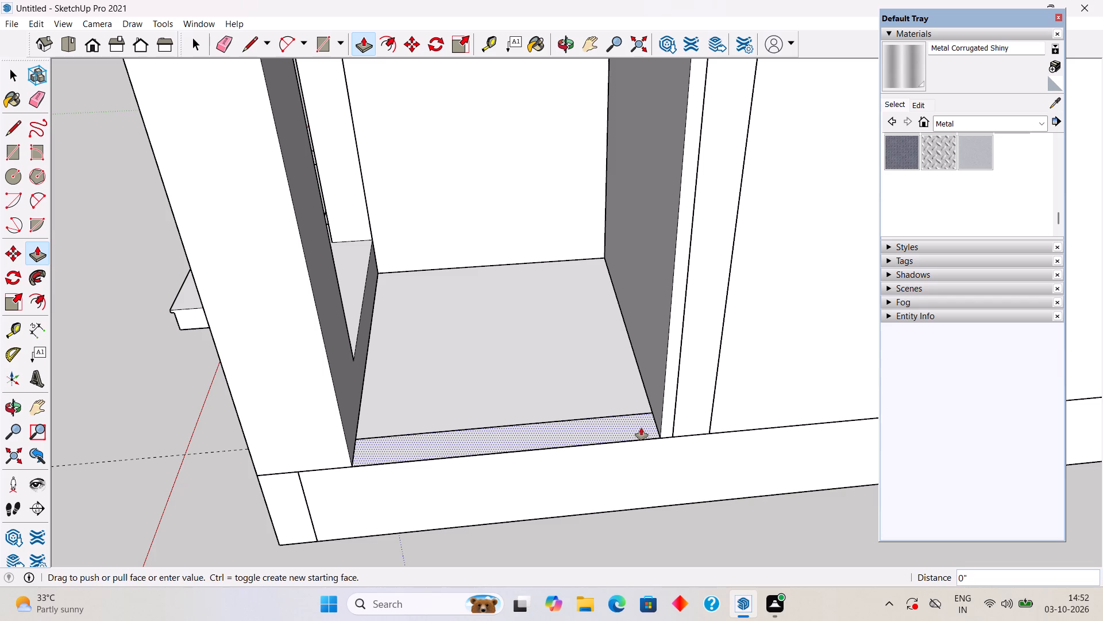
click(641, 428)
scroll(641, 427, down, 18)
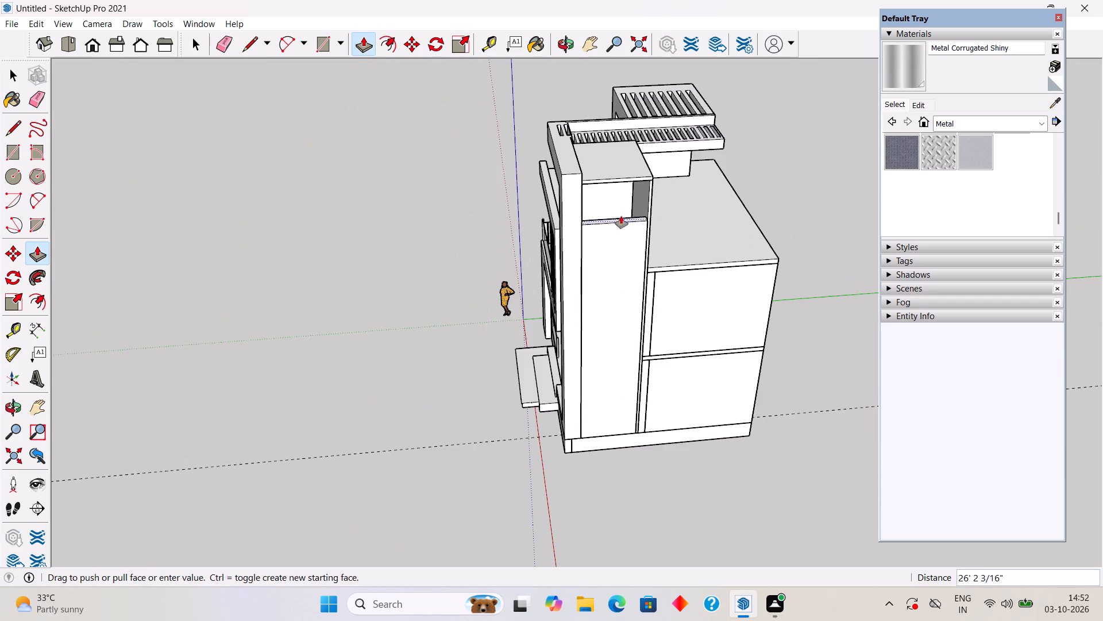
scroll(623, 186, up, 5)
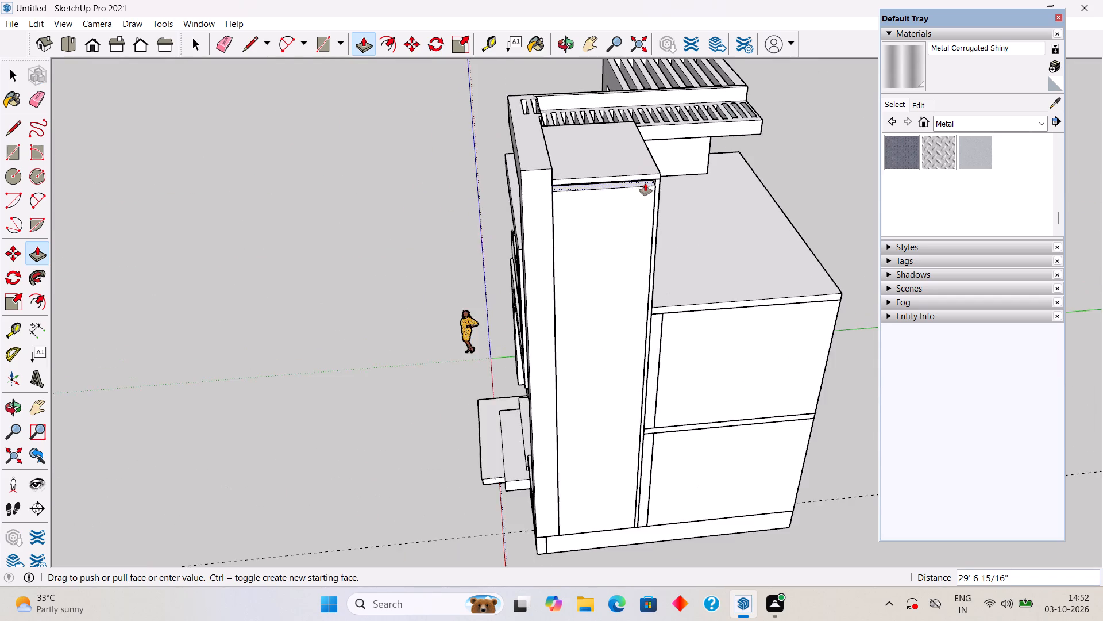
scroll(642, 176, up, 6)
click(648, 175)
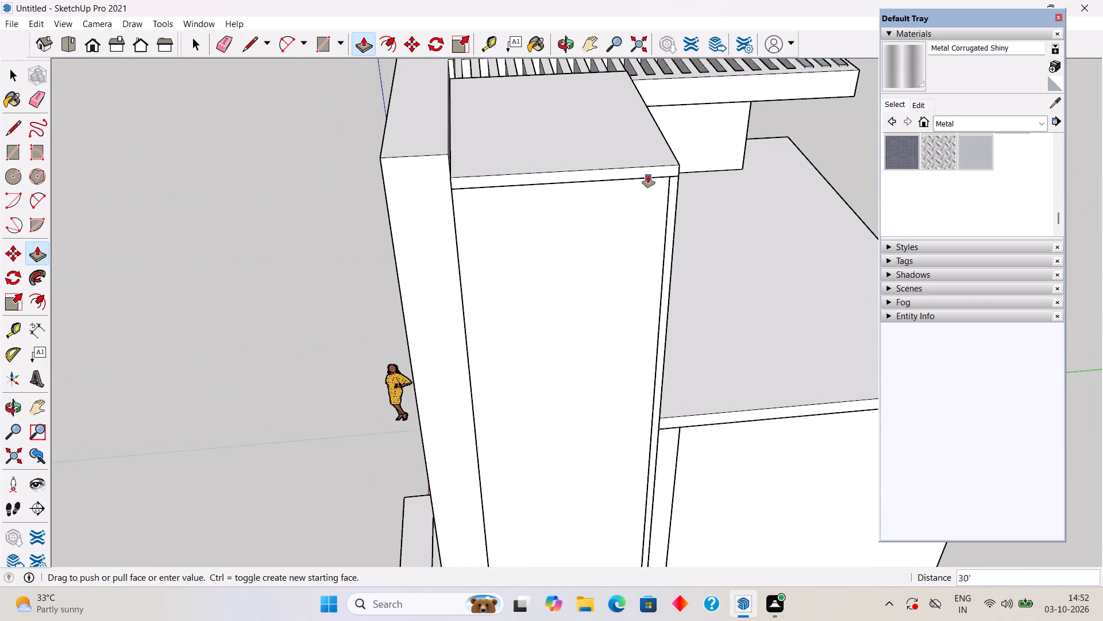
key(space)
triple_click(614, 224)
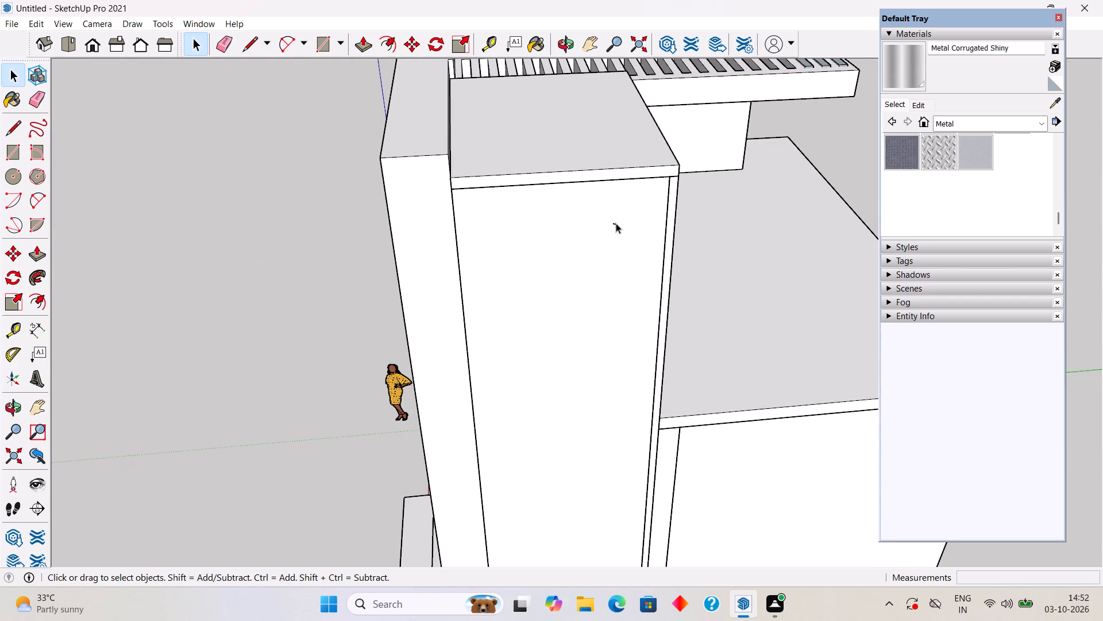
right_click(616, 223)
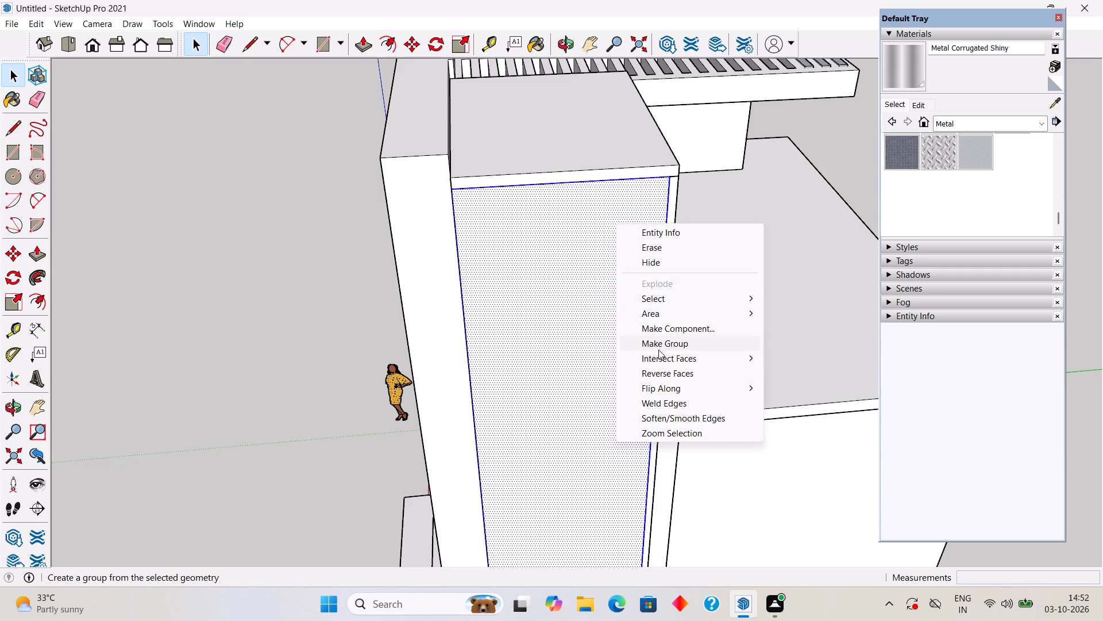
click(658, 350)
click(243, 293)
Examine the rebuilt stair tower and the house's front facade from the front, above and below.
scroll(243, 294, down, 8)
middle_drag(245, 305, 347, 287)
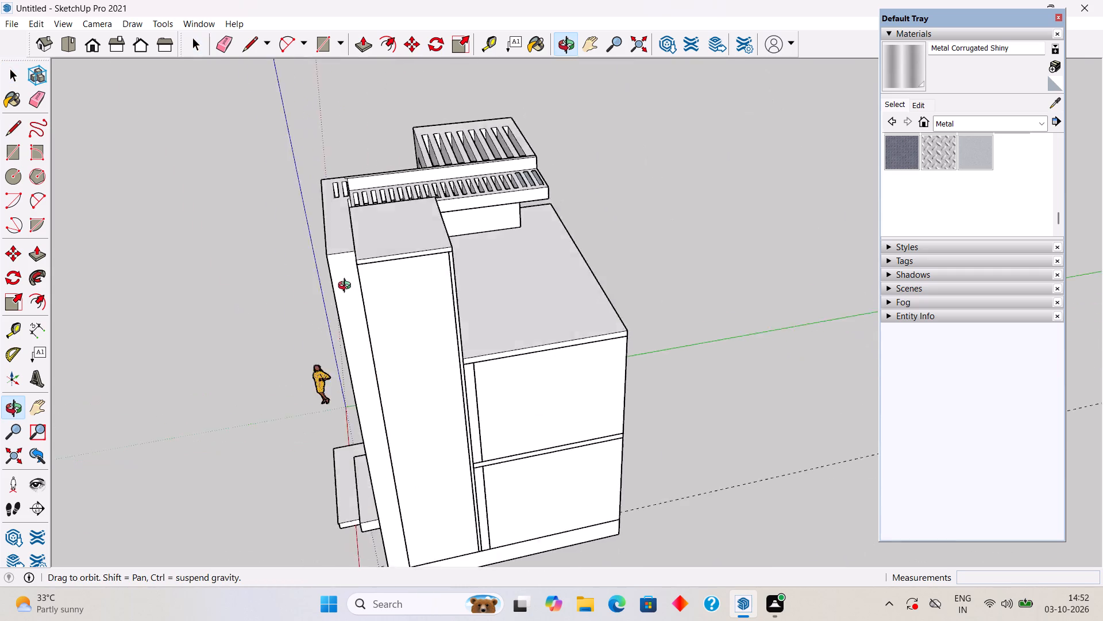
middle_drag(347, 287, 575, 132)
scroll(575, 132, down, 6)
middle_drag(609, 283, 781, 299)
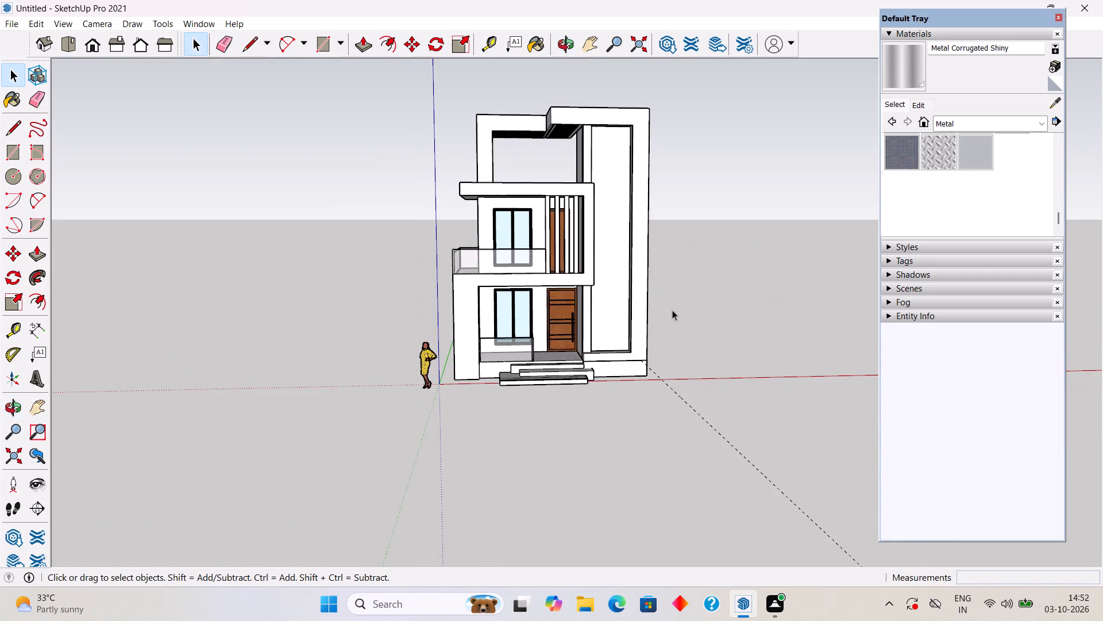
scroll(622, 305, up, 5)
middle_drag(645, 338, 597, 555)
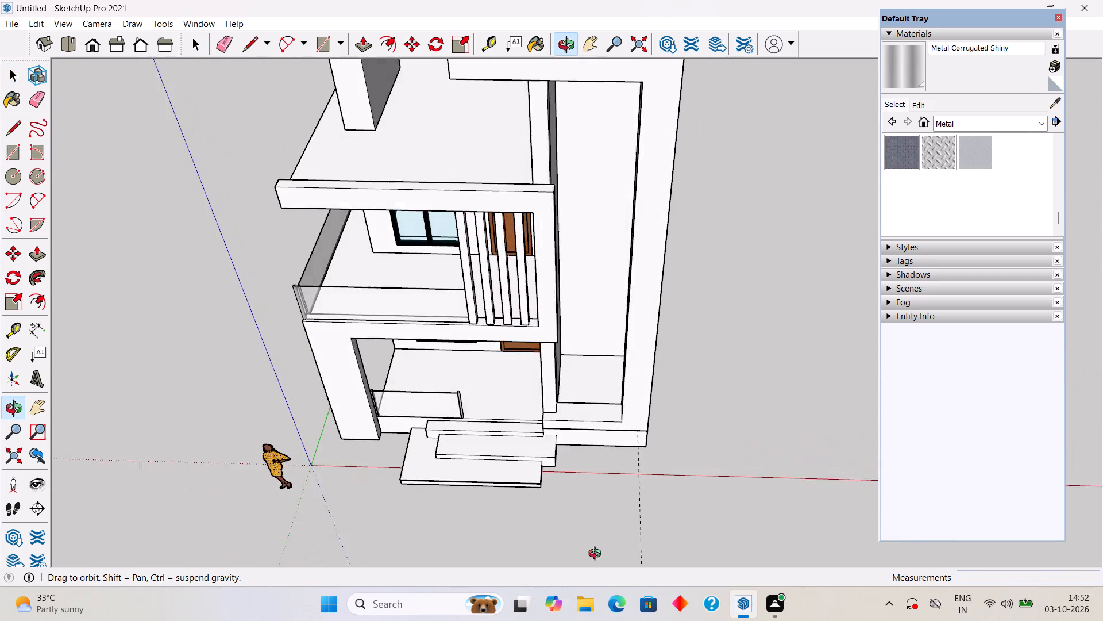
middle_drag(597, 555, 592, 566)
scroll(592, 565, down, 4)
middle_drag(566, 343, 566, 172)
scroll(655, 548, up, 1)
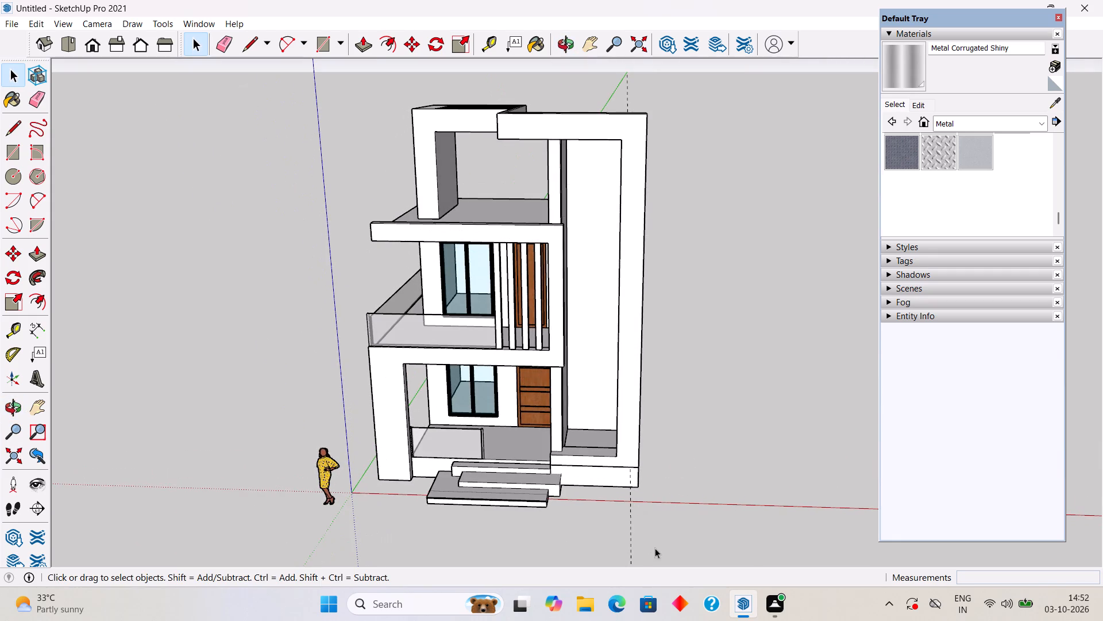
scroll(655, 548, up, 2)
scroll(566, 501, down, 6)
middle_drag(573, 509, 631, 329)
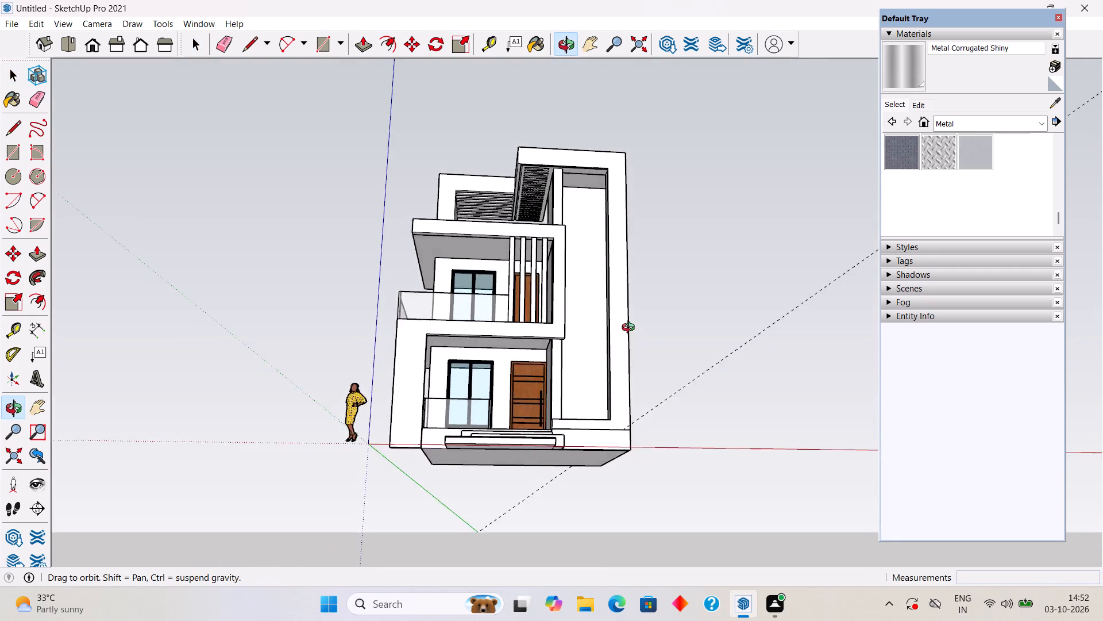
middle_drag(631, 329, 624, 419)
Unhide the stair tower's tall front window glazing.
click(37, 25)
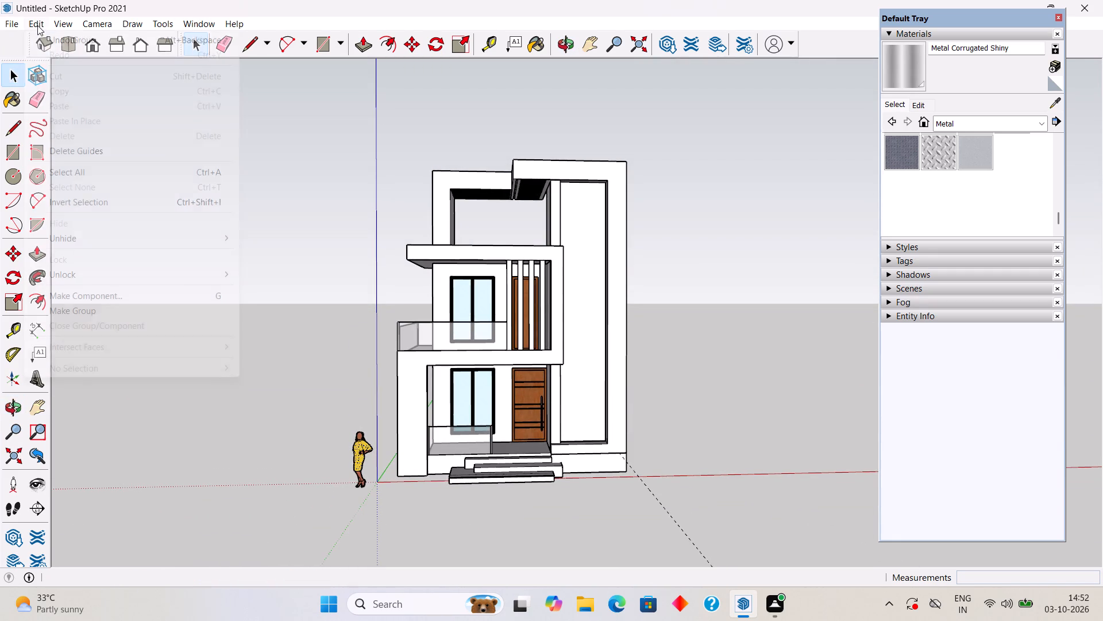
click(99, 236)
click(259, 262)
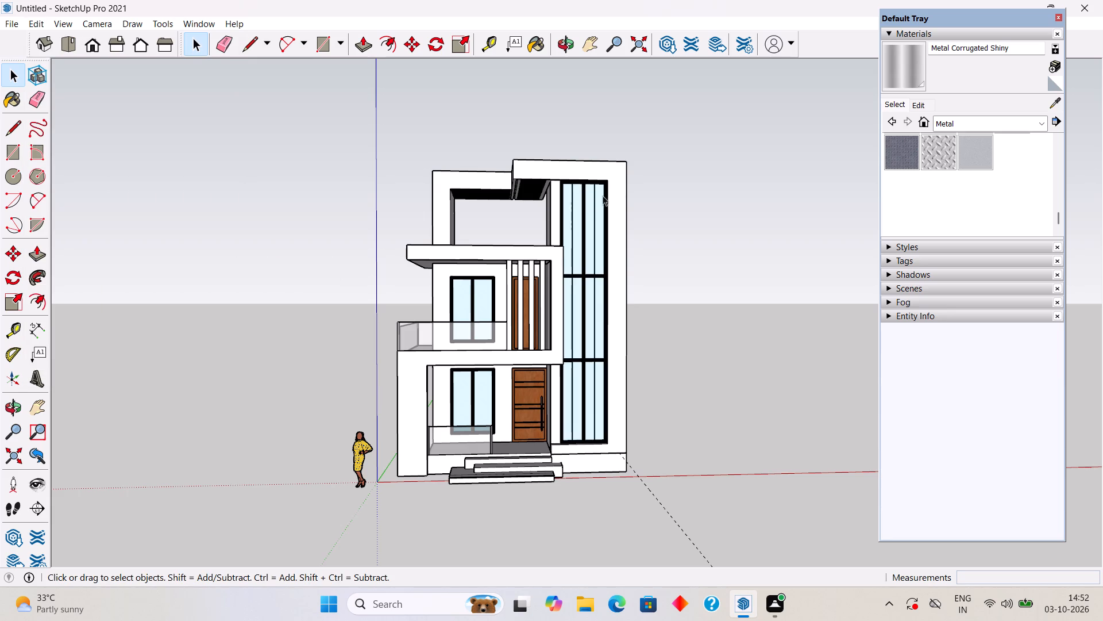
Examine the house's exterior from several sides, closing in on the slab and front frame above the upper balcony.
middle_drag(603, 175, 419, 289)
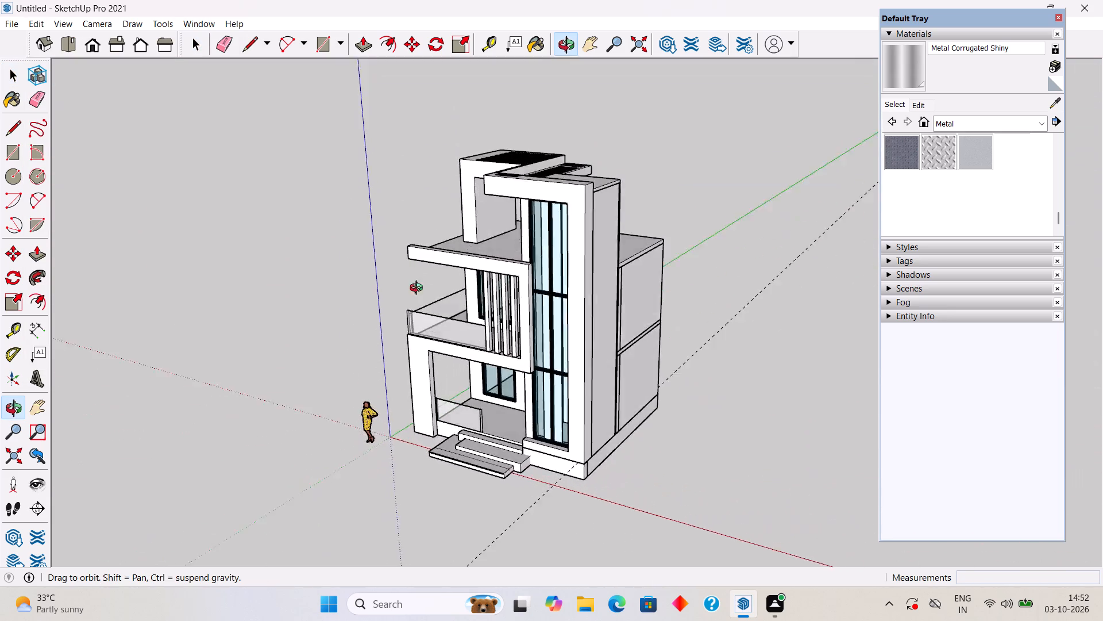
middle_drag(419, 289, 792, 392)
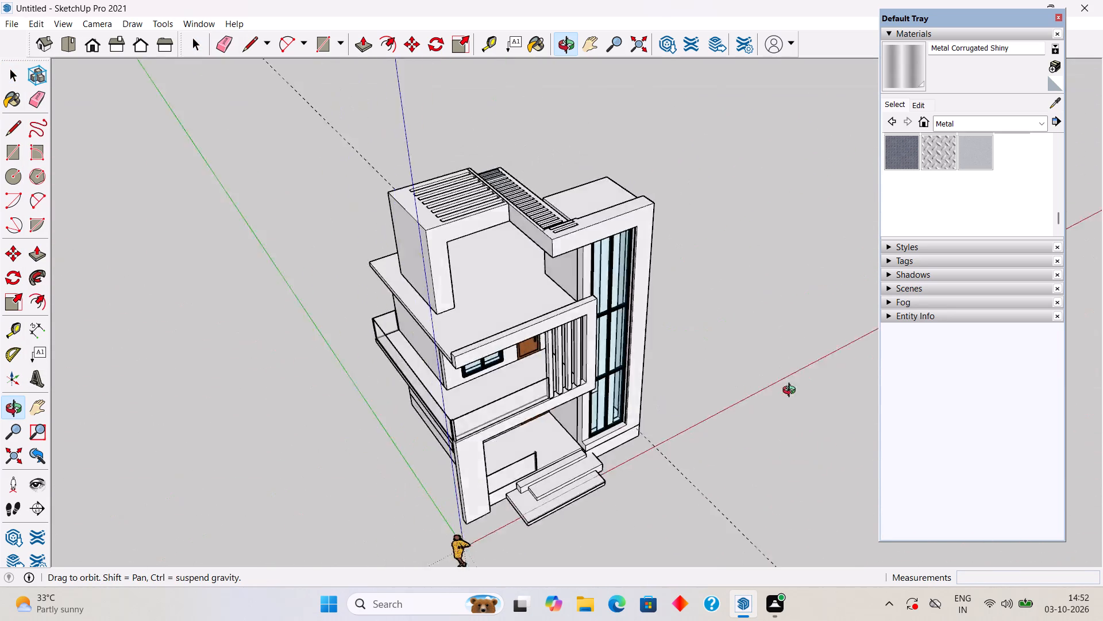
middle_drag(792, 392, 595, 227)
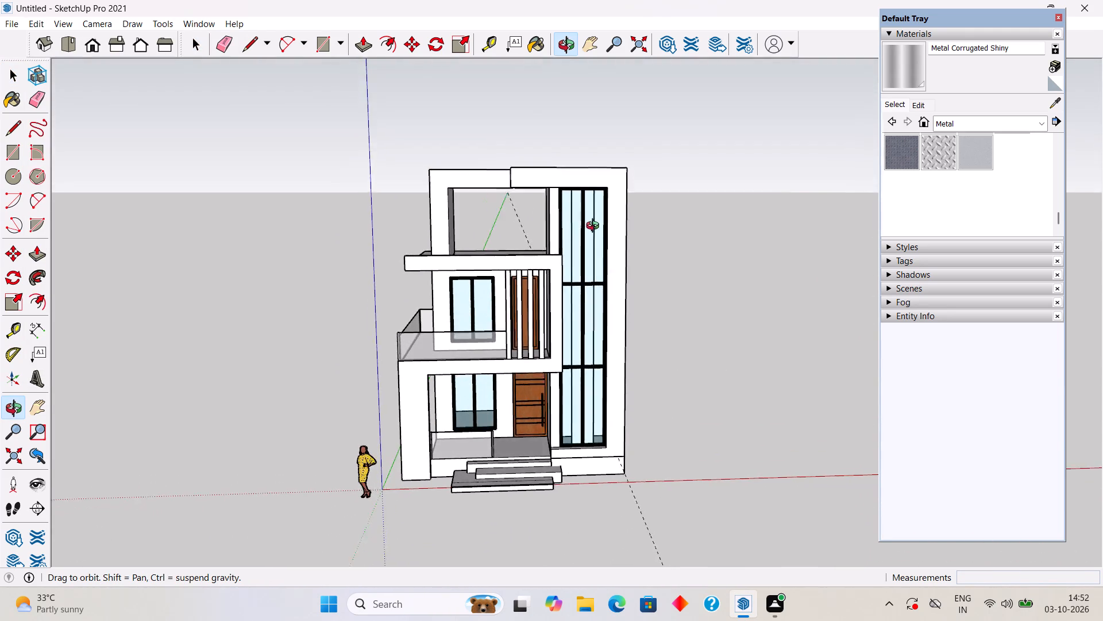
middle_drag(595, 227, 565, 229)
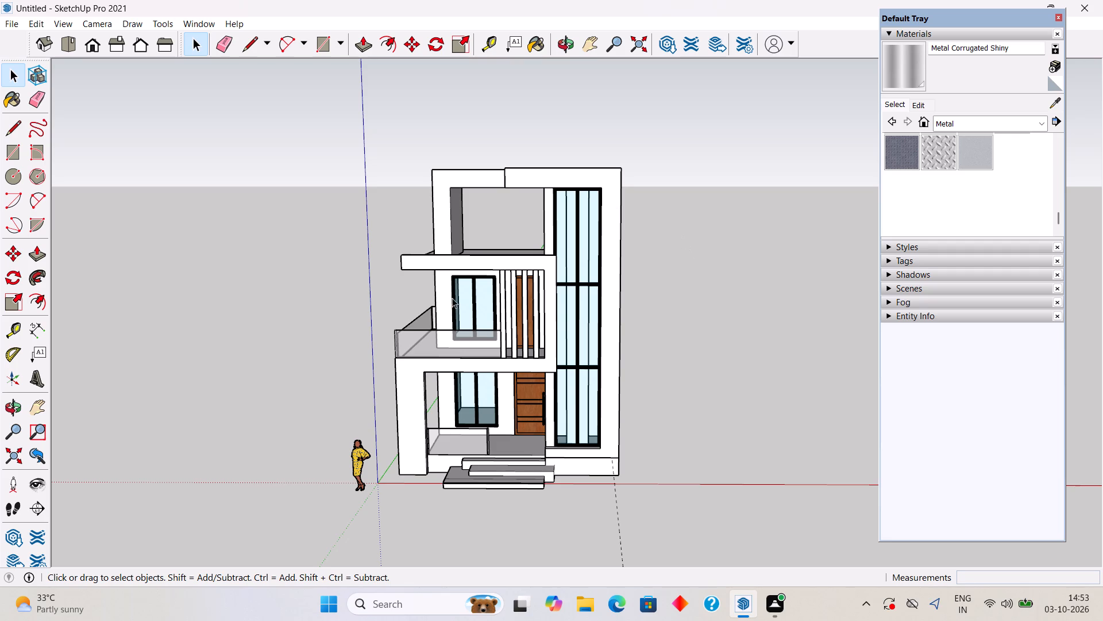
scroll(452, 298, up, 4)
middle_drag(453, 265, 471, 149)
scroll(486, 247, up, 2)
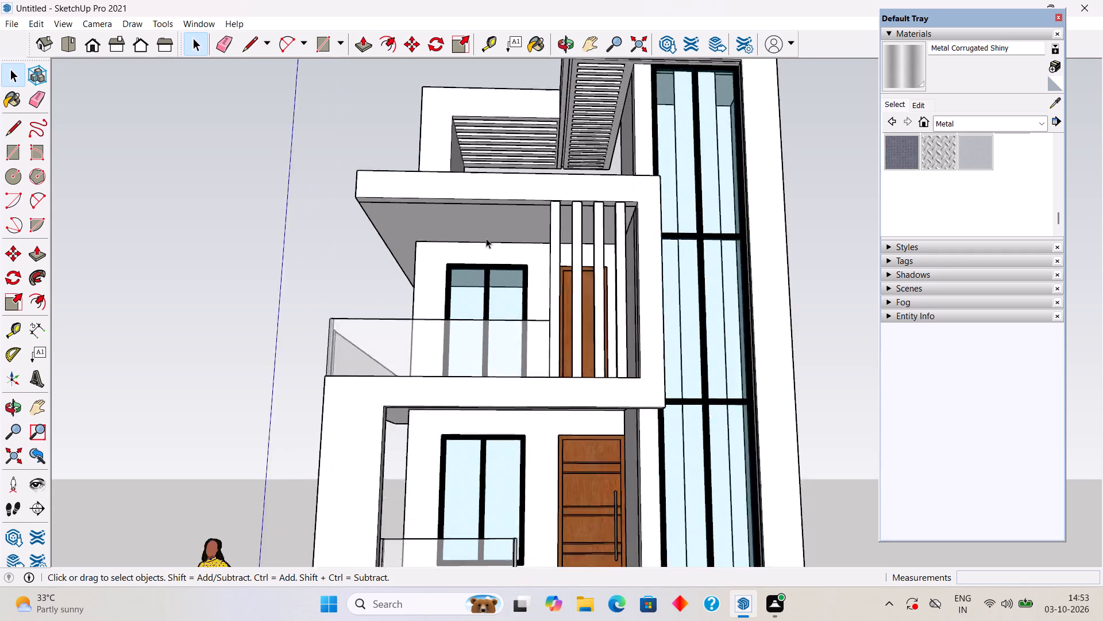
scroll(486, 238, up, 2)
click(485, 225)
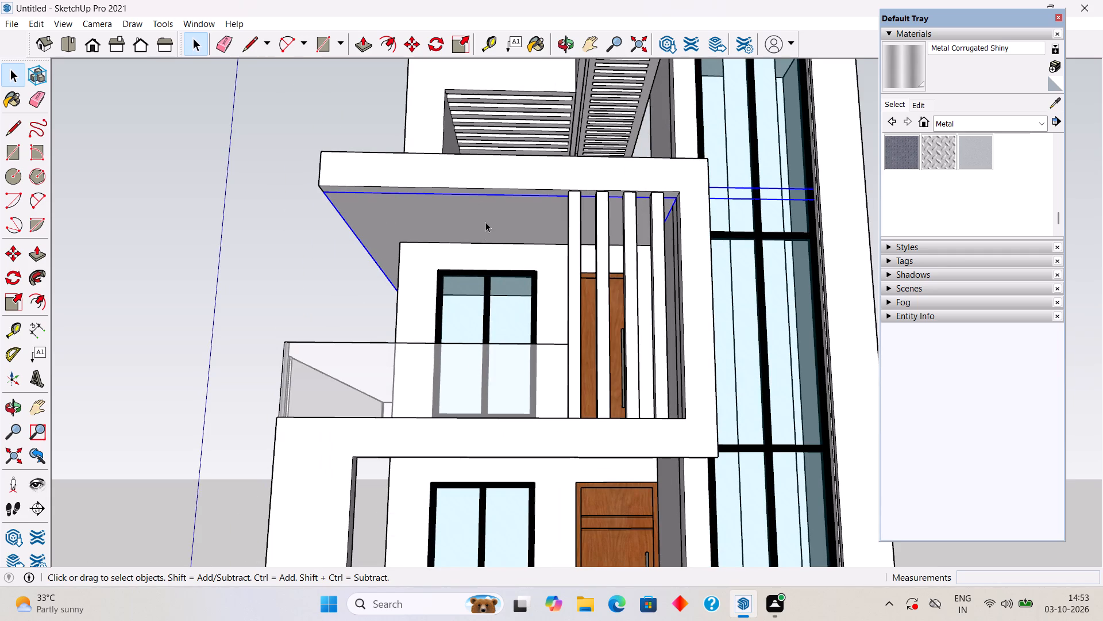
click(477, 177)
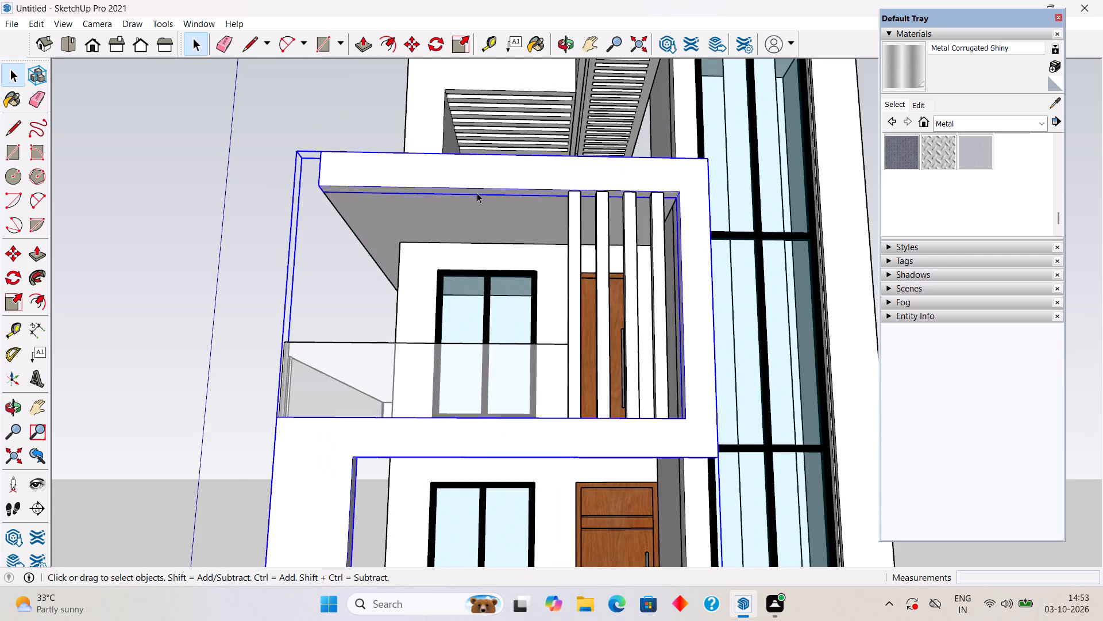
scroll(477, 193, up, 3)
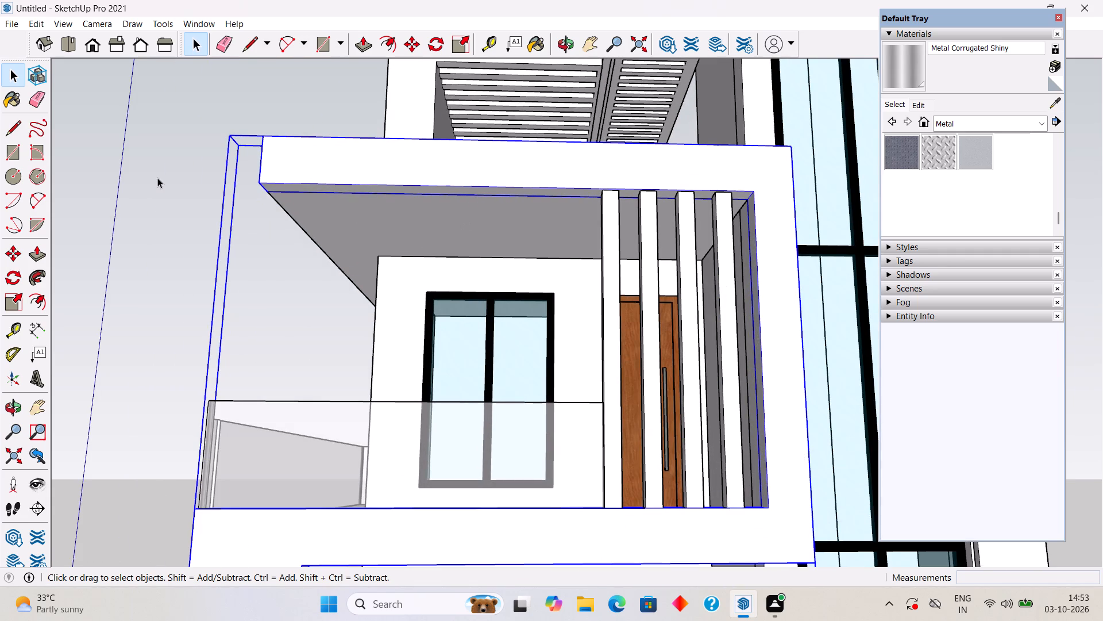
click(157, 178)
Isolate the slab over the upper balcony by inverting the selection and hiding all other objects.
middle_drag(448, 194, 541, 118)
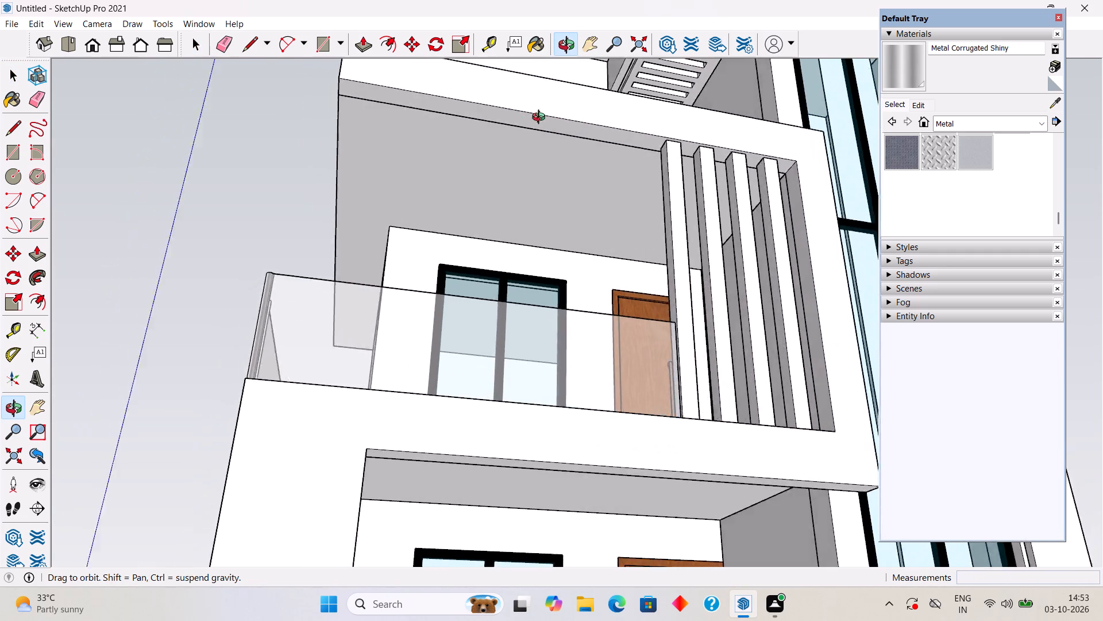
middle_drag(541, 118, 566, 128)
click(567, 128)
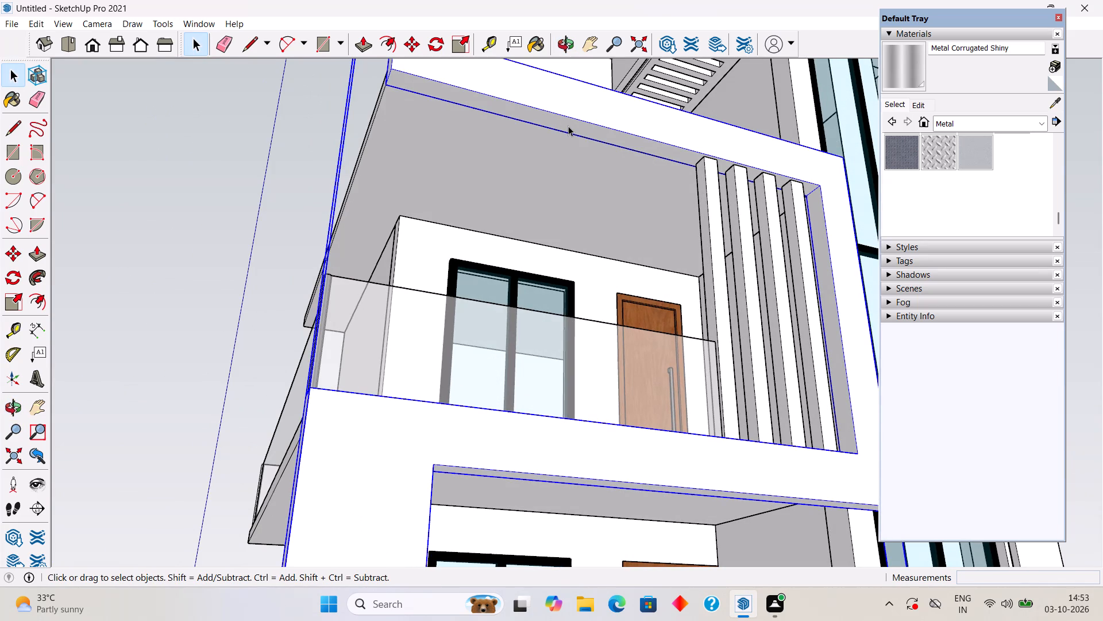
click(561, 172)
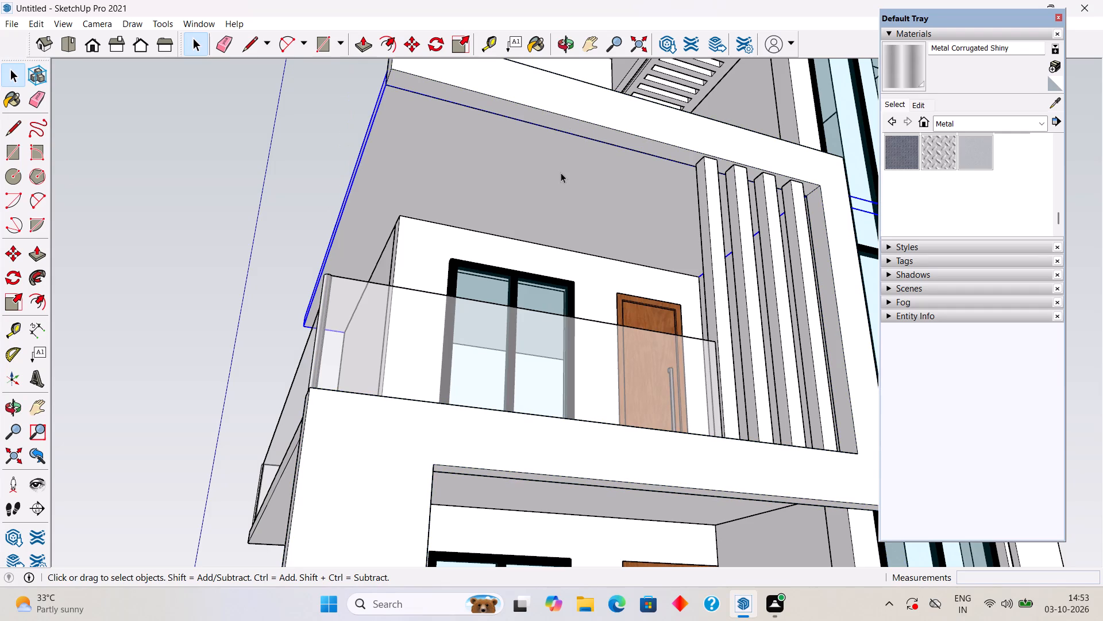
right_click(561, 172)
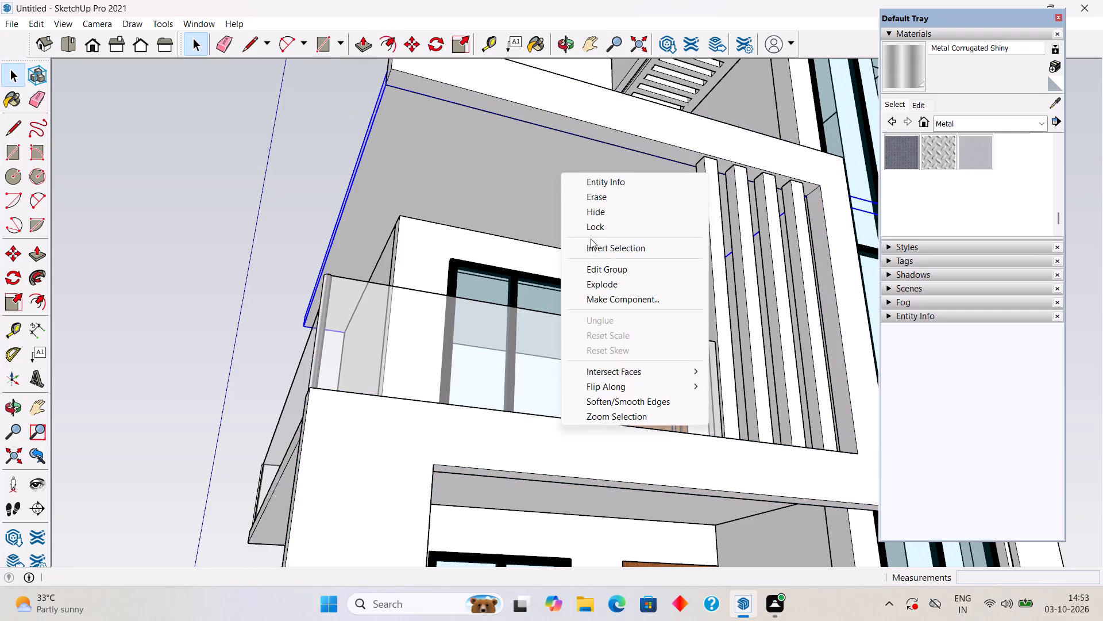
click(596, 250)
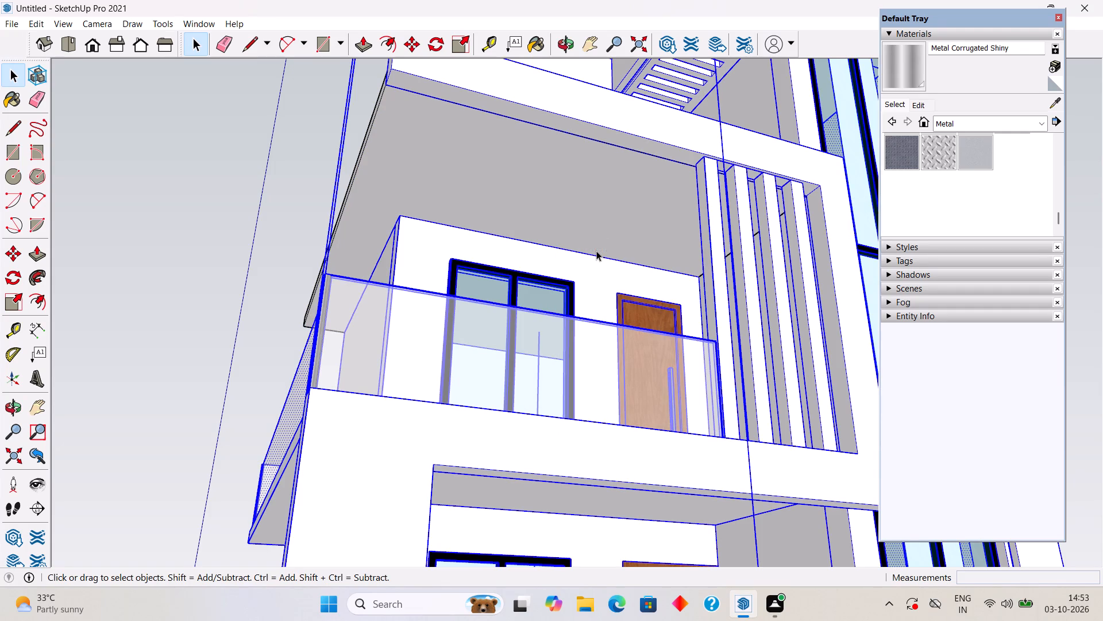
right_click(601, 305)
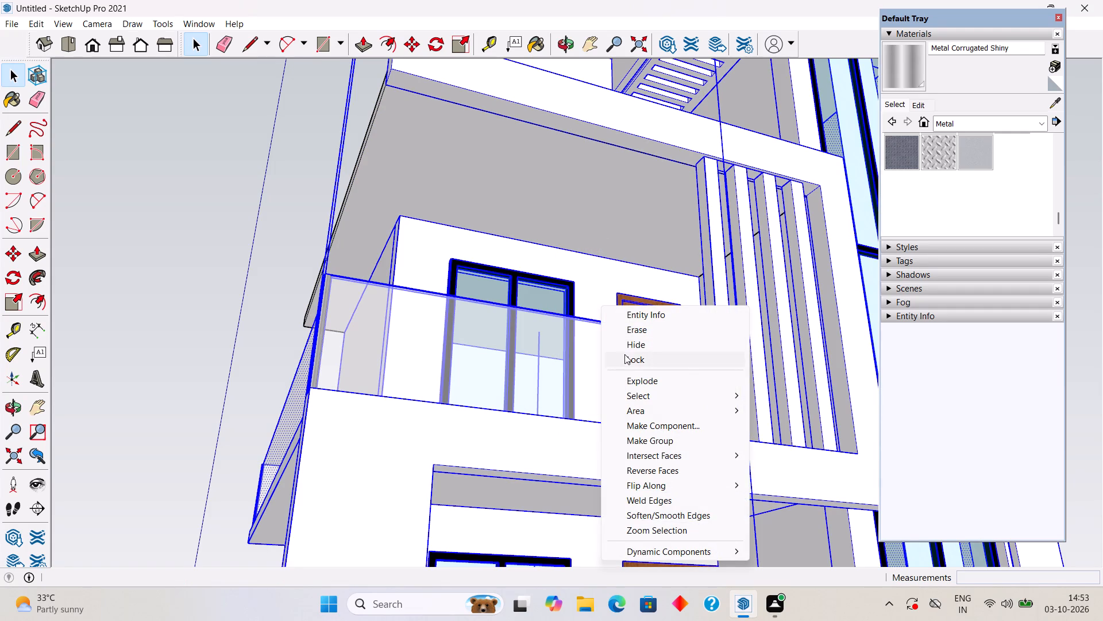
click(624, 348)
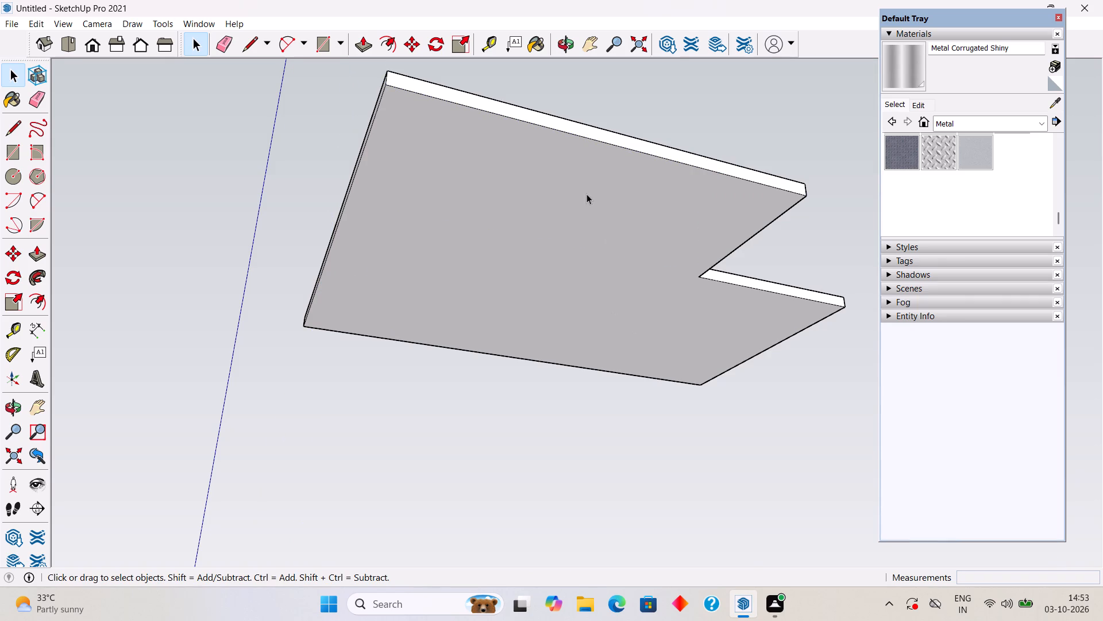
On the slab's underside, place a guide 2" inside the long front edge and another 4" further in from that guide.
middle_drag(583, 166, 574, 113)
scroll(576, 113, down, 6)
scroll(603, 65, up, 2)
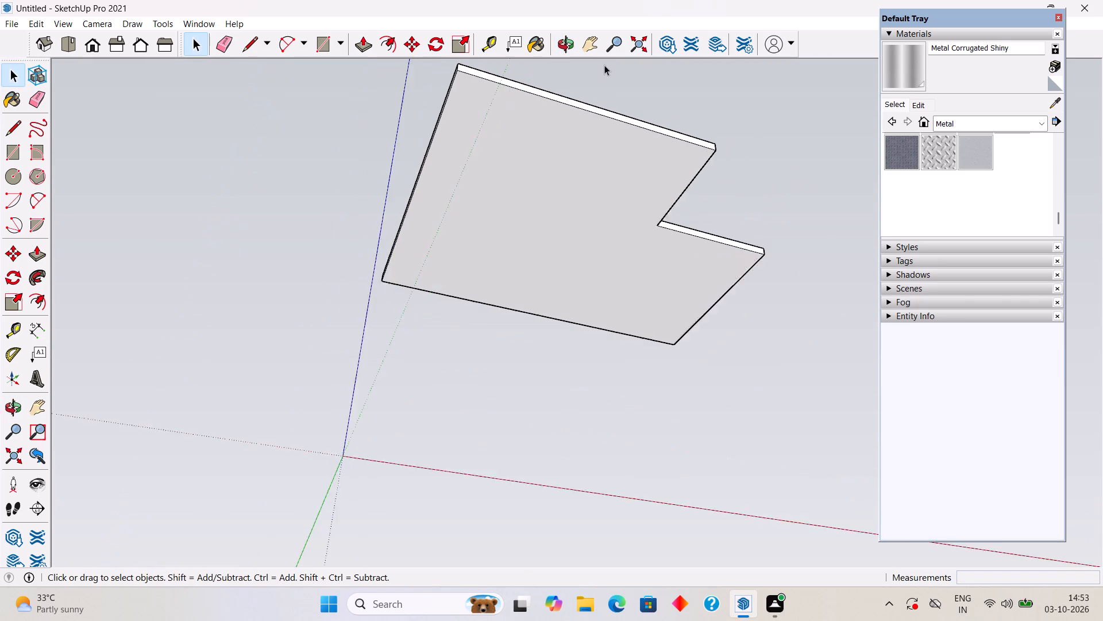
scroll(604, 65, up, 2)
scroll(612, 112, up, 4)
key(t)
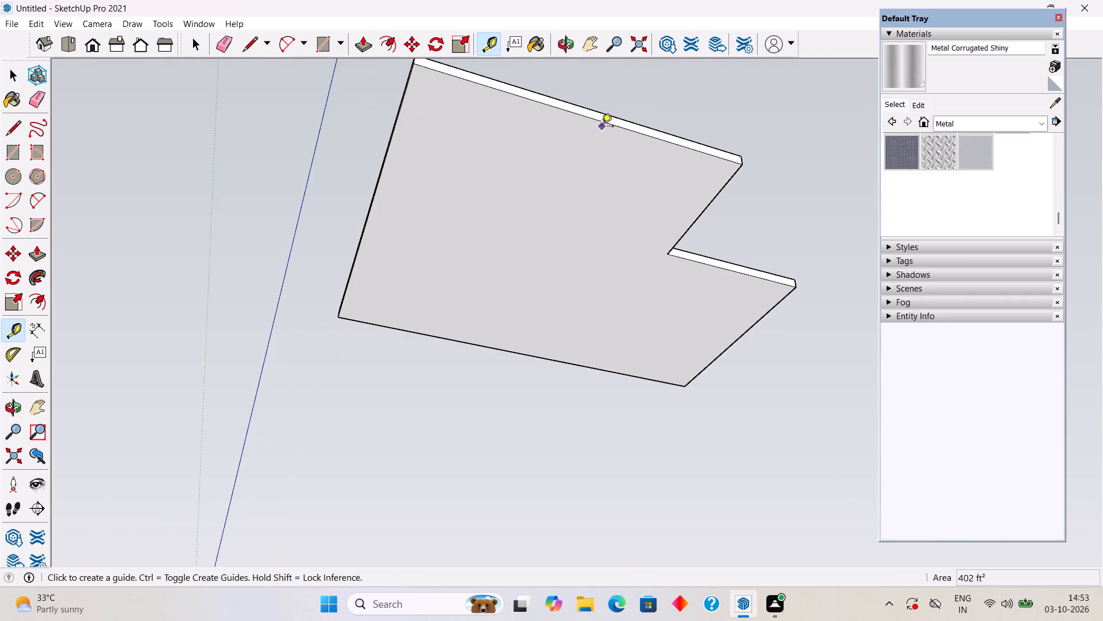
click(600, 121)
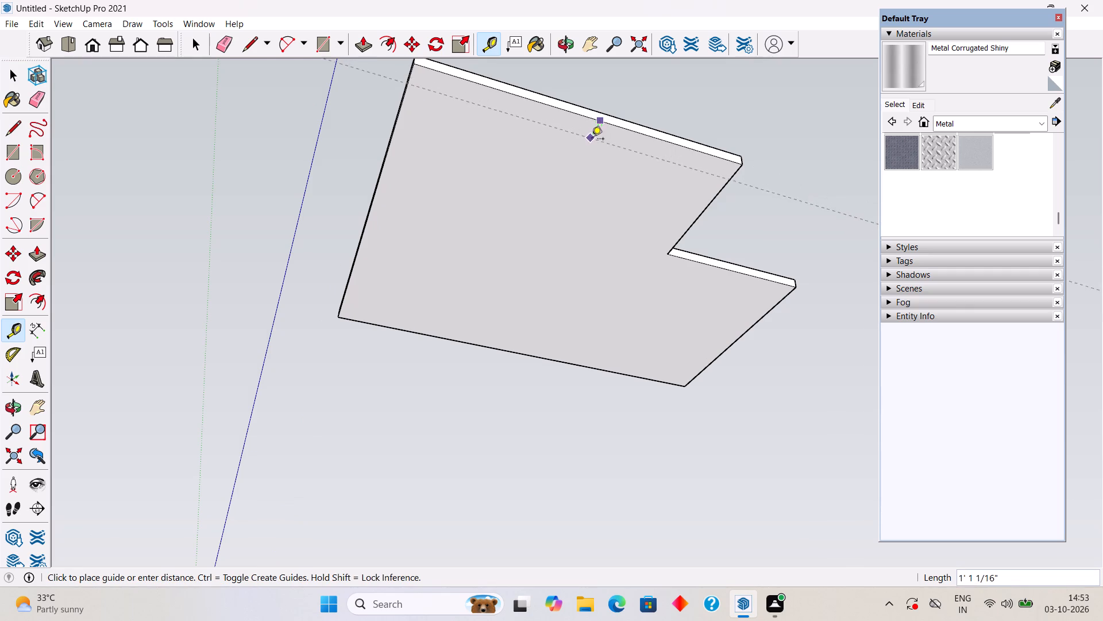
text(2")
key(Return)
scroll(570, 118, up, 4)
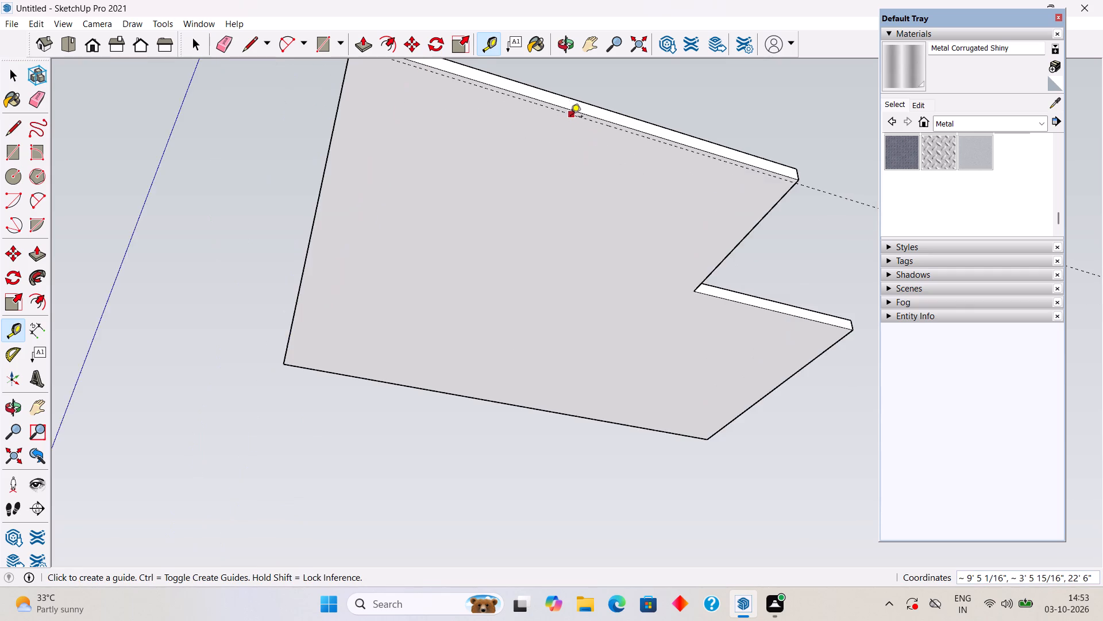
click(570, 117)
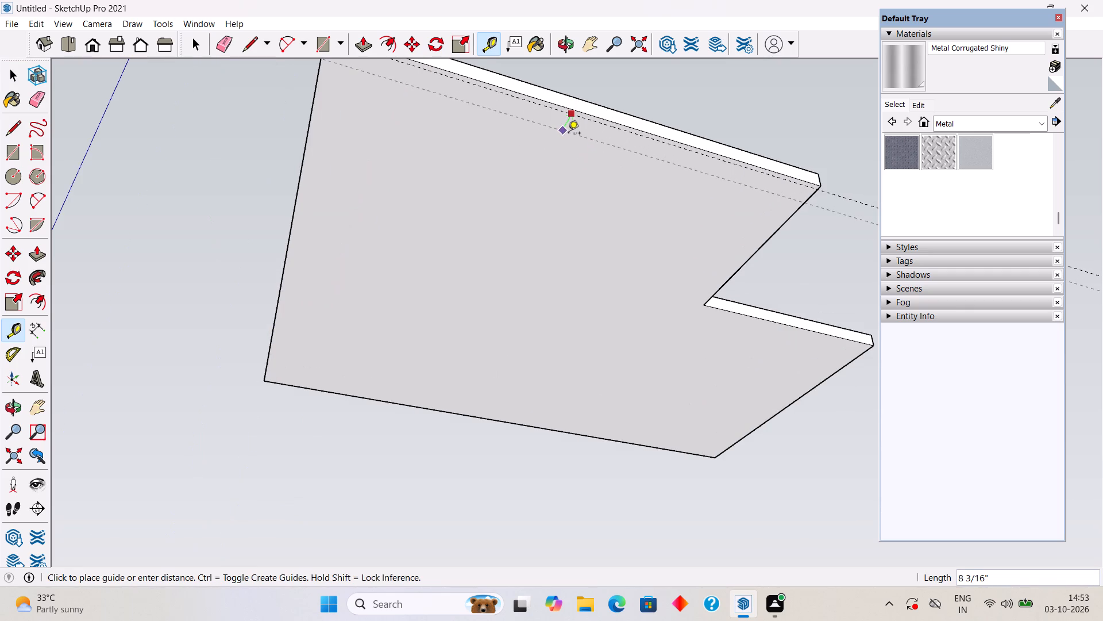
key(4)
key(shift+quotedbl)
key(Return)
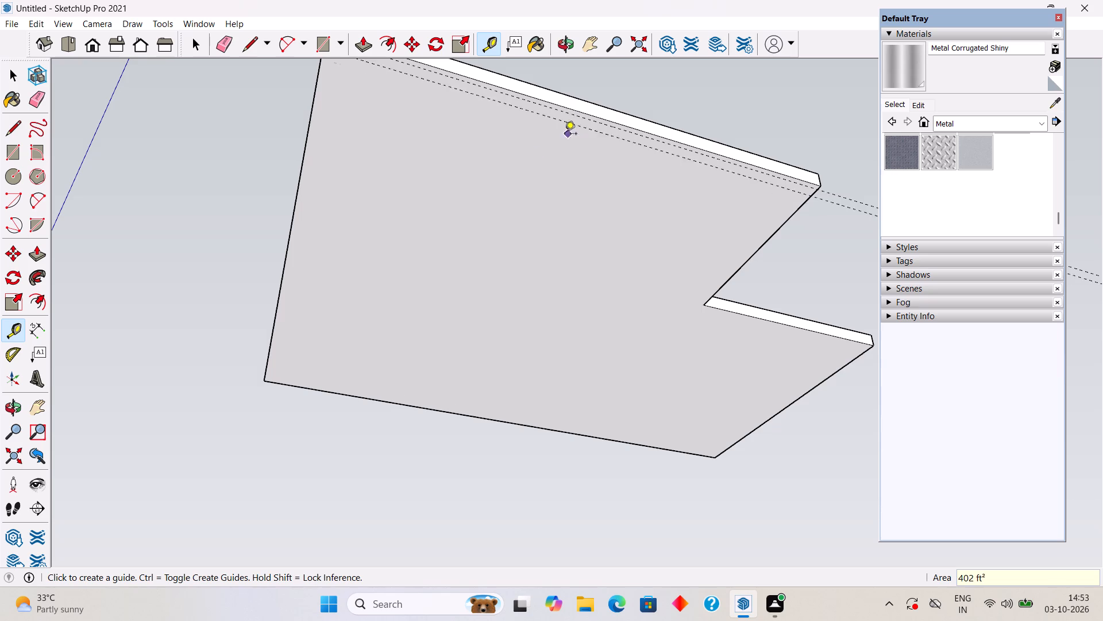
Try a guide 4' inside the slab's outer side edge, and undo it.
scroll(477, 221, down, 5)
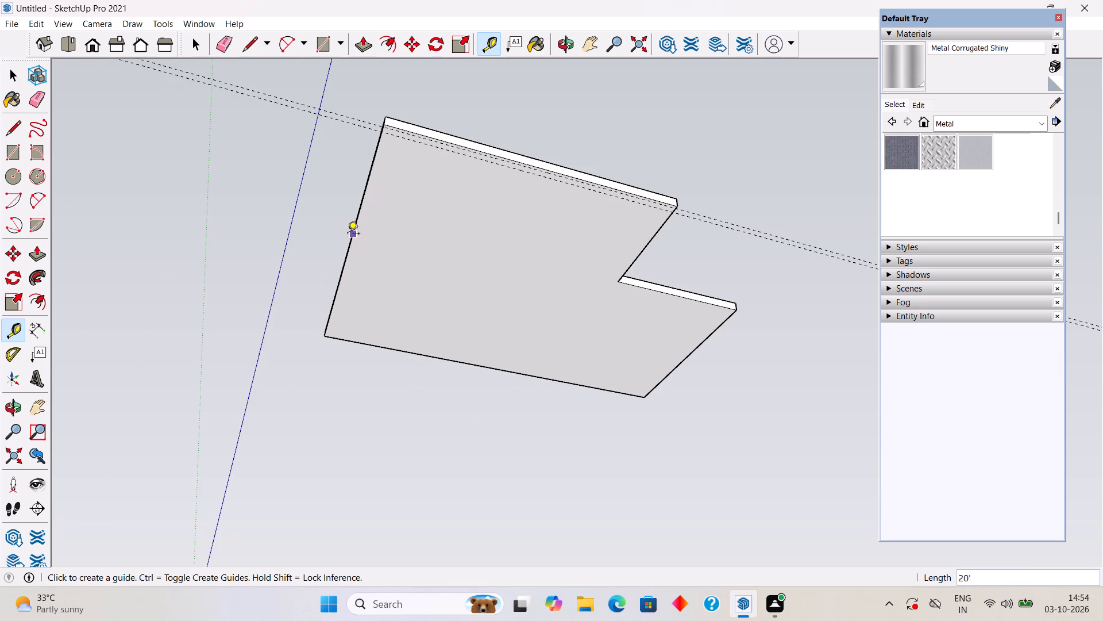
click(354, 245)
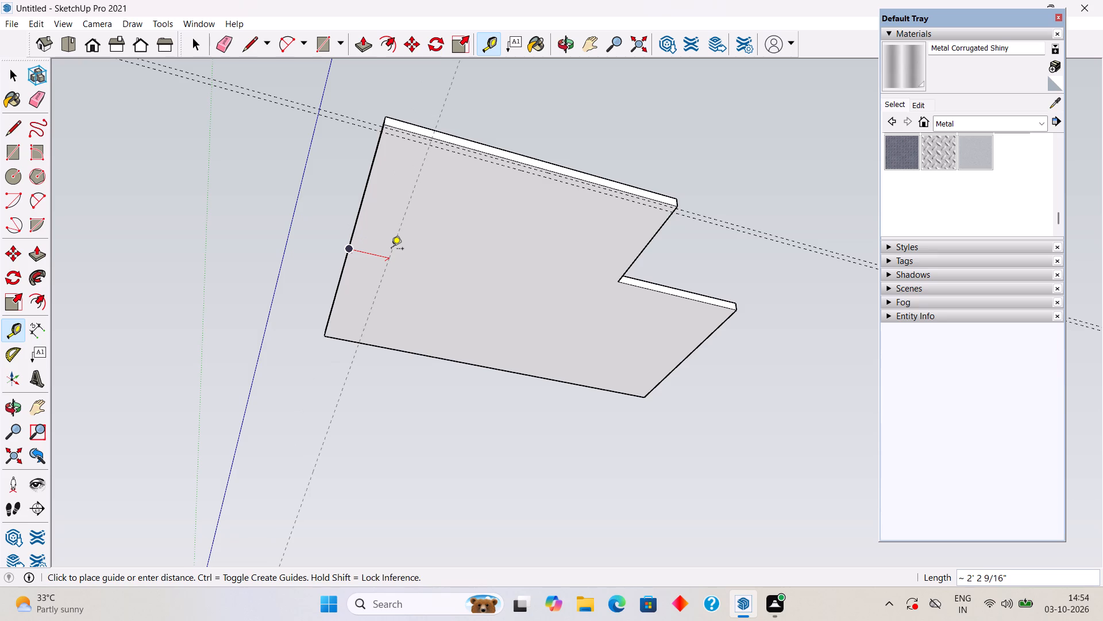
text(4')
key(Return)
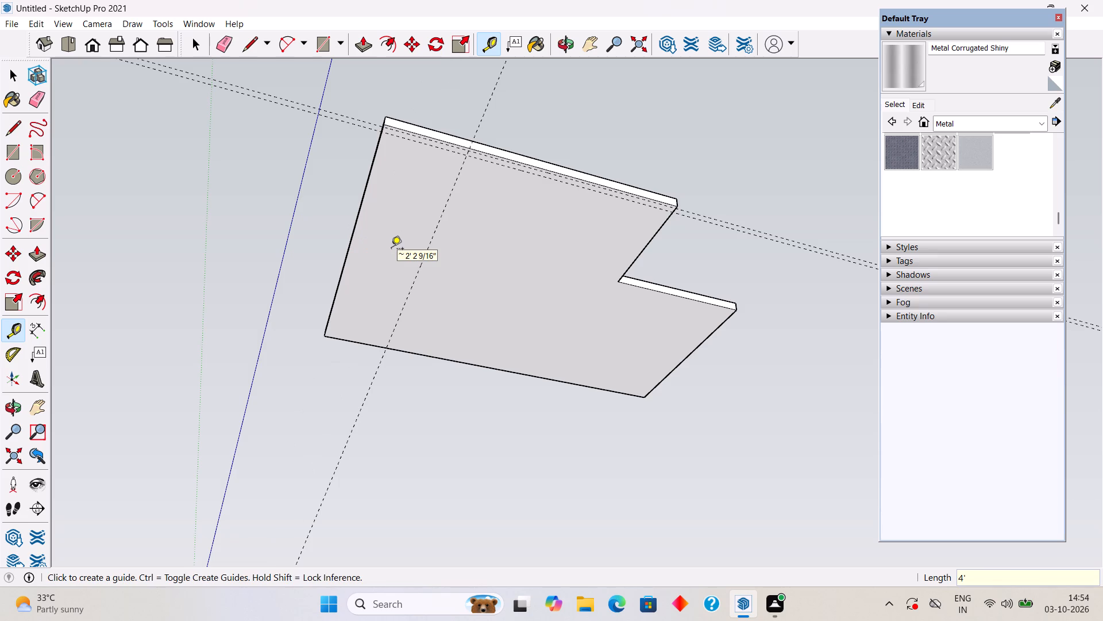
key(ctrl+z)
Place a guide 2.5' inside the slab's outer side edge.
click(358, 229)
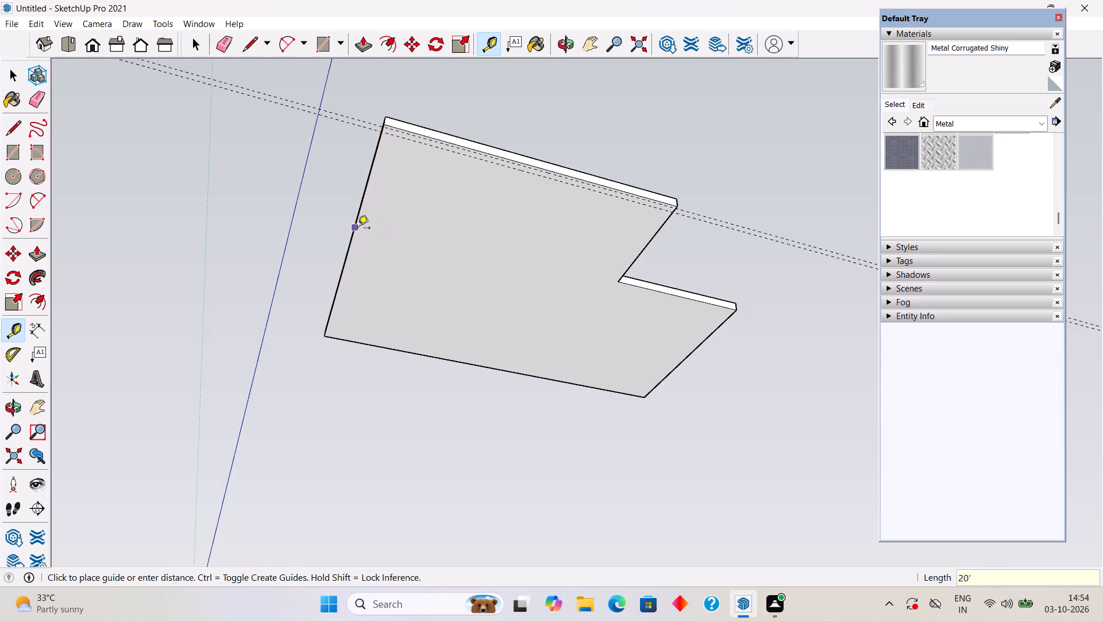
text(2.5')
key(Return)
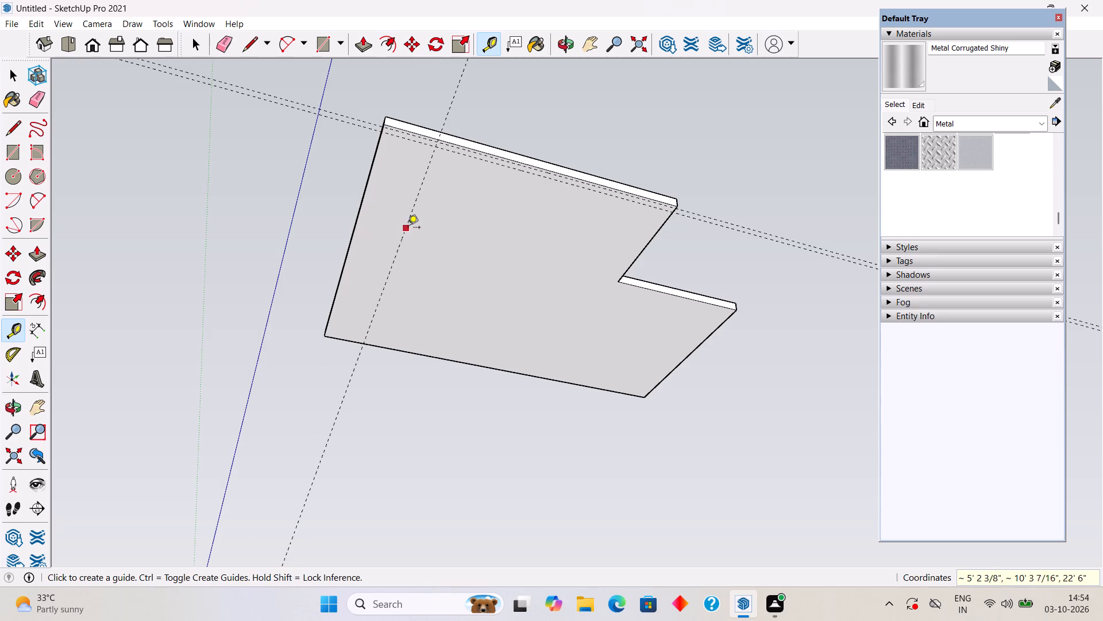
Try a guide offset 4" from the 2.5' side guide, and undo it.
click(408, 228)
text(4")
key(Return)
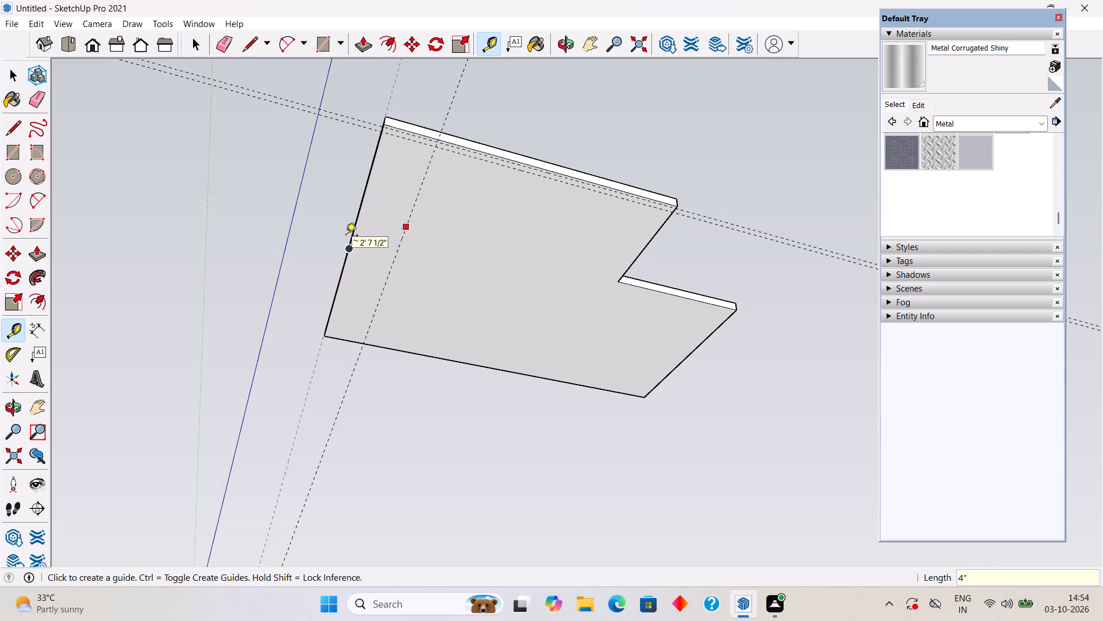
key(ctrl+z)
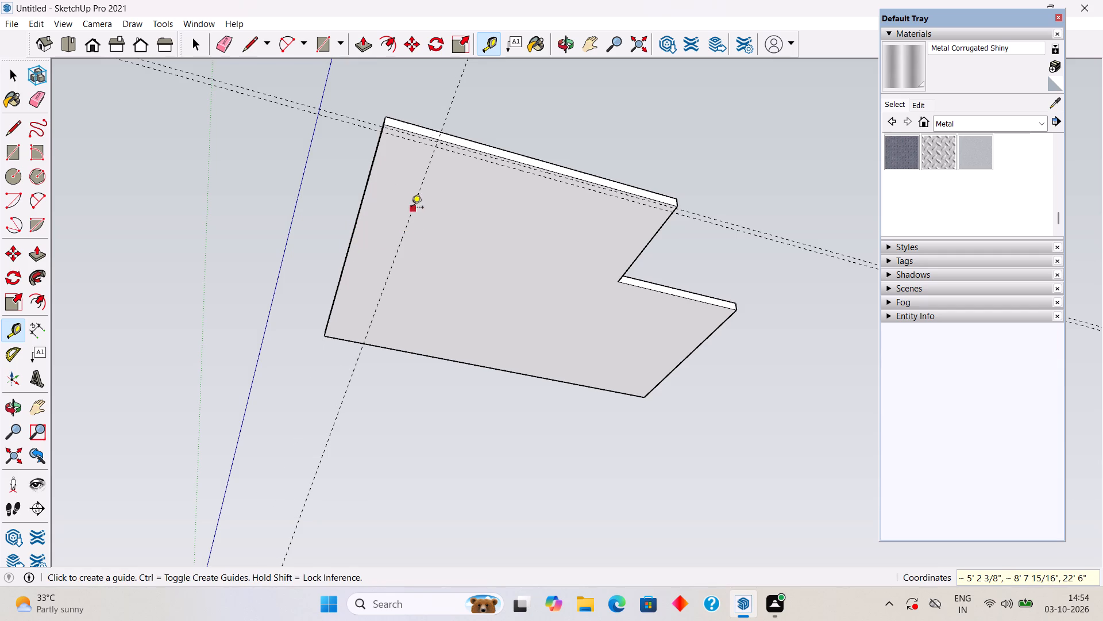
Place a parallel guide 4" from the 2.5' side guide, toward the slab's outer side edge.
click(411, 208)
key(2)
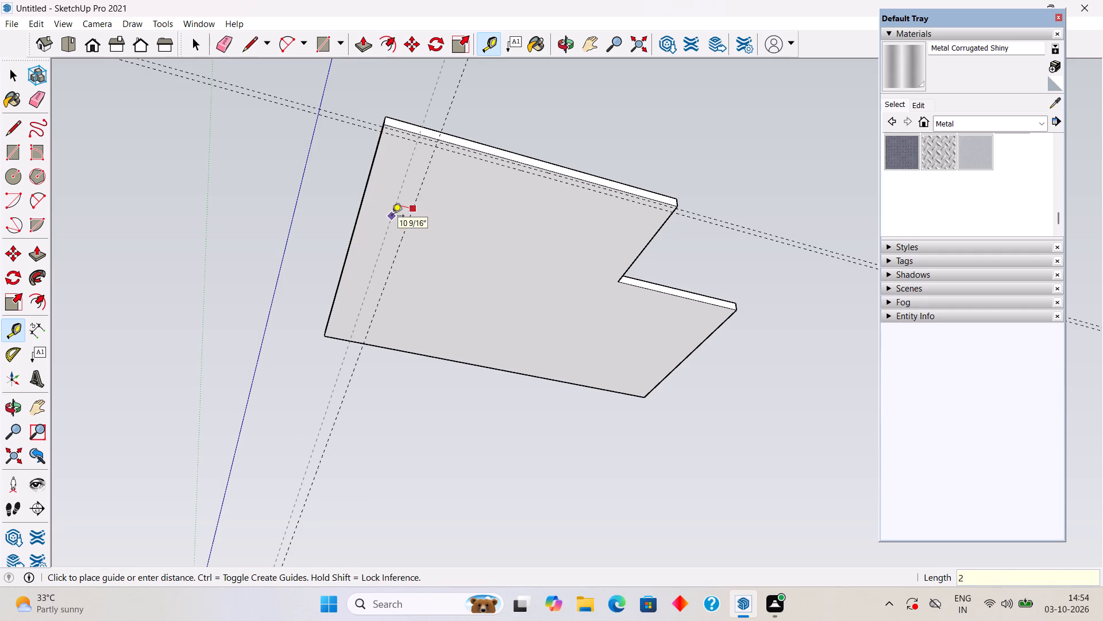
key(BackSpace)
text(4")
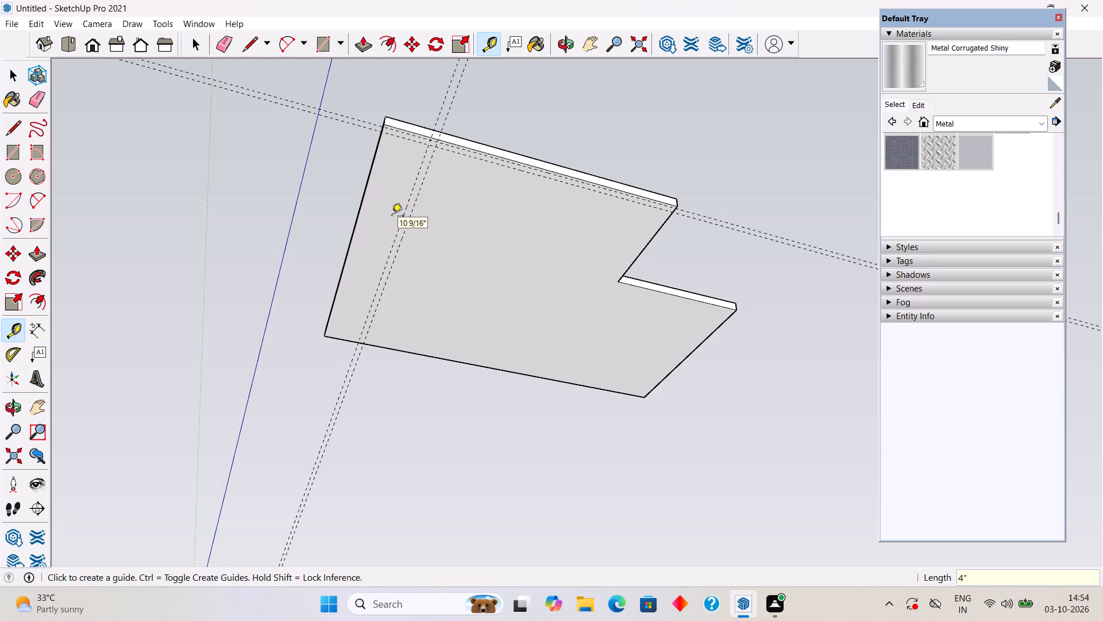
key(Return)
key(space)
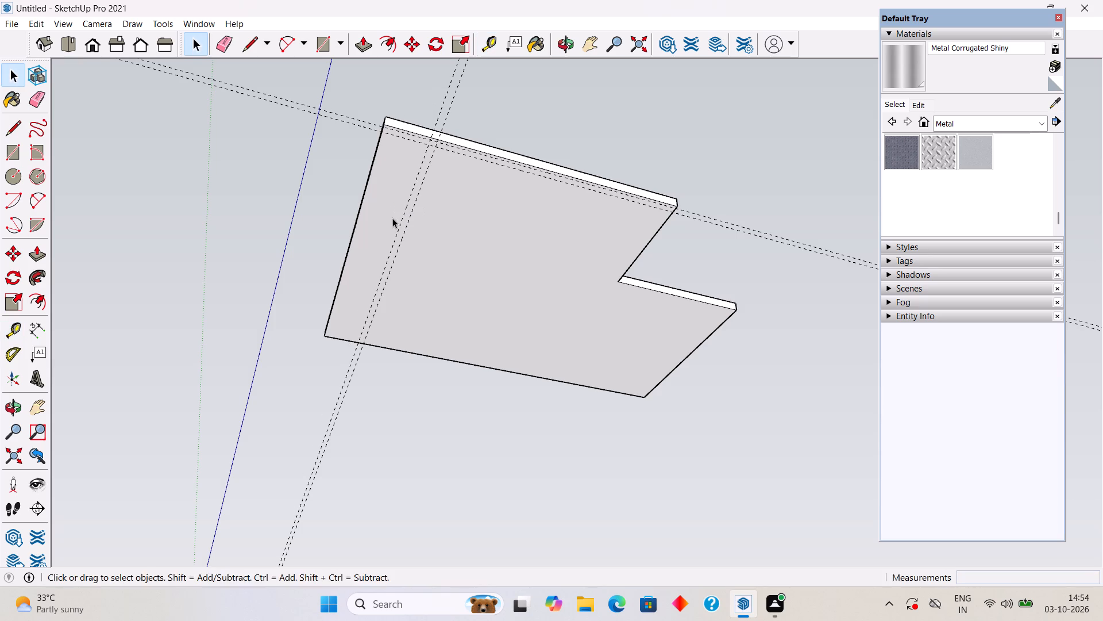
Draw a 4" by 19' 6" rectangle on the slab's underside between the paired side guides, from the back edge to the inner front guide.
key(r)
click(358, 342)
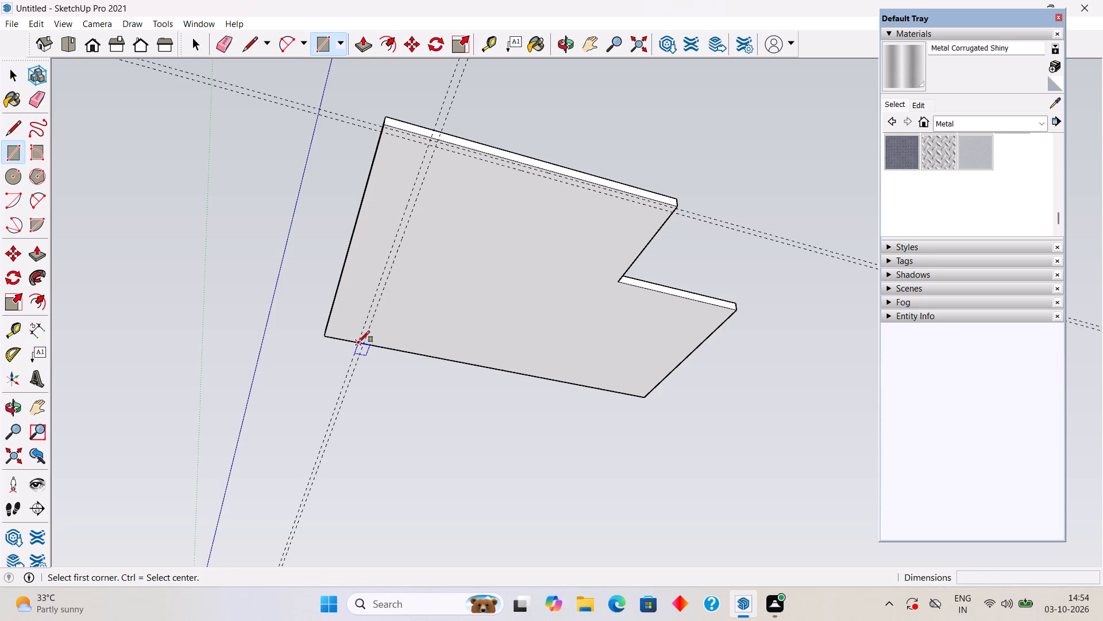
click(433, 149)
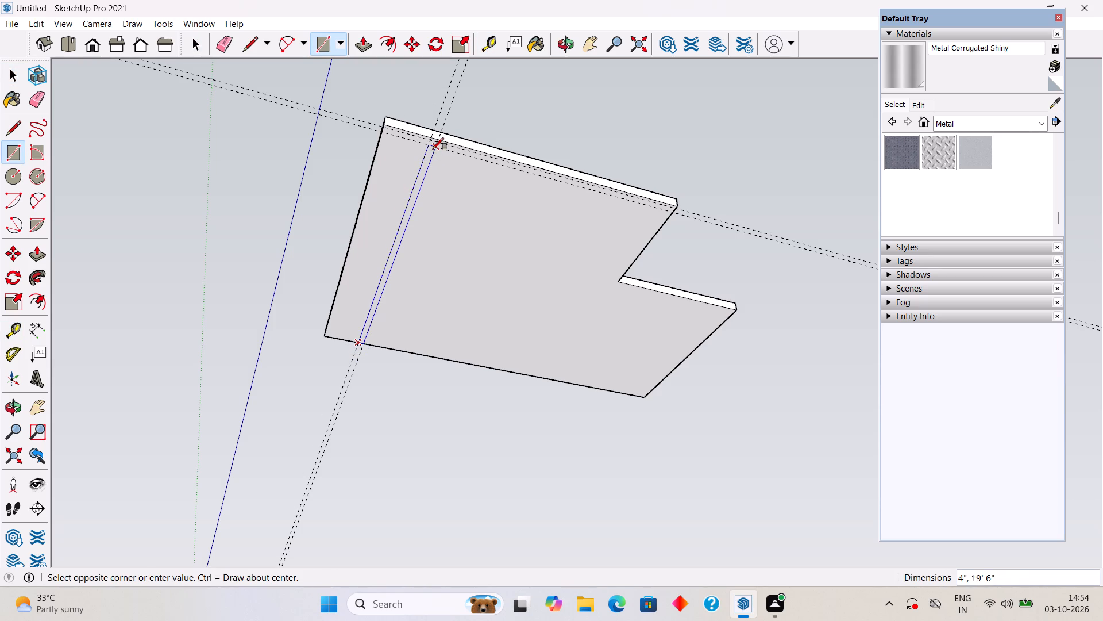
key(space)
triple_click(459, 200)
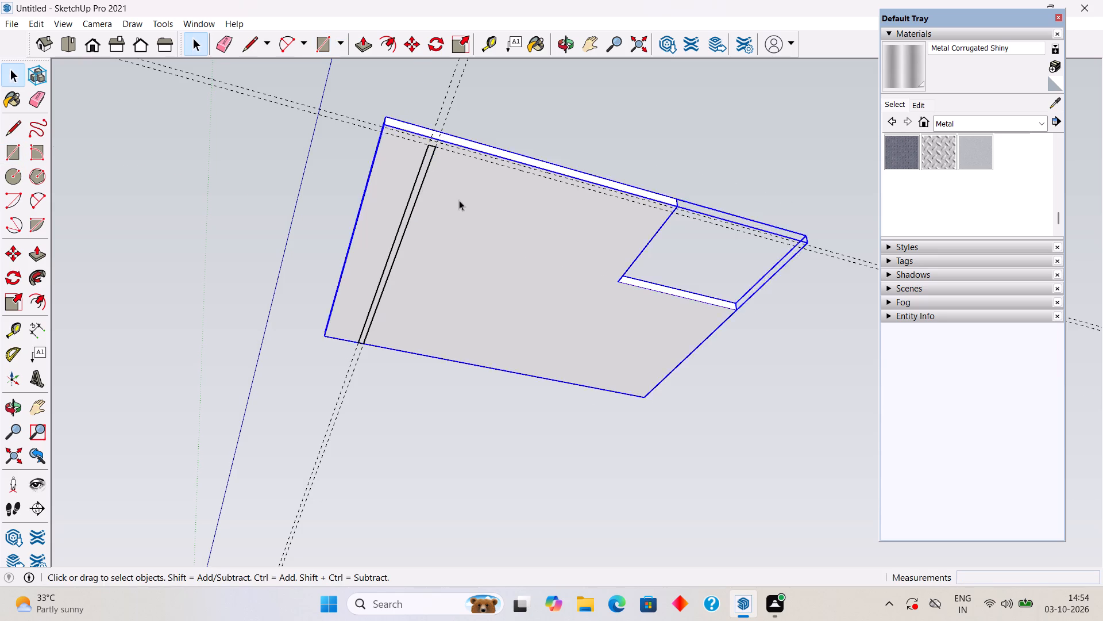
key(ctrl+z)
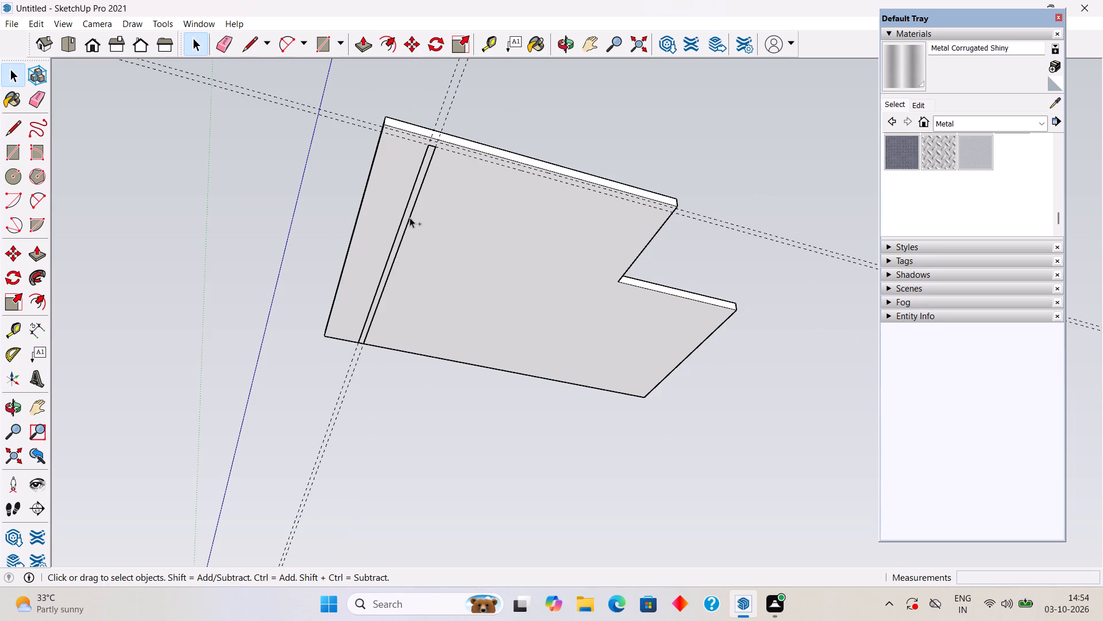
Undo the strip rectangle and redraw it at 19' 6" by 4" inside the slab's group, between the paired side guides.
key(ctrl+z)
triple_click(443, 231)
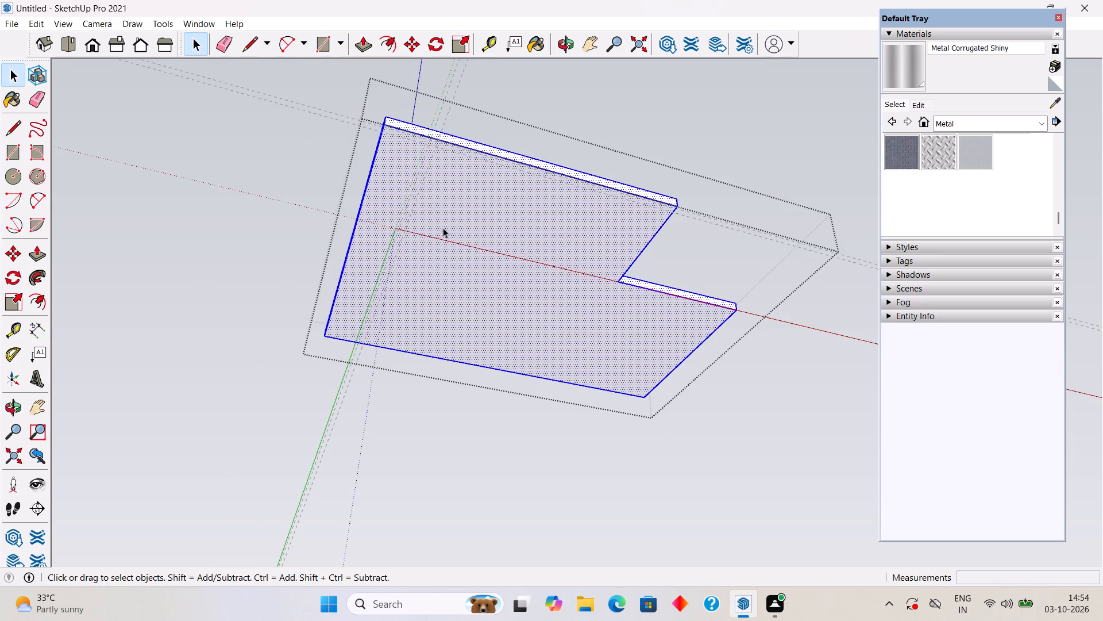
scroll(440, 219, up, 5)
key(r)
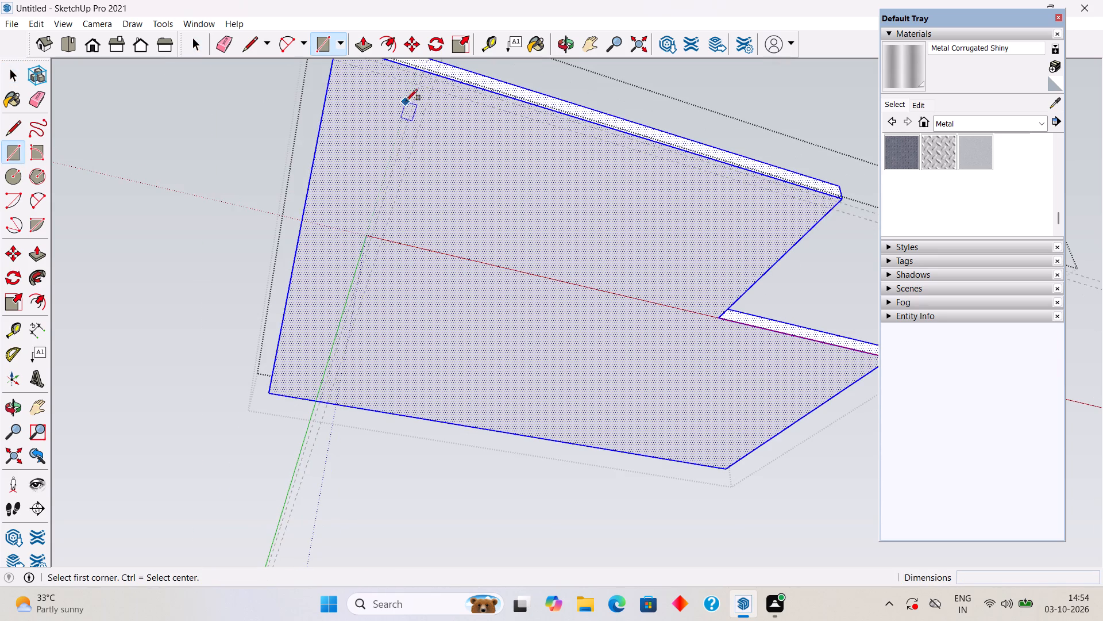
click(422, 87)
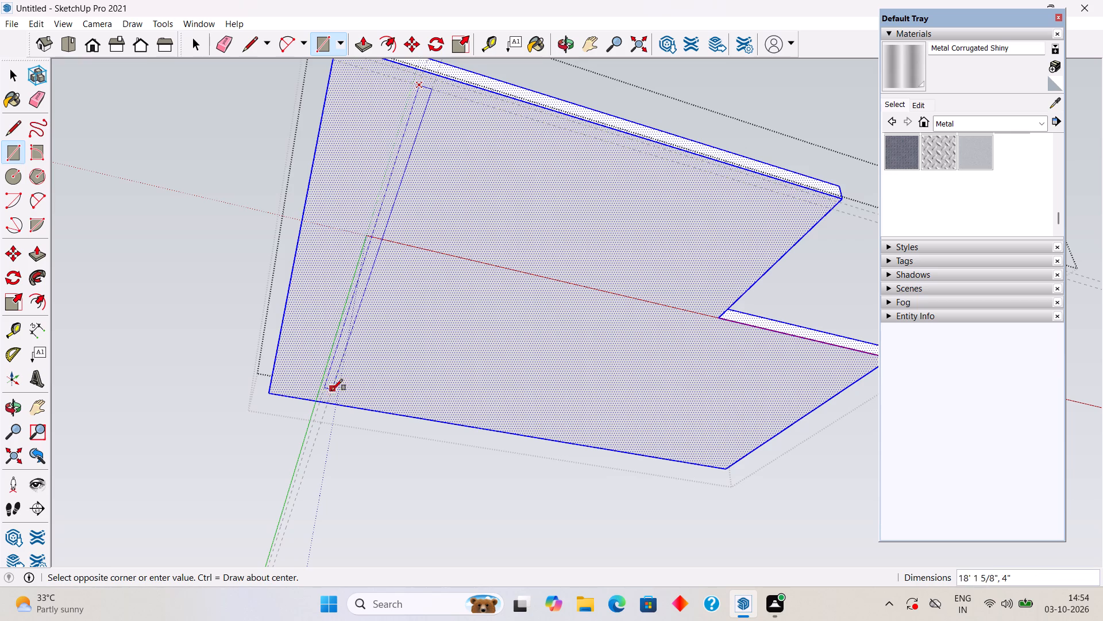
click(329, 401)
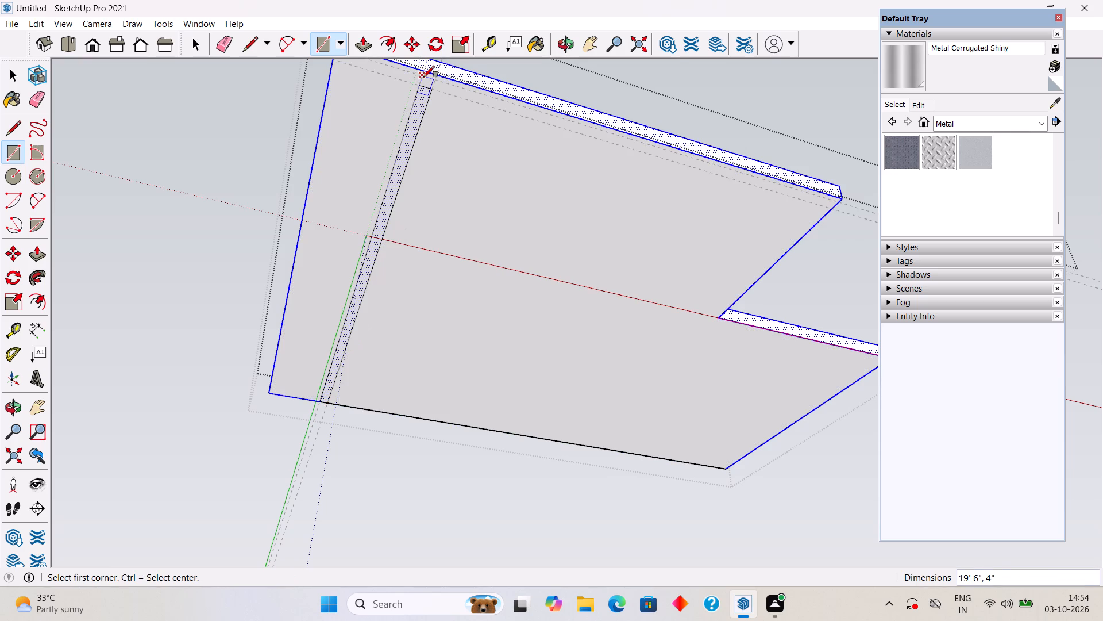
Draw a second strip rectangle between the paired front guides, from the side strip's end to the slab's angled notch edge.
click(423, 77)
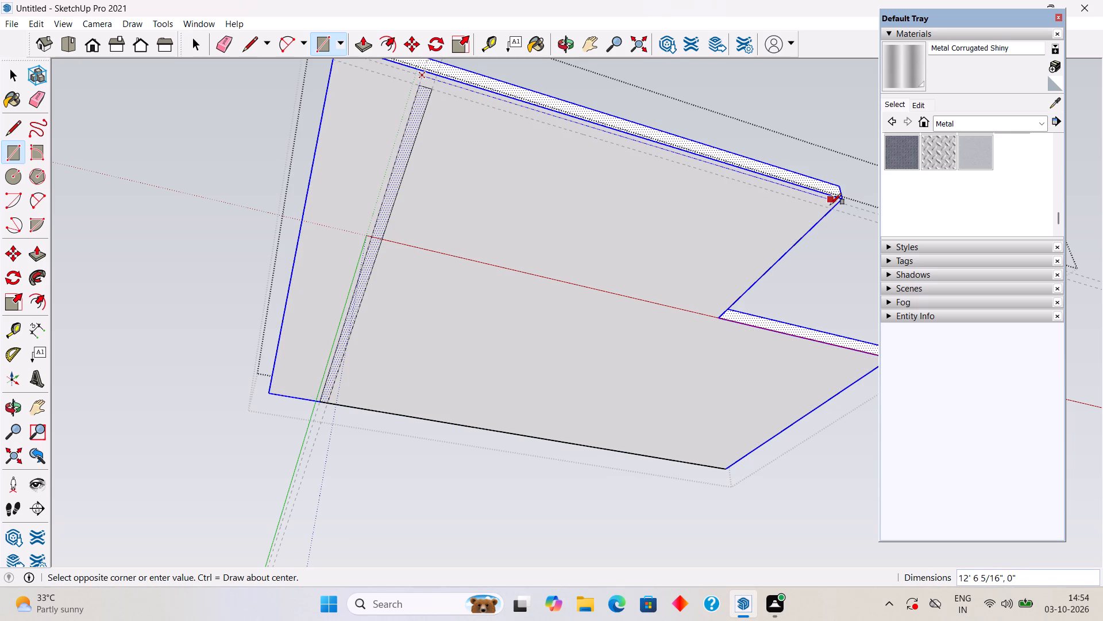
click(830, 205)
key(space)
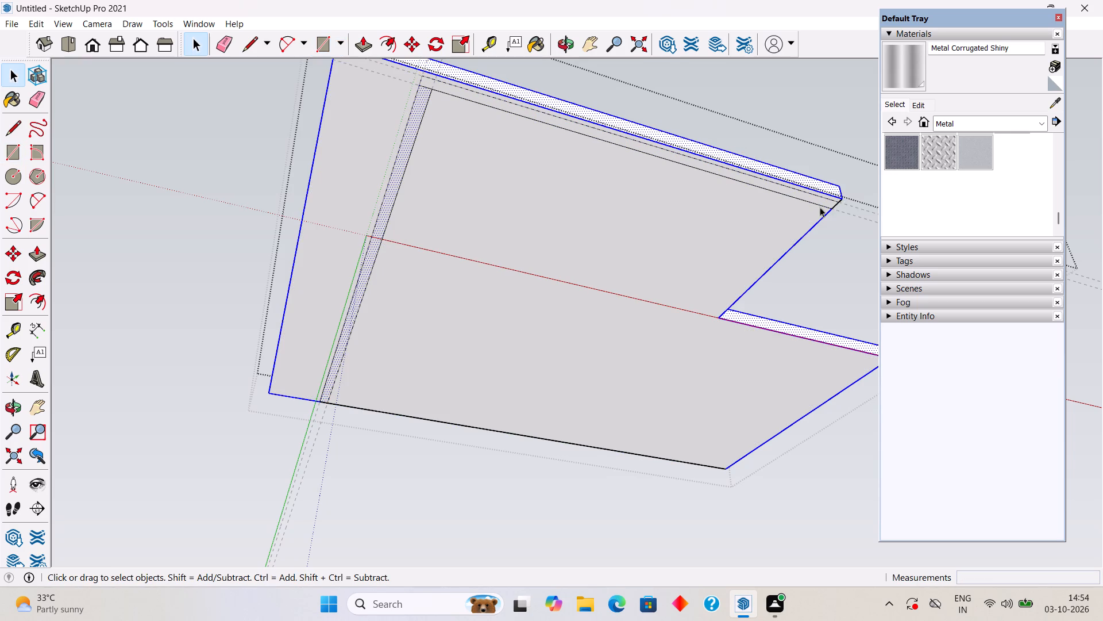
Push the side strip and the front strip 2" into the slab's underside as grooves, and leave the slab's group.
key(p)
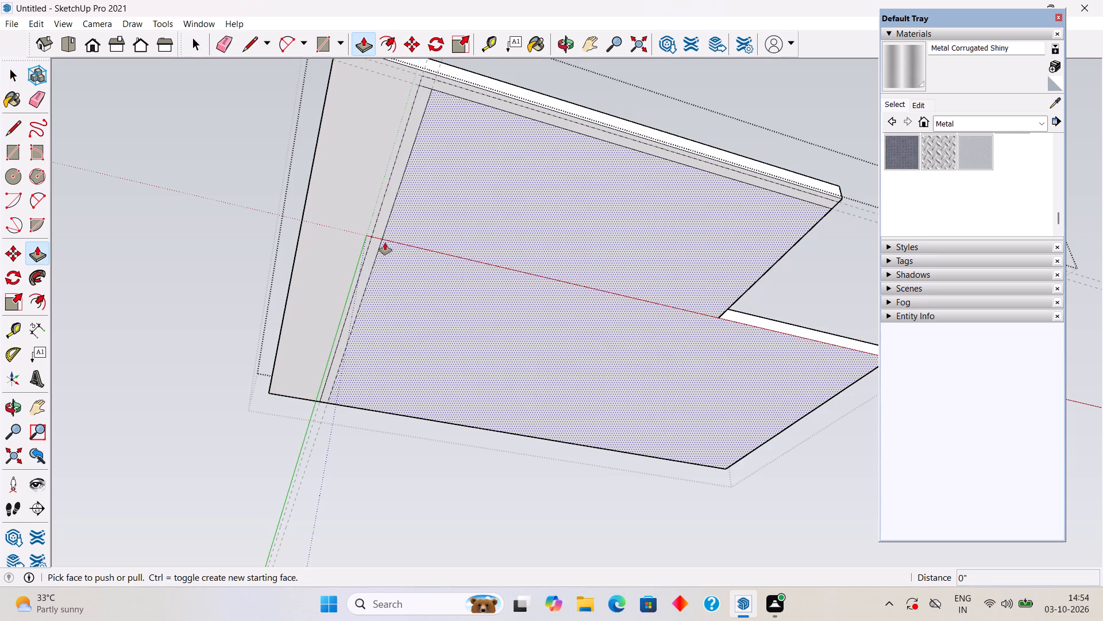
click(372, 247)
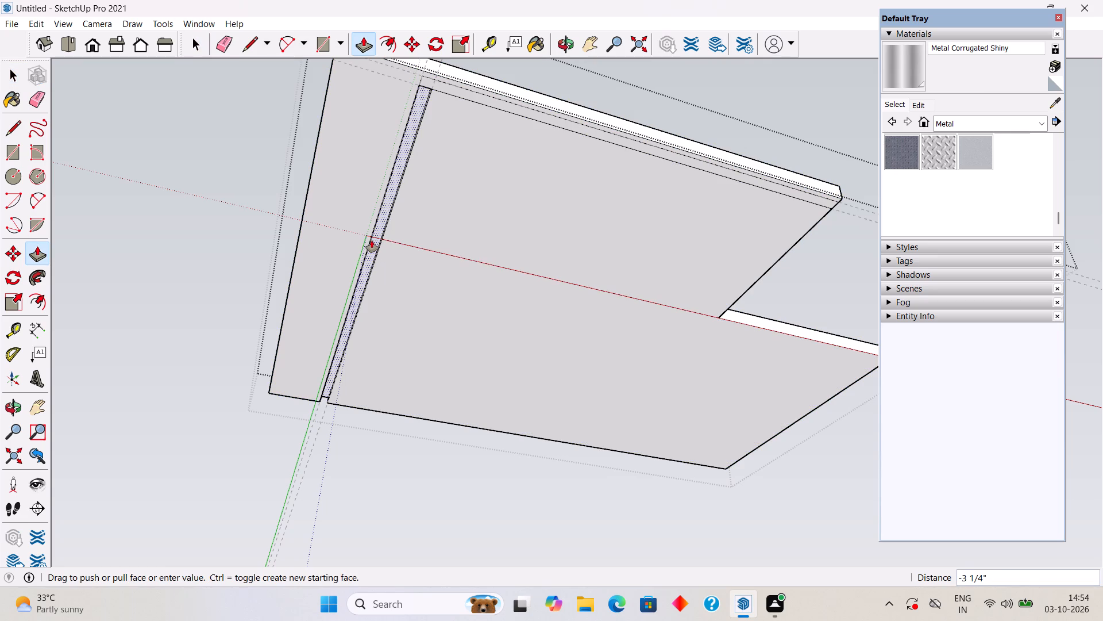
text(2")
key(Return)
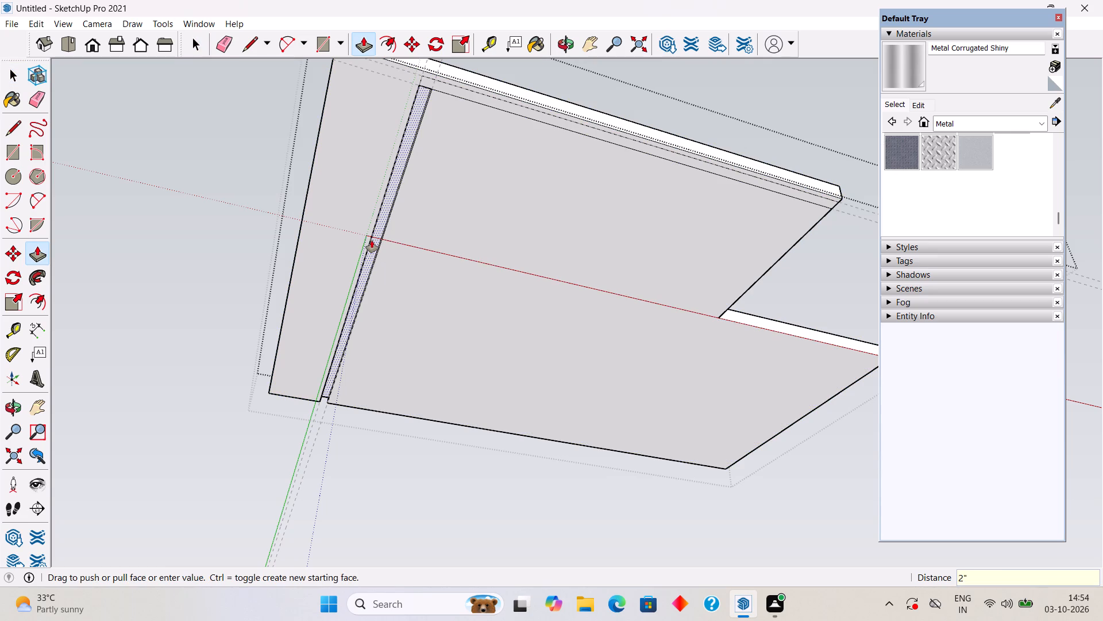
double_click(511, 104)
key(space)
middle_drag(507, 115, 493, 163)
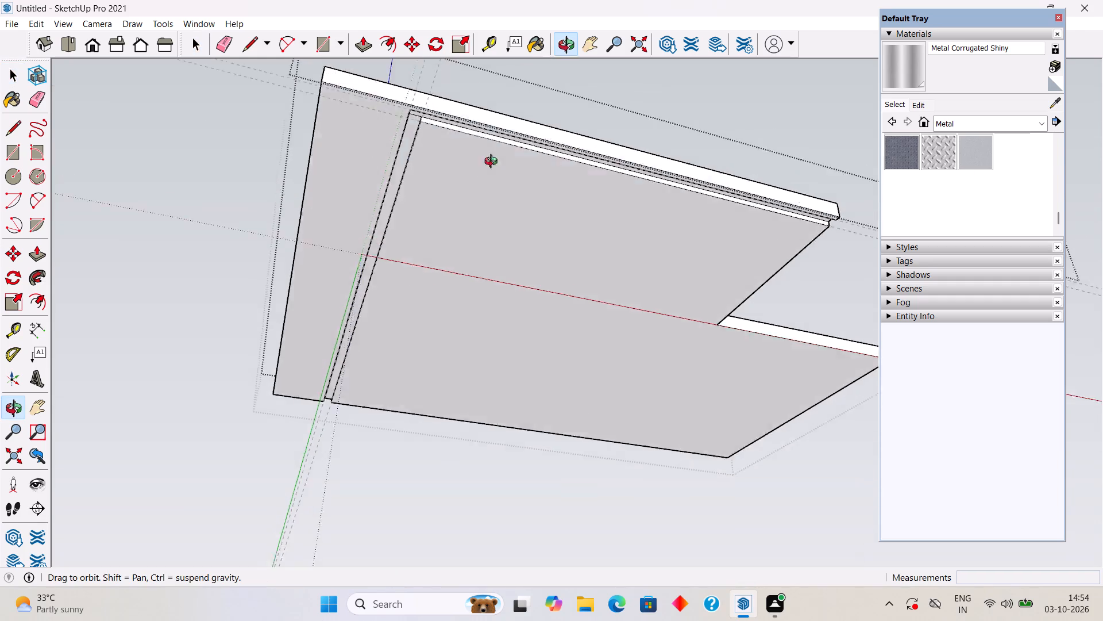
middle_drag(493, 163, 471, 236)
scroll(471, 236, down, 5)
click(479, 175)
Delete all the guides in the model.
scroll(472, 229, down, 4)
middle_drag(456, 263, 344, 225)
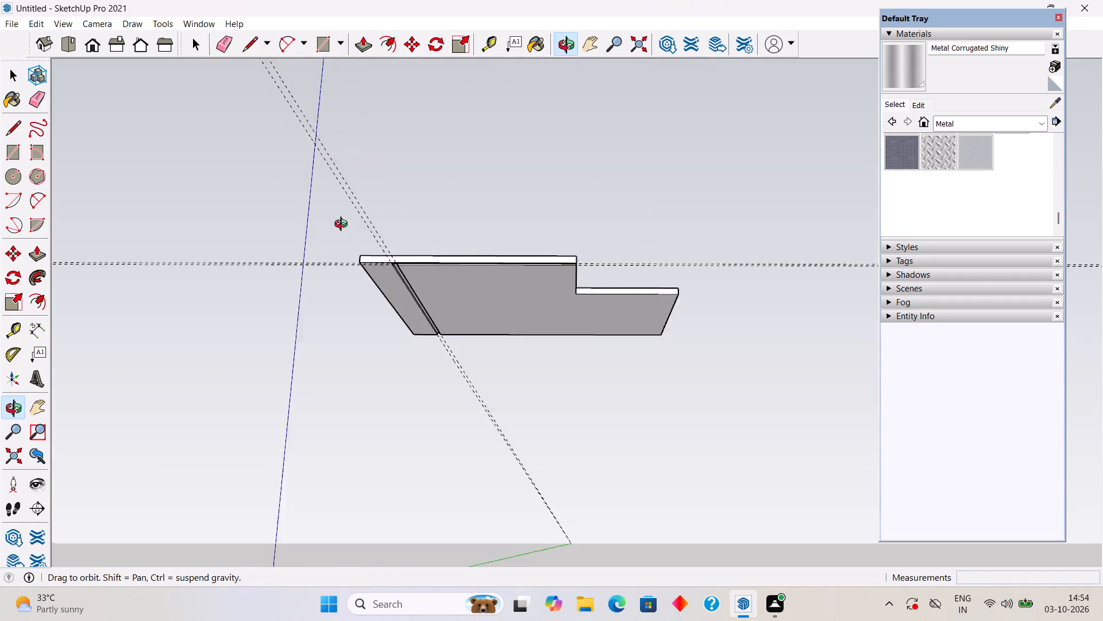
middle_drag(344, 225, 334, 268)
click(34, 26)
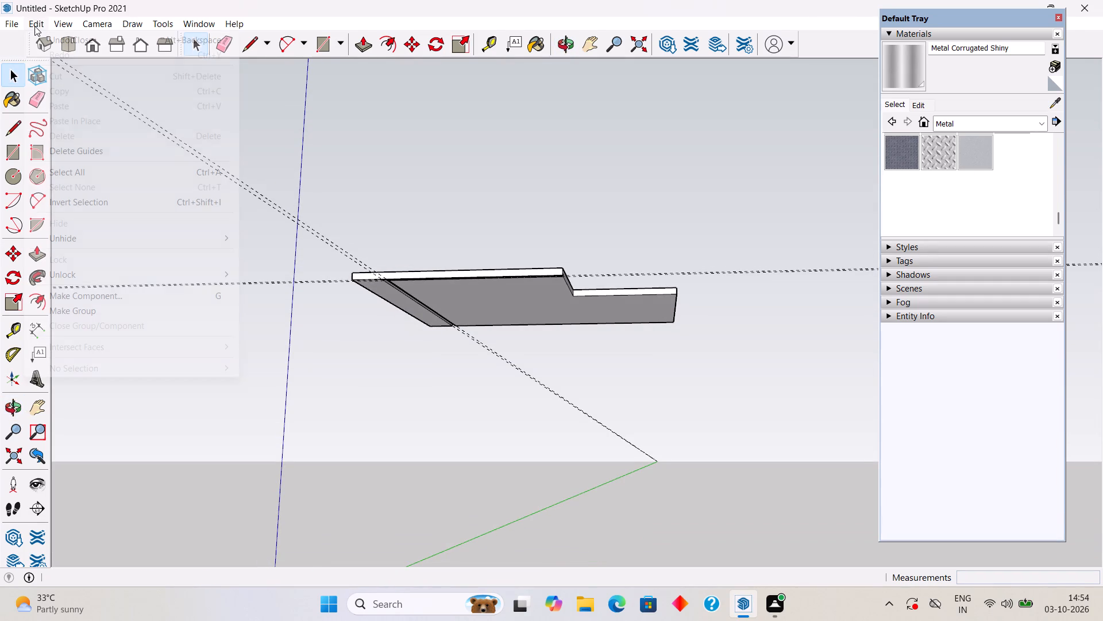
click(98, 152)
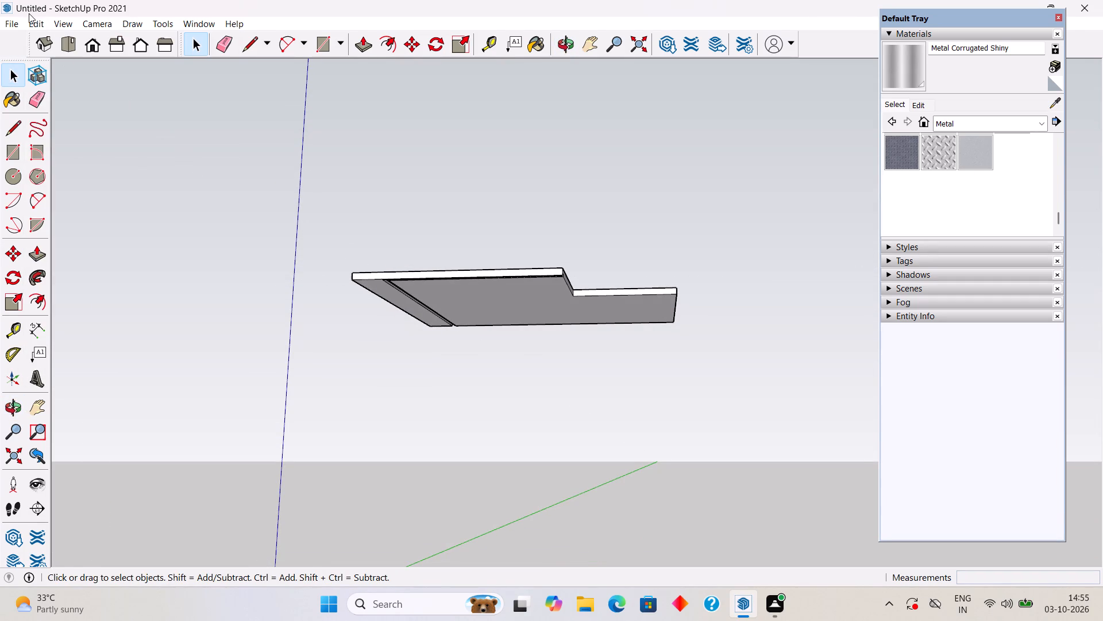
Unhide all the hidden parts of the house.
click(32, 25)
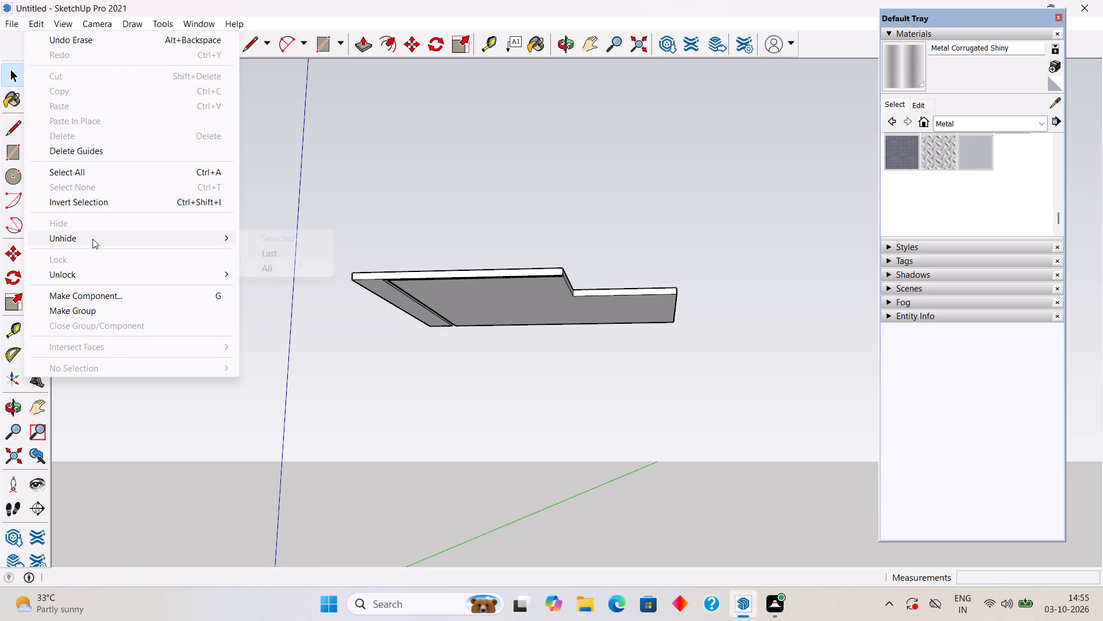
click(92, 239)
click(240, 270)
Examine the grooves under the slab over the upper balcony from several angles, including the corner where they meet.
scroll(240, 270, down, 4)
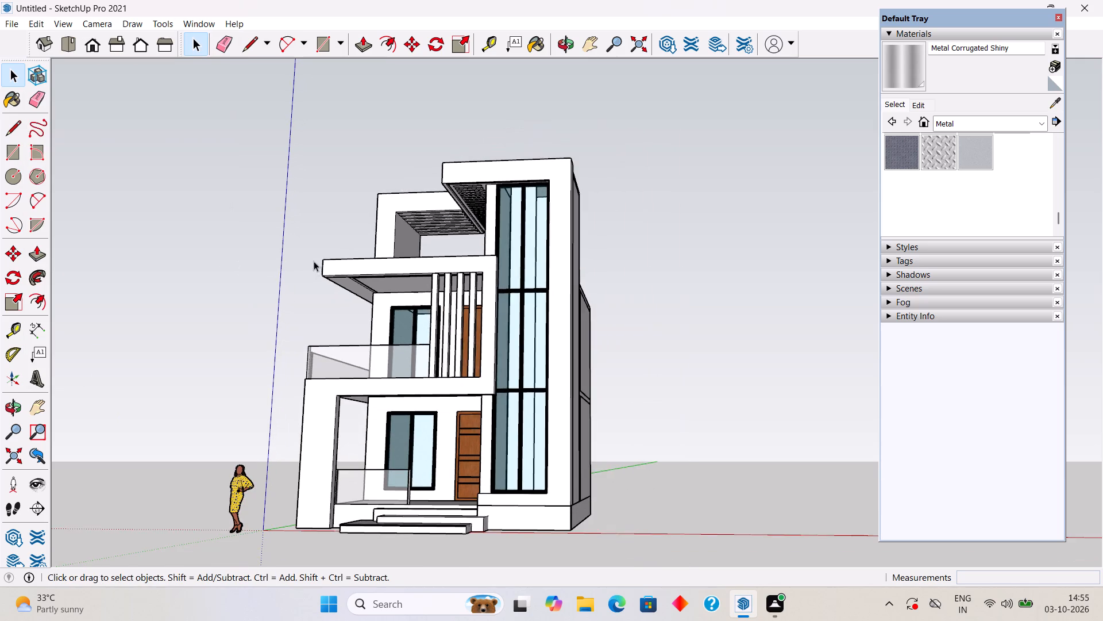
middle_drag(314, 261, 422, 150)
scroll(406, 239, up, 2)
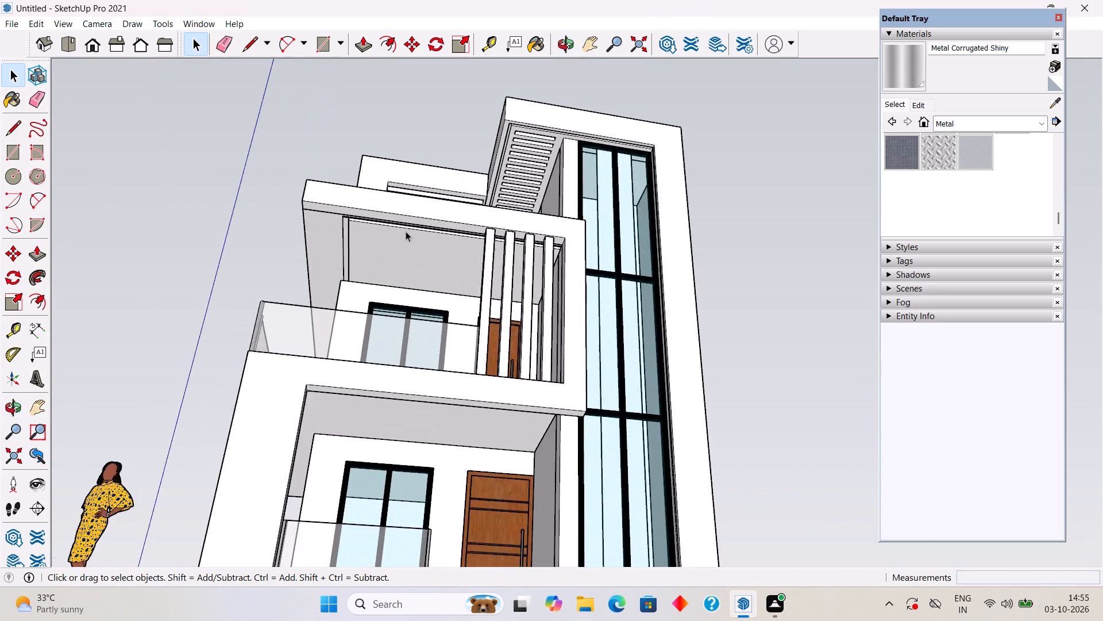
scroll(406, 231, up, 11)
middle_drag(395, 215, 395, 160)
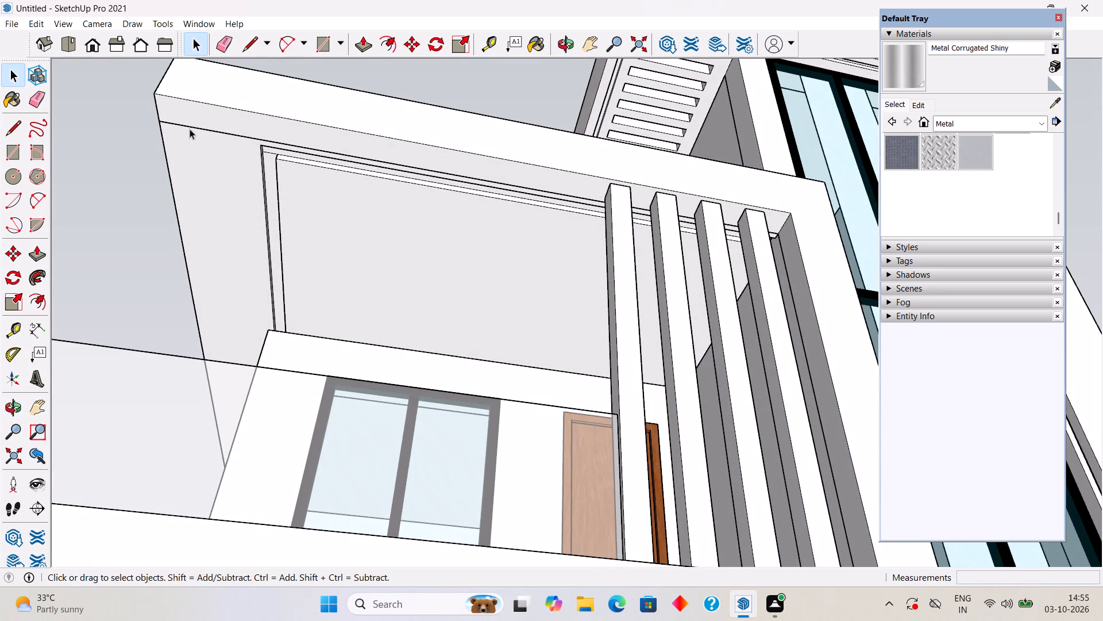
scroll(319, 156, up, 3)
middle_drag(365, 127, 365, 82)
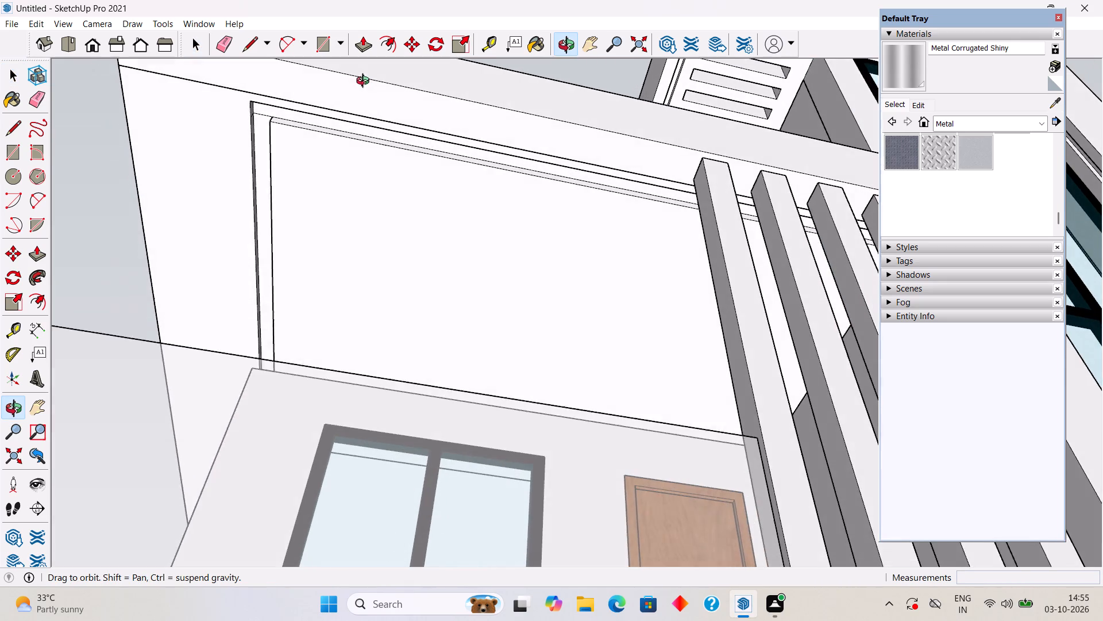
middle_drag(365, 82, 365, 101)
scroll(365, 101, down, 6)
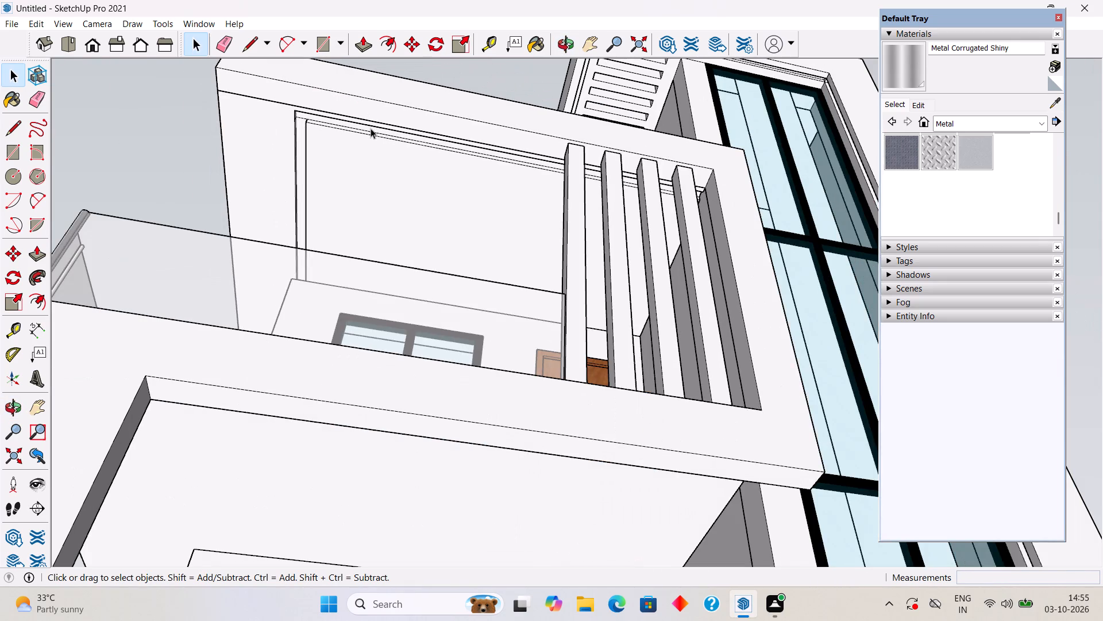
scroll(371, 126, up, 5)
click(372, 119)
scroll(372, 119, down, 5)
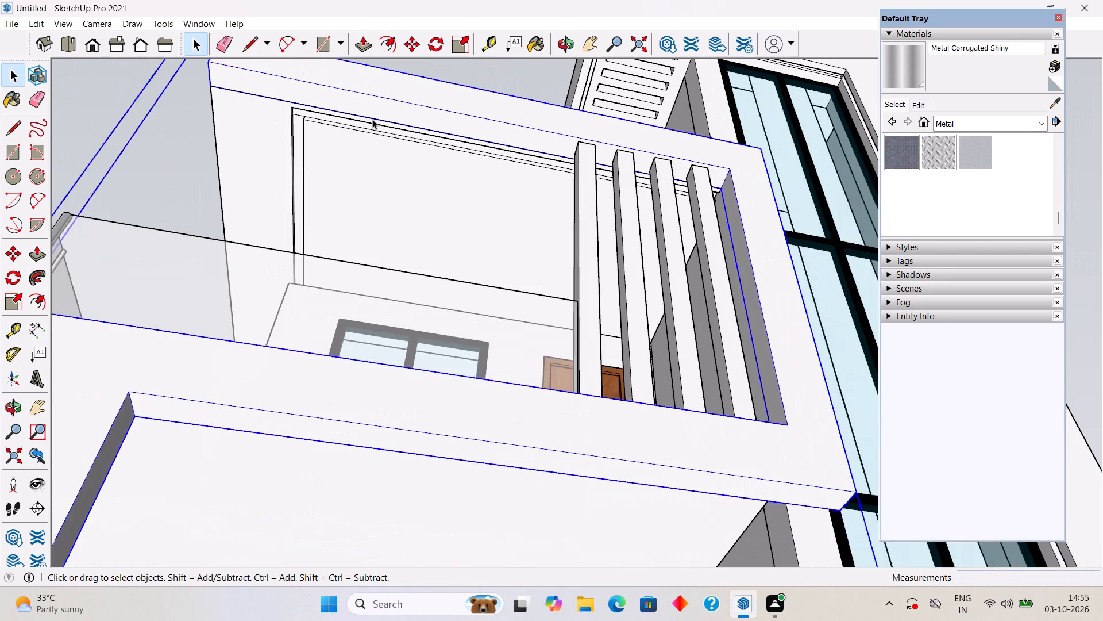
scroll(372, 119, down, 1)
middle_drag(373, 119, 429, 167)
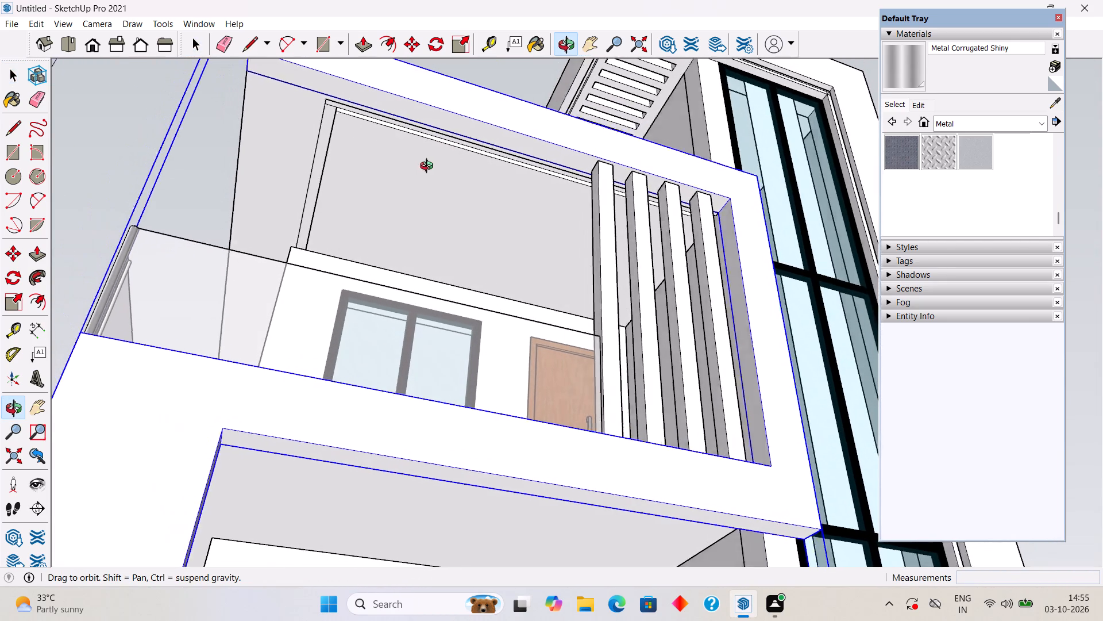
middle_drag(429, 167, 580, 261)
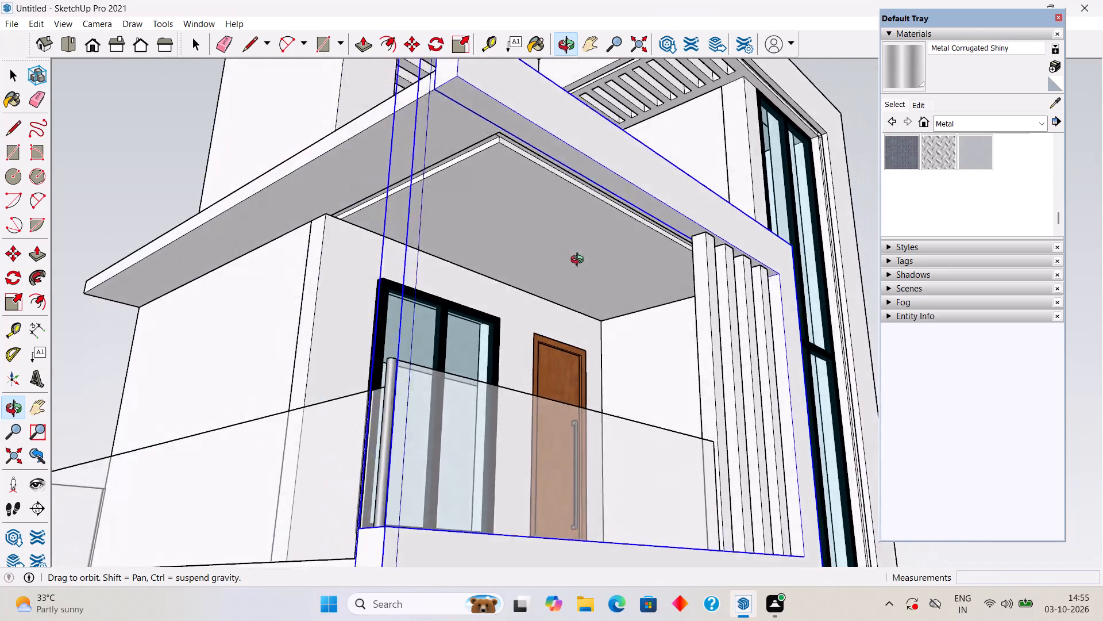
middle_drag(580, 261, 736, 229)
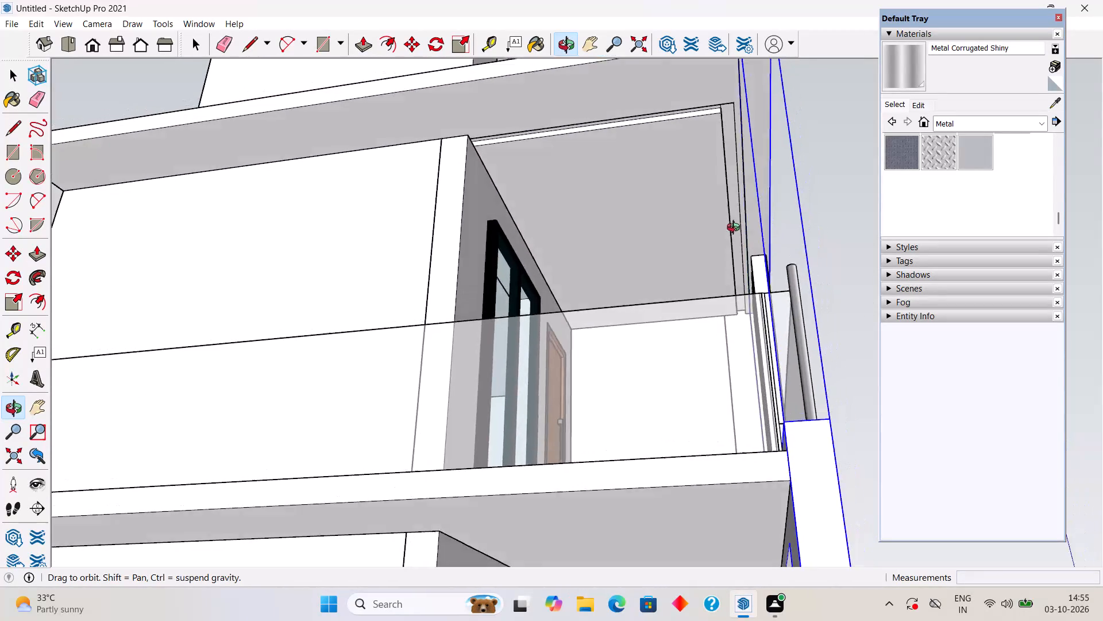
middle_drag(736, 229, 674, 265)
scroll(643, 198, down, 1)
middle_drag(626, 185, 599, 173)
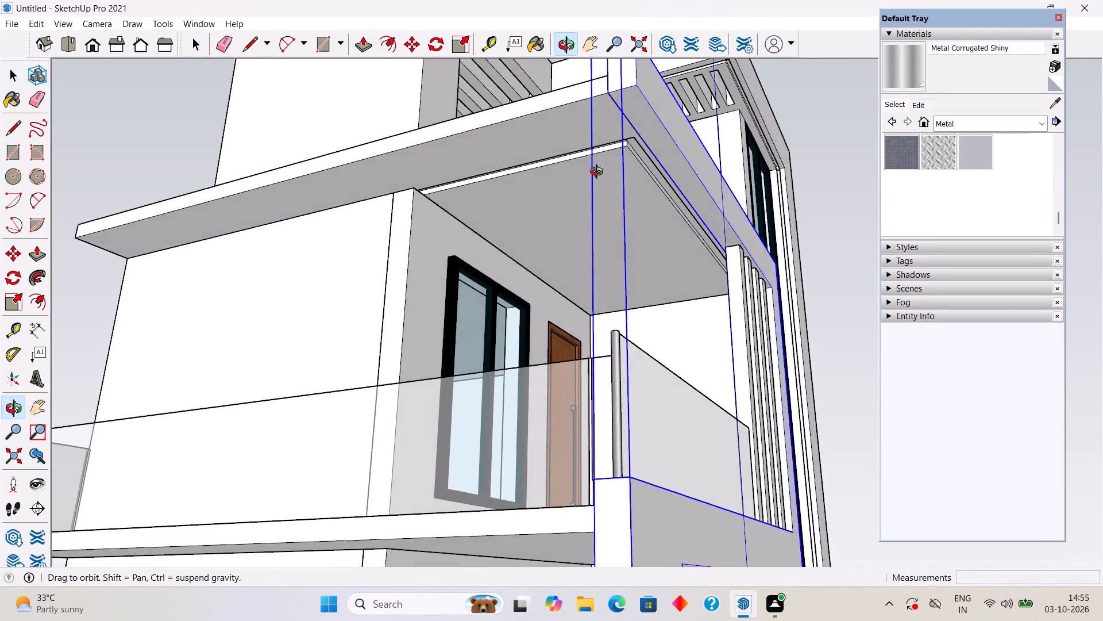
middle_drag(599, 173, 483, 129)
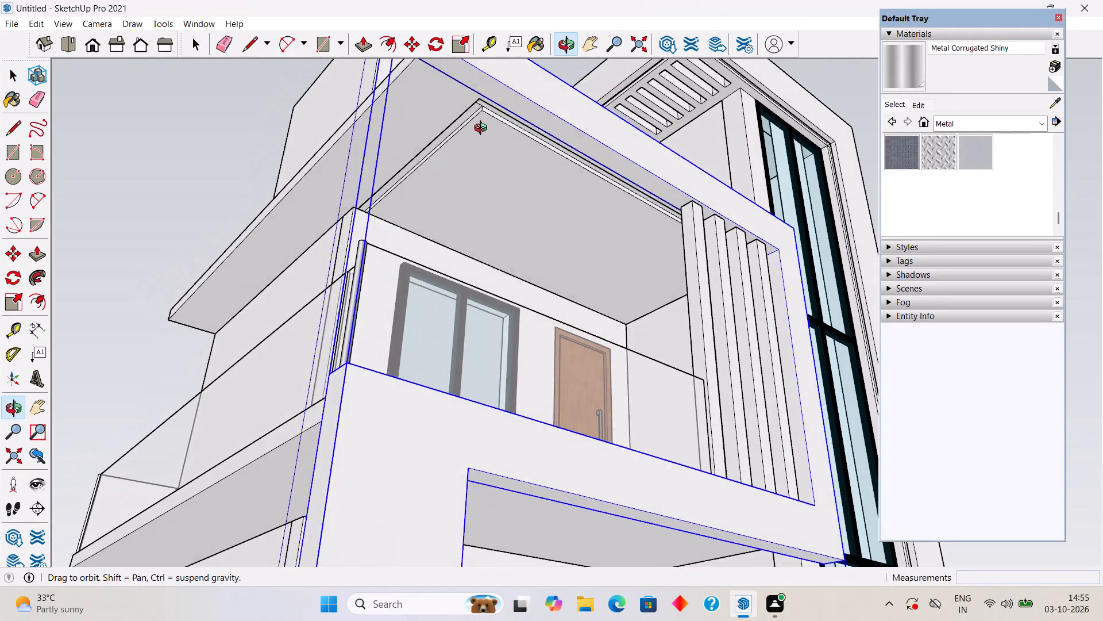
middle_drag(483, 129, 466, 144)
scroll(466, 144, down, 3)
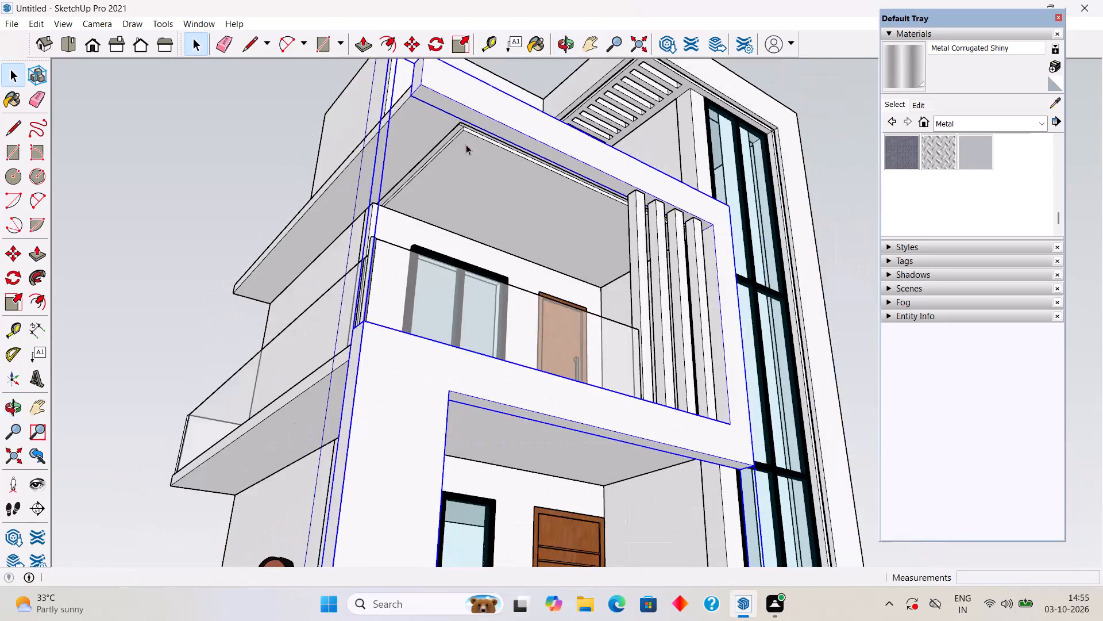
scroll(466, 144, down, 4)
middle_drag(470, 140, 473, 122)
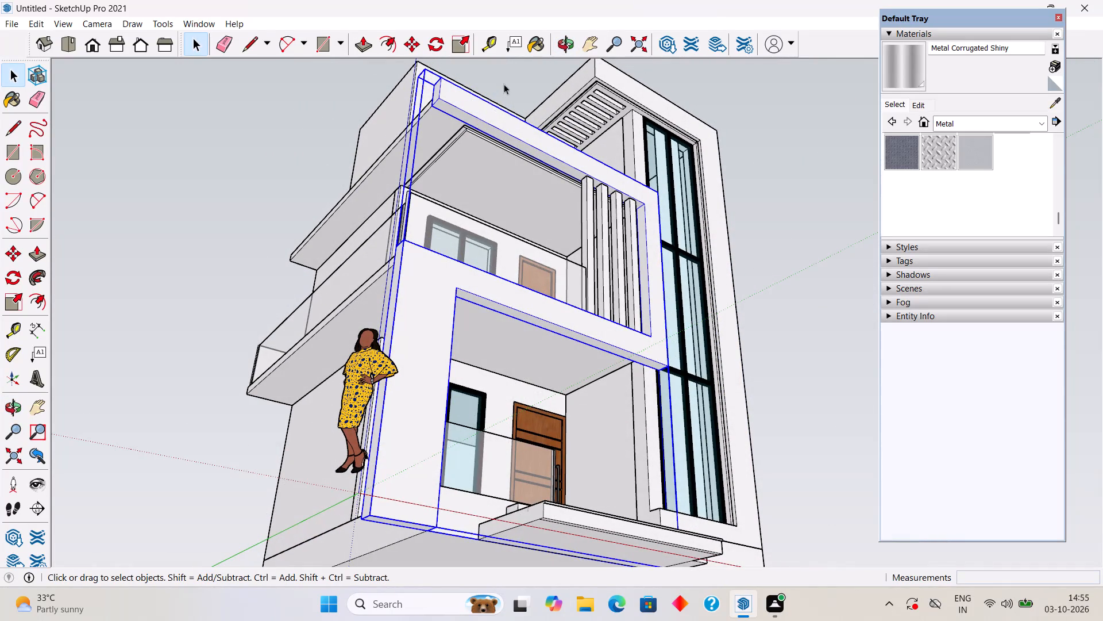
click(505, 80)
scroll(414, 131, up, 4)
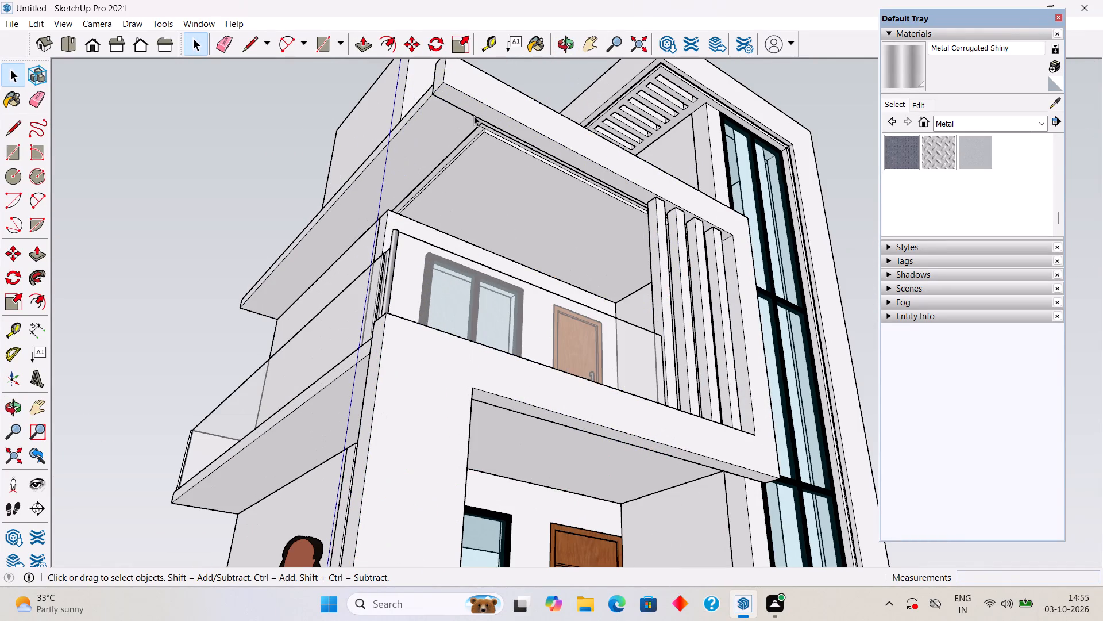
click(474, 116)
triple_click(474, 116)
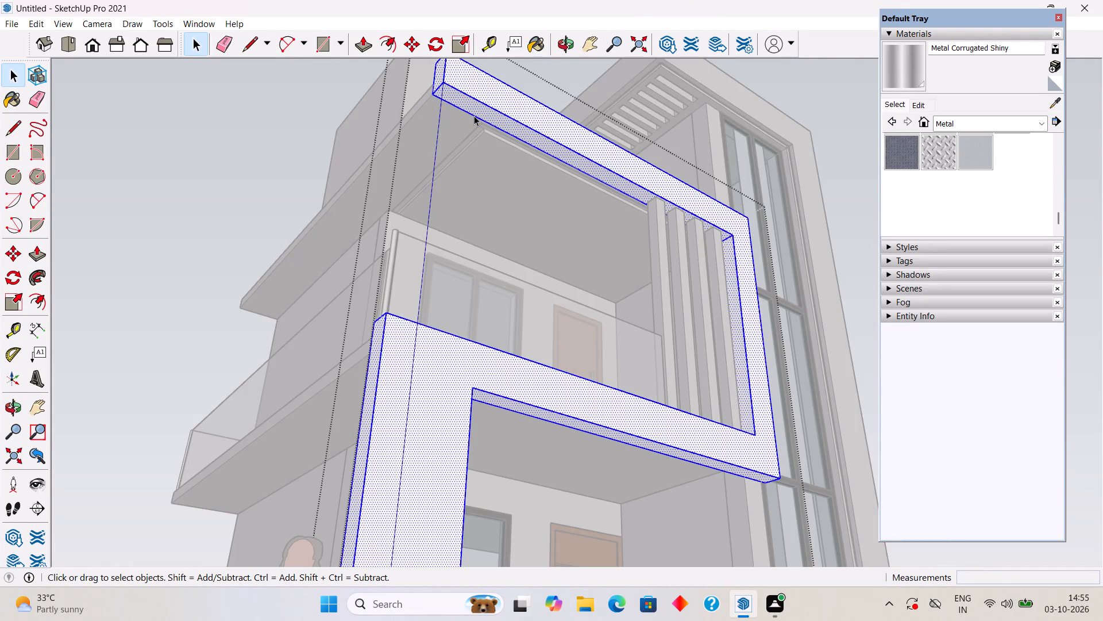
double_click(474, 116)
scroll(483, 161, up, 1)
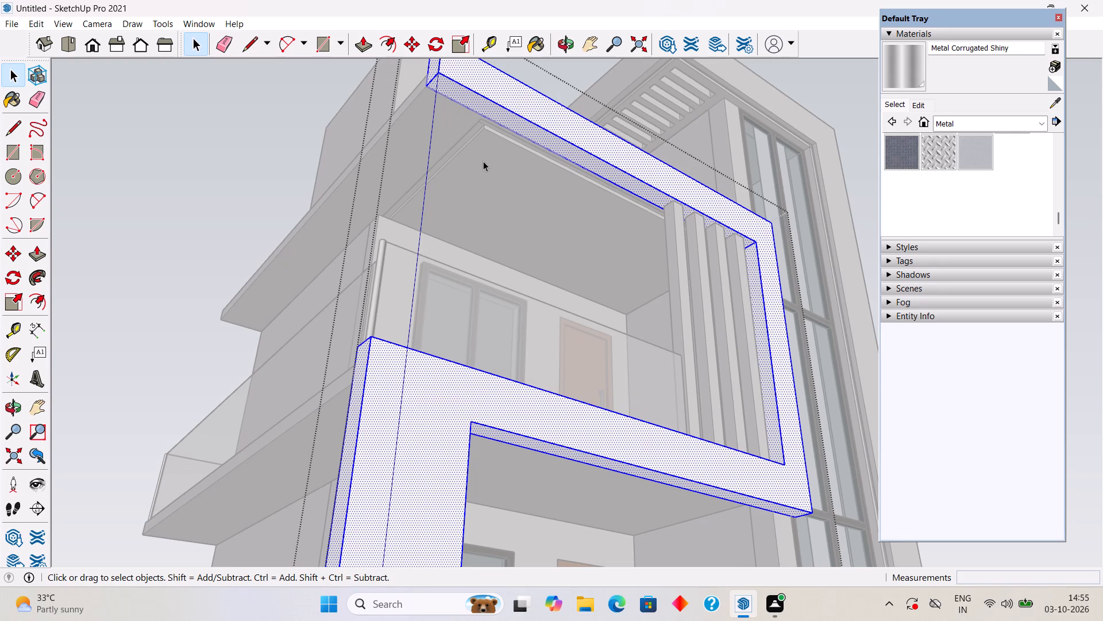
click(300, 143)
Delete the short leftover edge across the corner where the side and front grooves meet, inside the slab's group.
middle_drag(671, 159, 620, 64)
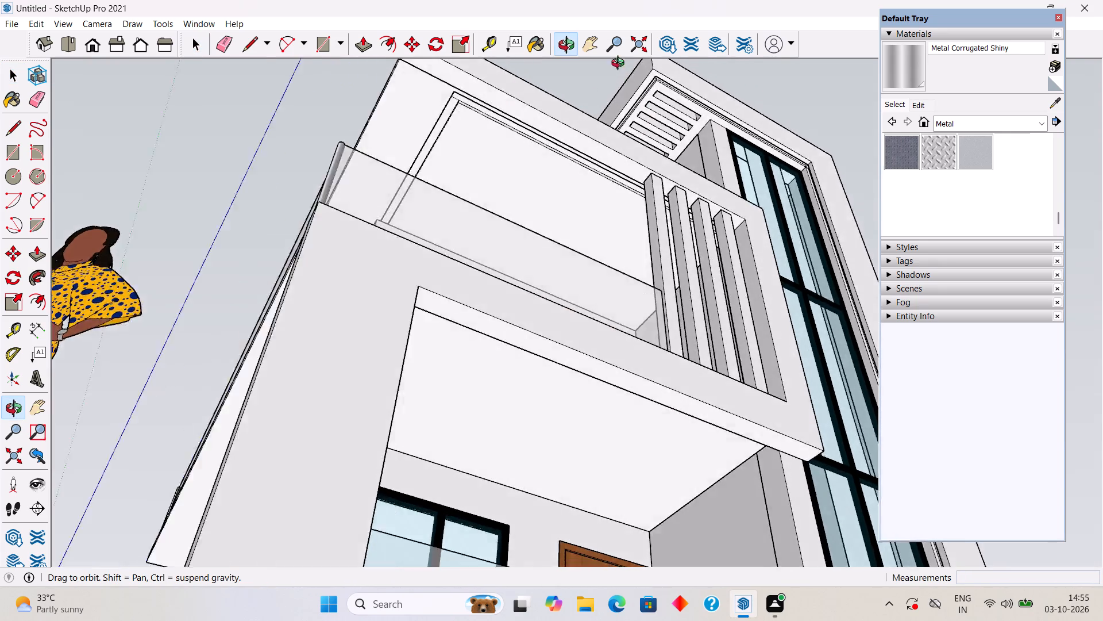
middle_drag(620, 64, 514, 114)
scroll(396, 162, up, 5)
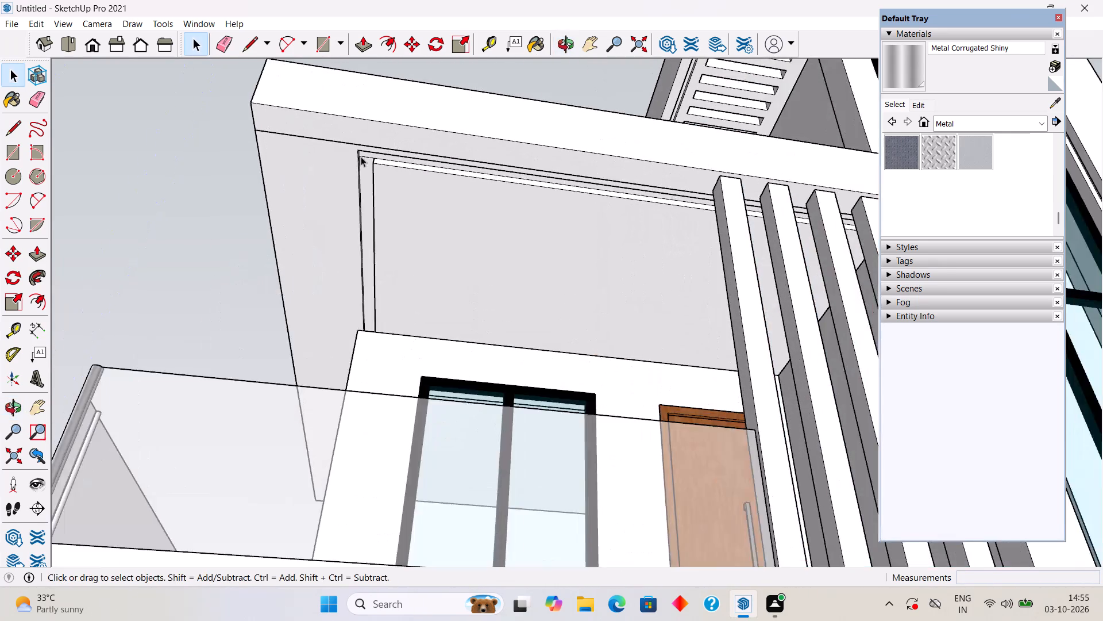
scroll(361, 156, up, 8)
click(372, 157)
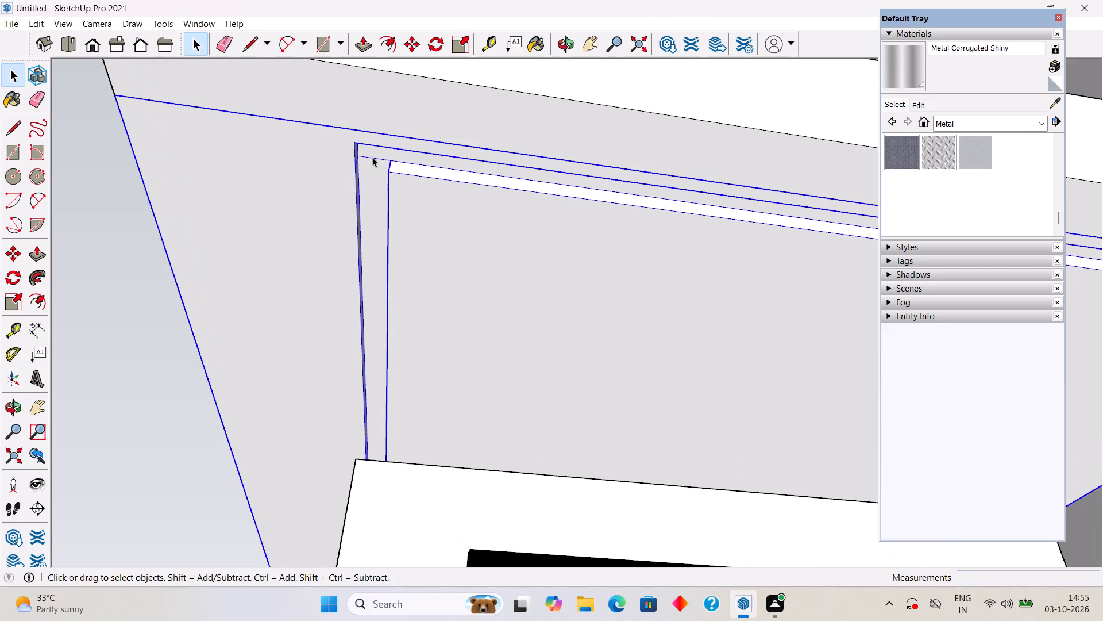
triple_click(372, 157)
double_click(372, 157)
click(372, 157)
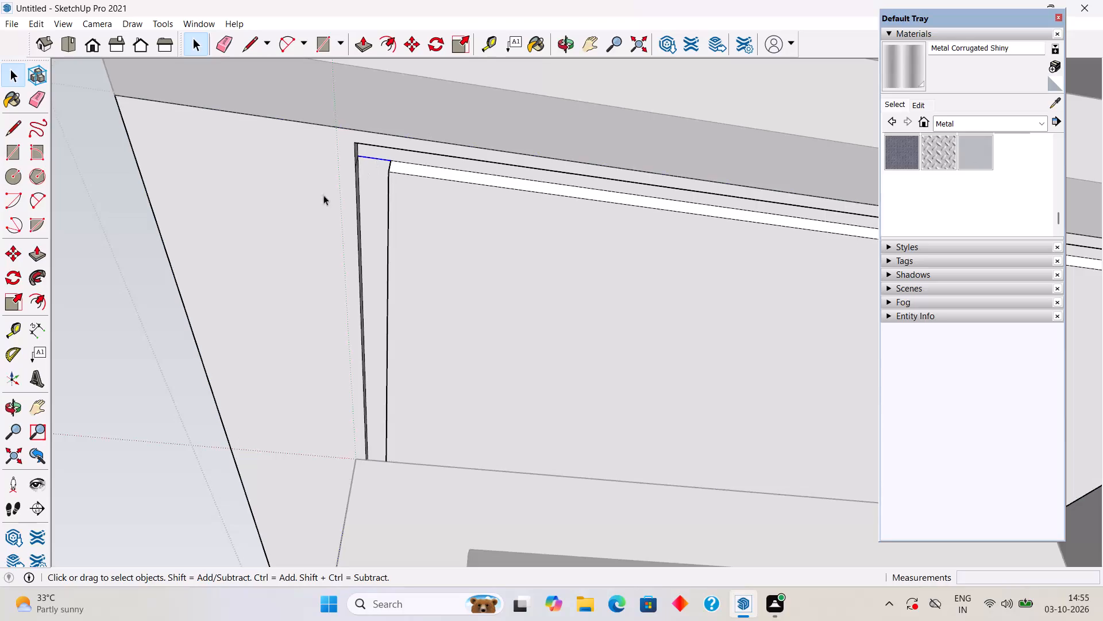
key(Delete)
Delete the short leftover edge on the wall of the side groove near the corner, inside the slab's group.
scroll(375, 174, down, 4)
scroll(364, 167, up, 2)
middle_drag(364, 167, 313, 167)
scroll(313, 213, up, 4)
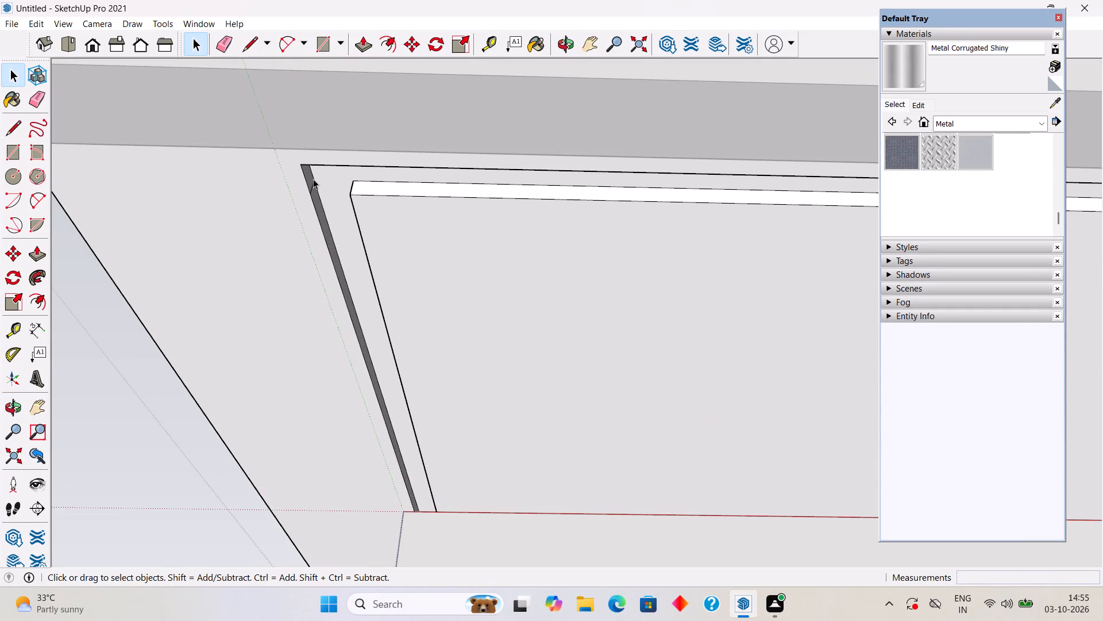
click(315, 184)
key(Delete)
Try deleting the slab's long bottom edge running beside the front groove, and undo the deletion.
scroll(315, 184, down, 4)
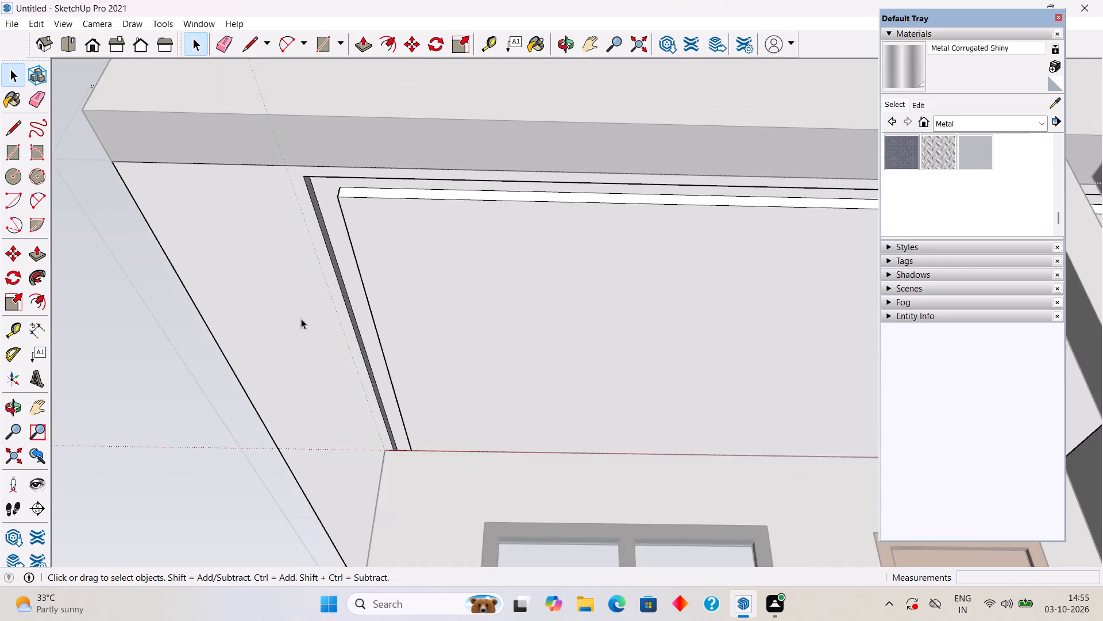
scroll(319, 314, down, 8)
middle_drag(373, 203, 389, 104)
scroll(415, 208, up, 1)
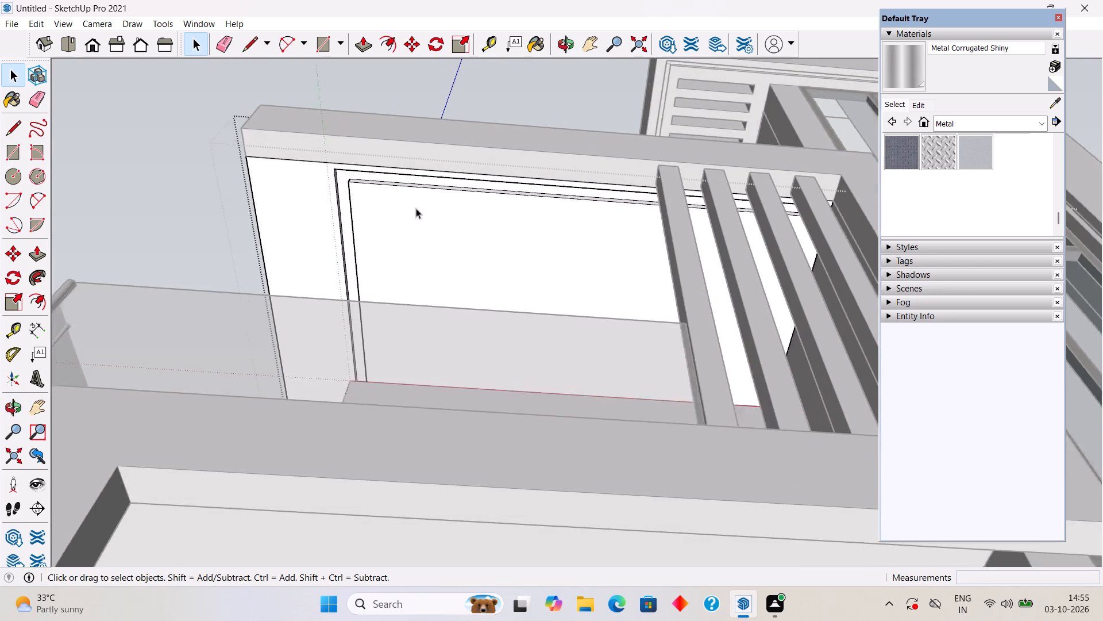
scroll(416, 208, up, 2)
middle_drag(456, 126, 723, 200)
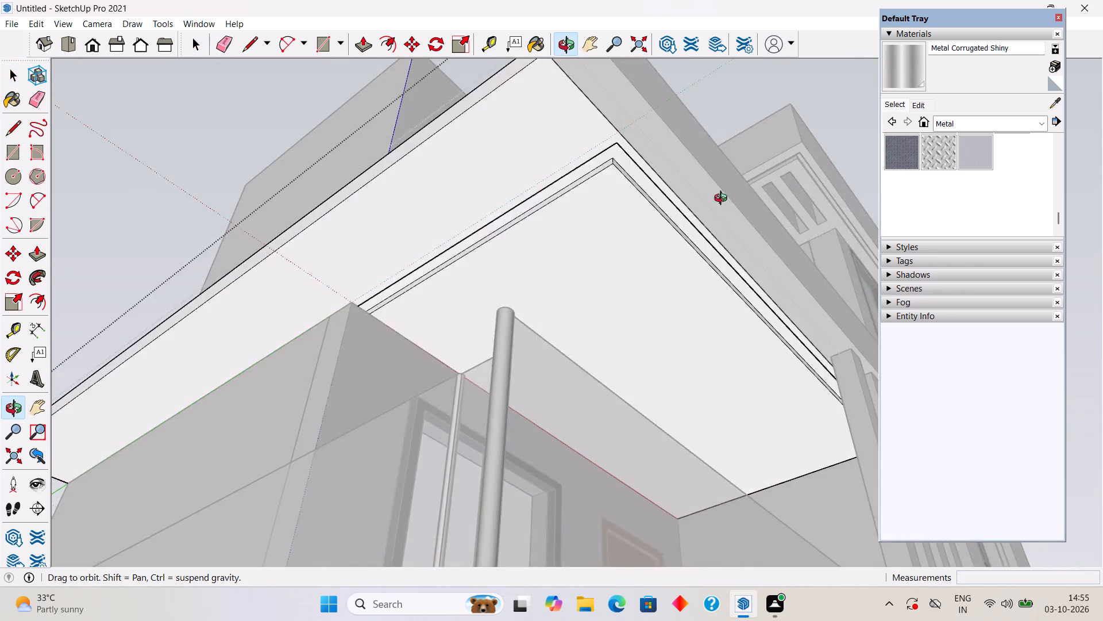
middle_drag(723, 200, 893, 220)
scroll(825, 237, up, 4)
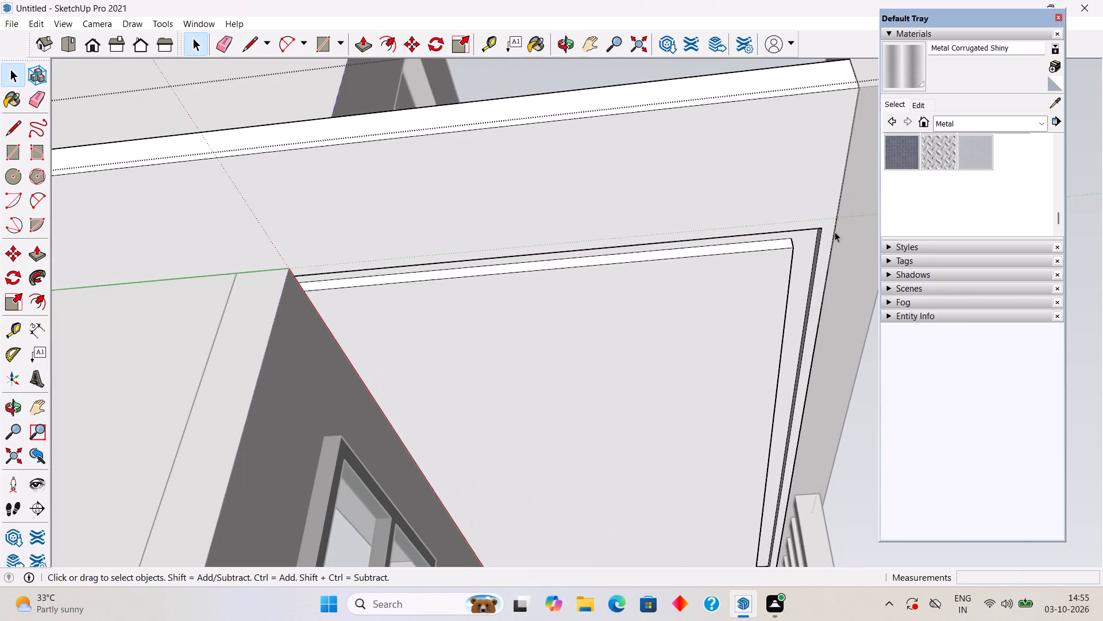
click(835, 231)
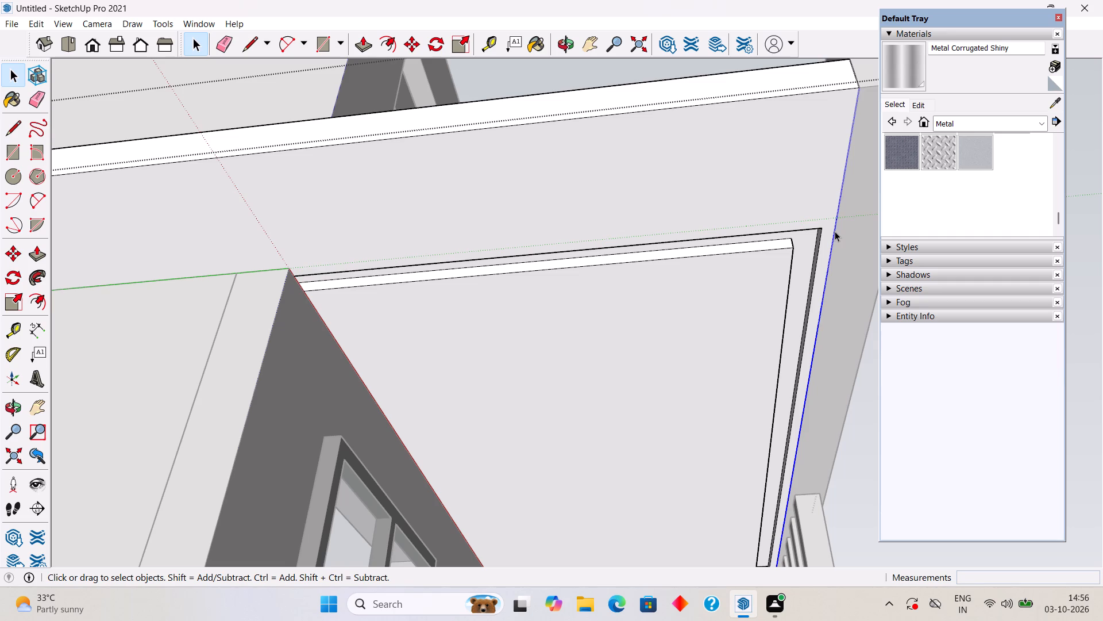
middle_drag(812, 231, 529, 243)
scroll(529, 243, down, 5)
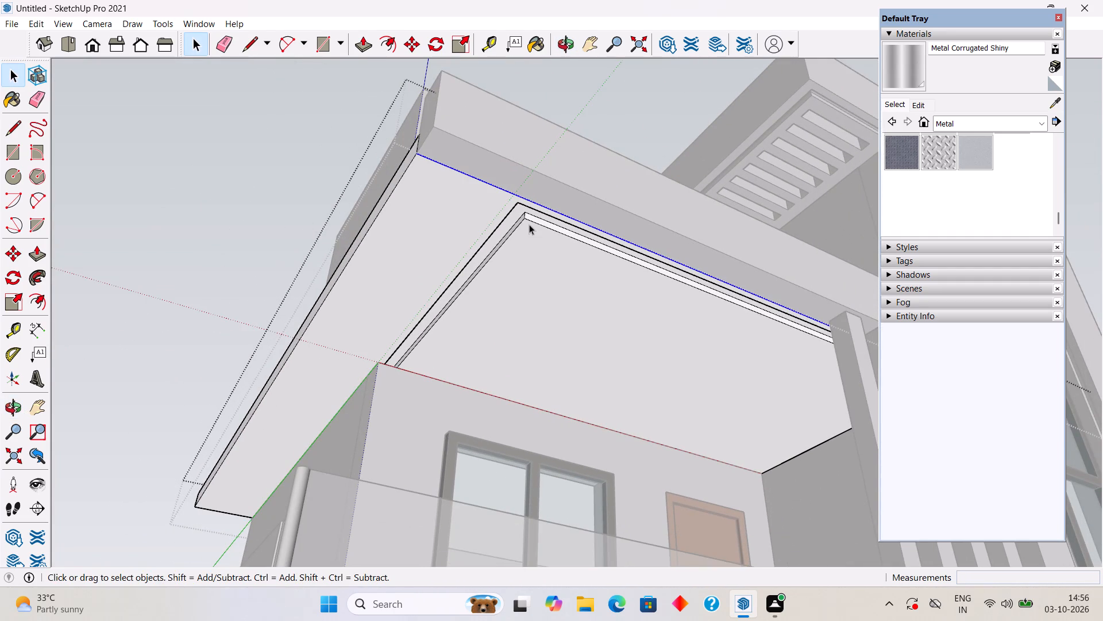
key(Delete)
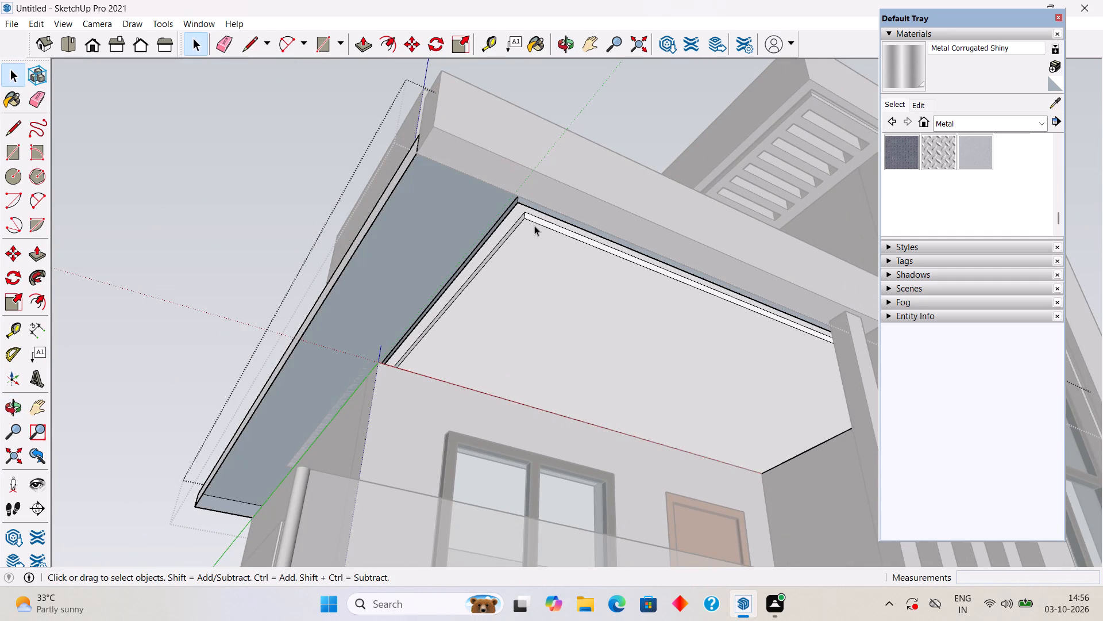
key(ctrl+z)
Leave the slab's group and examine the grooved underside over the upper balcony from the front of the house.
scroll(534, 225, down, 3)
click(236, 180)
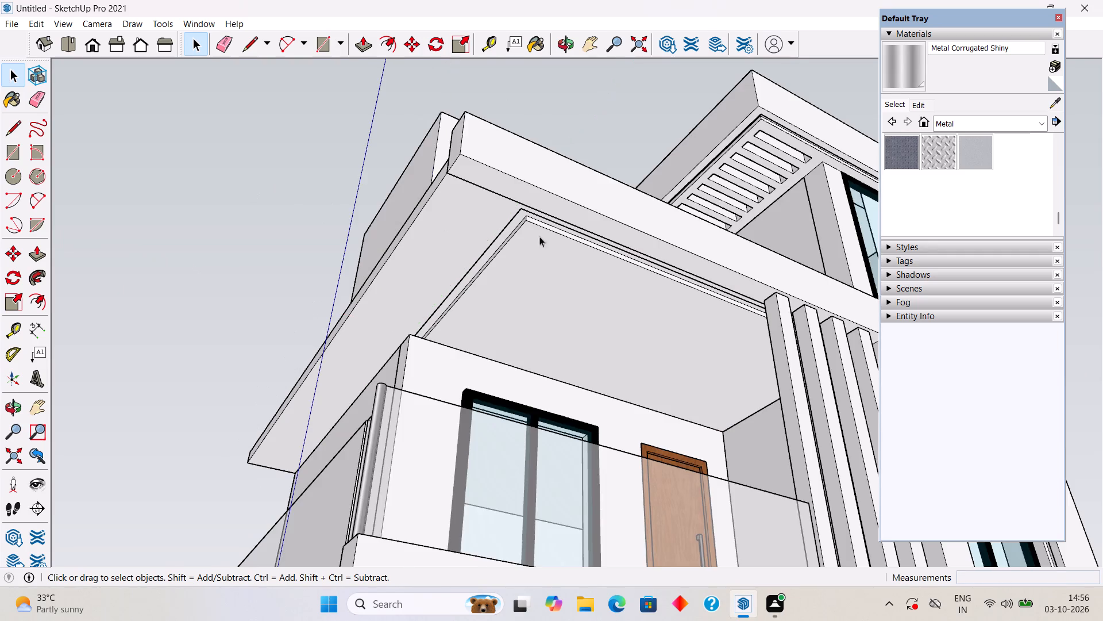
middle_drag(622, 250, 472, 279)
scroll(472, 279, down, 7)
middle_drag(496, 216, 496, 312)
scroll(499, 319, up, 2)
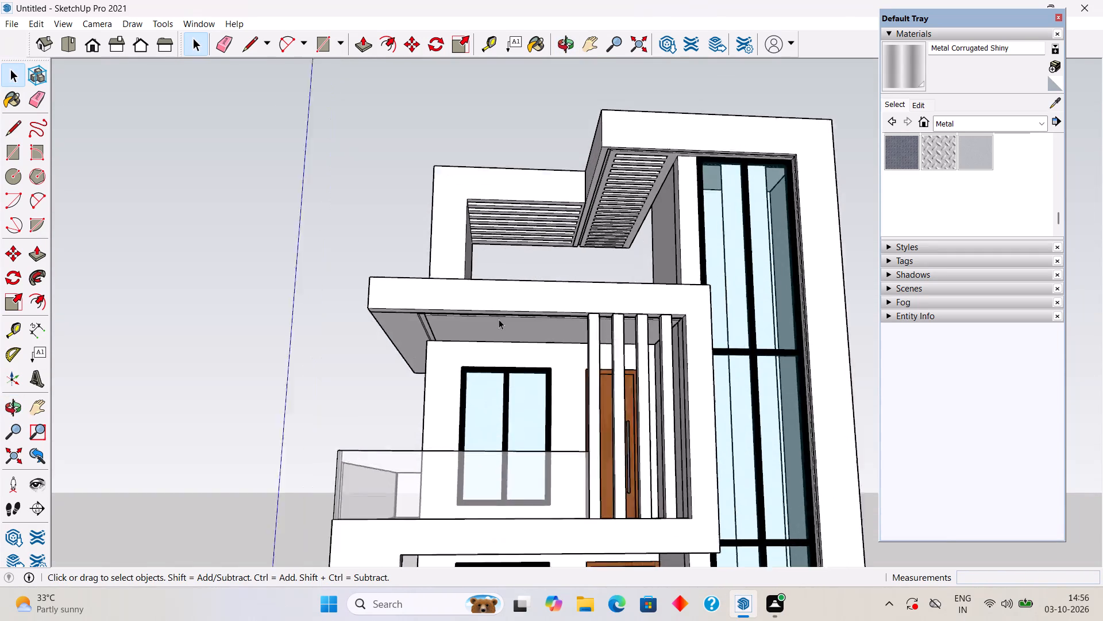
scroll(499, 319, up, 1)
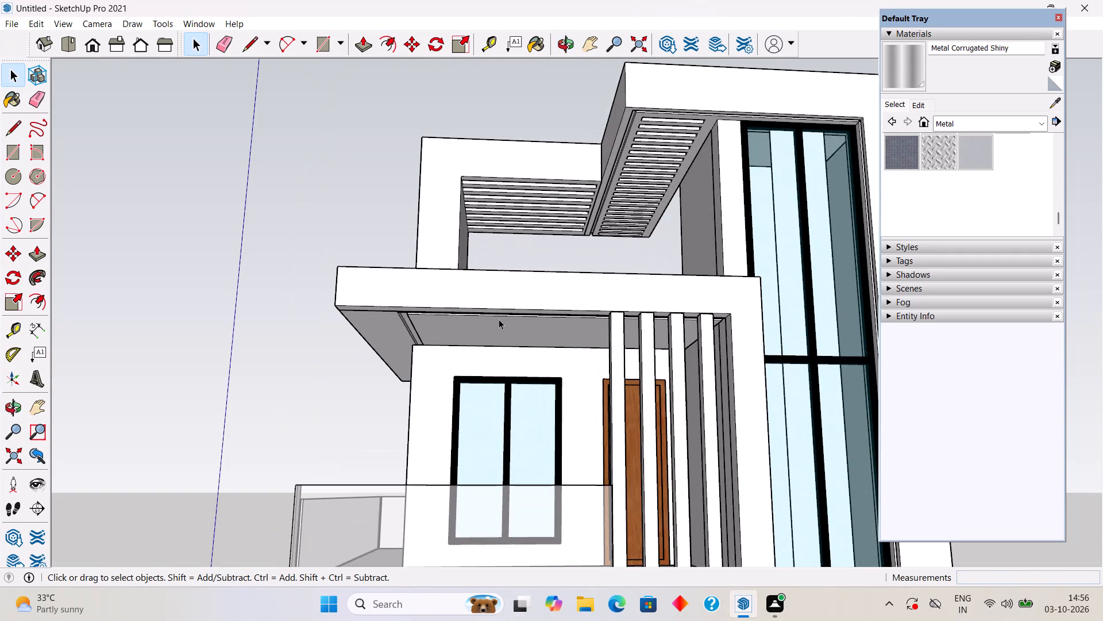
Undo the groove edge clean-up, the unhiding of the house and the deletion of the guides.
key(ctrl+z)
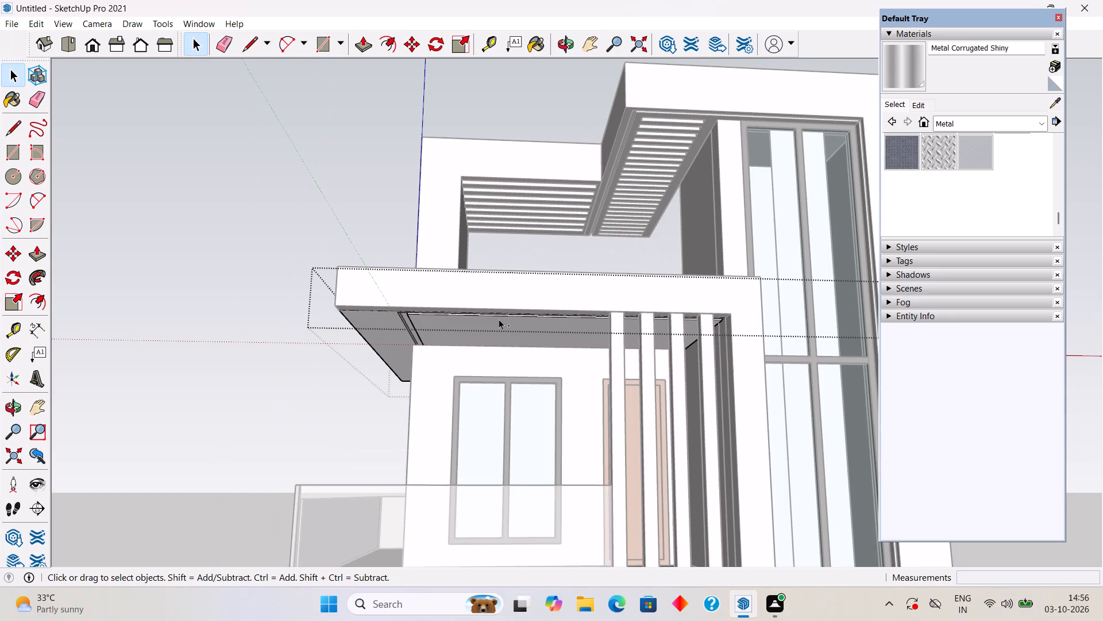
key(ctrl+z)
key(ctrl+z)
key(ctrl+z)
key(ctrl+z)
key(ctrl+z)
key(ctrl+z)
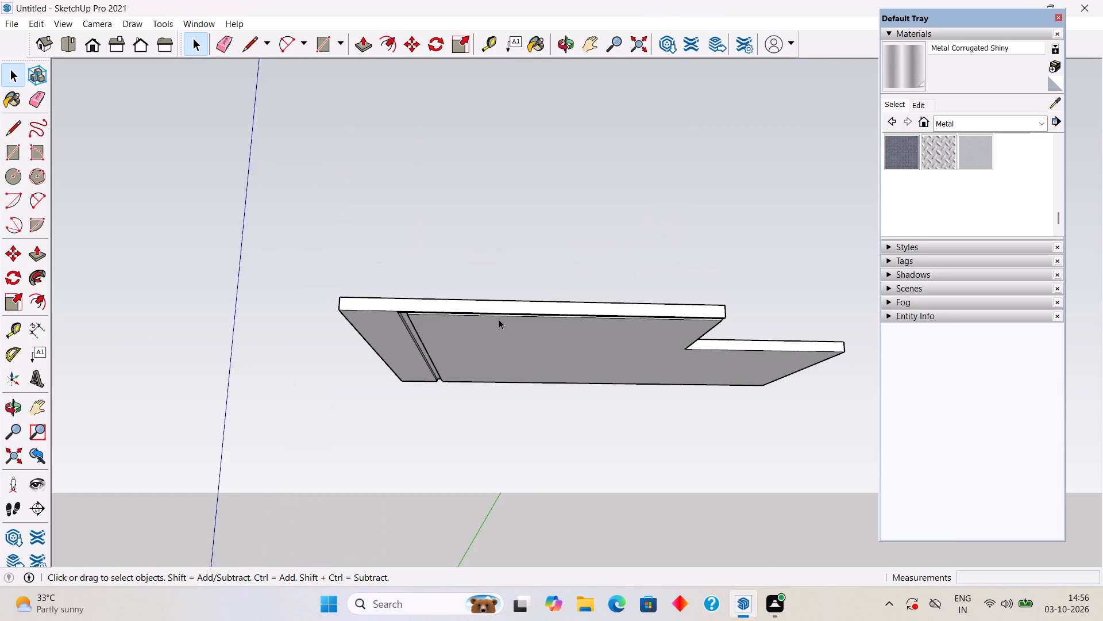
key(ctrl+z)
key(ctrl+z)
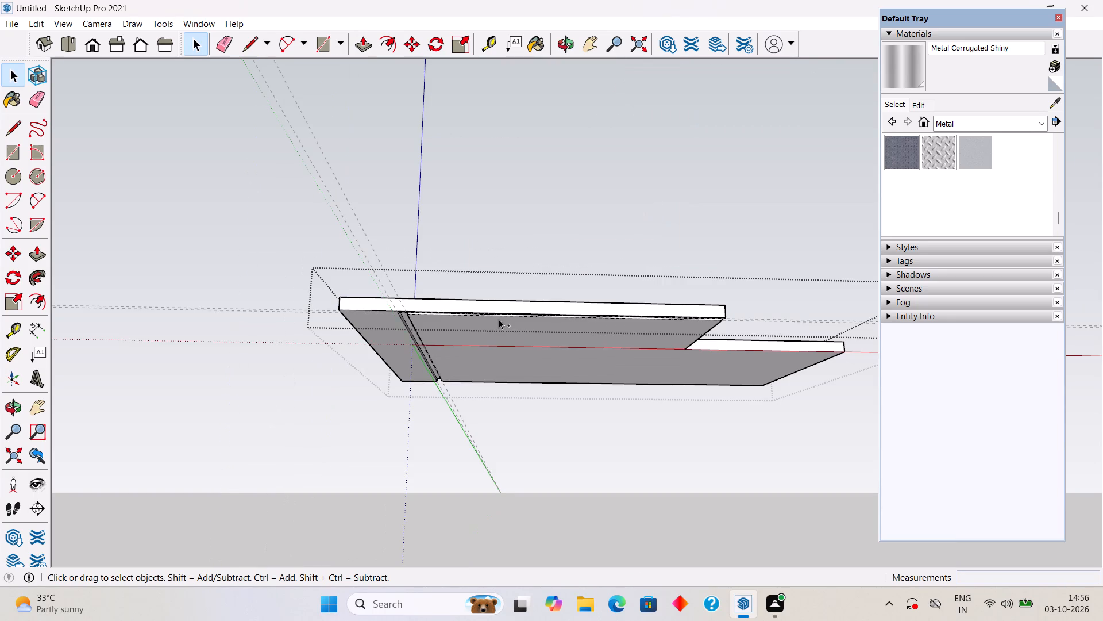
Undo the groove cuts and all their guides until the slab's underside is plain.
key(ctrl+z)
key(ctrl+z)
key(ctrl+z)
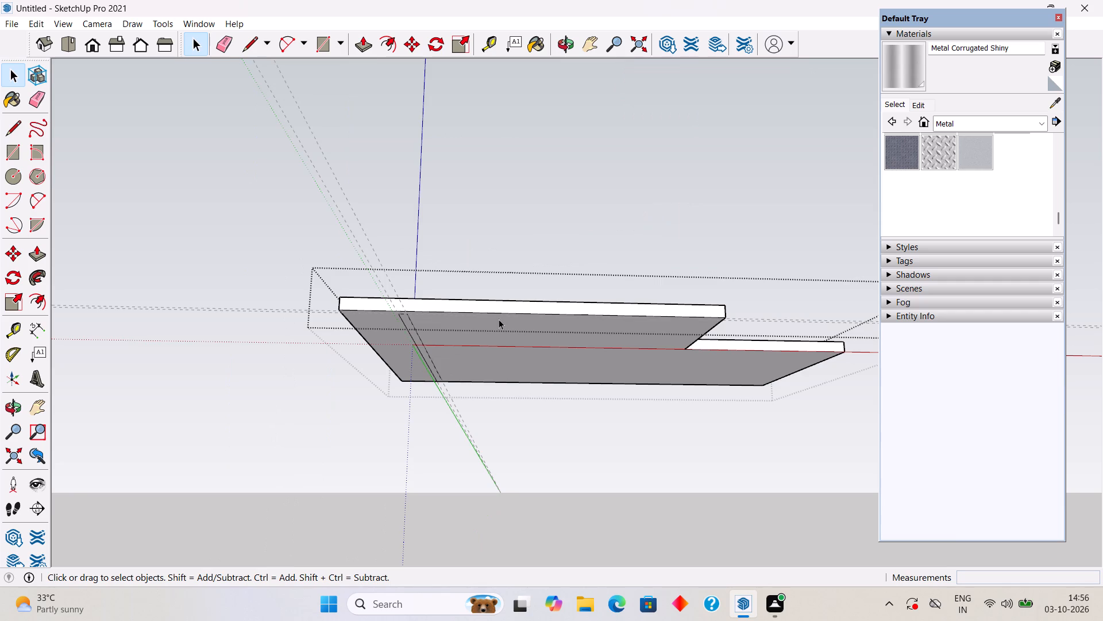
key(ctrl+z)
scroll(499, 319, up, 1)
scroll(461, 364, up, 1)
middle_drag(446, 312, 463, 277)
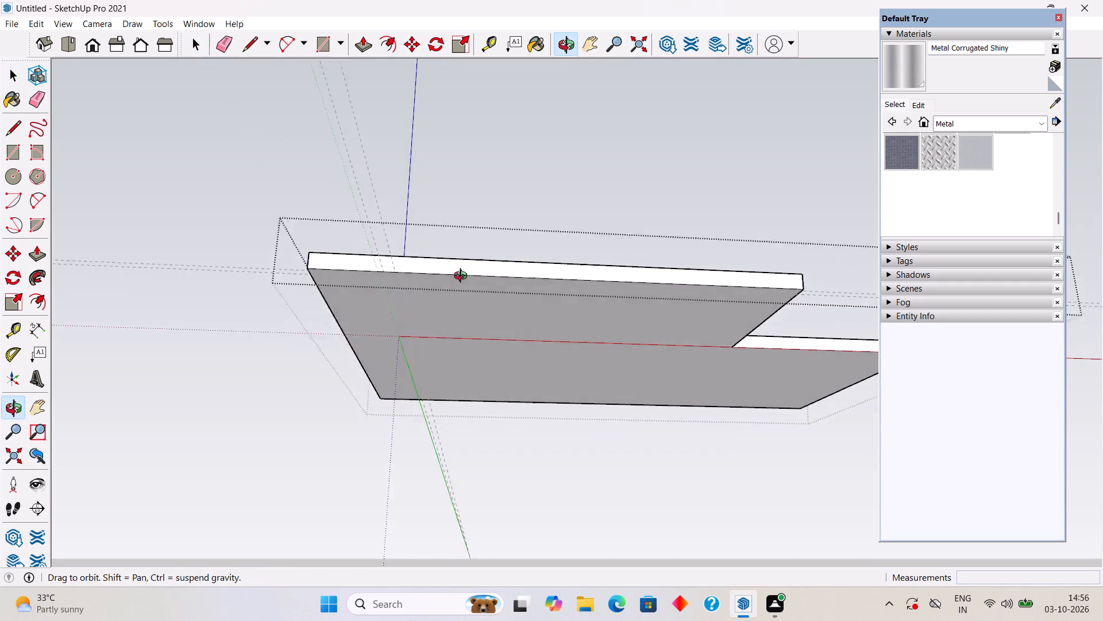
middle_drag(463, 277, 493, 235)
key(ctrl+z)
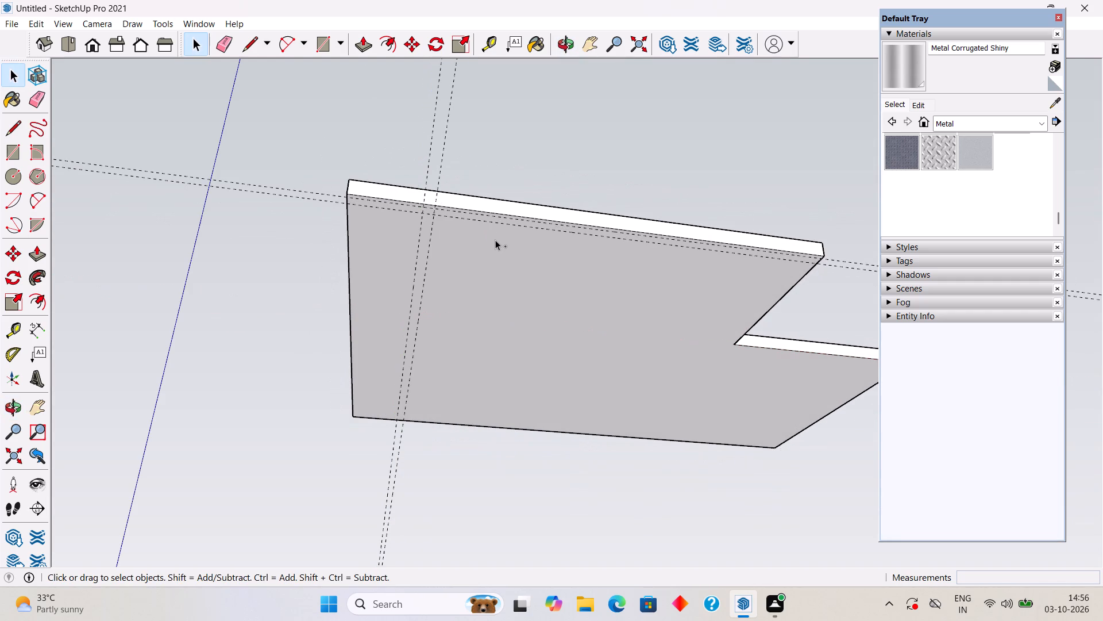
key(ctrl+z)
key(ctrl+z)
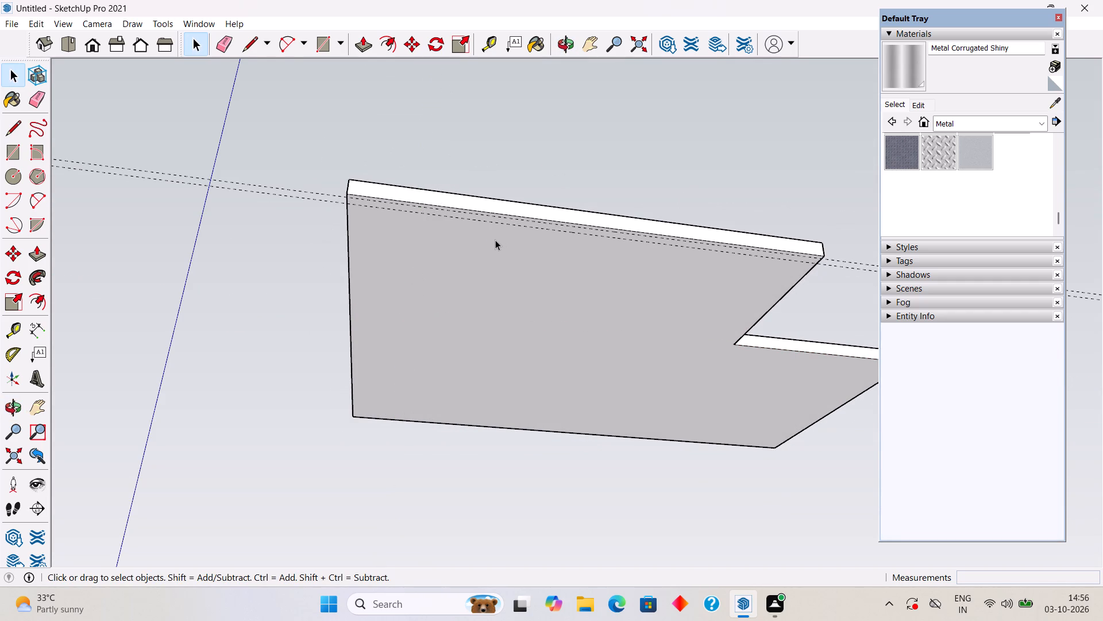
key(ctrl+z)
key(ctrl+z)
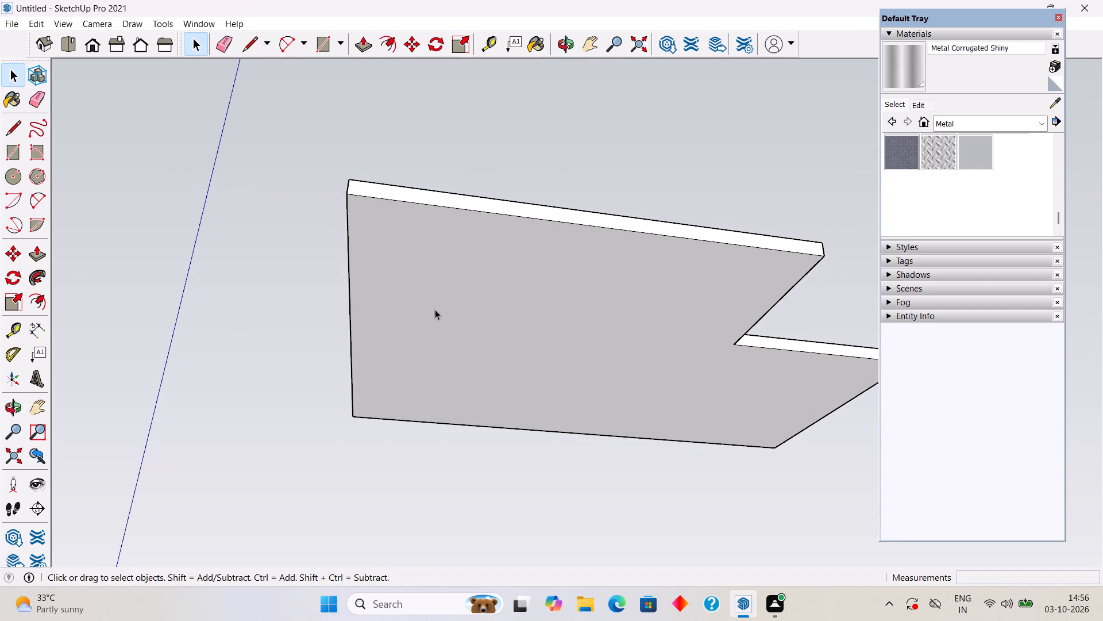
Open the slab's group and place a guide 1' in from its short outer side edge on the underside.
click(435, 309)
triple_click(434, 306)
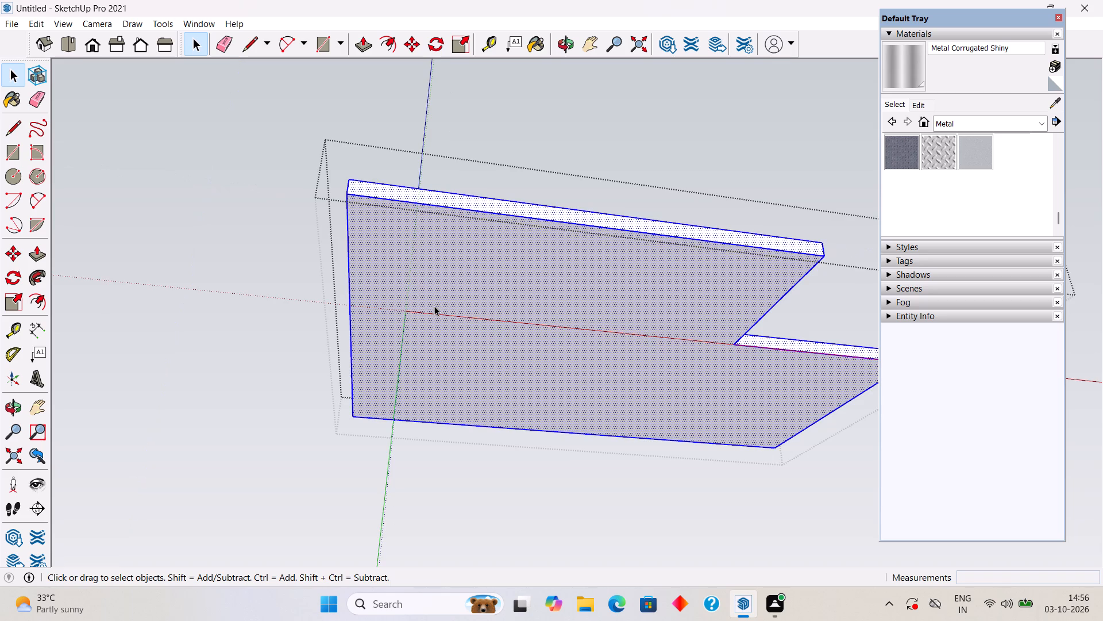
key(t)
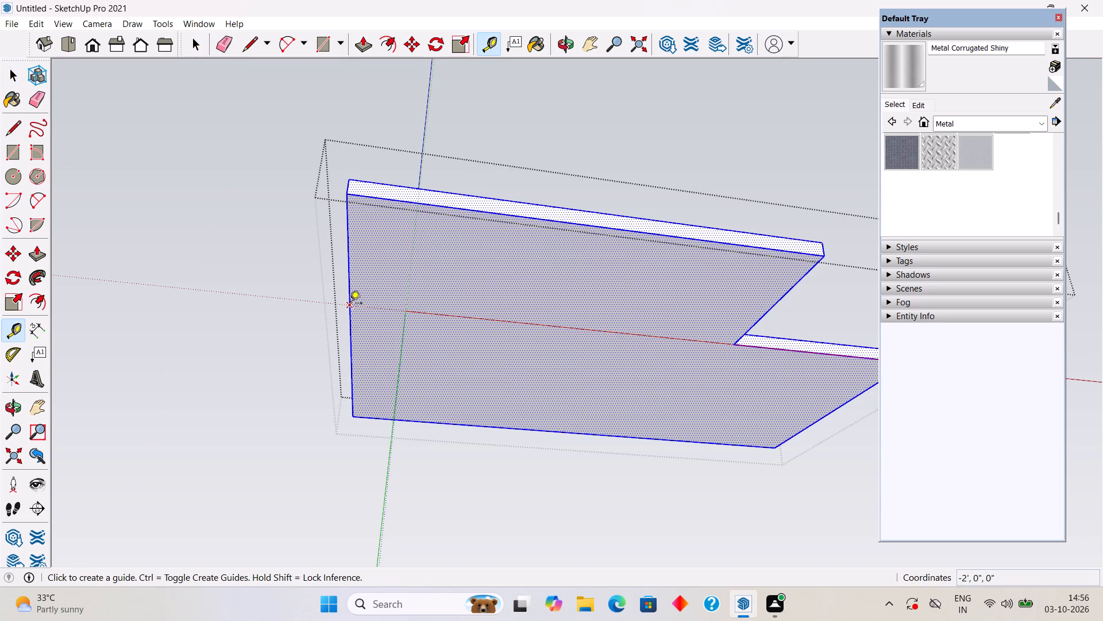
click(350, 304)
key(space)
key(t)
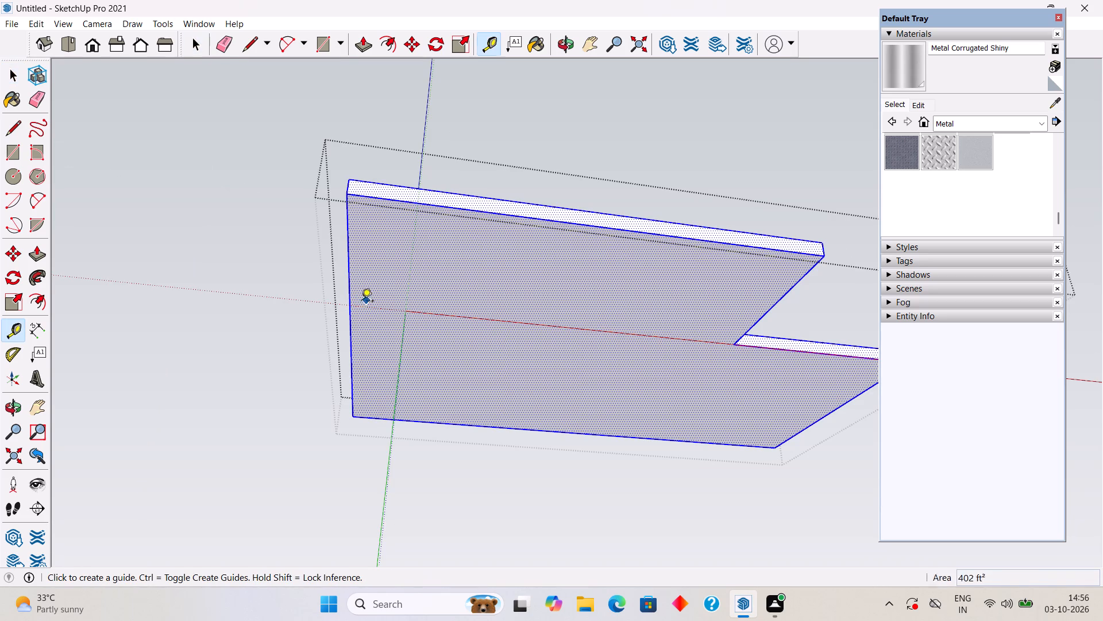
click(348, 332)
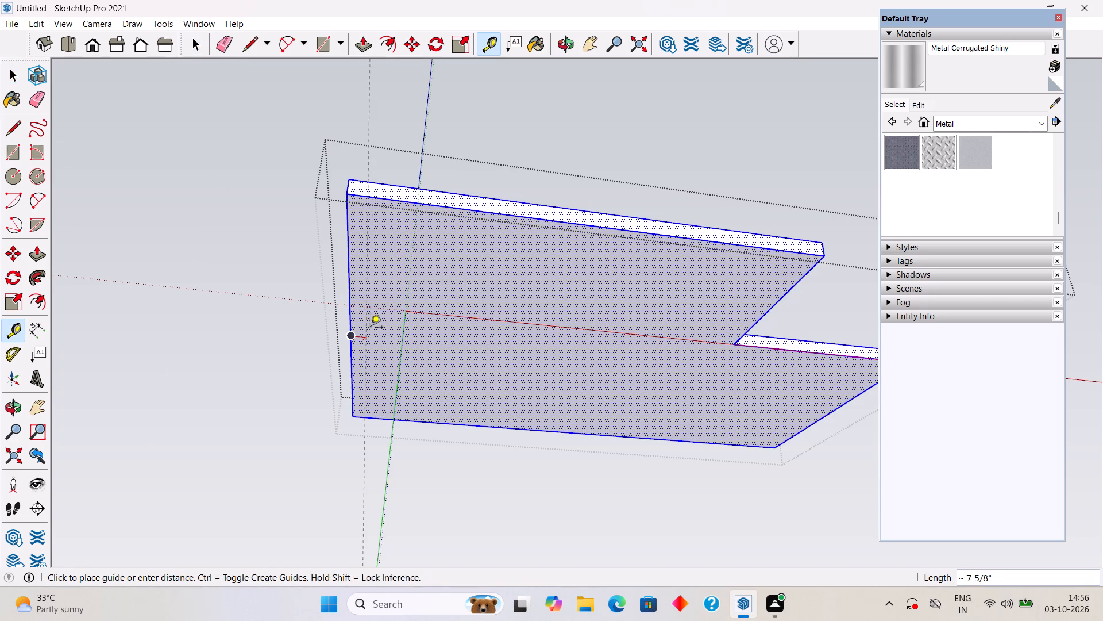
text(1')
key(Return)
click(377, 346)
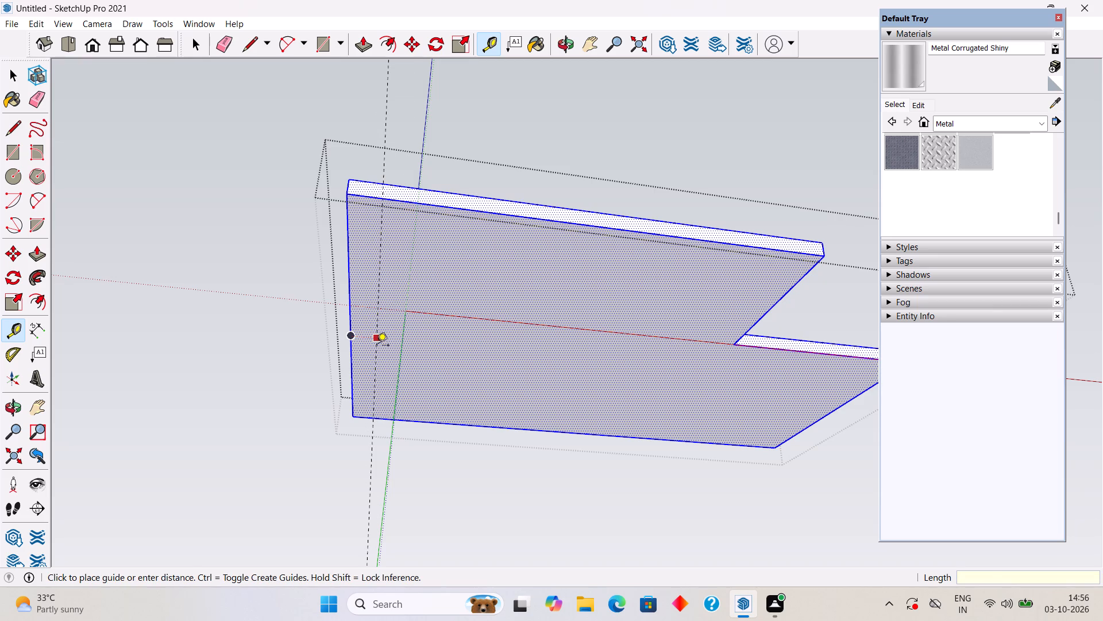
key(space)
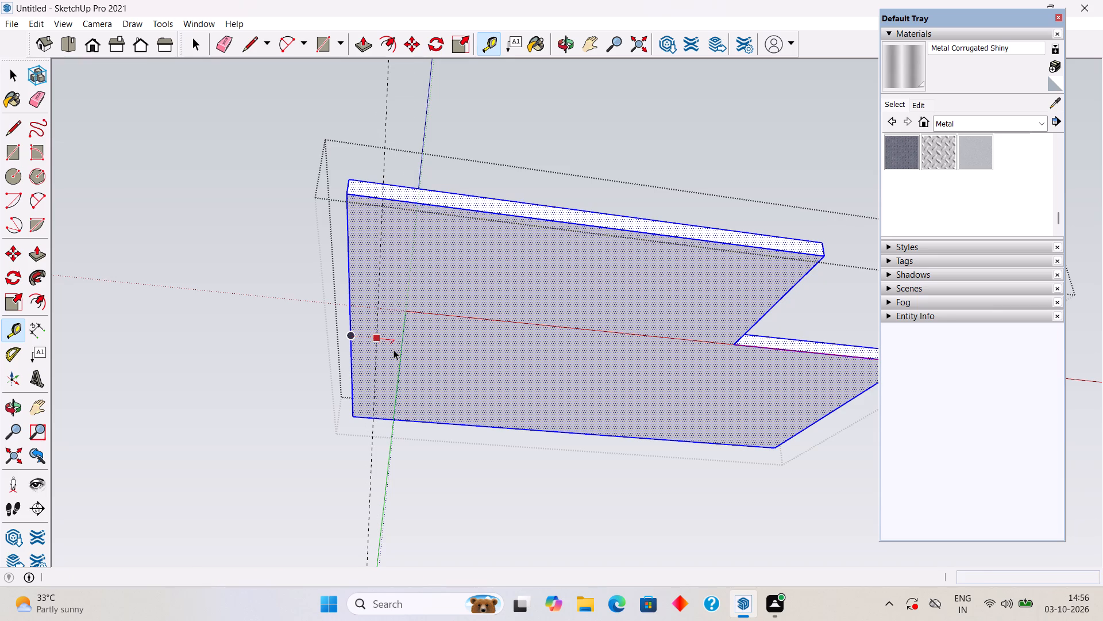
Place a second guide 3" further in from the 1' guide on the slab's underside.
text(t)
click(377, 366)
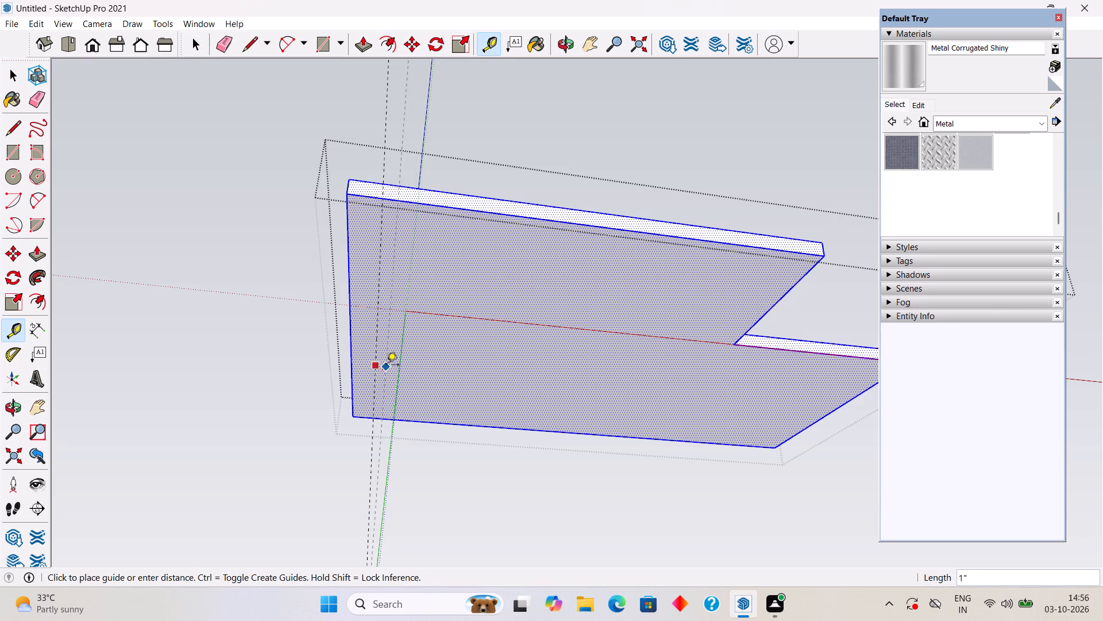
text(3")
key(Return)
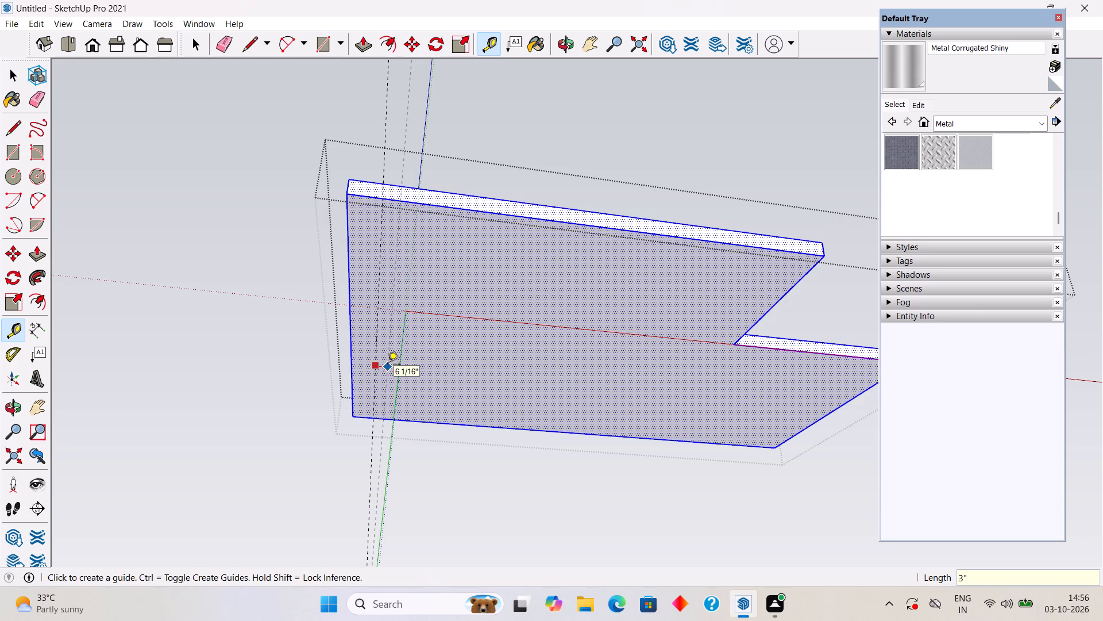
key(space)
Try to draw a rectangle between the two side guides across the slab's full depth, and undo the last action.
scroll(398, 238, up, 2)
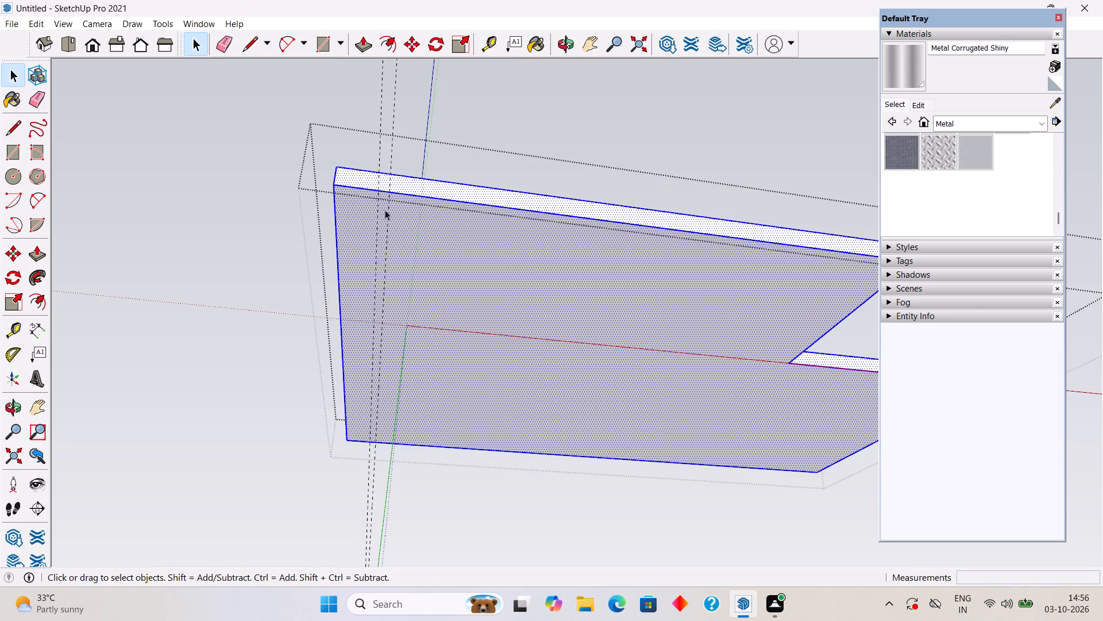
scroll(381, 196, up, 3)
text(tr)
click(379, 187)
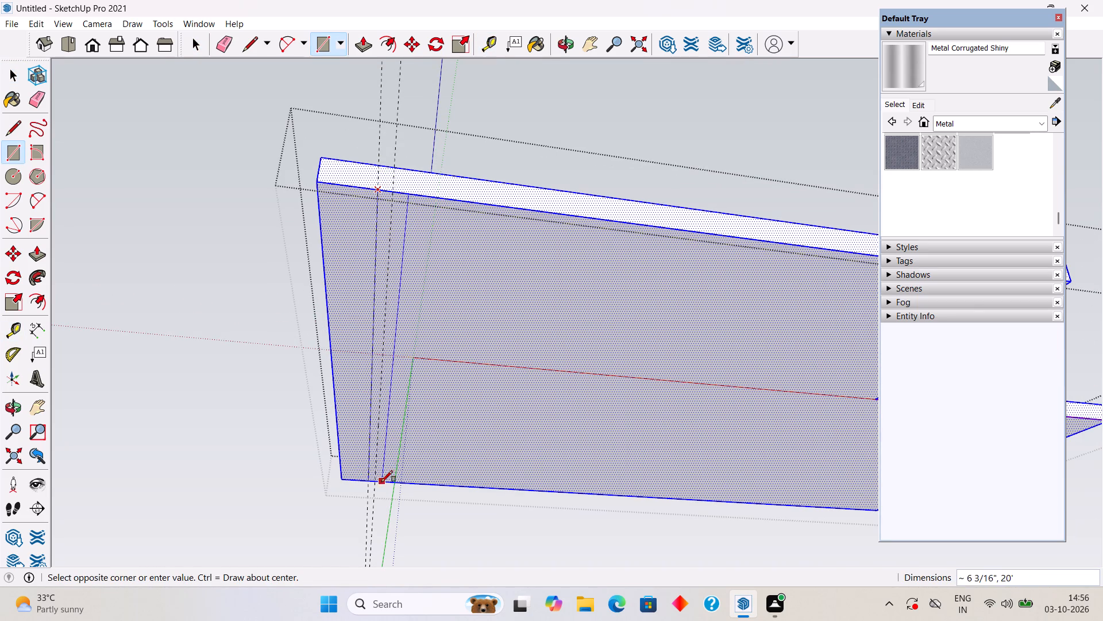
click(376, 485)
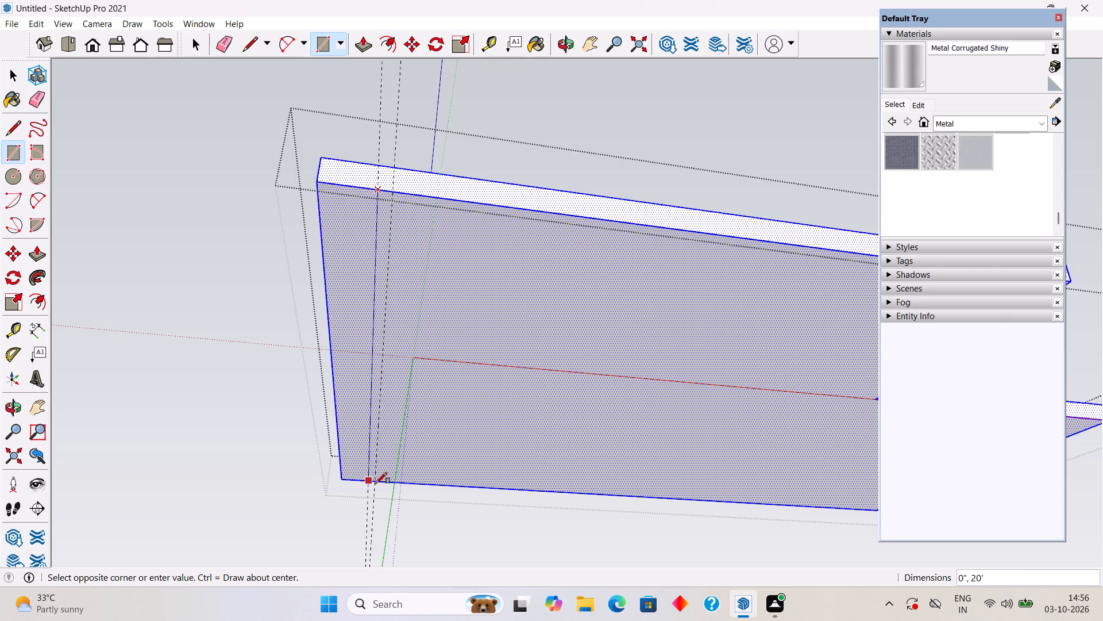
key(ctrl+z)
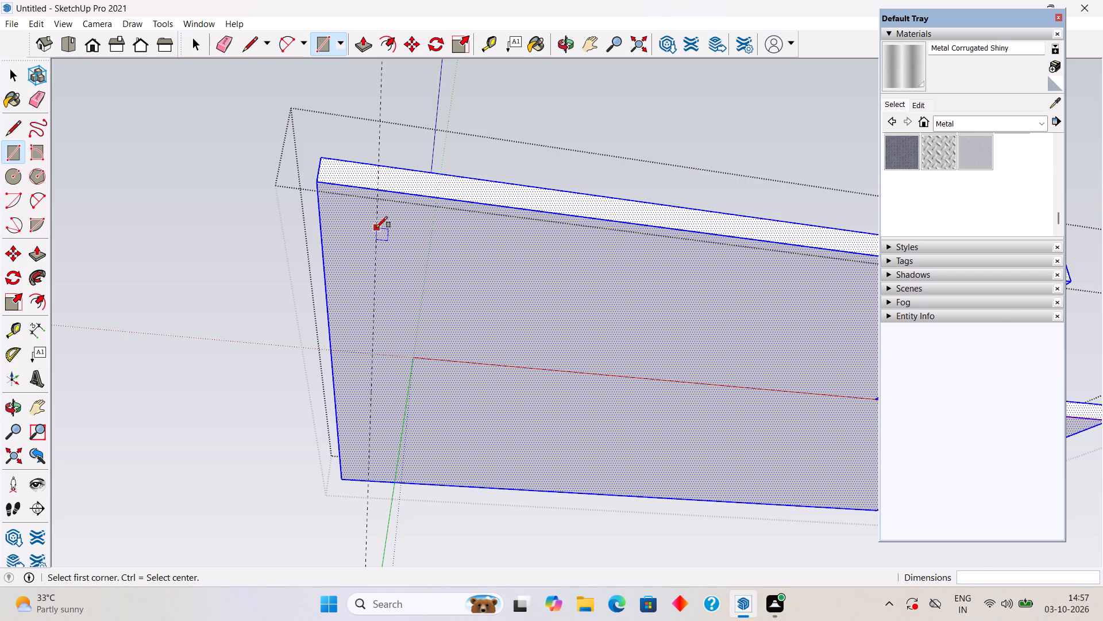
Place the guide 3" in from the 1' side guide on the slab's underside again.
key(t)
click(378, 249)
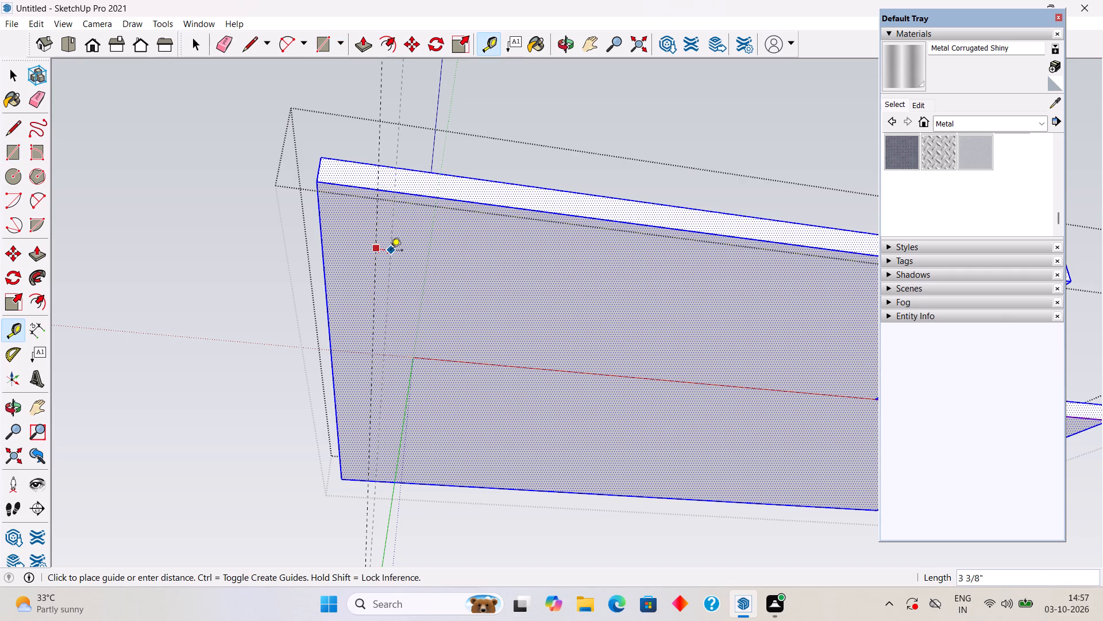
text(3")
key(Return)
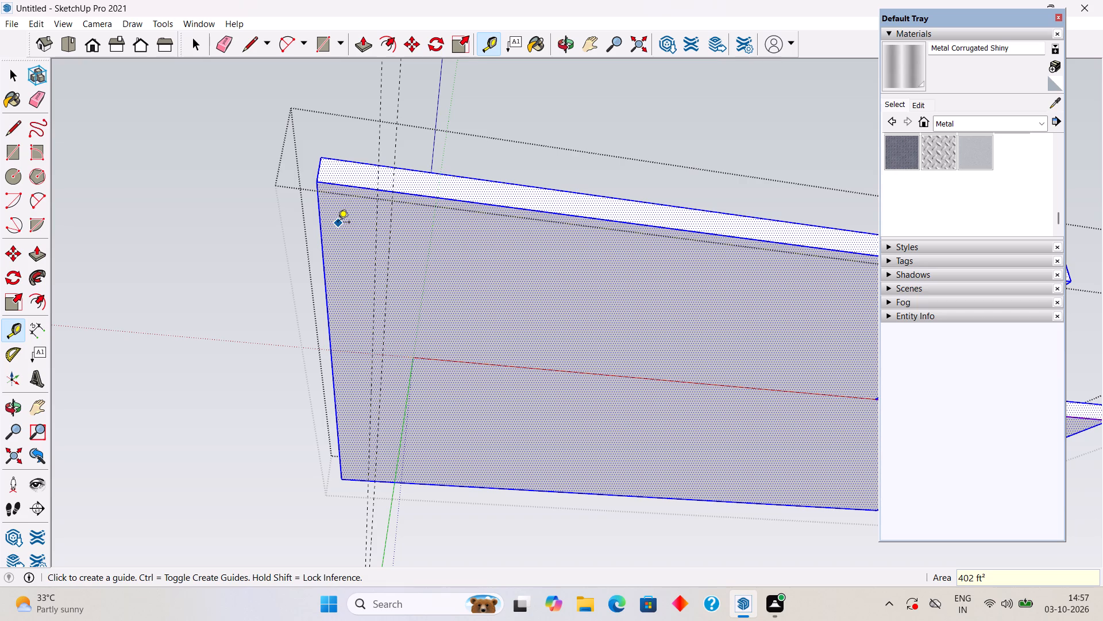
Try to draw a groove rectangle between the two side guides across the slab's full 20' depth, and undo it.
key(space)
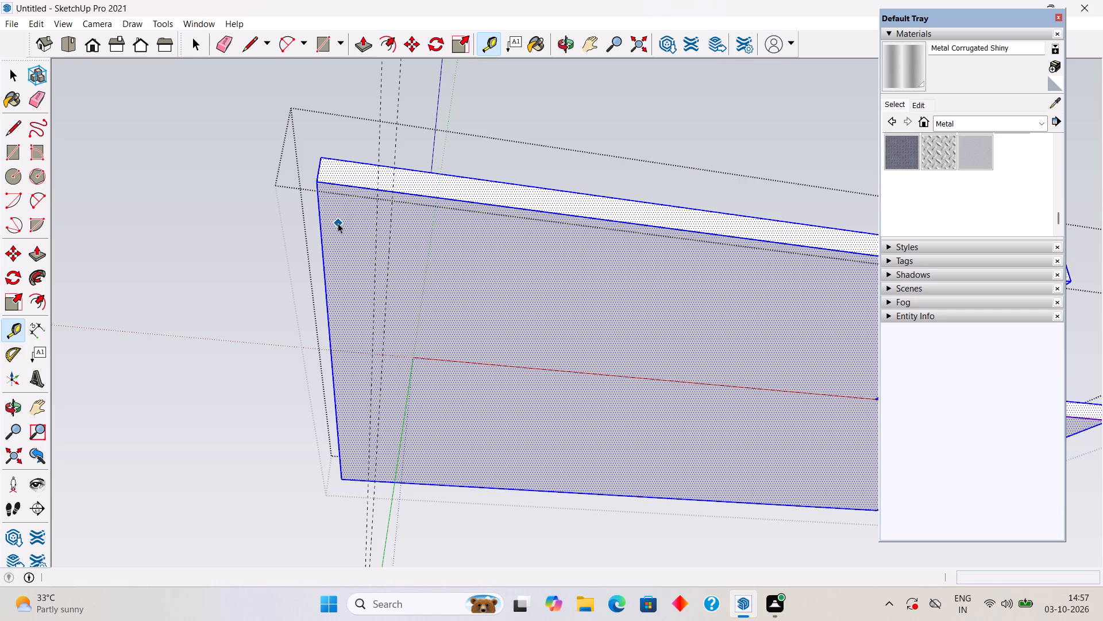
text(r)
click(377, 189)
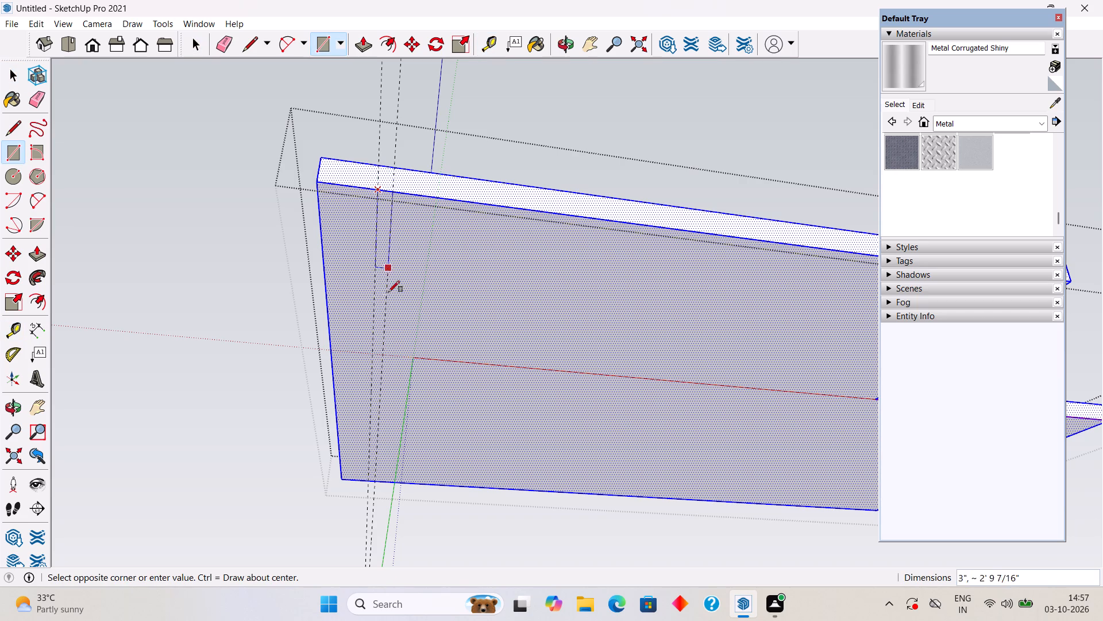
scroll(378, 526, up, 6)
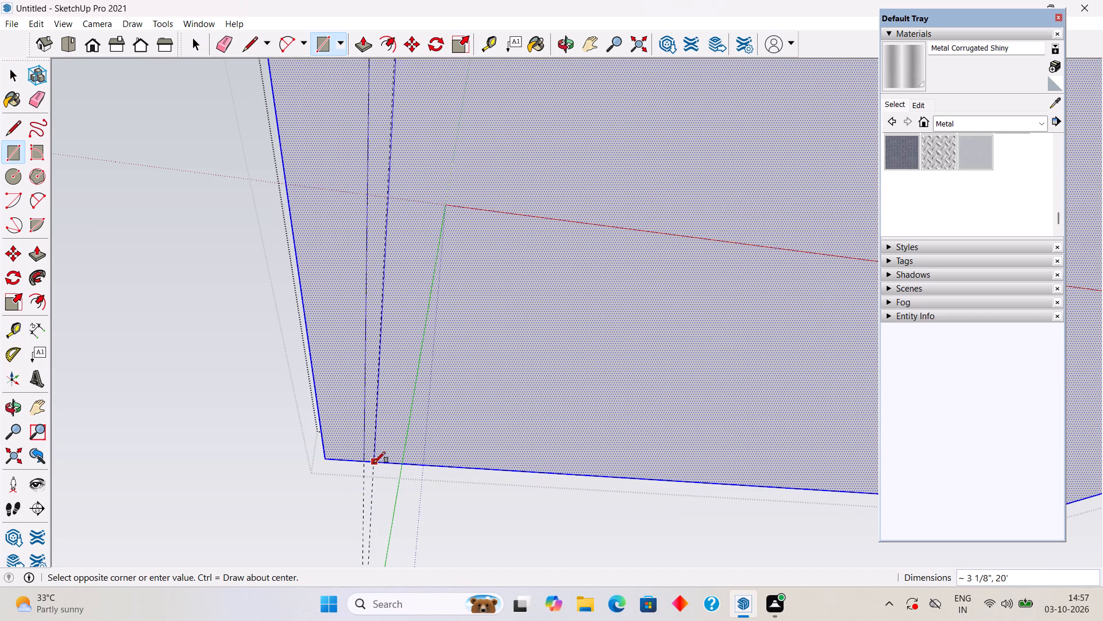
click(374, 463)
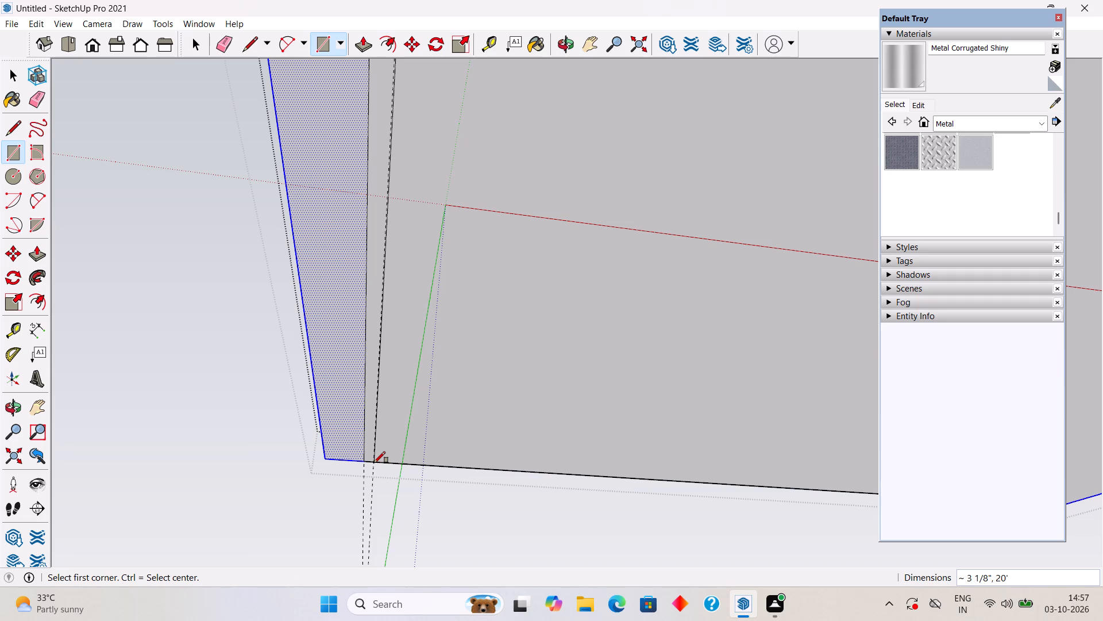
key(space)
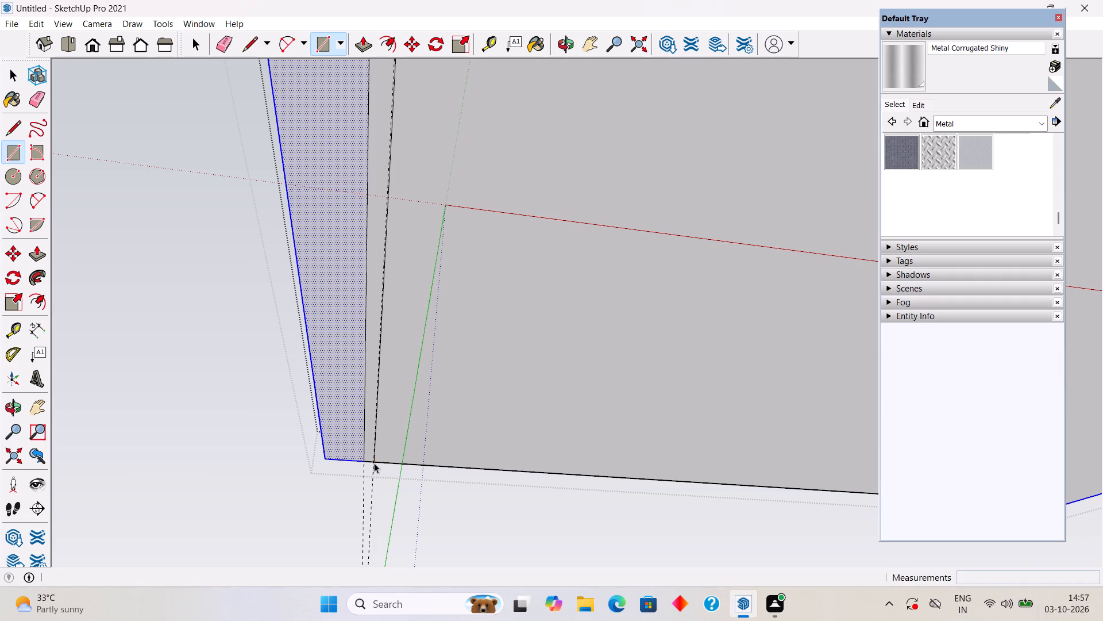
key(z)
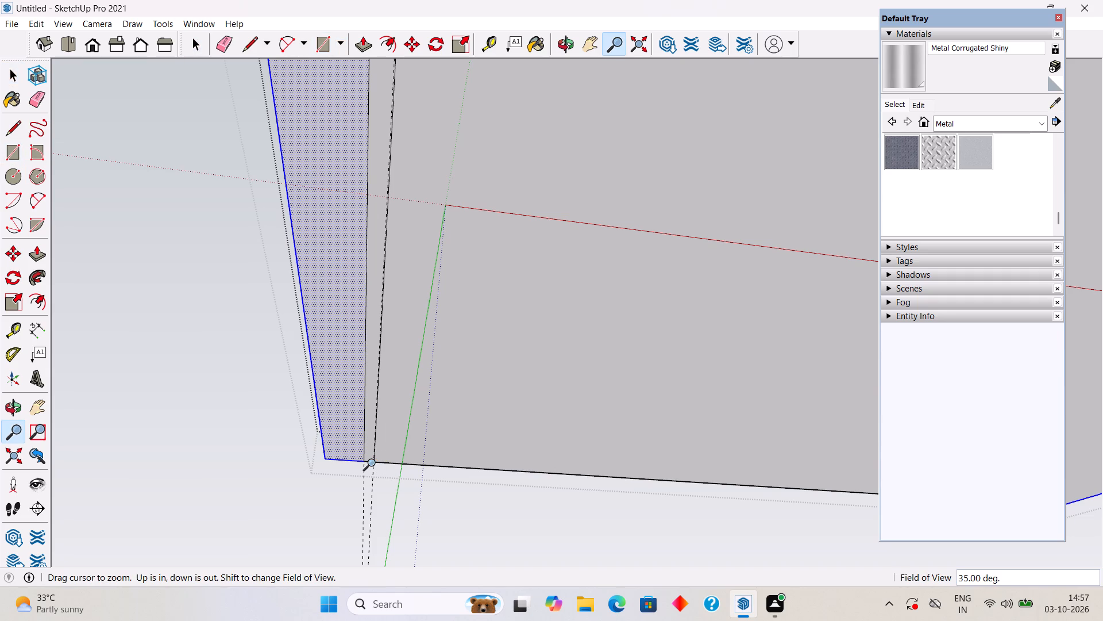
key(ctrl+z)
Draw the groove rectangle between the two side guides, running the full 20' depth of the slab's underside.
scroll(384, 465, down, 9)
key(r)
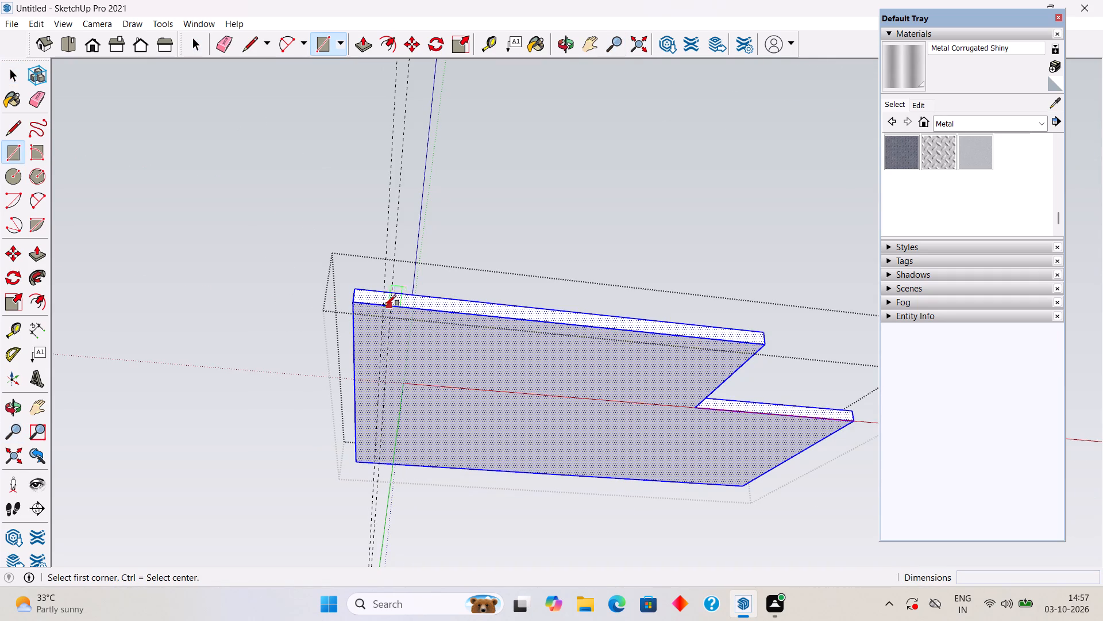
click(385, 306)
scroll(395, 469, up, 15)
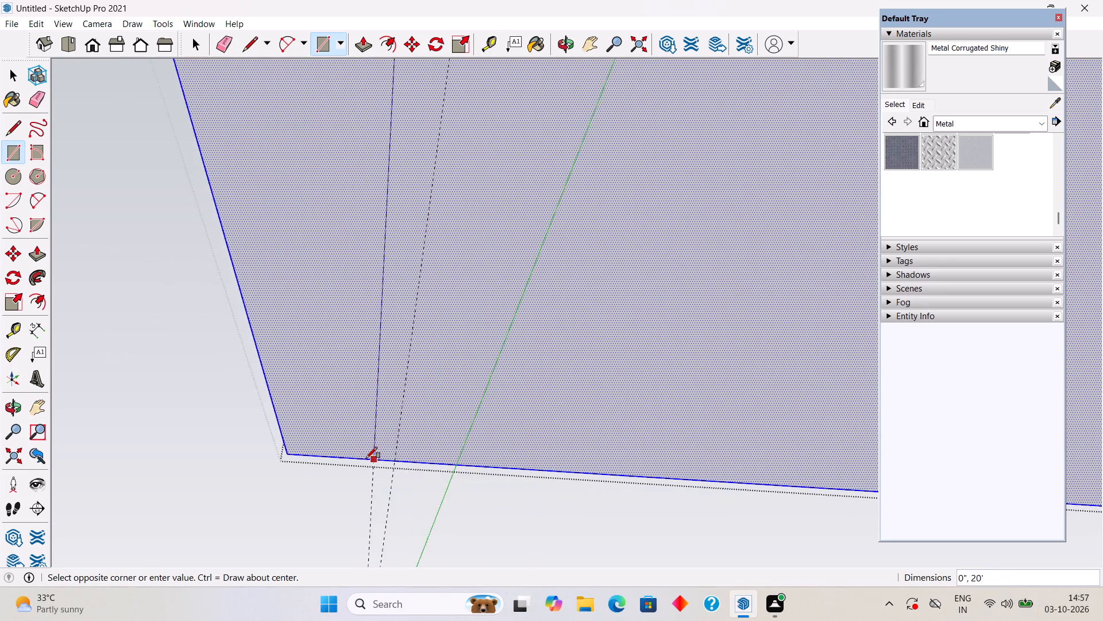
scroll(366, 458, up, 7)
click(400, 456)
key(space)
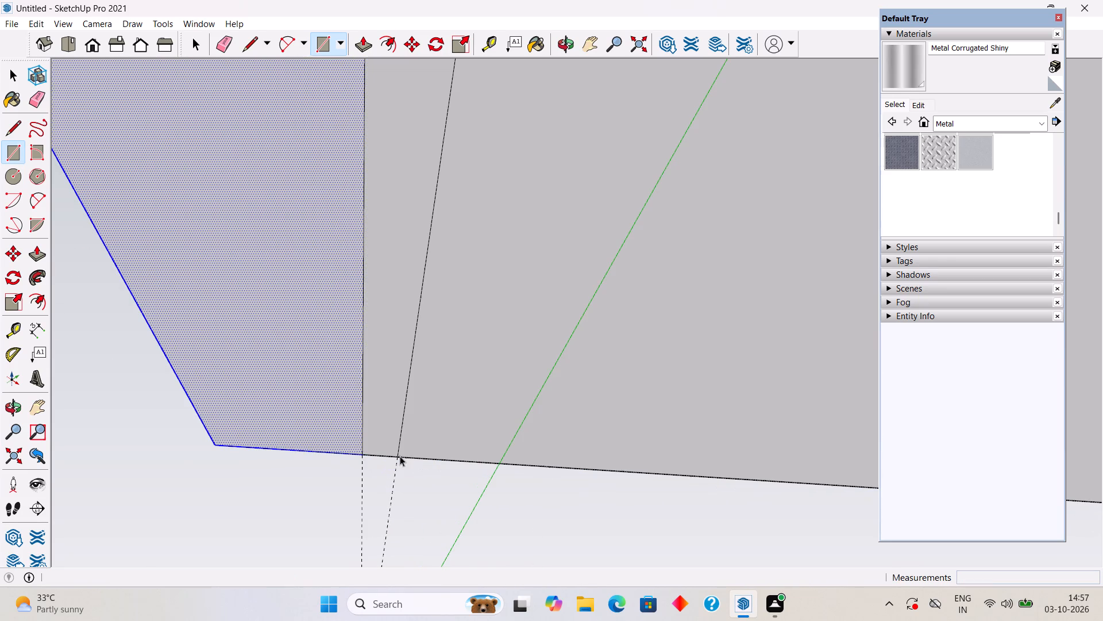
Push the strip between the side guides 2" into the slab's underside to cut the groove.
click(389, 451)
key(p)
click(389, 451)
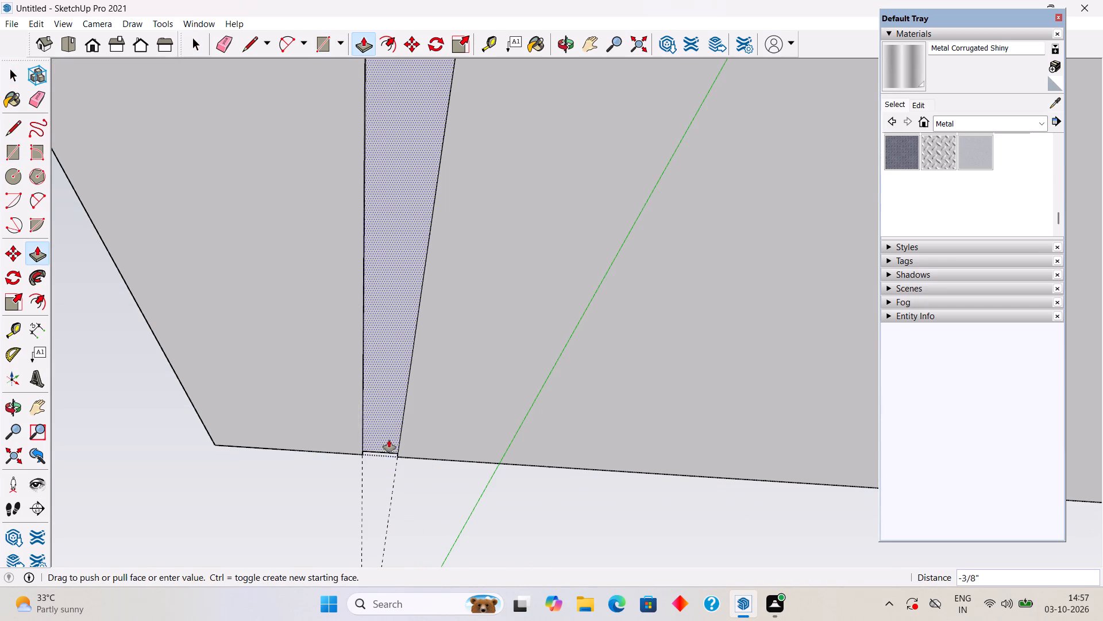
text(2")
key(Return)
key(space)
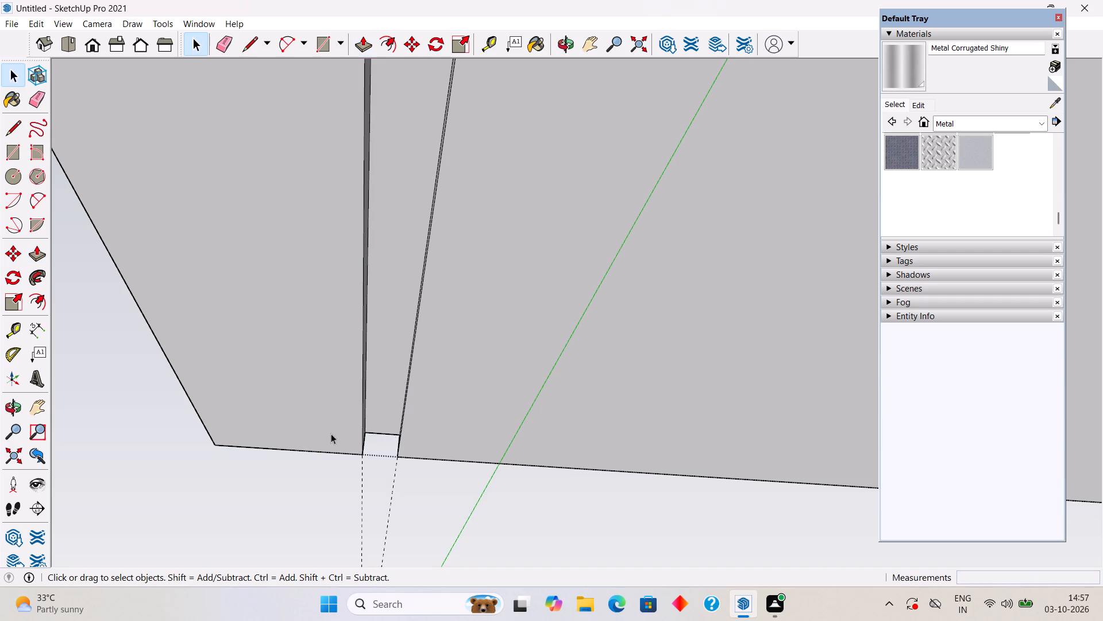
Close the slab's group and delete all guides.
scroll(331, 449, down, 17)
middle_drag(437, 359, 433, 453)
scroll(433, 453, down, 5)
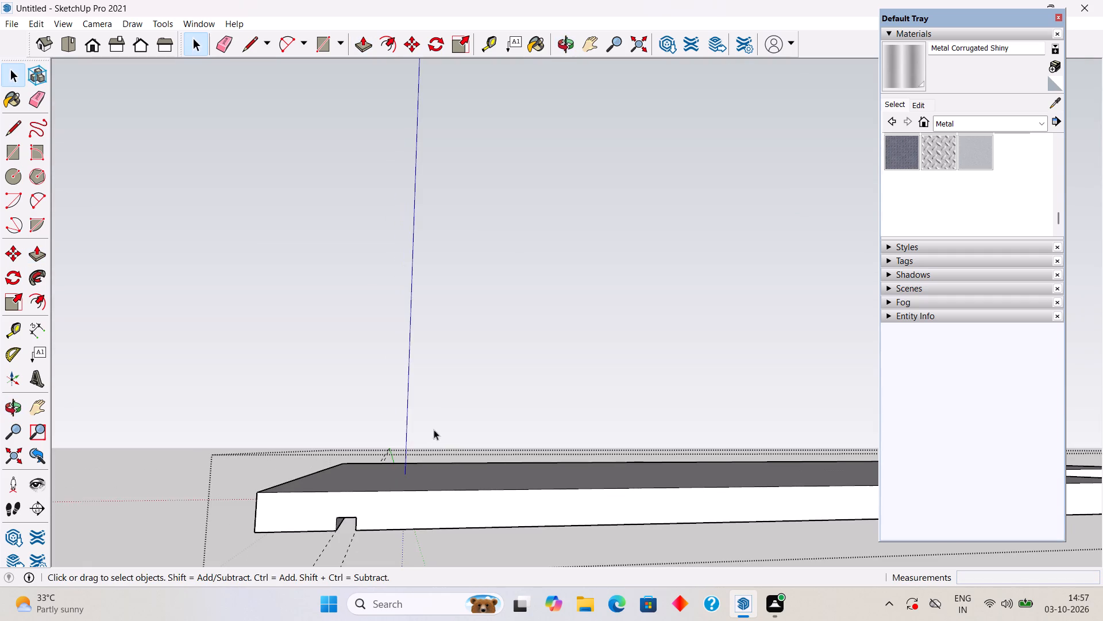
middle_drag(430, 545, 436, 503)
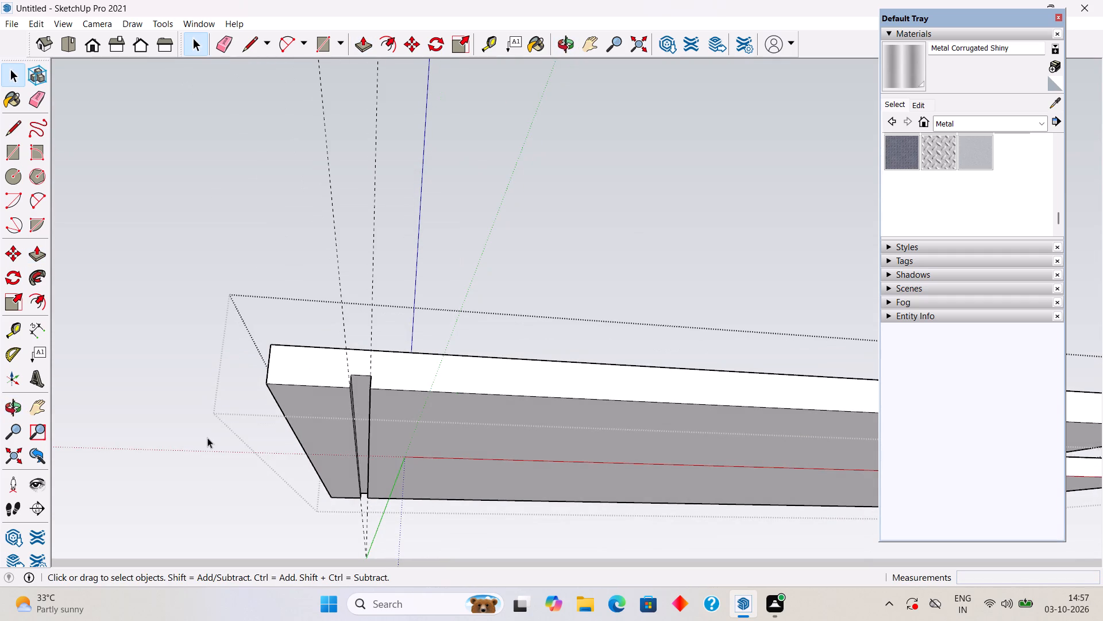
click(207, 434)
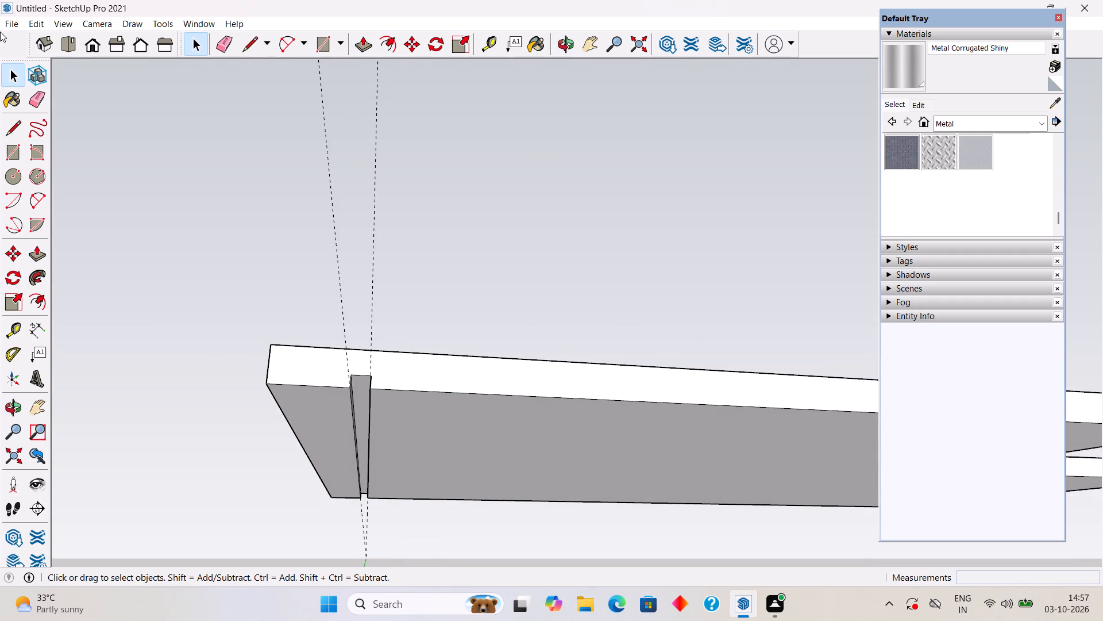
click(40, 18)
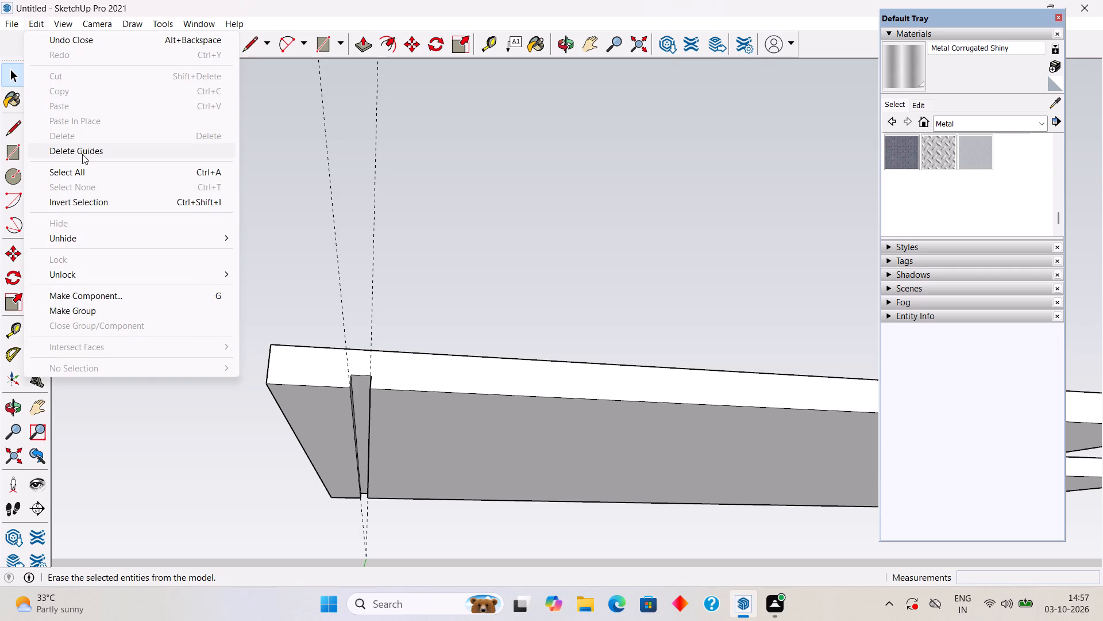
click(82, 154)
Unhide all hidden geometry to bring back the rest of the house.
click(29, 29)
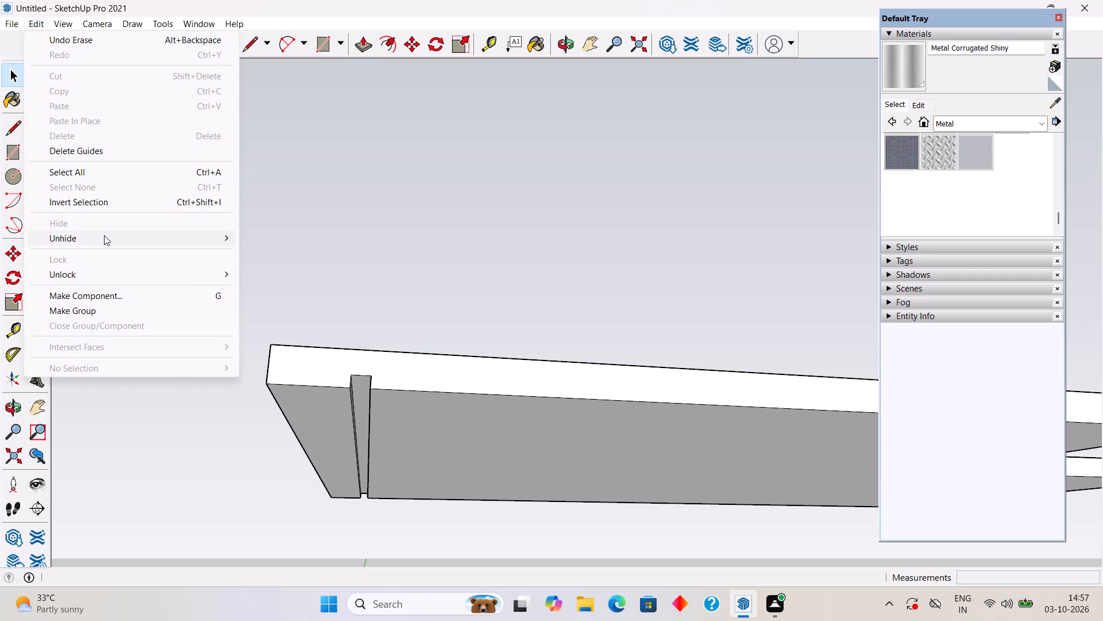
click(105, 236)
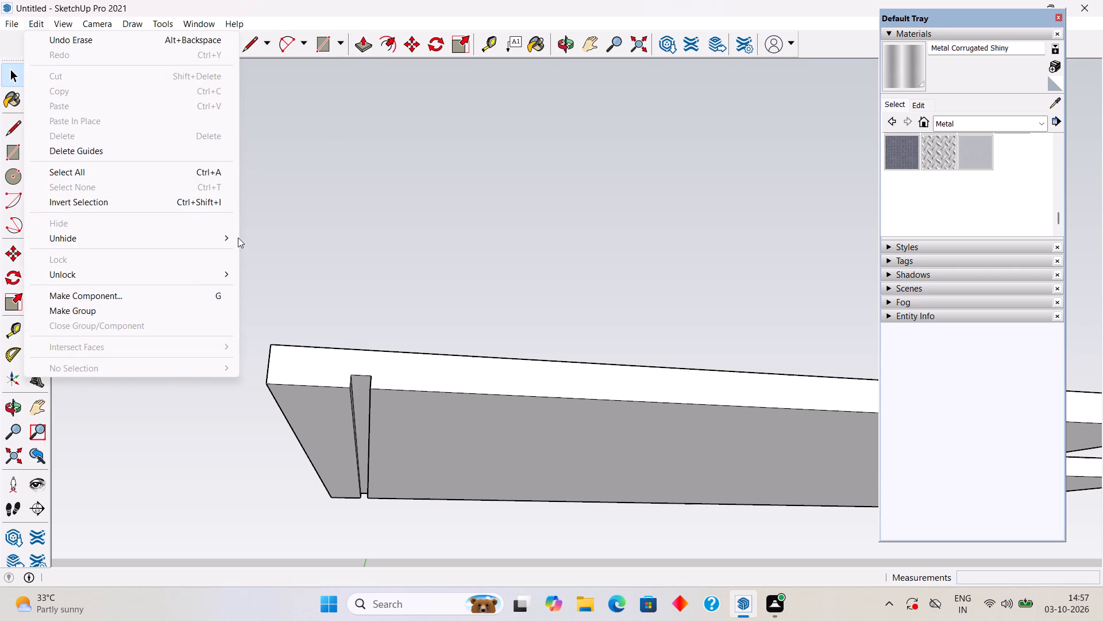
click(238, 237)
click(230, 239)
click(258, 263)
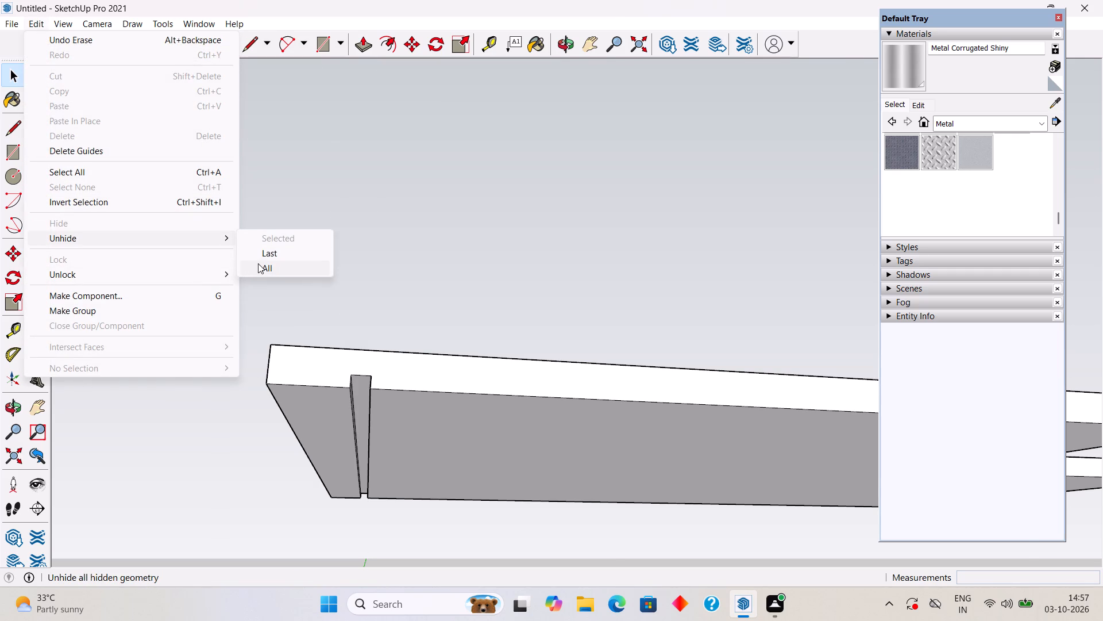
Open the front frame's group and place a guide on its top beam's underside, 3" from the edge along the slab.
middle_drag(400, 373, 404, 255)
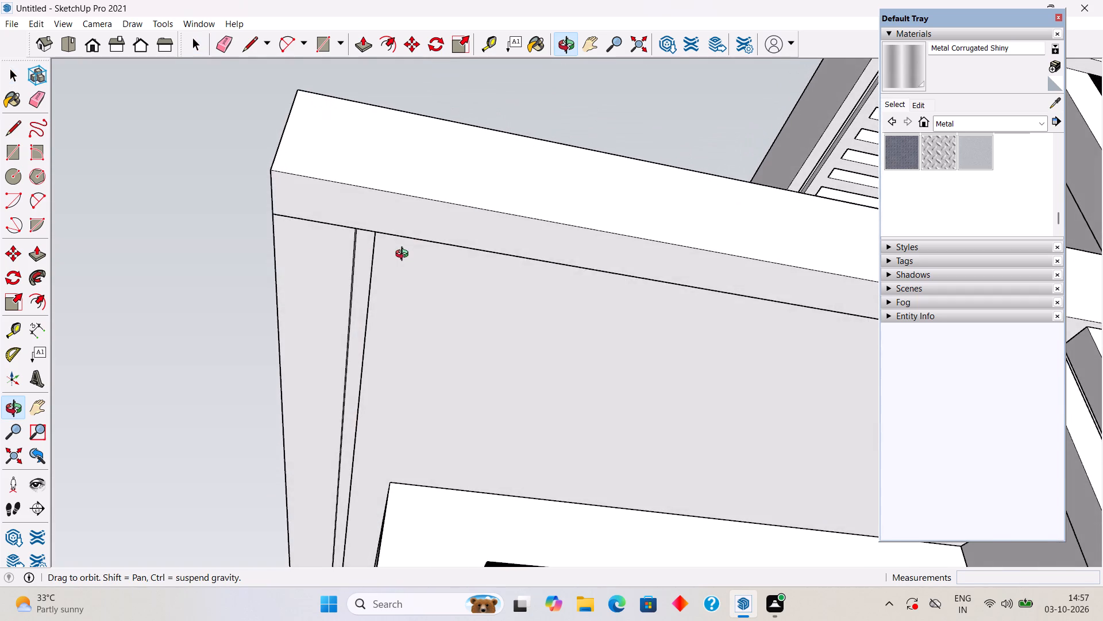
middle_drag(404, 255, 404, 233)
scroll(423, 217, up, 4)
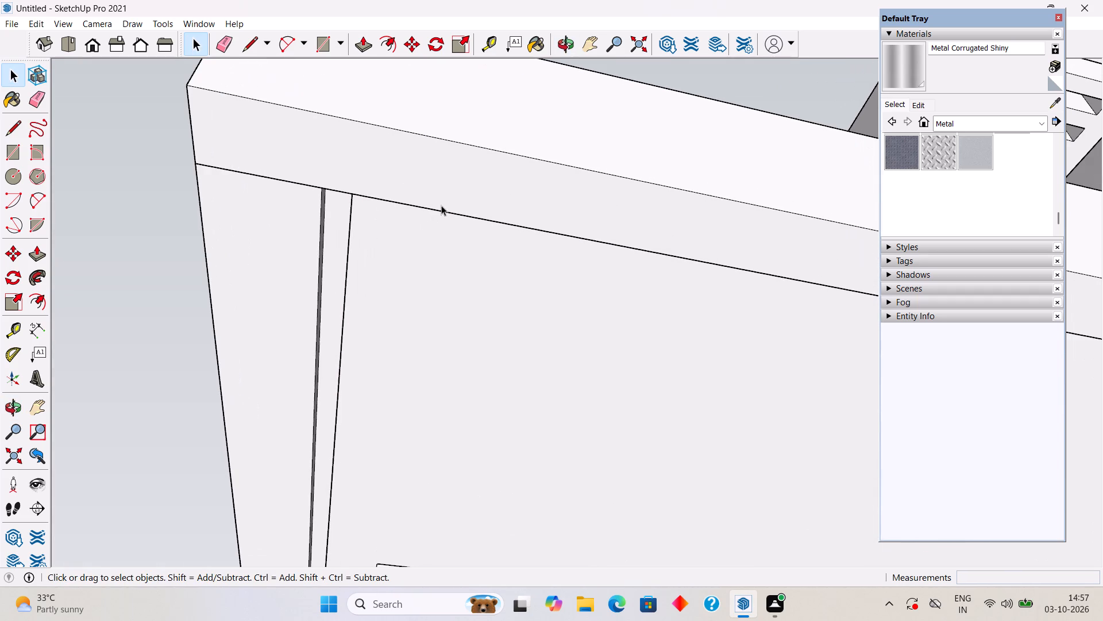
triple_click(452, 193)
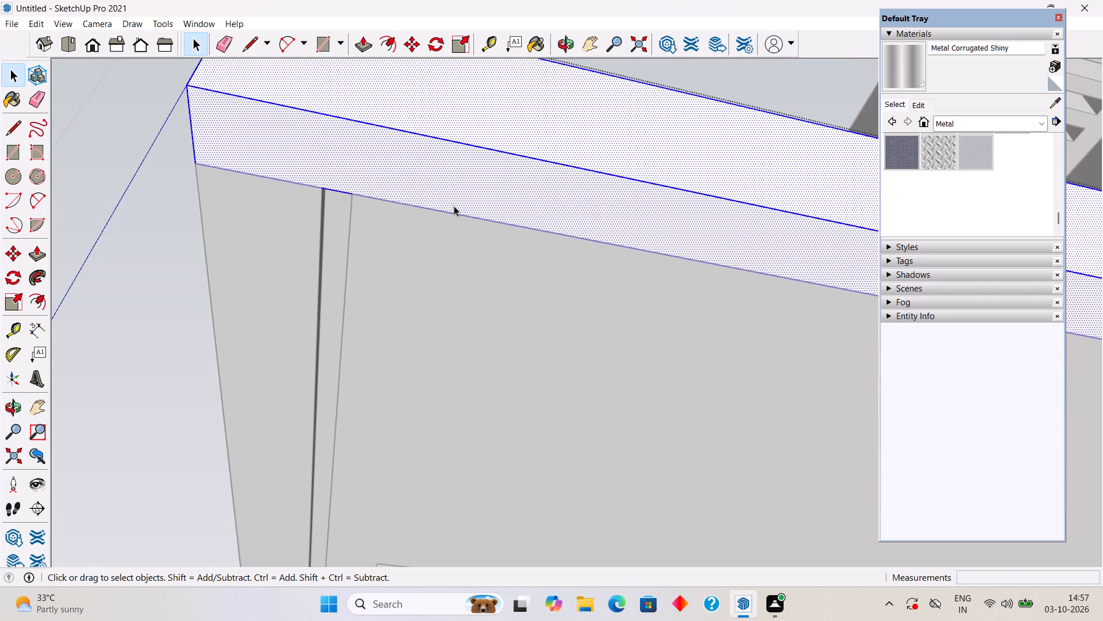
scroll(454, 209, up, 4)
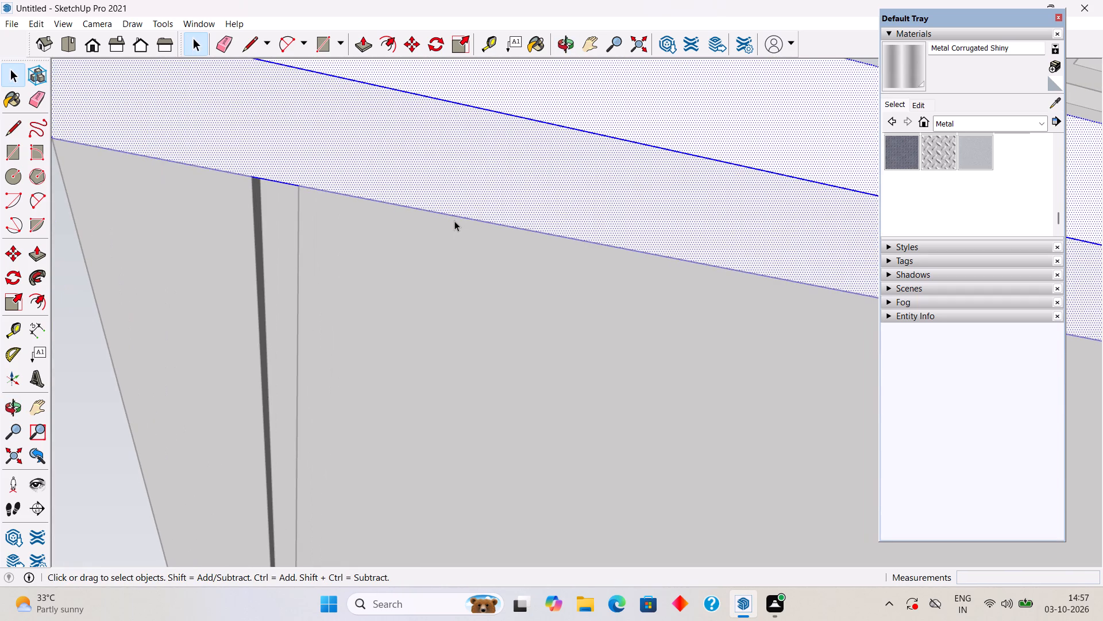
click(288, 182)
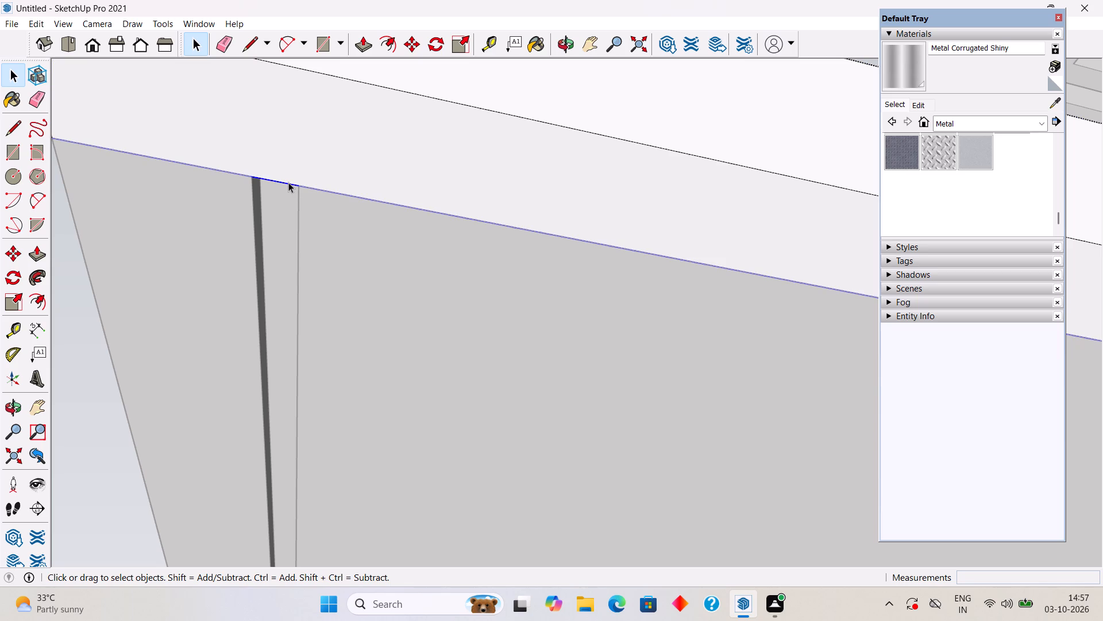
double_click(288, 182)
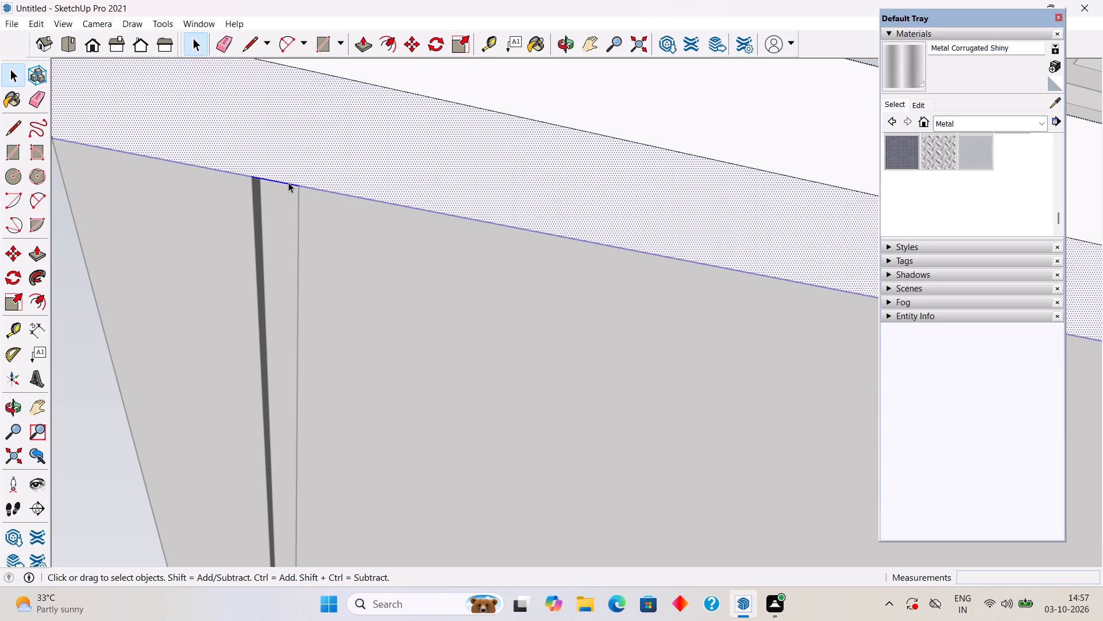
key(t)
click(326, 194)
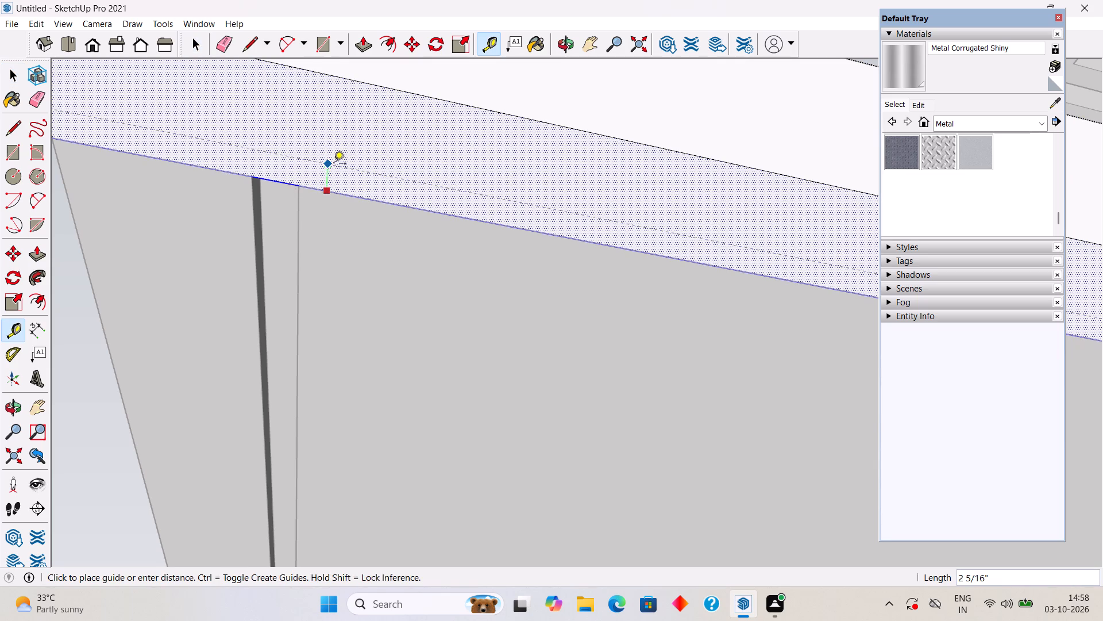
key(4)
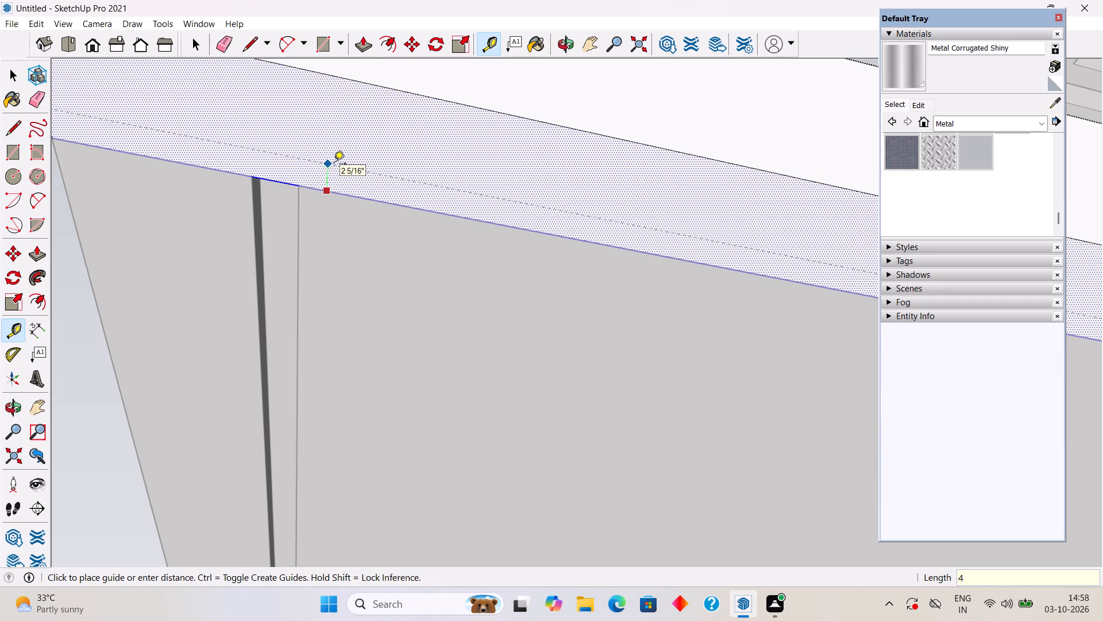
key(BackSpace)
text(3")
key(Return)
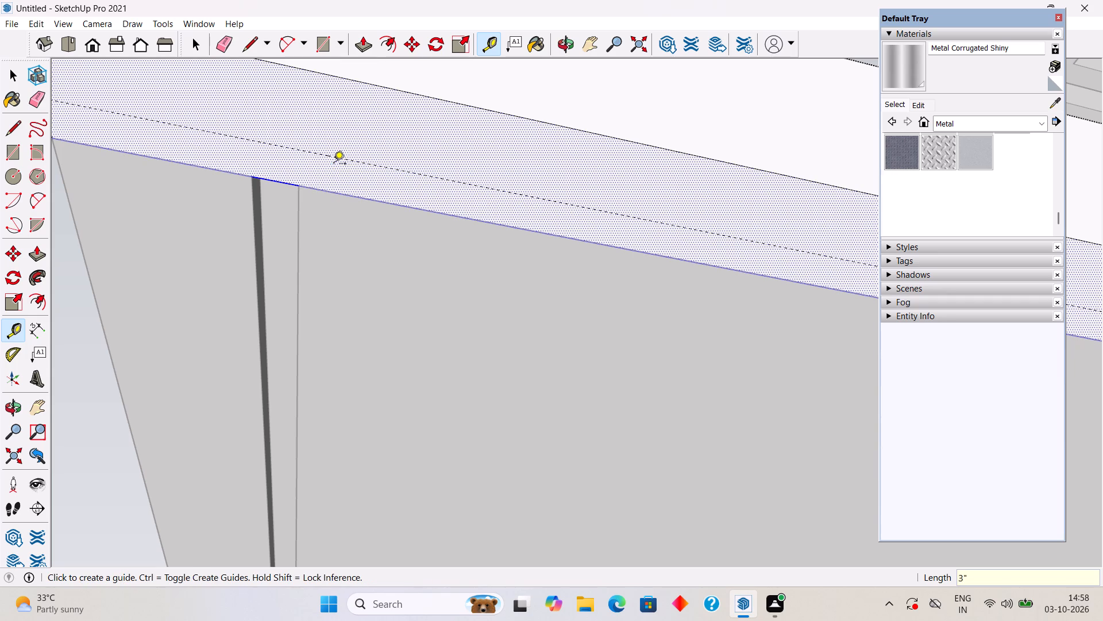
Place a guide 1' in from the slab's outer side edge, in line with the groove's outer edge.
click(75, 215)
click(251, 198)
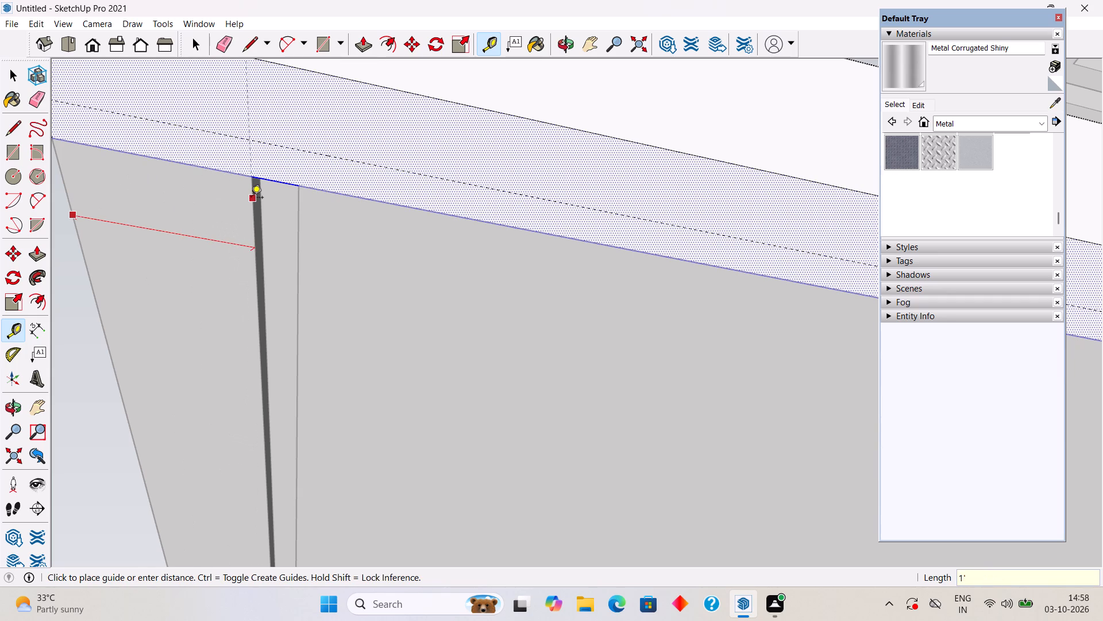
Draw a 14' by 3" rectangle on the beam's underside from the guides' intersection to the far inner corner behind the louvers.
key(space)
key(r)
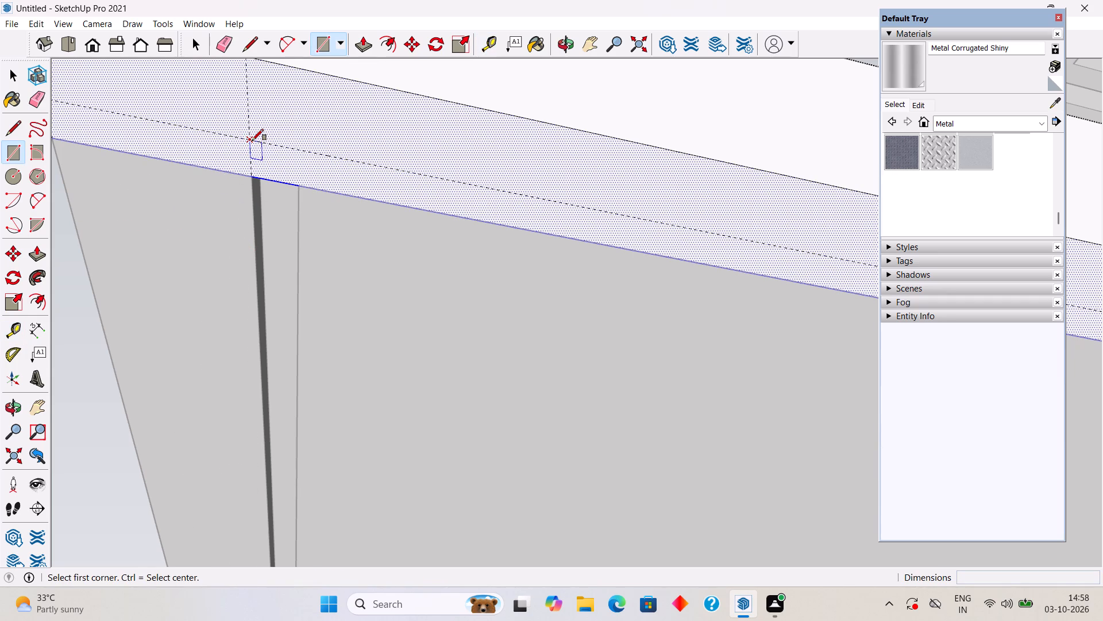
click(252, 140)
scroll(311, 205, down, 11)
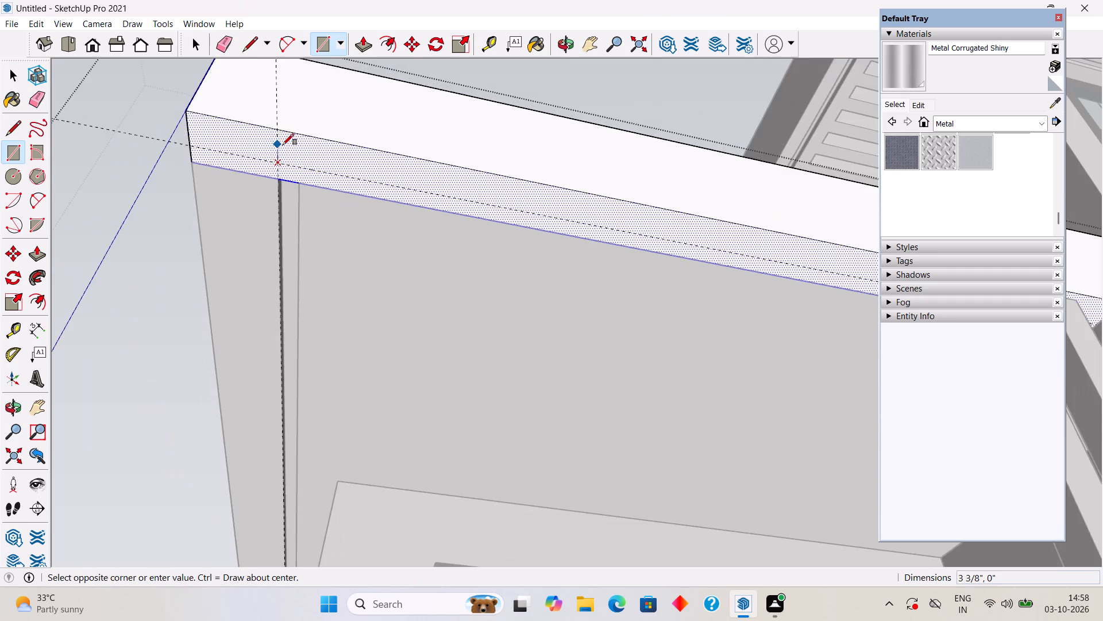
scroll(283, 145, down, 3)
scroll(689, 198, down, 6)
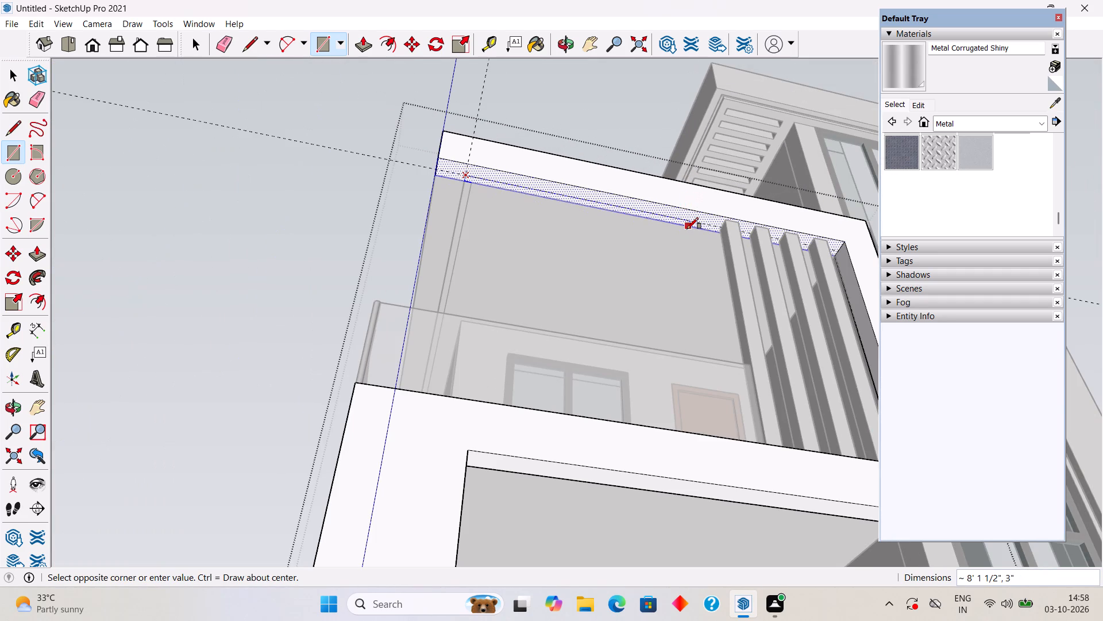
scroll(718, 234, up, 5)
scroll(768, 251, up, 1)
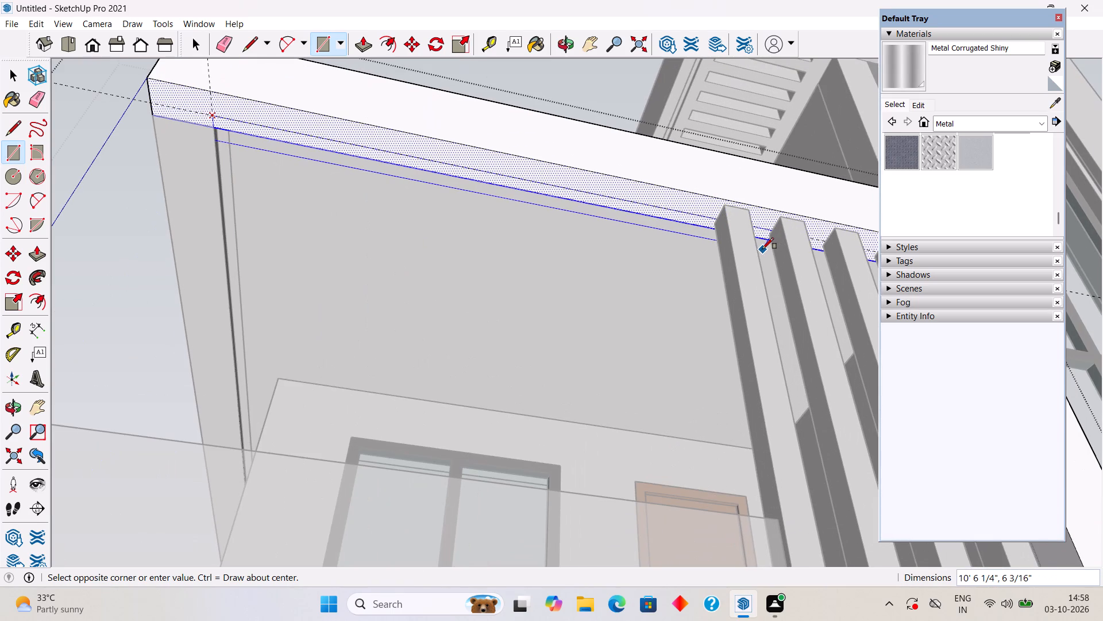
scroll(762, 248, up, 4)
scroll(763, 247, down, 12)
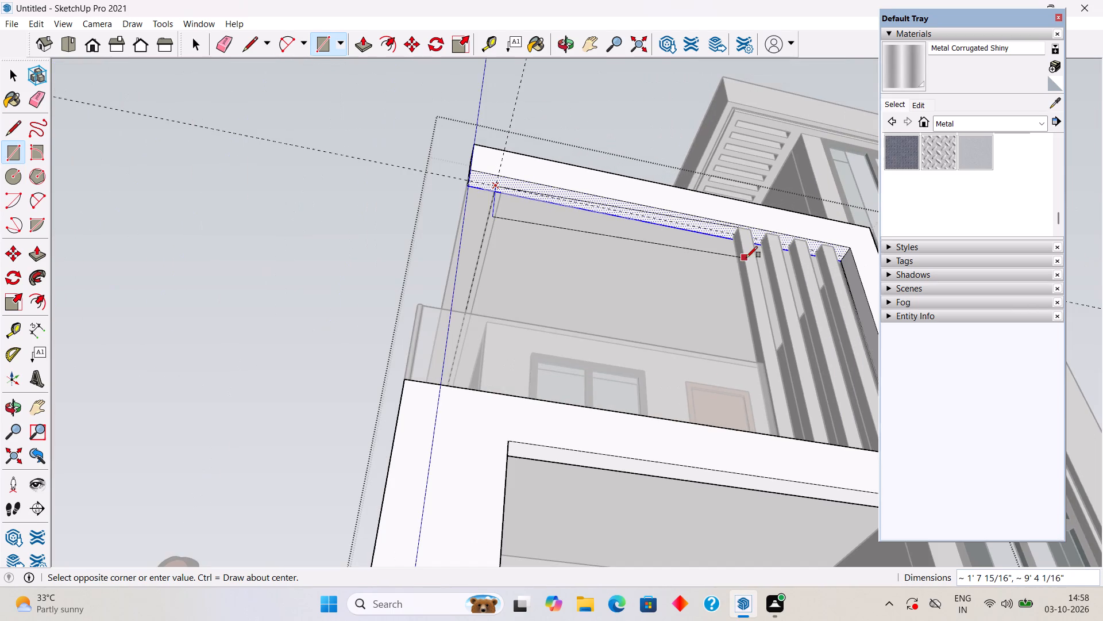
scroll(834, 260, up, 9)
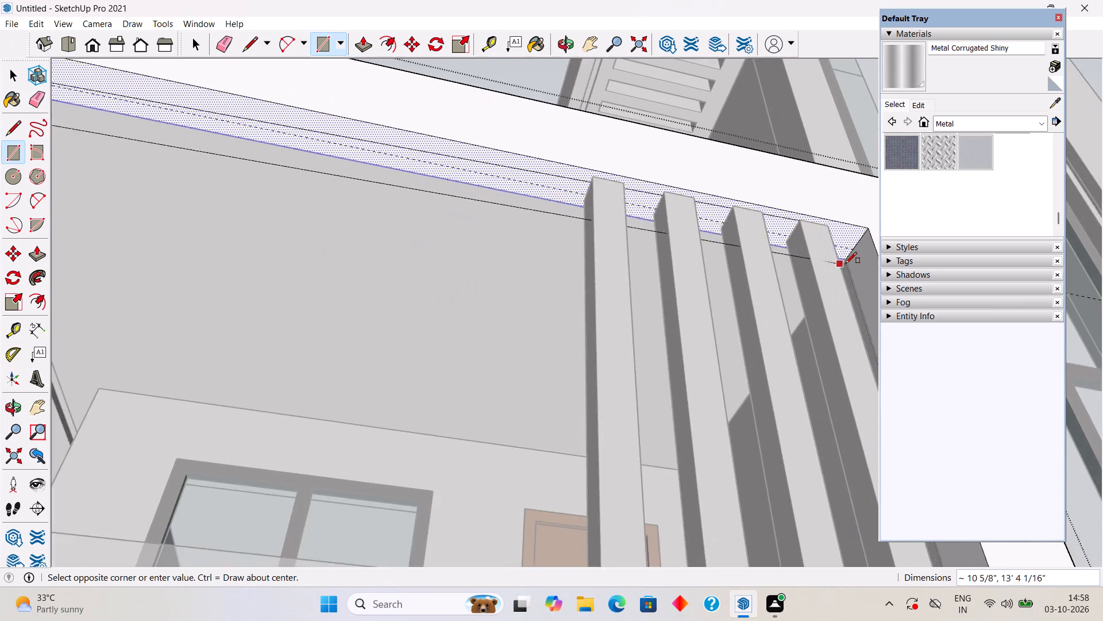
scroll(850, 260, up, 4)
click(850, 260)
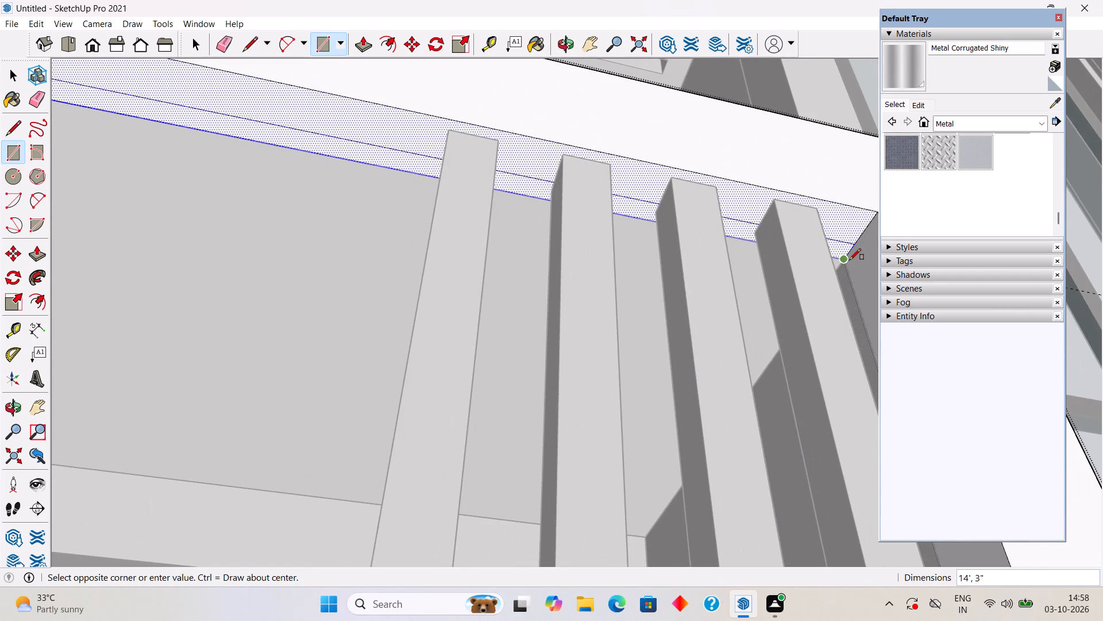
Push the 3" wide strip on the top beam's underside 2" into the beam and close the front frame's group.
key(space)
click(402, 163)
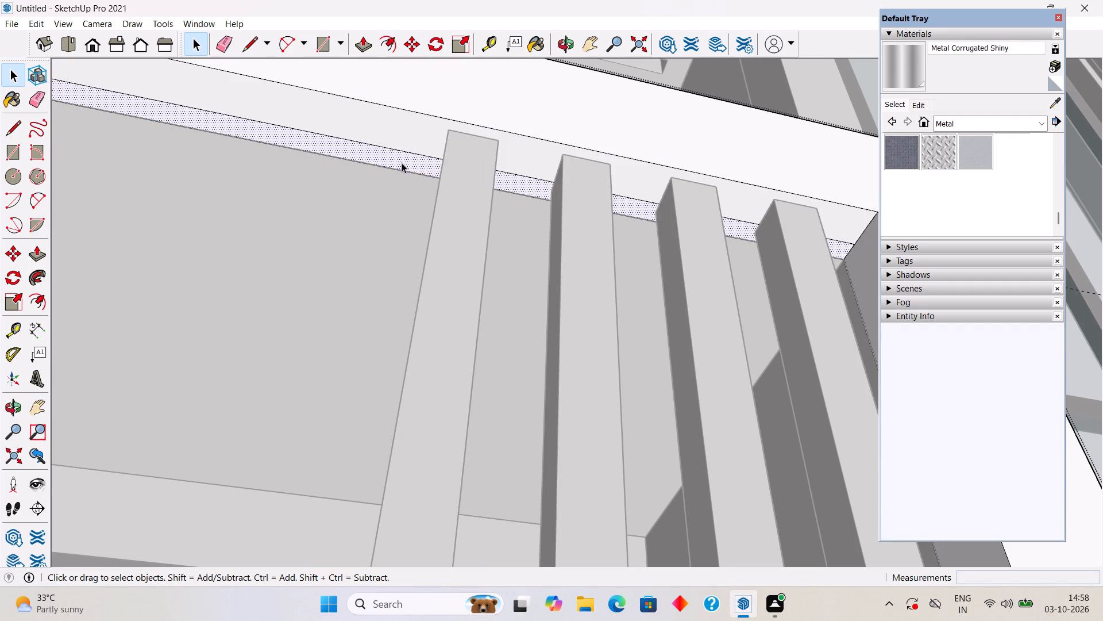
key(p)
click(411, 159)
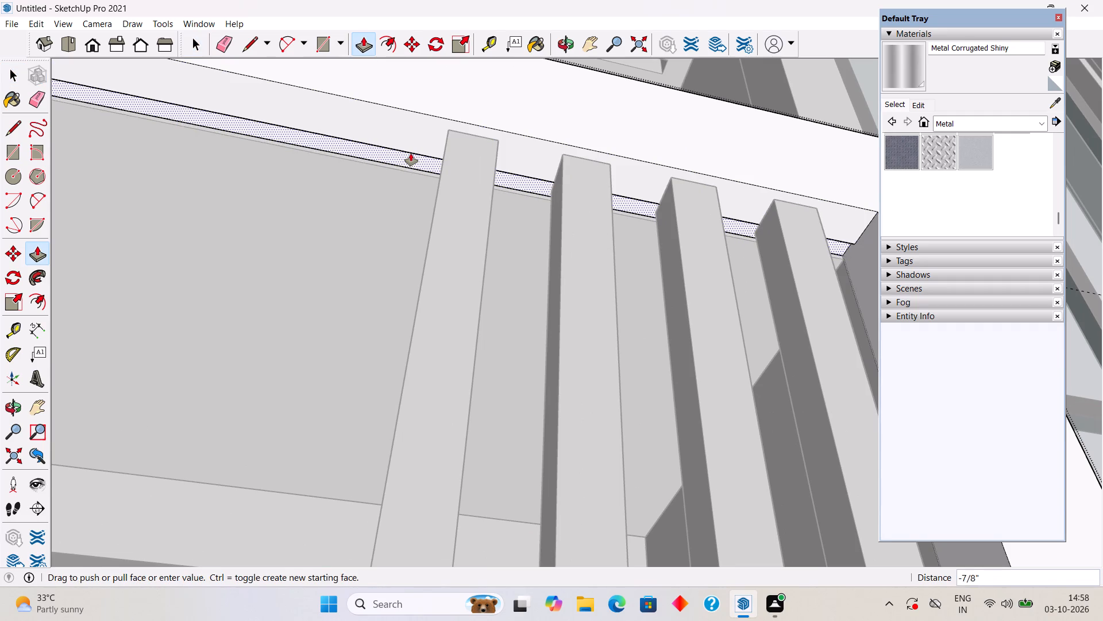
text(2")
key(Return)
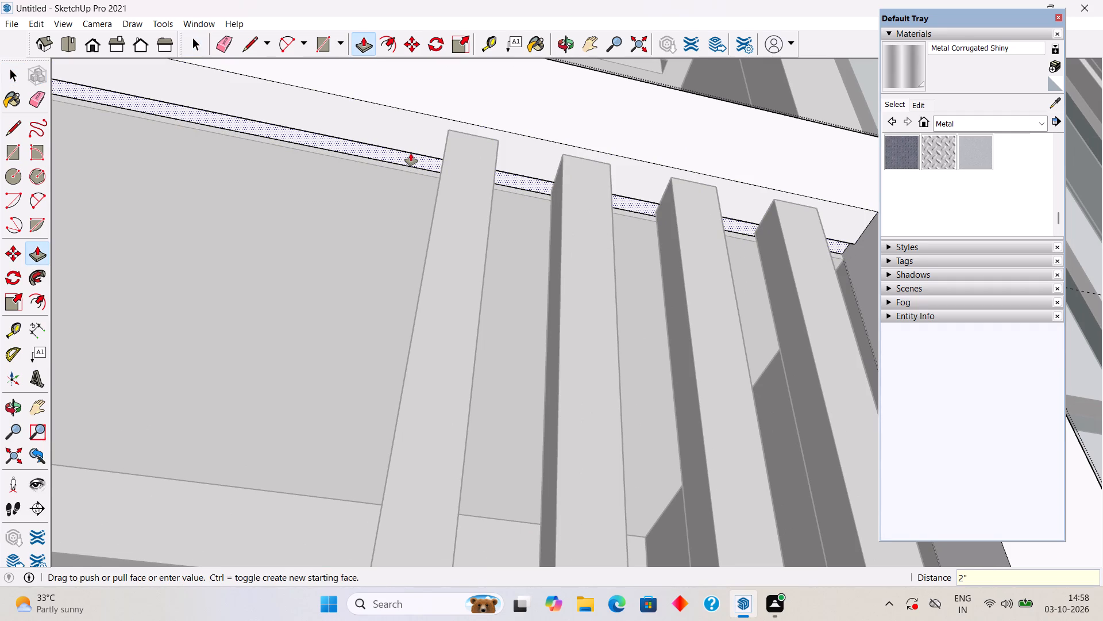
key(space)
scroll(411, 154, down, 4)
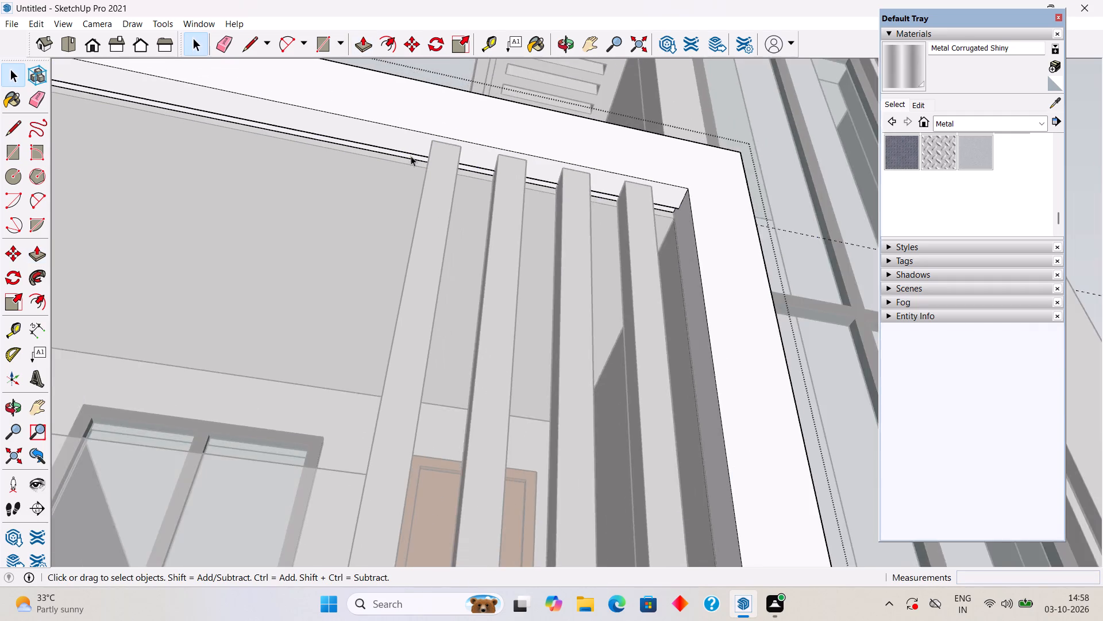
scroll(411, 156, down, 12)
click(99, 116)
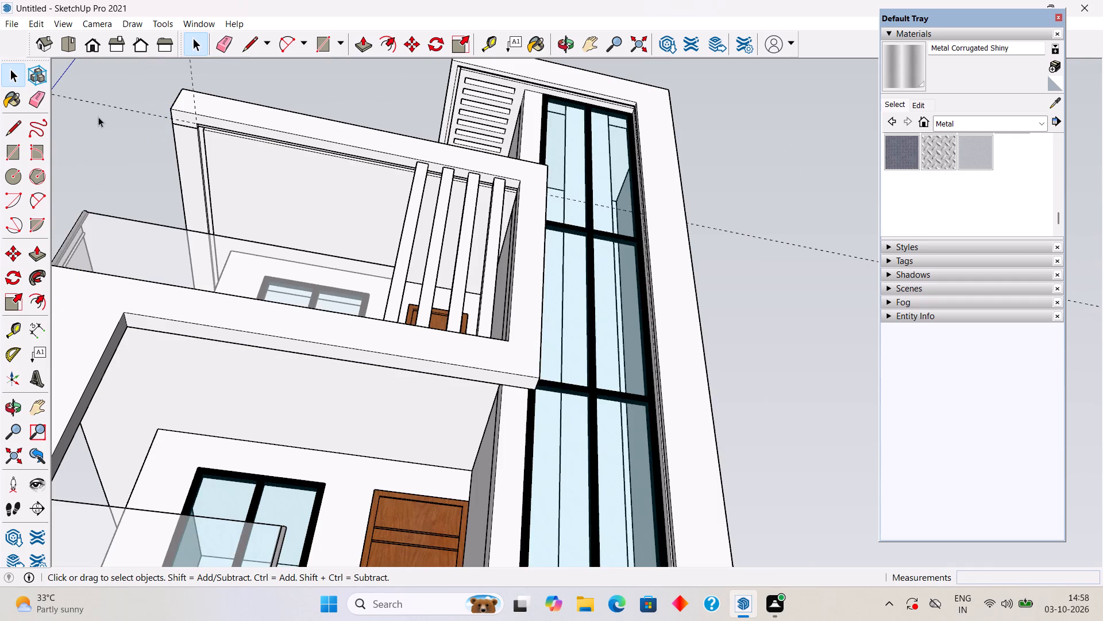
Inspect the outer corner where the beam's groove meets the slab's groove, opening the front frame's group and selecting its connected geometry.
scroll(166, 128, up, 5)
scroll(227, 129, up, 4)
scroll(118, 122, up, 8)
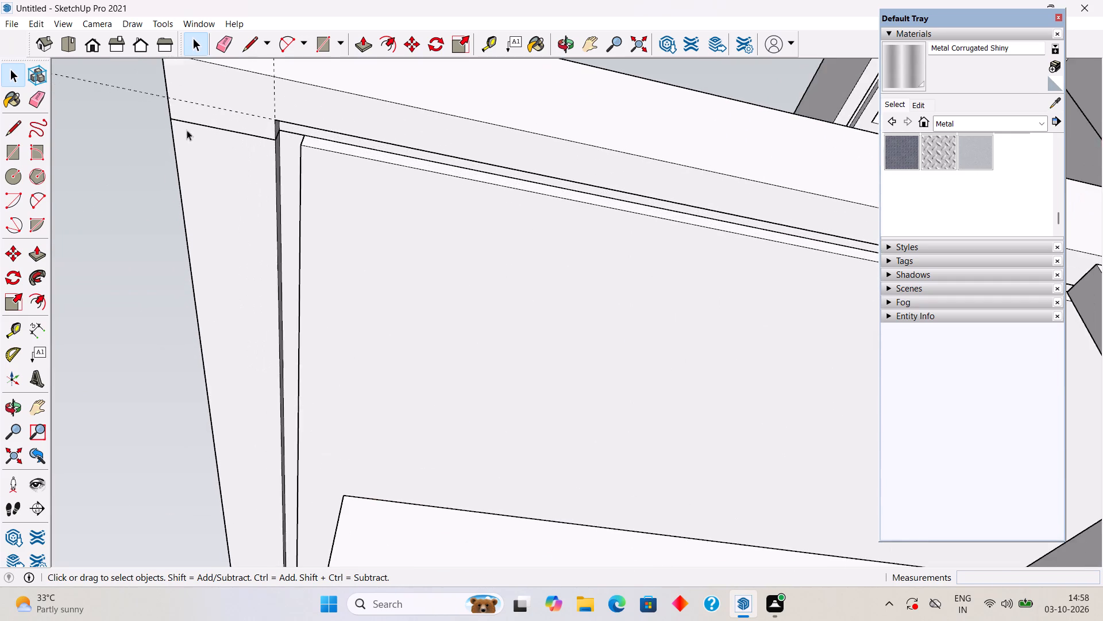
scroll(229, 134, up, 4)
middle_drag(286, 130, 200, 140)
scroll(323, 191, up, 4)
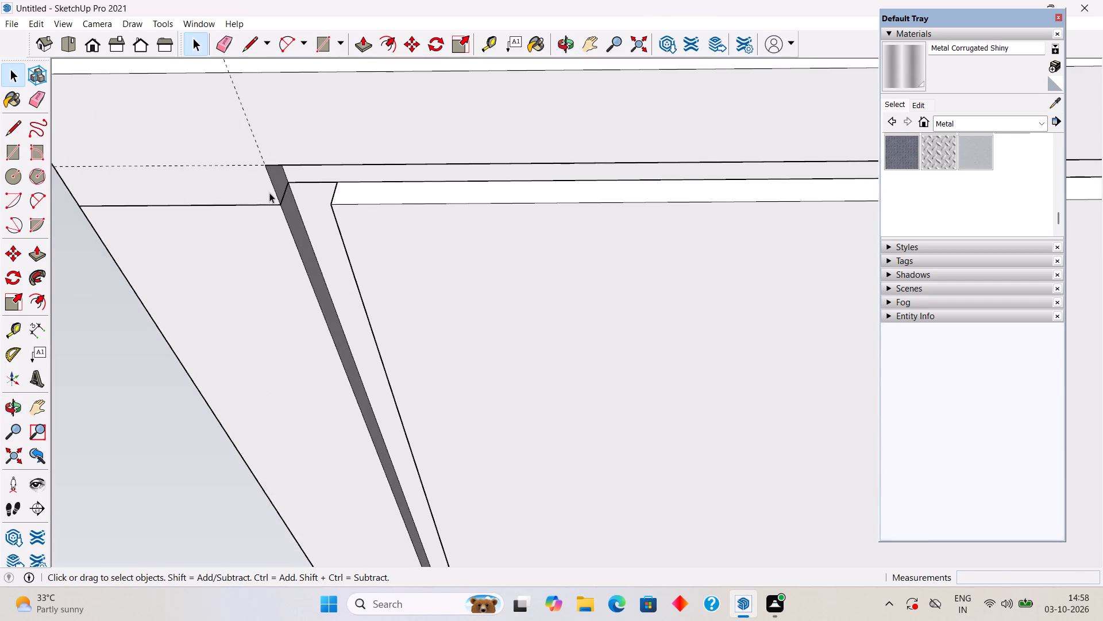
scroll(268, 193, up, 6)
triple_click(298, 199)
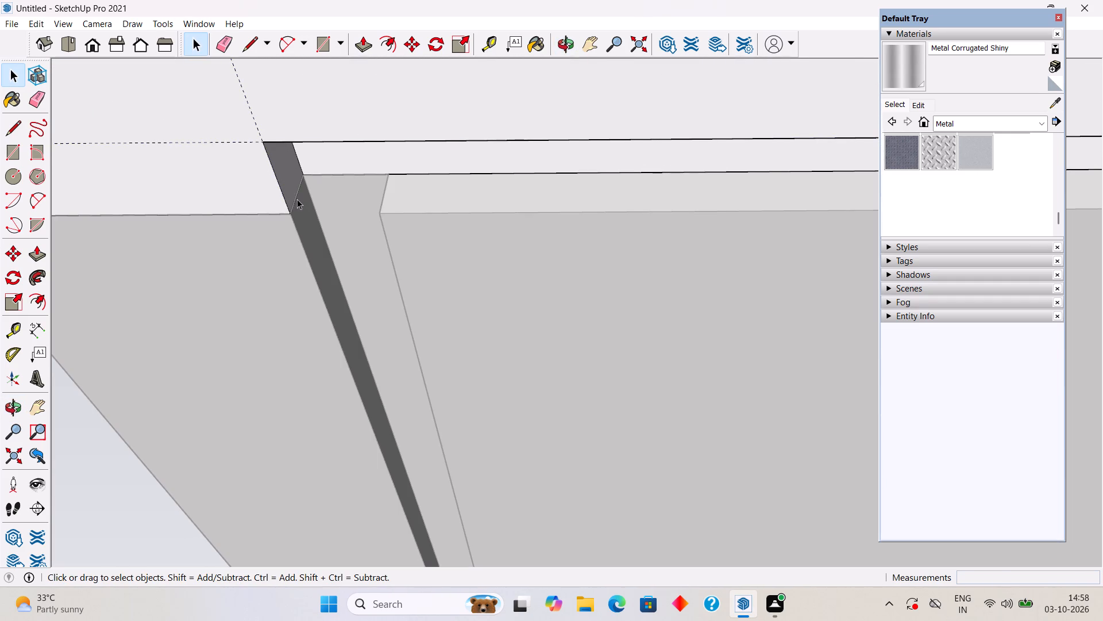
click(297, 199)
triple_click(295, 198)
triple_click(294, 198)
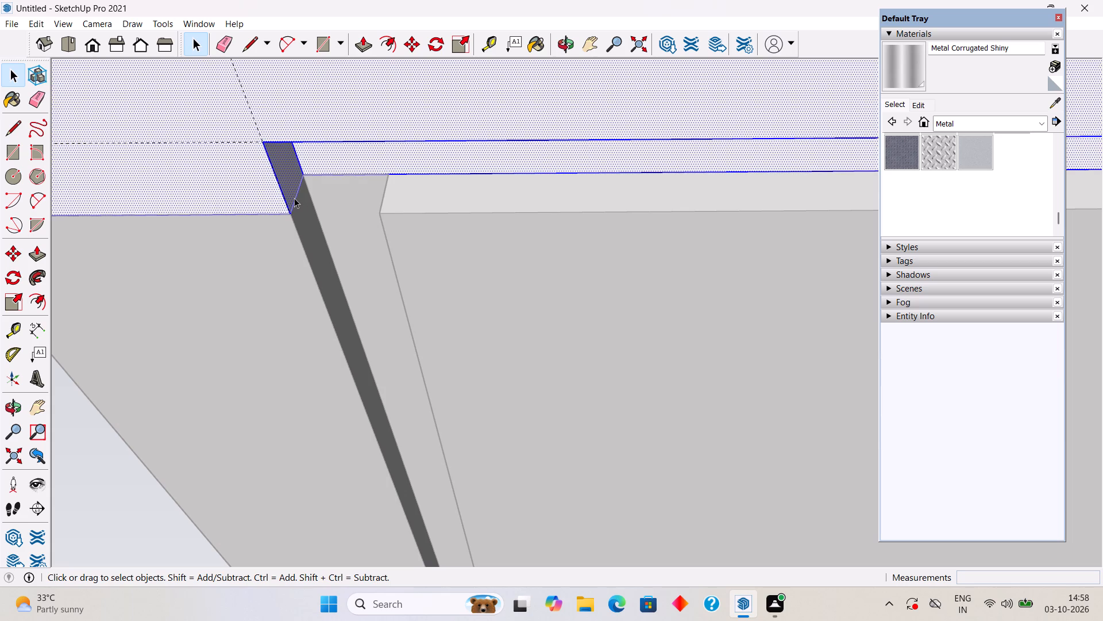
scroll(292, 196, down, 10)
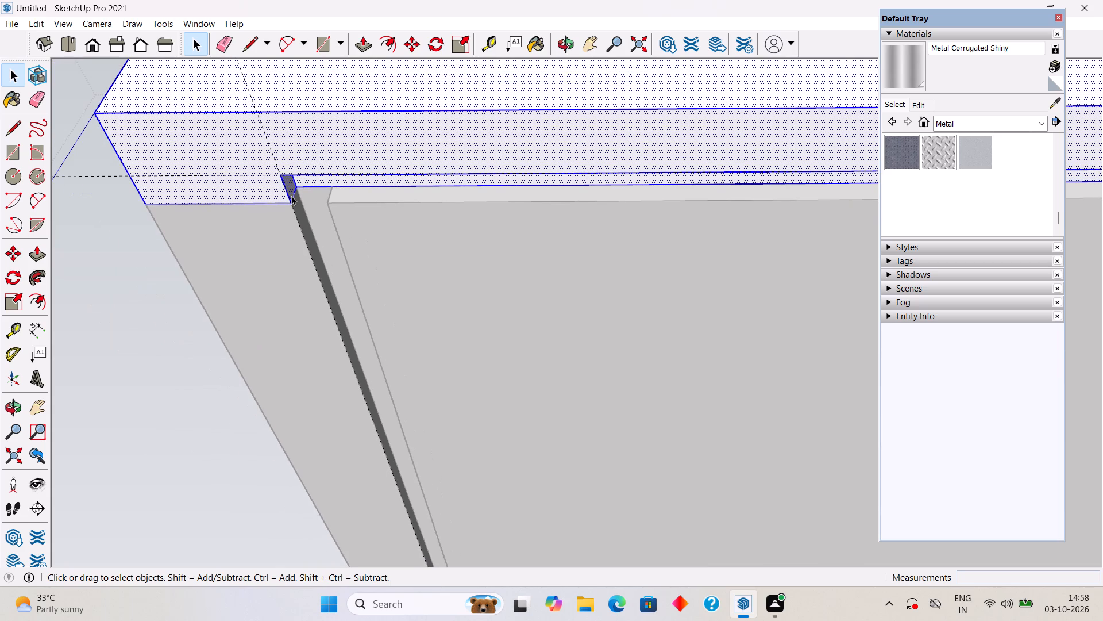
click(119, 185)
middle_drag(198, 194, 255, 332)
scroll(255, 332, down, 5)
middle_drag(447, 264, 462, 237)
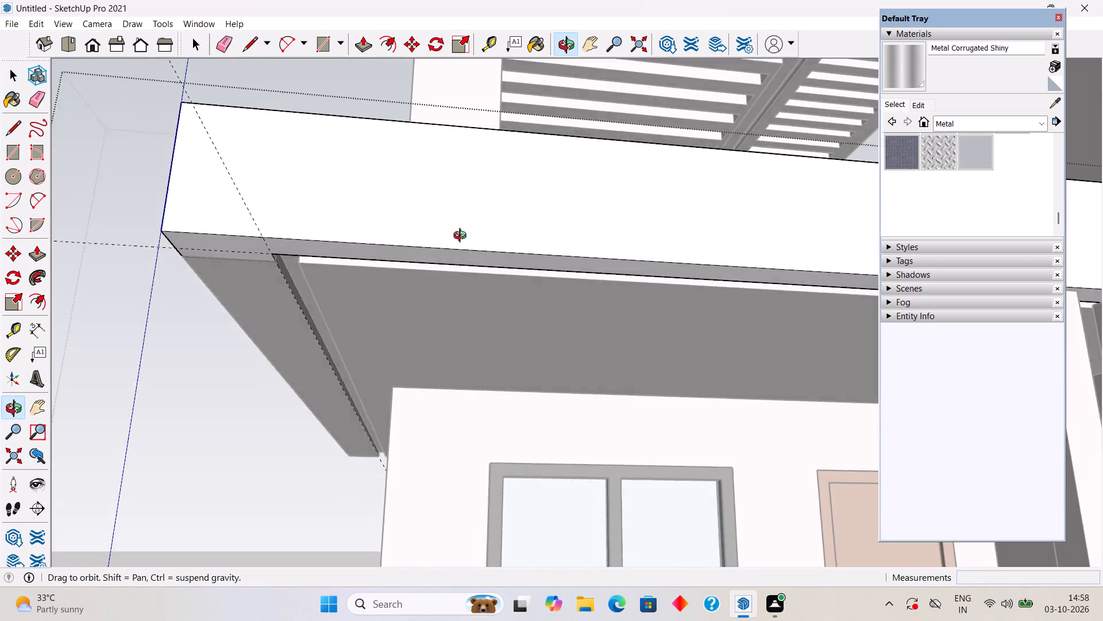
middle_drag(462, 237, 593, 243)
scroll(597, 253, down, 7)
click(230, 159)
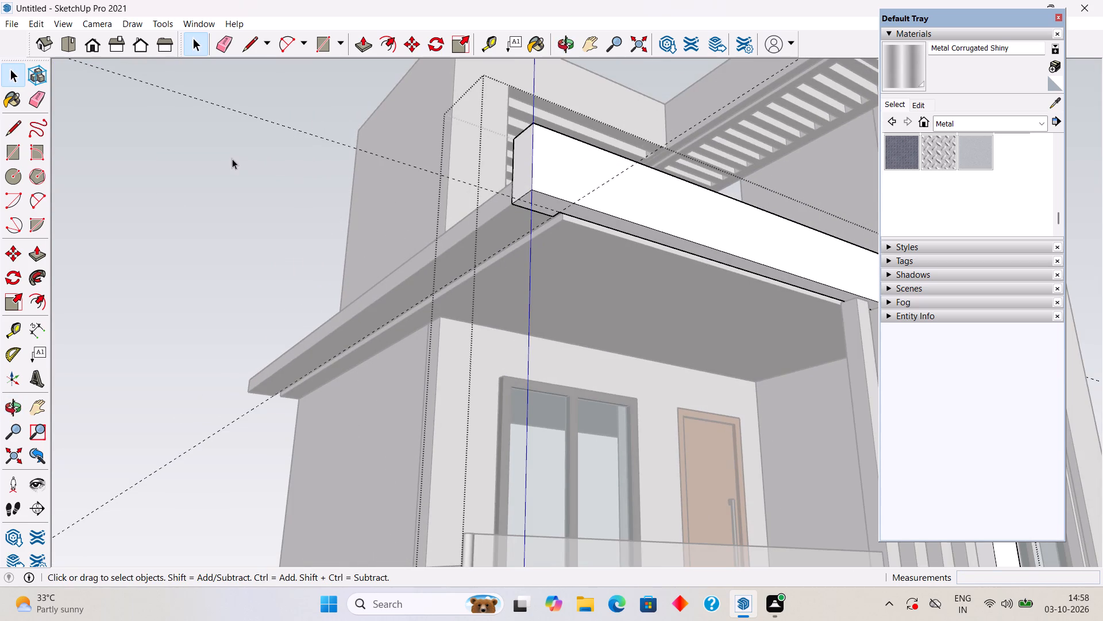
Examine the groove junction at the balcony's outer corner again from below, with the frame's group closed.
middle_drag(832, 335, 636, 188)
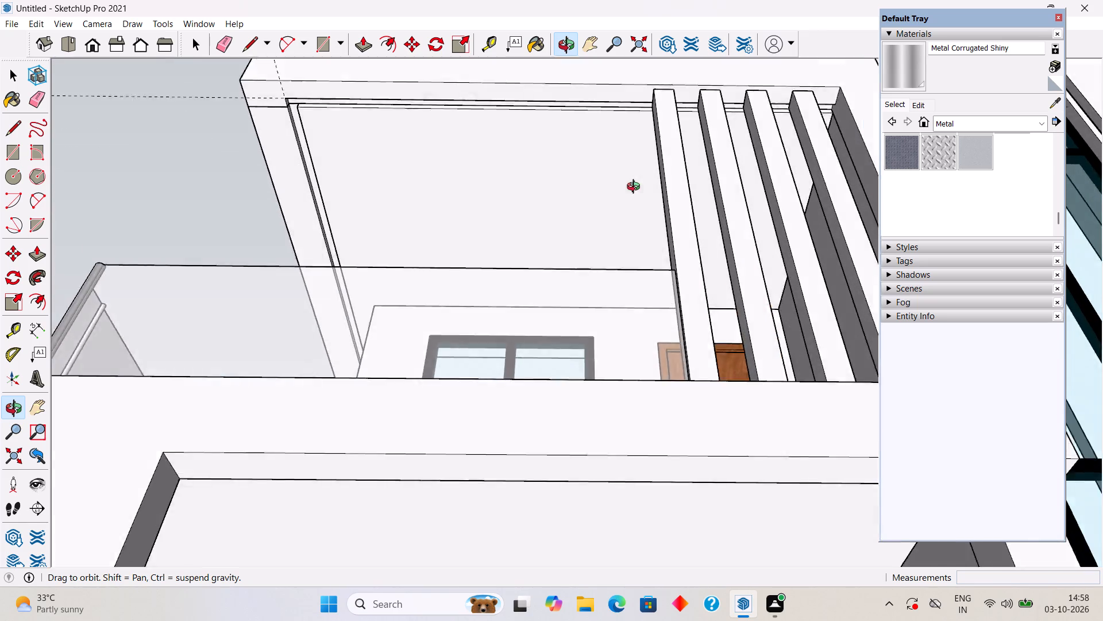
middle_drag(636, 188, 662, 223)
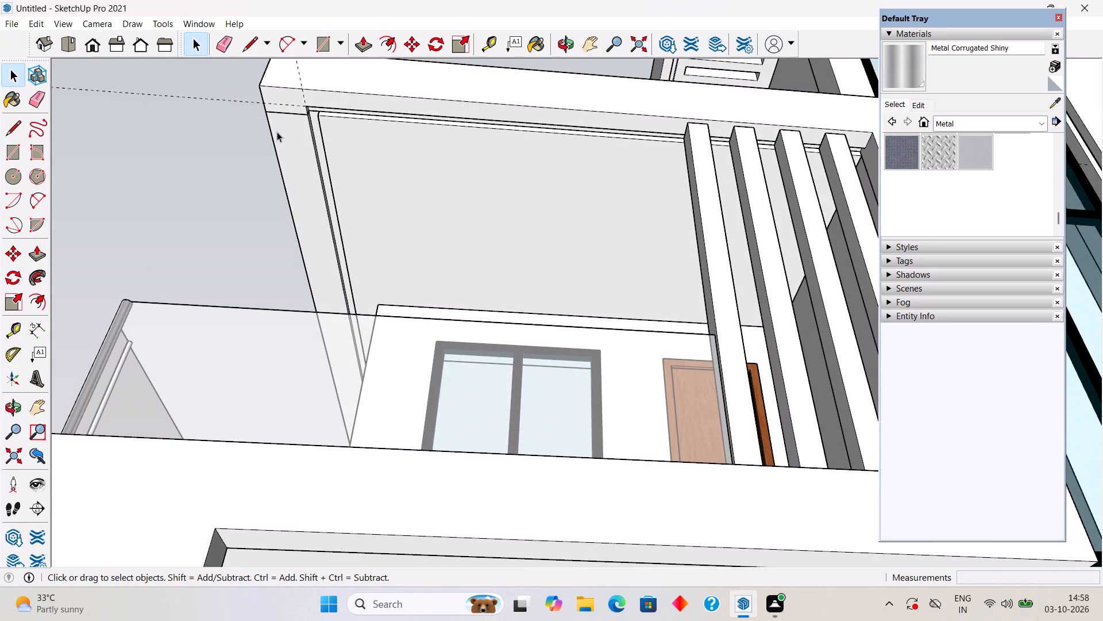
scroll(276, 130, up, 5)
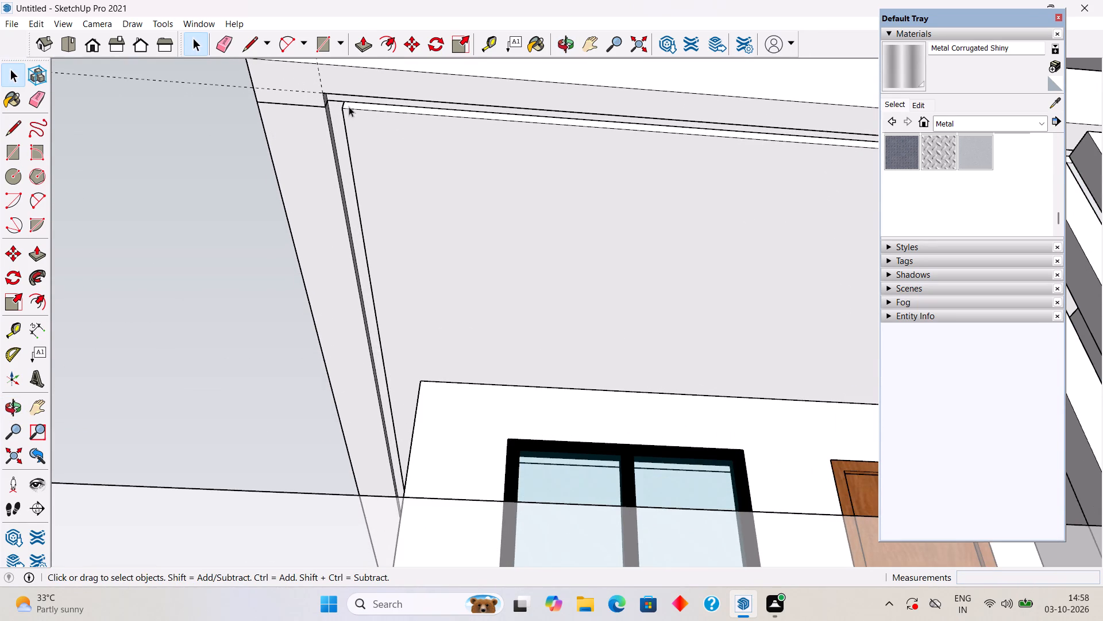
scroll(348, 106, up, 9)
middle_drag(332, 102, 313, 119)
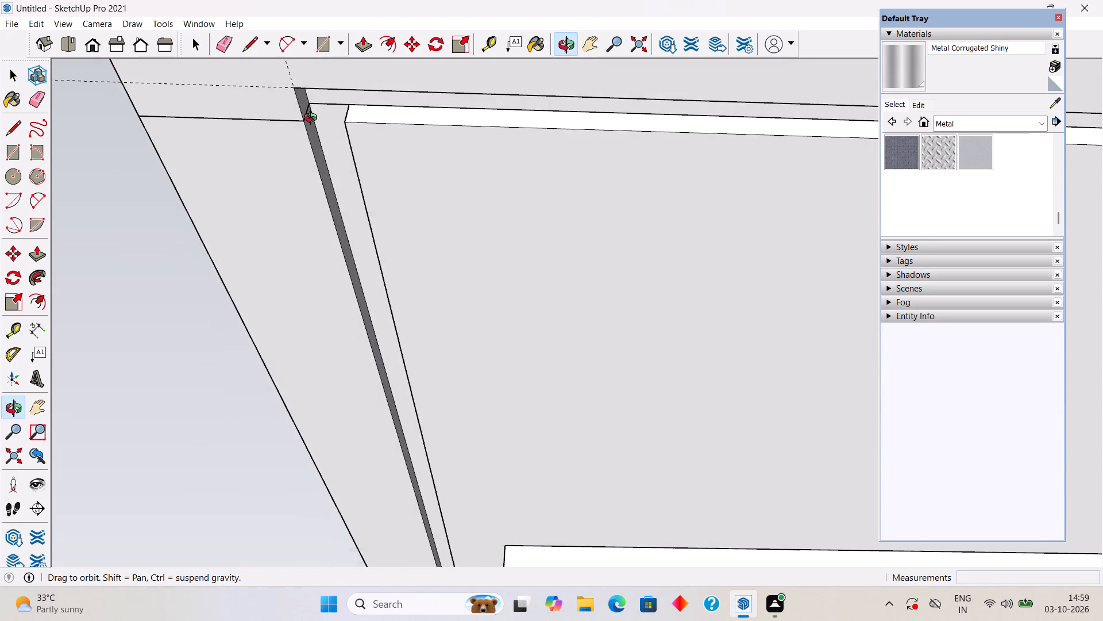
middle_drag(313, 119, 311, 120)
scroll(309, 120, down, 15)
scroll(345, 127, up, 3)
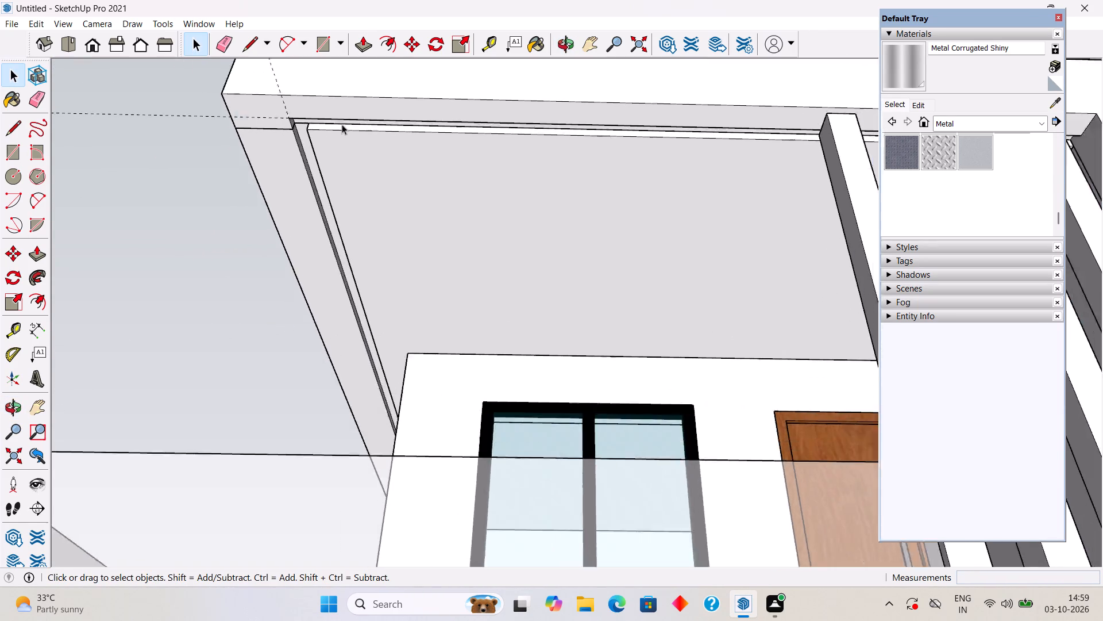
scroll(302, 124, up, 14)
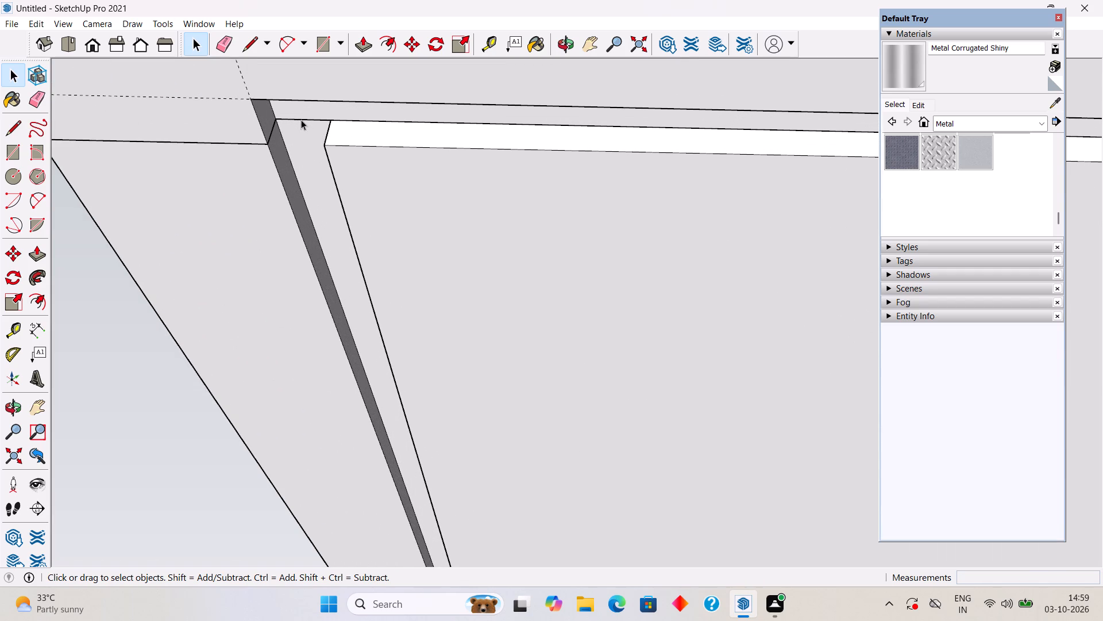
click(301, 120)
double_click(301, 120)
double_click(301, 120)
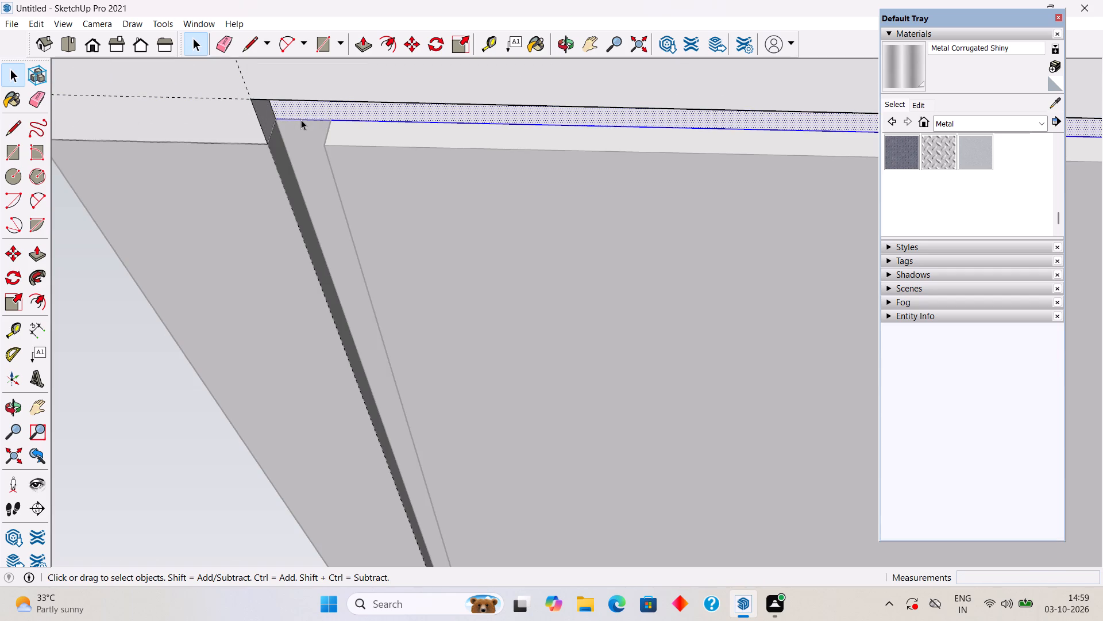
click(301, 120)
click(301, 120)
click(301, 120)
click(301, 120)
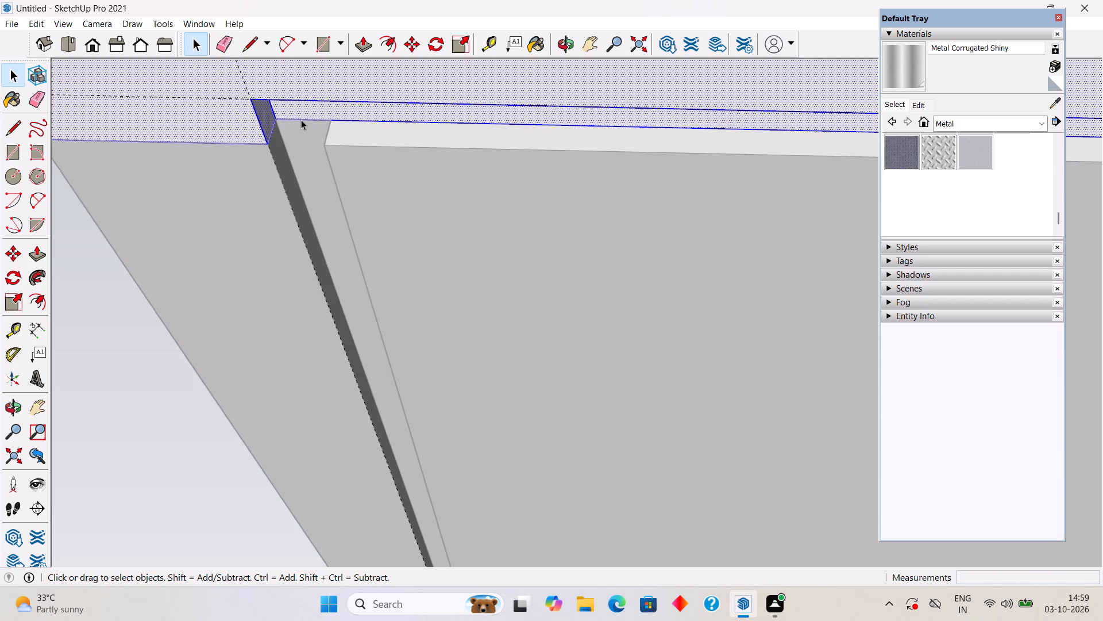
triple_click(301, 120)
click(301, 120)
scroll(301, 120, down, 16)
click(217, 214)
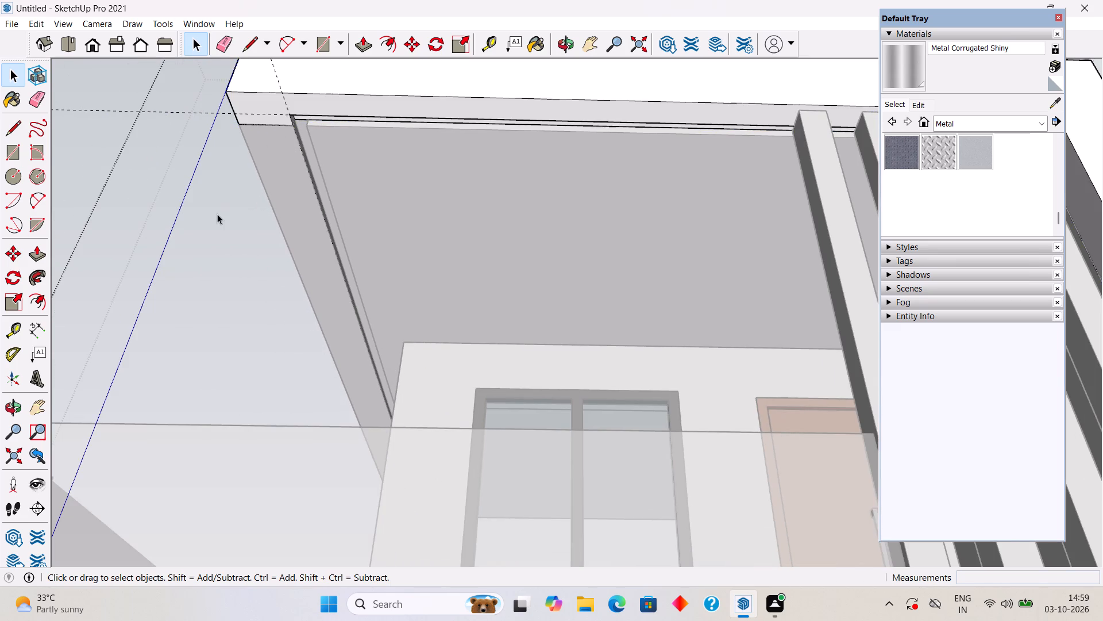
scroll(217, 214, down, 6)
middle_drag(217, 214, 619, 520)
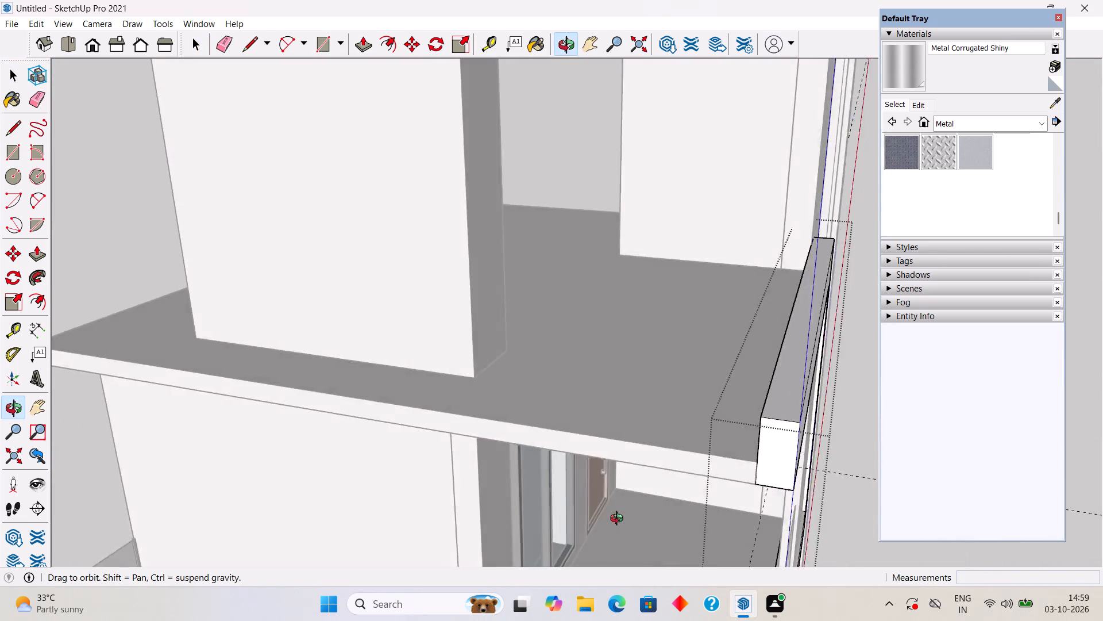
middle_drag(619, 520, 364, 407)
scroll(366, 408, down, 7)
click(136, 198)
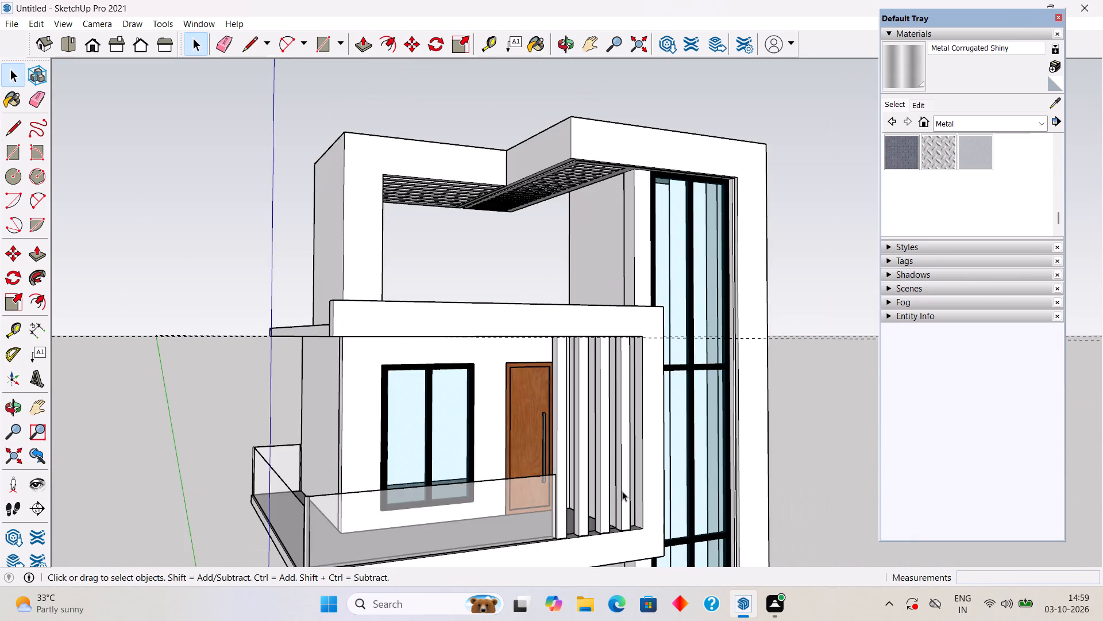
Examine the upper-floor frame's corner groove and the house's front facade from several angles.
scroll(622, 491, down, 1)
middle_drag(618, 486, 423, 214)
scroll(465, 333, up, 6)
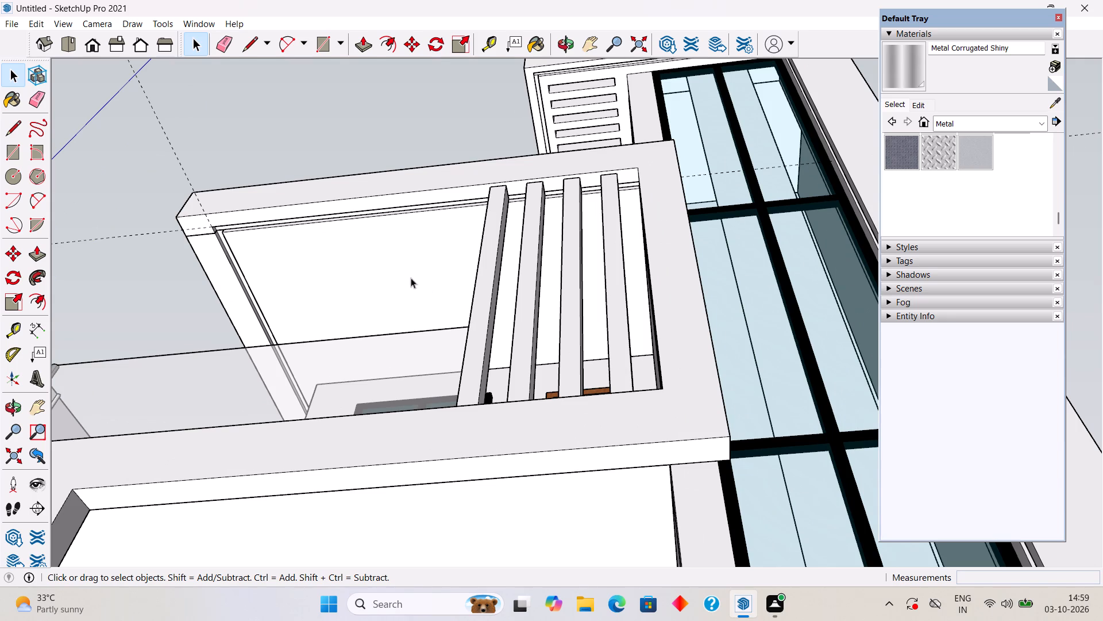
scroll(196, 241, up, 9)
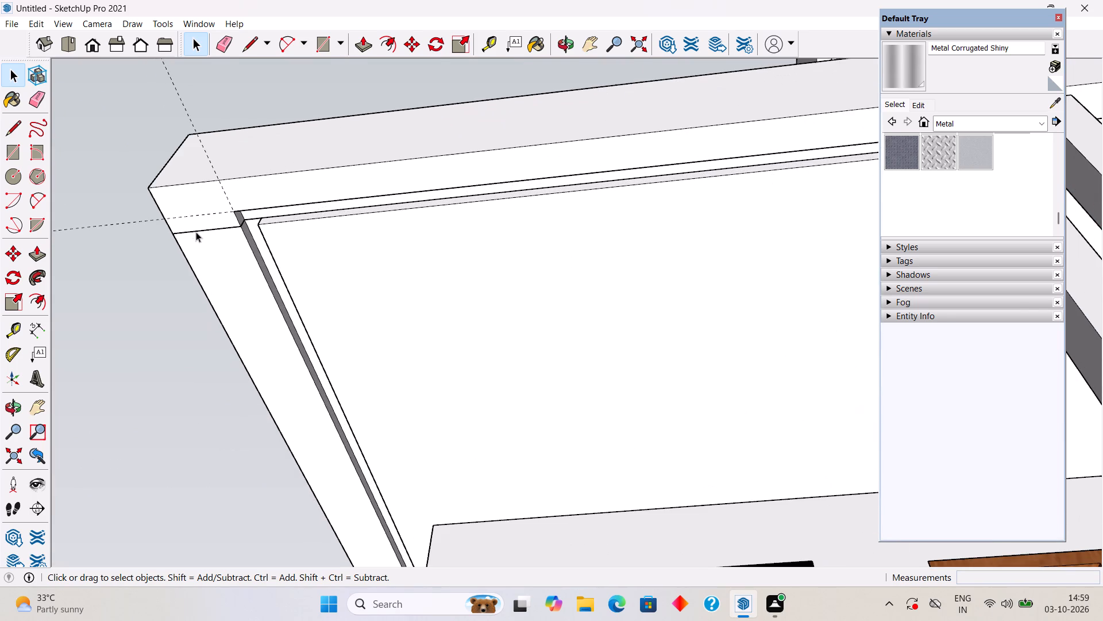
scroll(196, 232, down, 7)
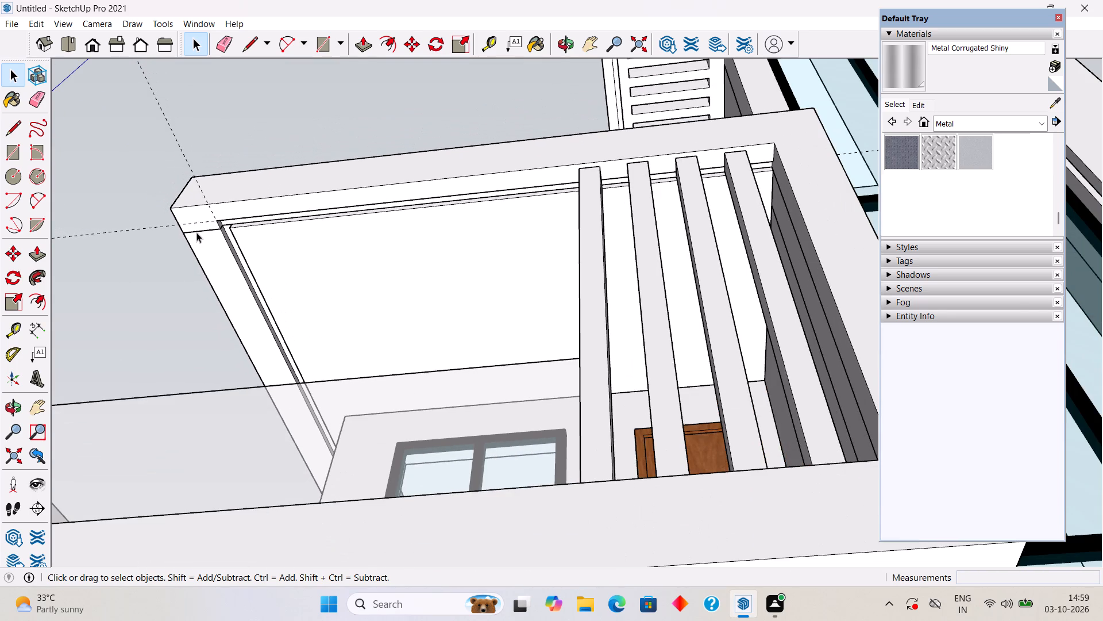
middle_drag(207, 232, 741, 538)
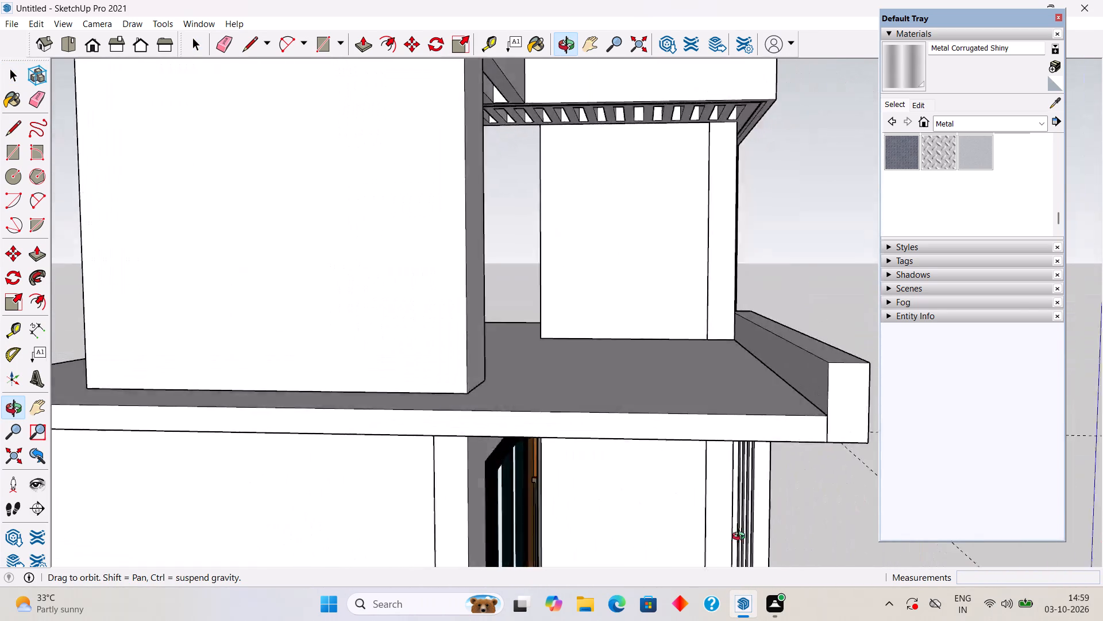
middle_drag(741, 538, 288, 318)
scroll(288, 318, down, 13)
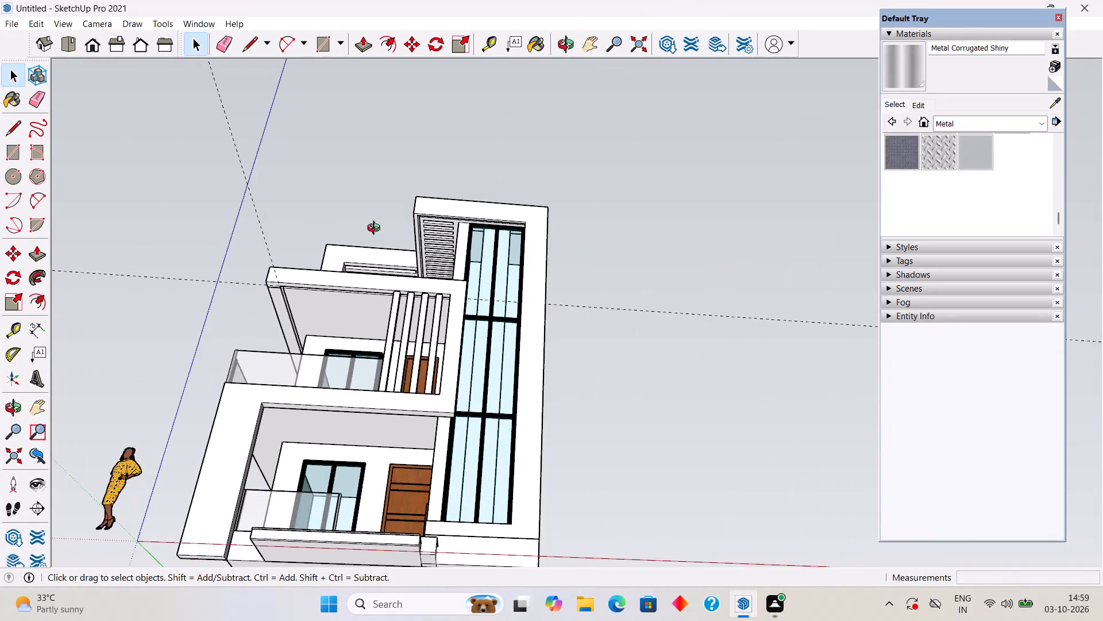
middle_drag(373, 227, 346, 297)
middle_drag(219, 239, 245, 317)
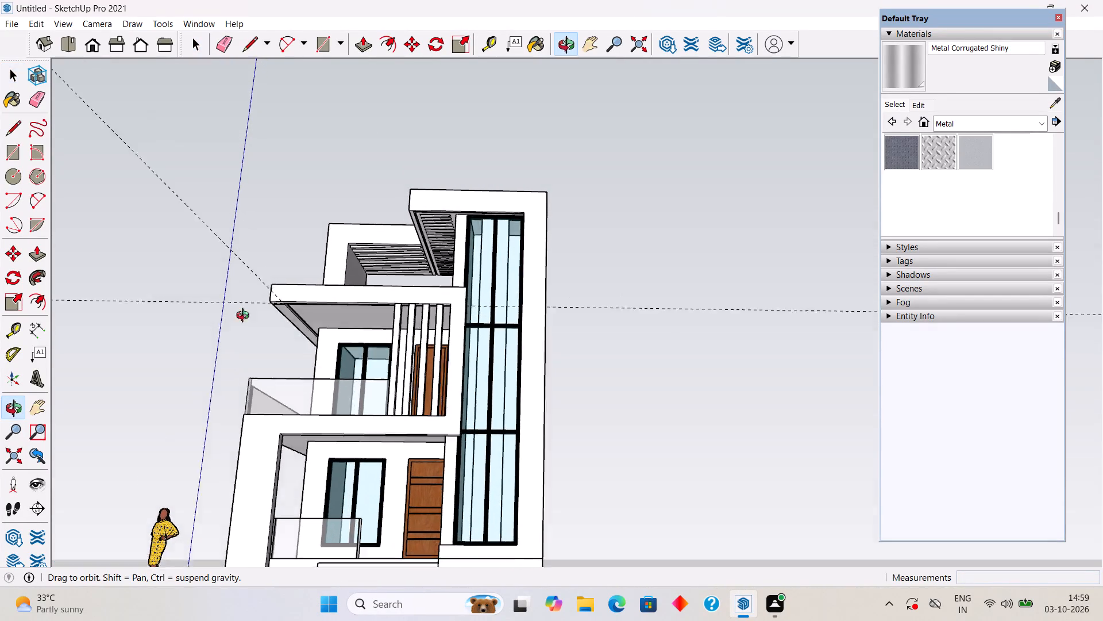
middle_drag(245, 317, 295, 374)
scroll(295, 374, down, 9)
scroll(281, 478, up, 5)
scroll(238, 545, up, 3)
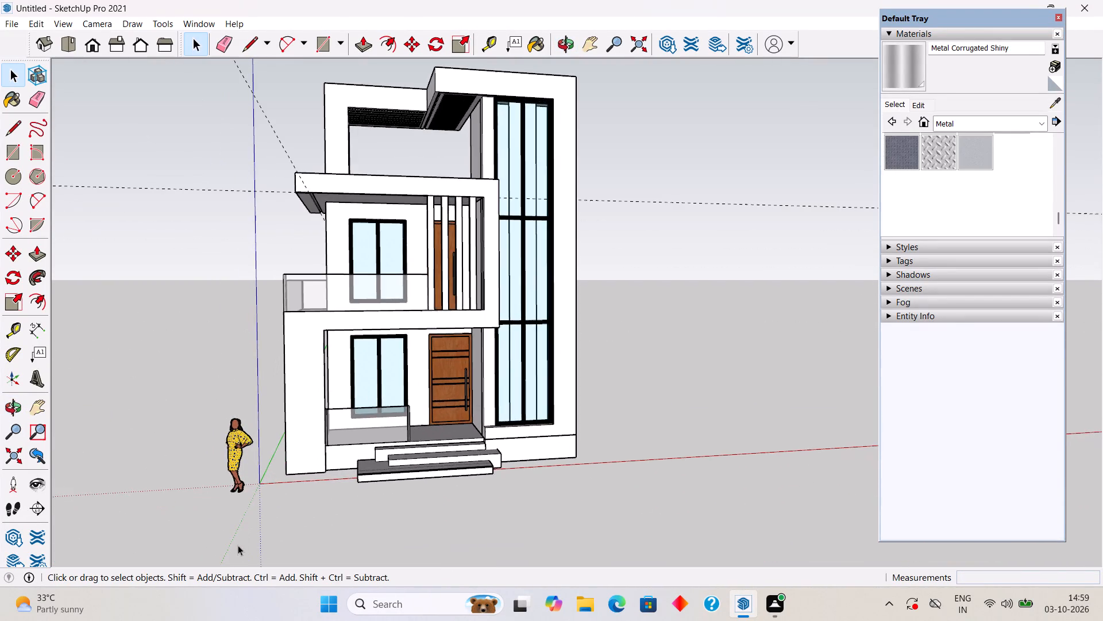
middle_drag(252, 519, 185, 513)
scroll(188, 502, down, 3)
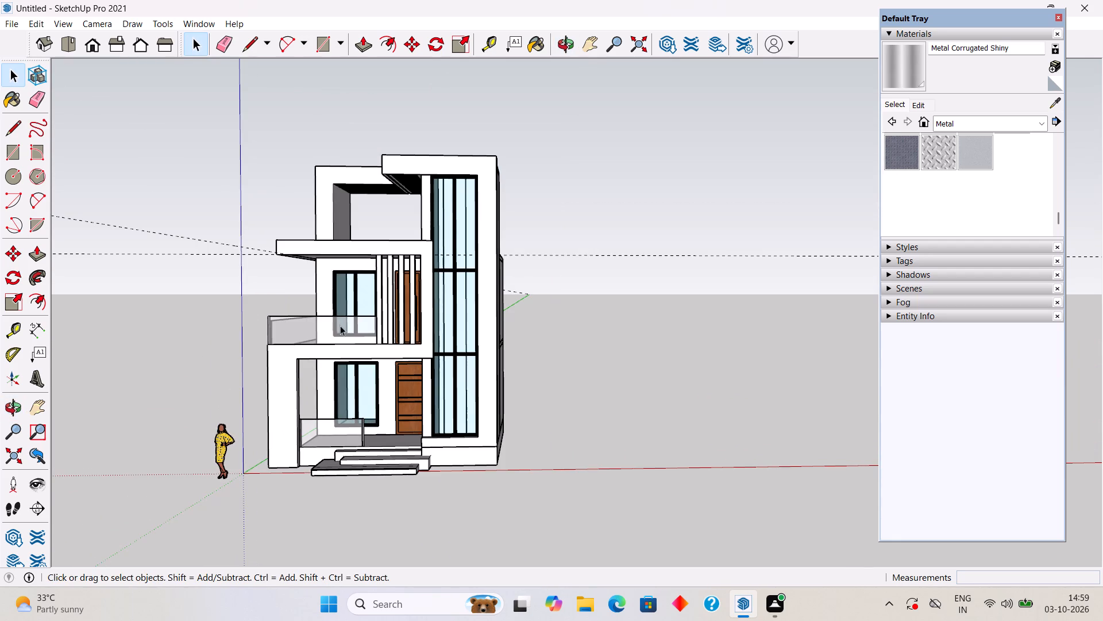
middle_drag(340, 293, 369, 180)
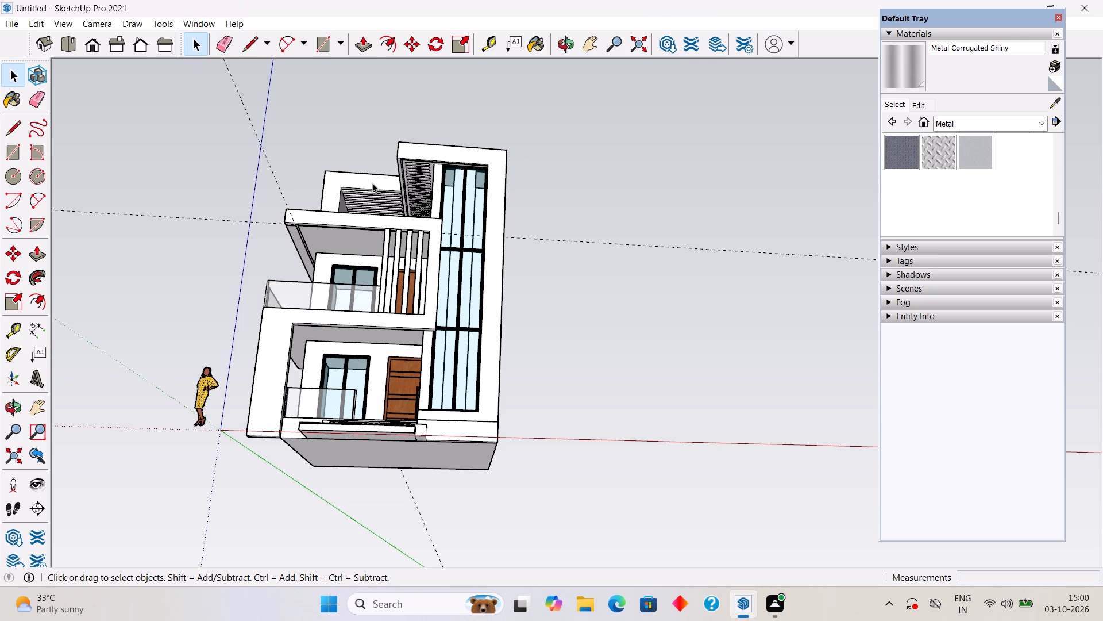
Open the front frame for editing and place a vertical guide 1' 6" in from the ground-floor column's outer edge, at mid-width.
triple_click(262, 400)
scroll(262, 398, up, 10)
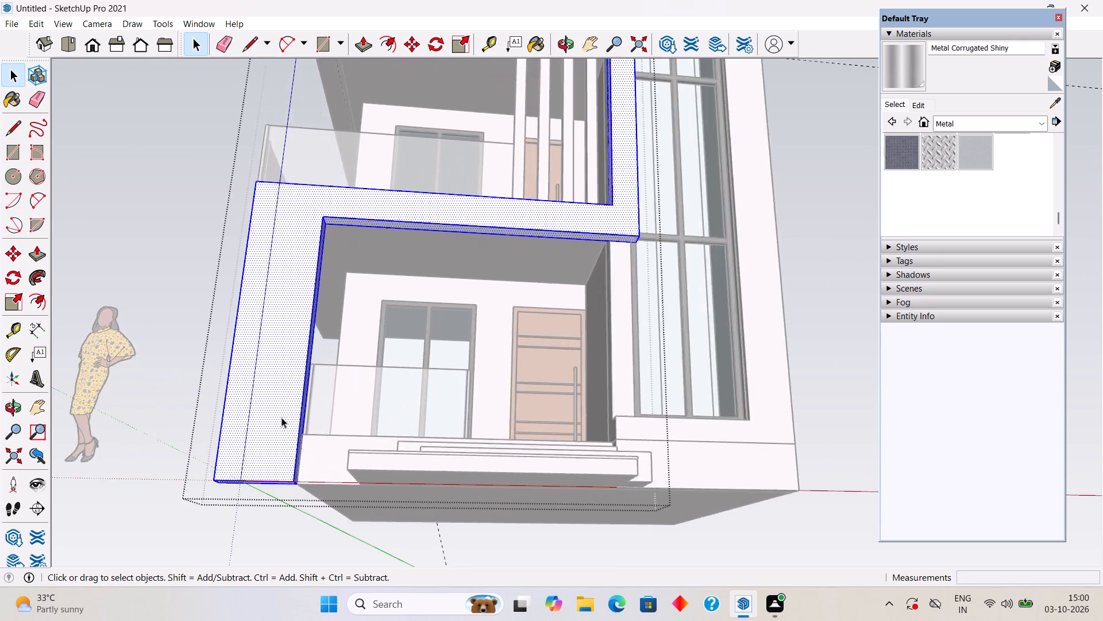
middle_drag(289, 424, 338, 481)
key(t)
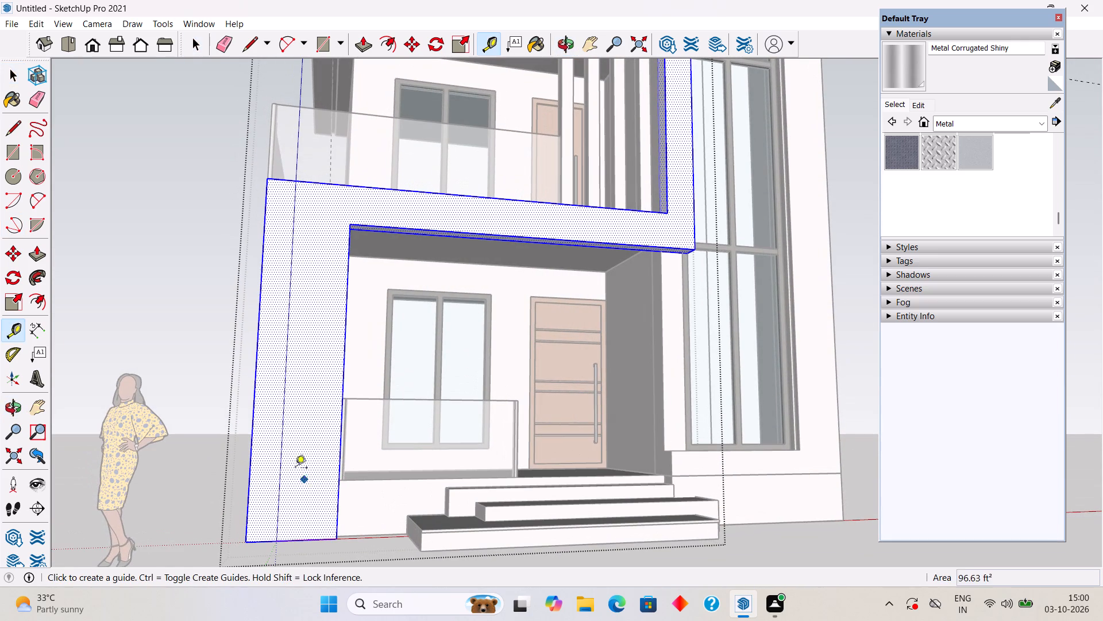
click(251, 468)
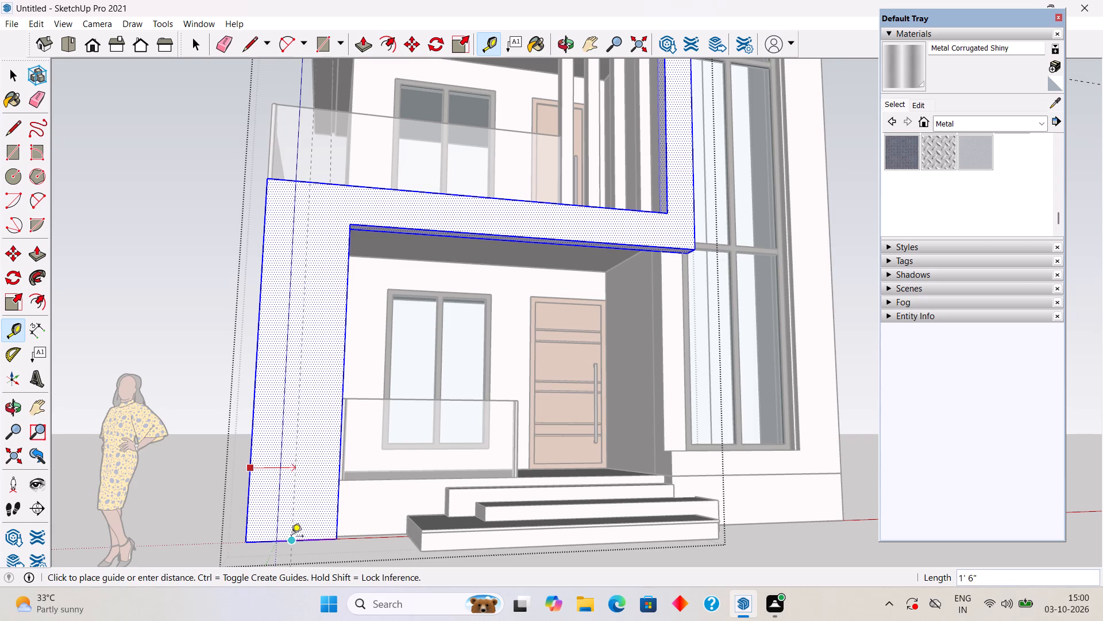
click(291, 537)
Add vertical guides 1" to either side of the column's centre guide.
click(296, 483)
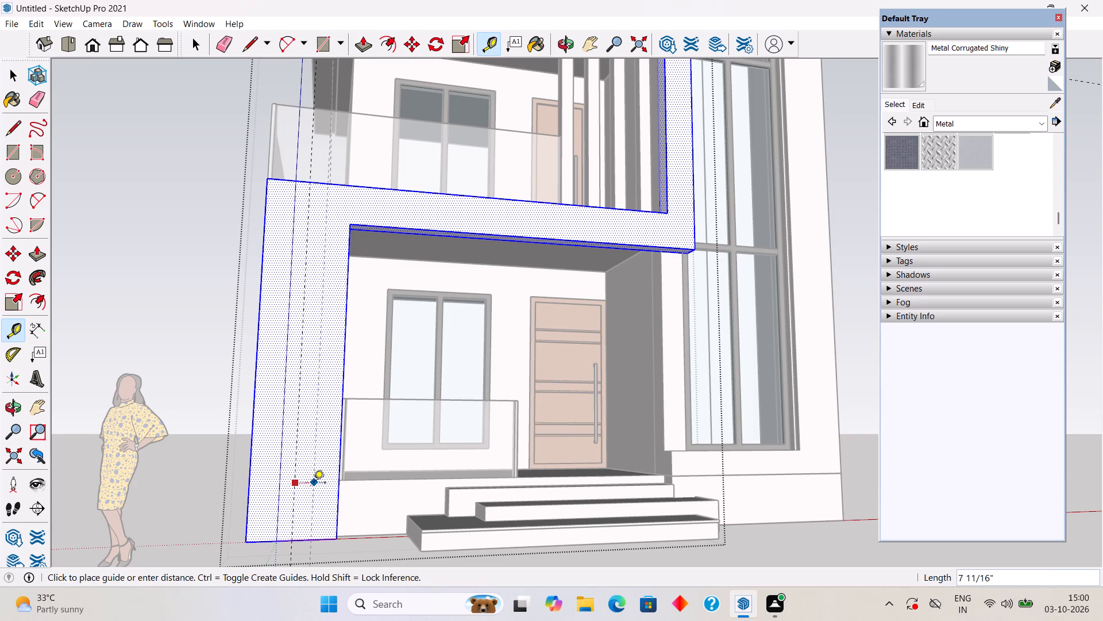
key(1)
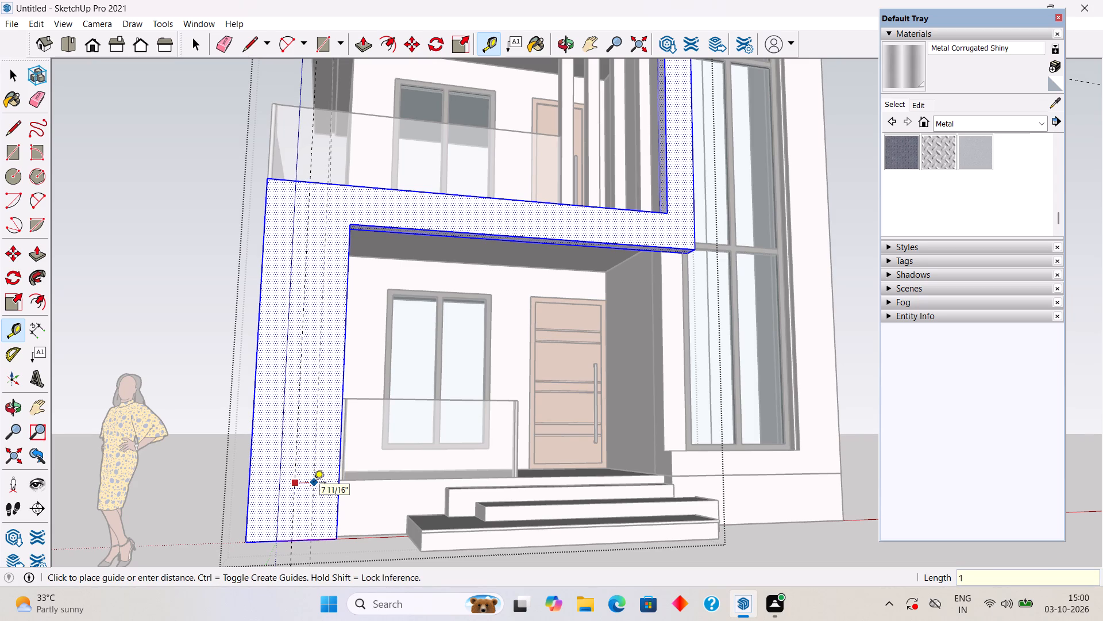
key(shift+quotedbl)
key(Return)
scroll(364, 487, up, 4)
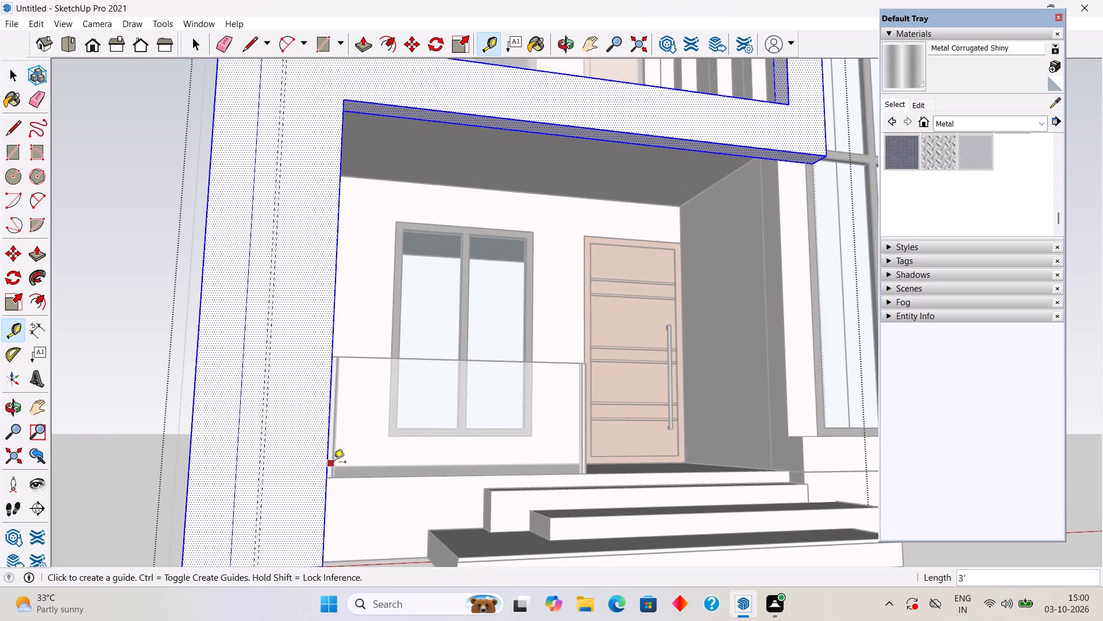
scroll(253, 461, up, 1)
click(258, 451)
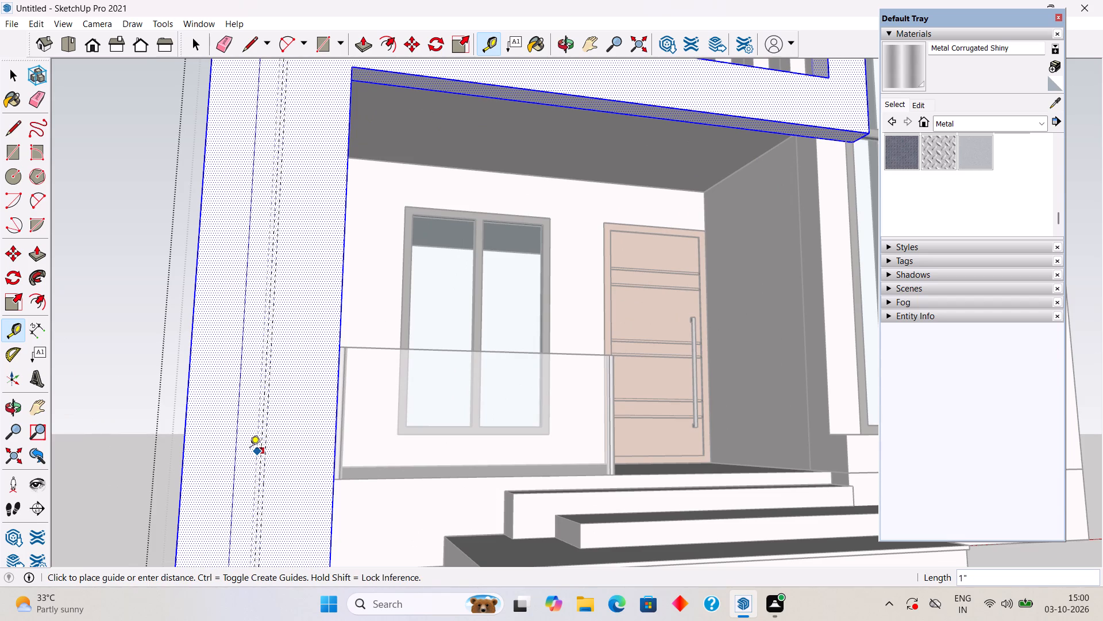
text(1")
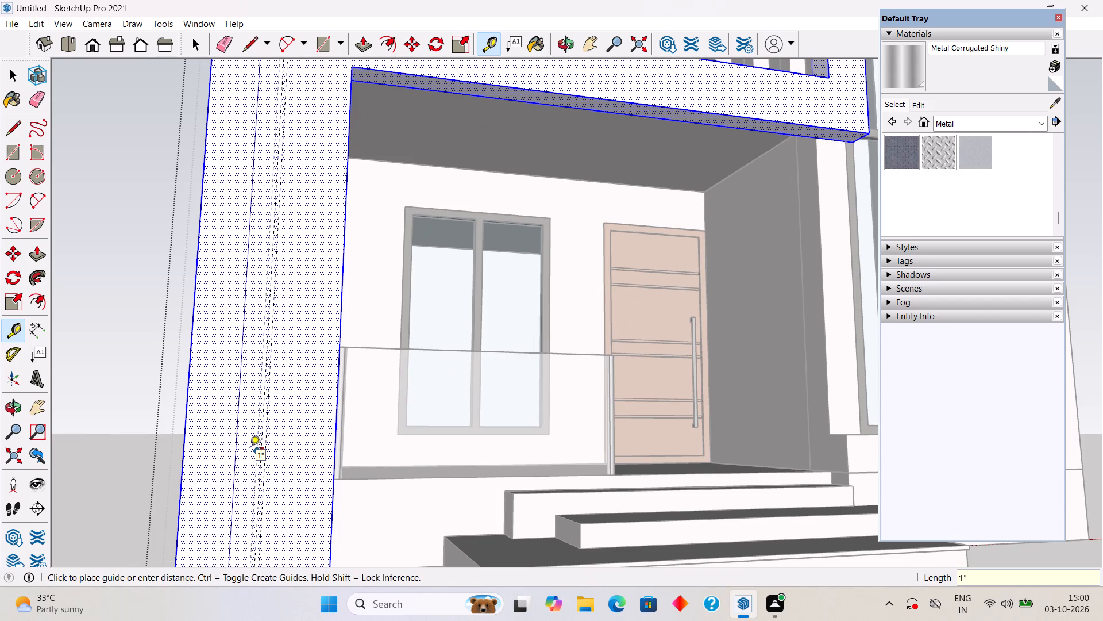
key(Return)
key(space)
Draw a strip 2" wide and about 12' 10" tall between the outer guides, from near the column's top to its base.
scroll(240, 413, down, 5)
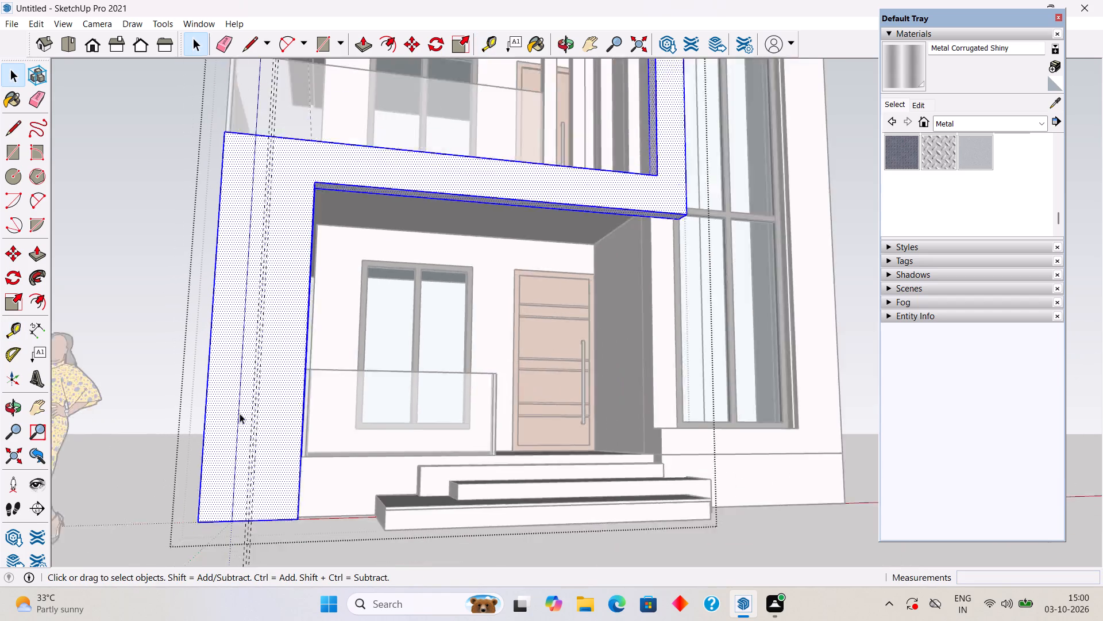
scroll(240, 413, down, 2)
scroll(259, 194, up, 16)
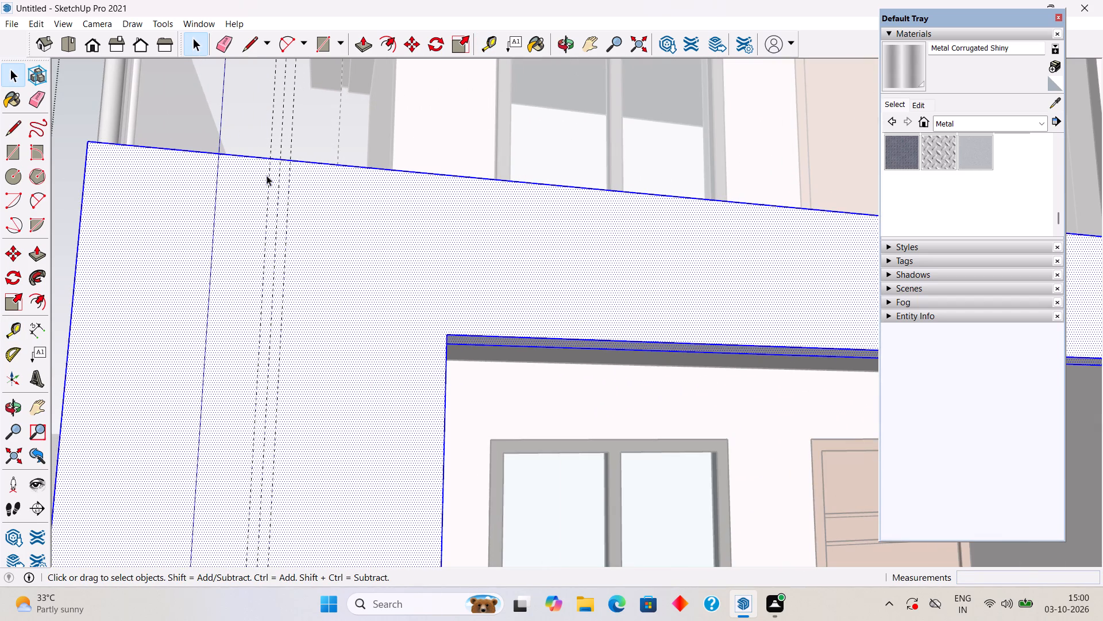
key(r)
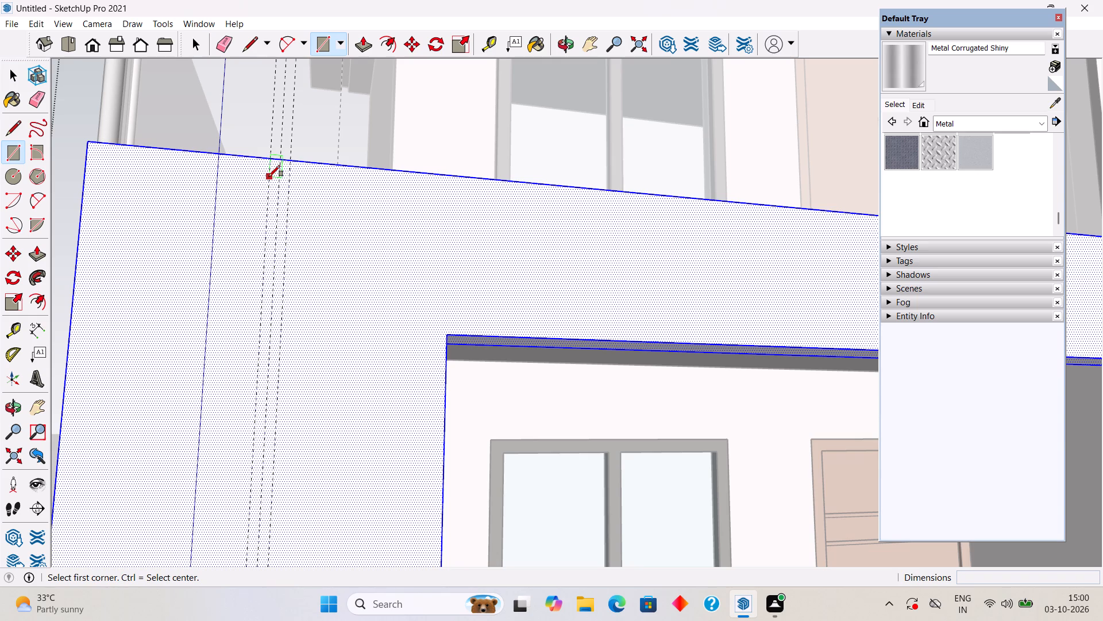
click(269, 174)
scroll(278, 381, down, 9)
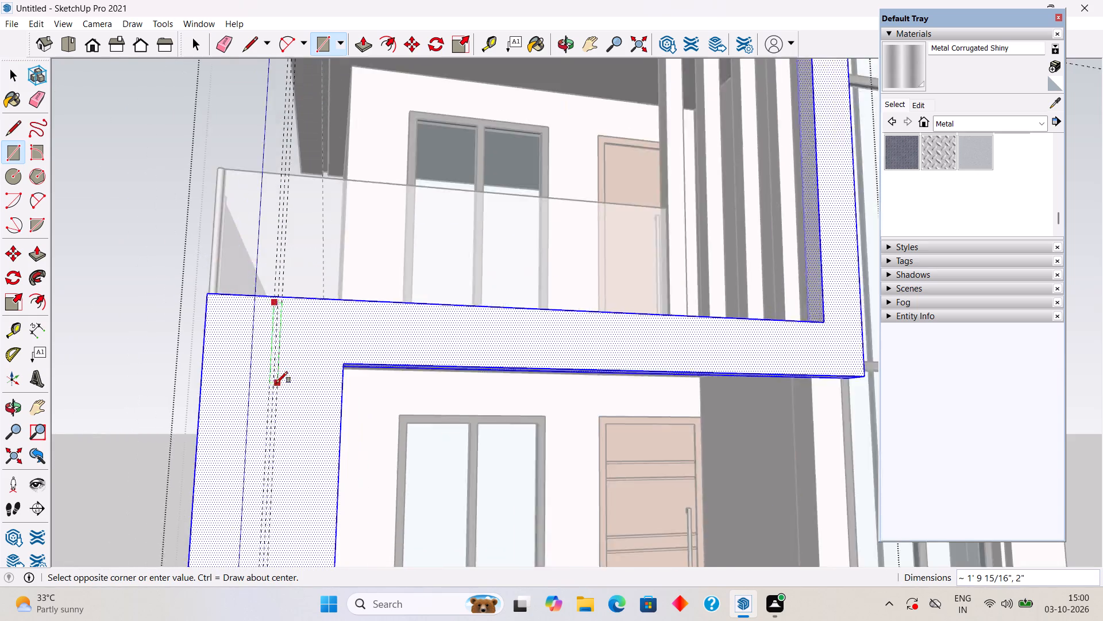
scroll(276, 383, down, 19)
scroll(250, 604, up, 6)
scroll(265, 528, up, 8)
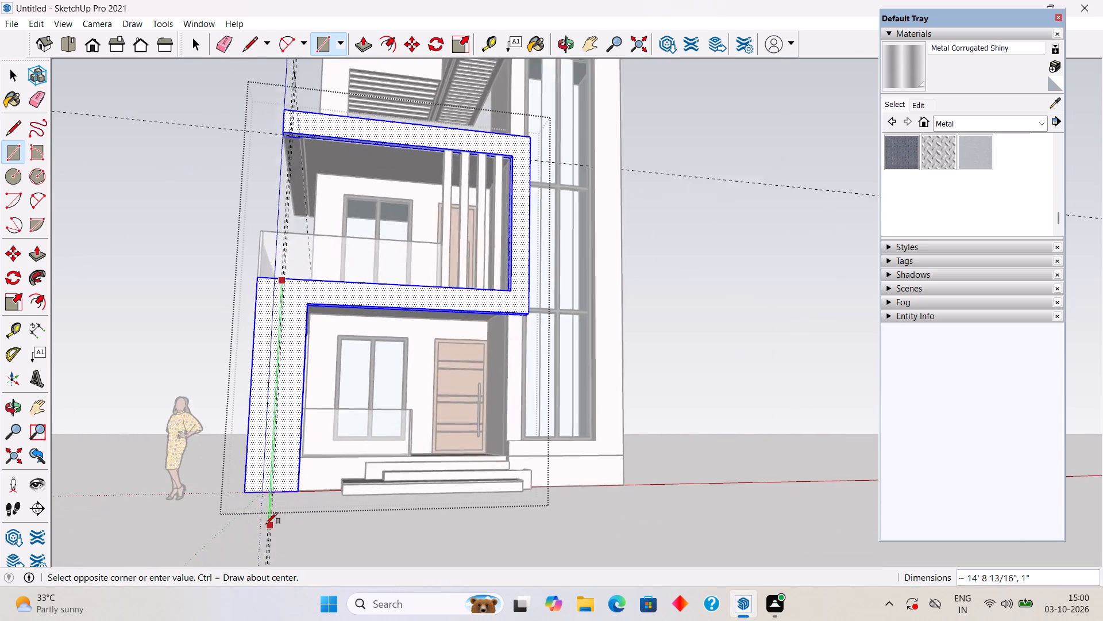
scroll(266, 524, up, 20)
scroll(266, 524, up, 4)
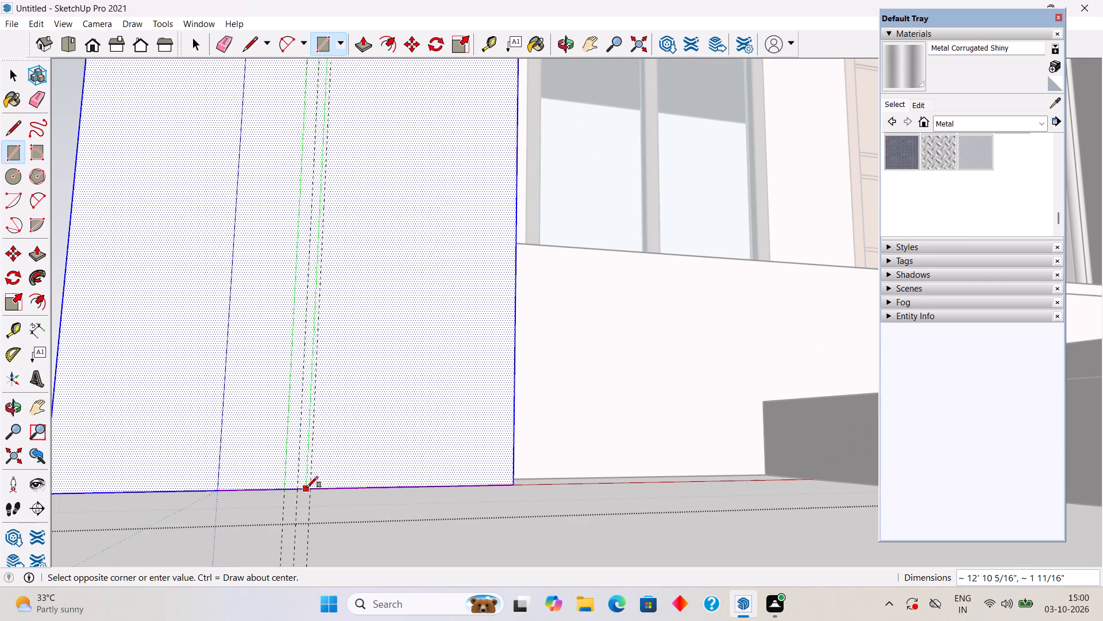
click(310, 488)
key(space)
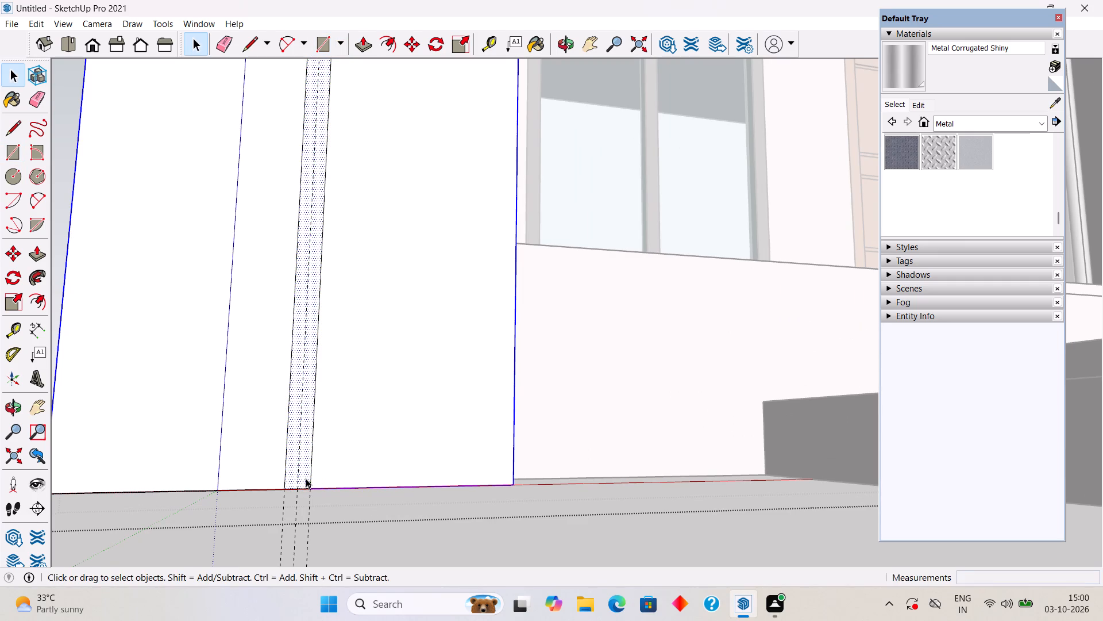
Push the strip 2" into the column face to form a vertical groove, and leave the frame's editing mode.
key(p)
click(298, 465)
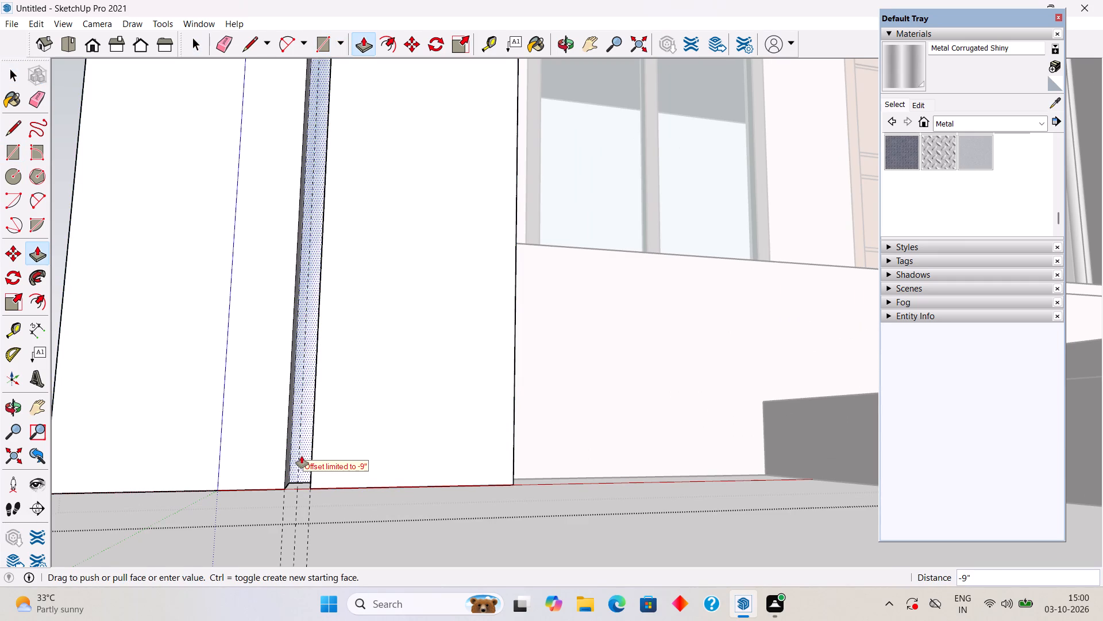
text(2")
key(Return)
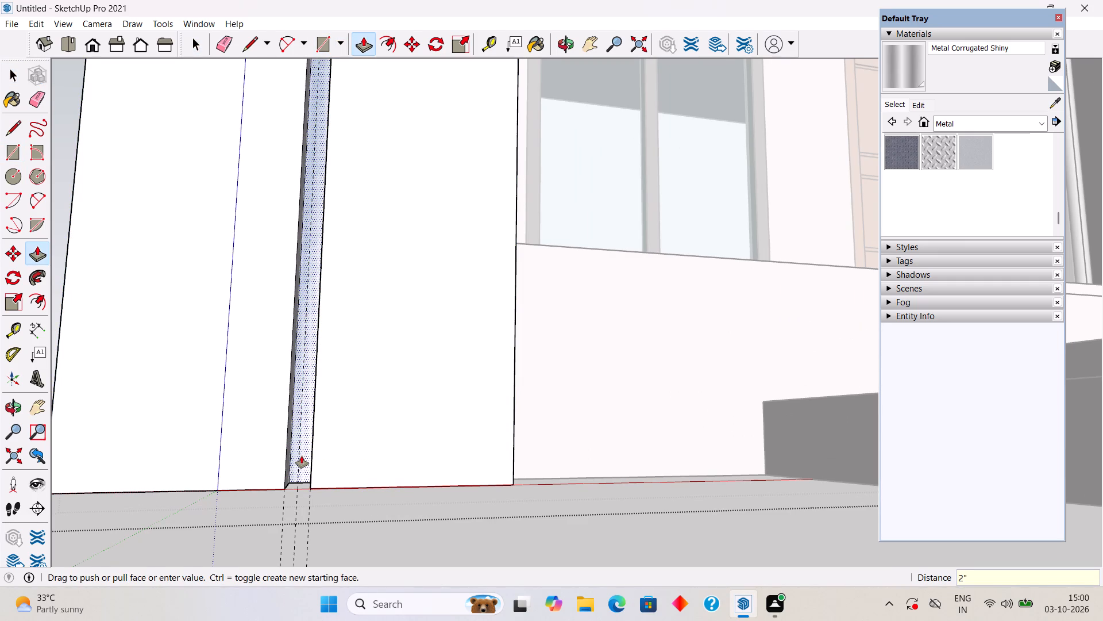
key(space)
scroll(302, 455, down, 19)
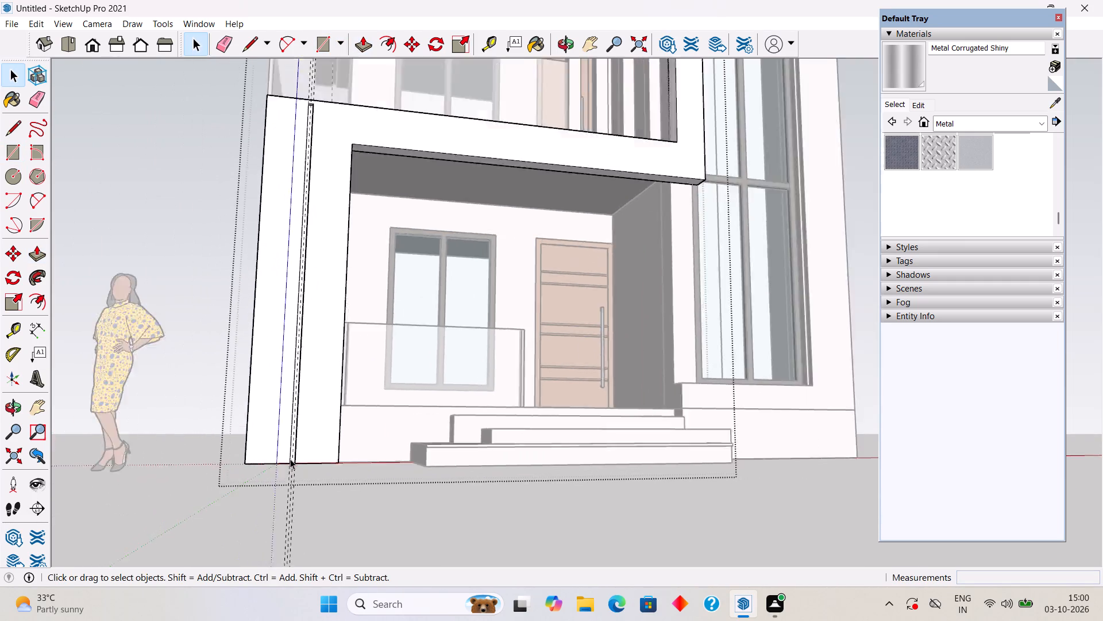
scroll(290, 459, down, 6)
click(139, 354)
middle_drag(224, 288, 169, 384)
scroll(183, 363, down, 1)
scroll(148, 321, up, 3)
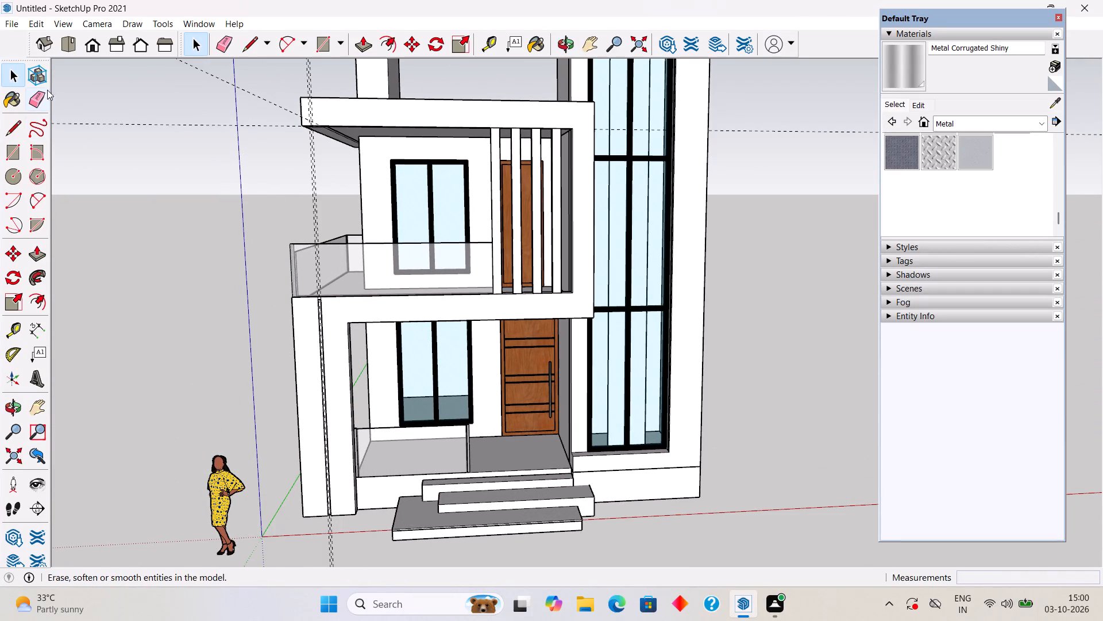
Delete all guides from the model.
click(34, 28)
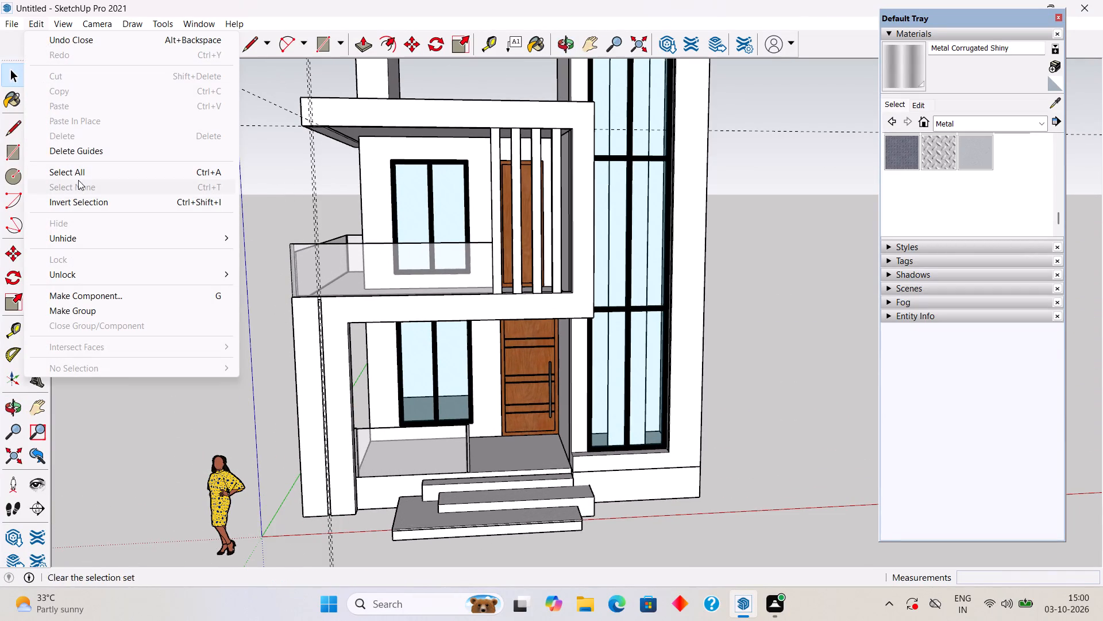
click(78, 154)
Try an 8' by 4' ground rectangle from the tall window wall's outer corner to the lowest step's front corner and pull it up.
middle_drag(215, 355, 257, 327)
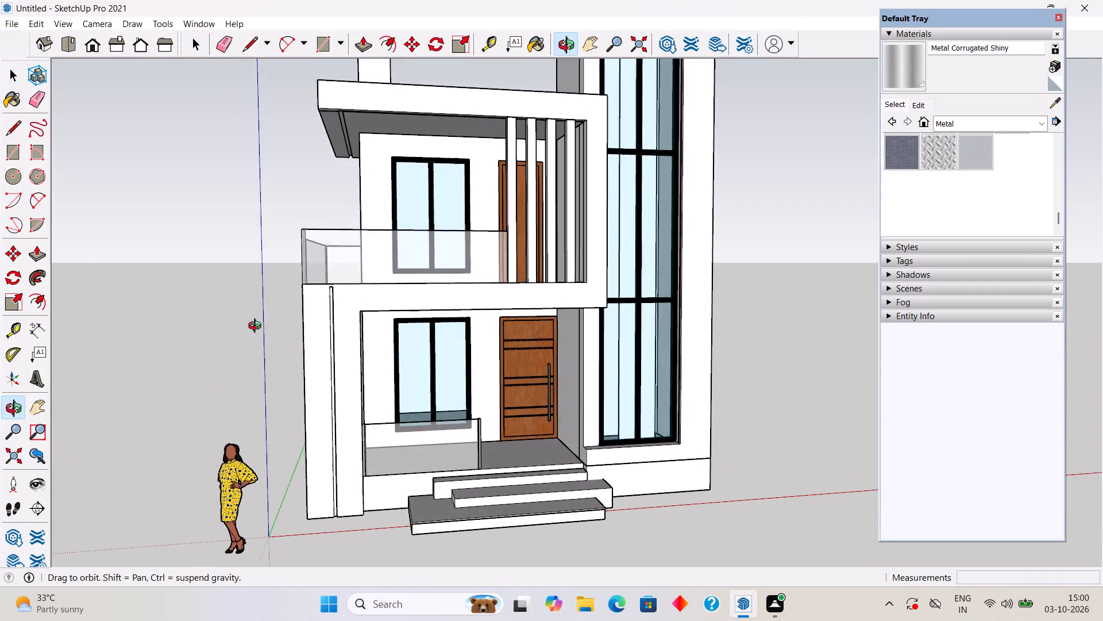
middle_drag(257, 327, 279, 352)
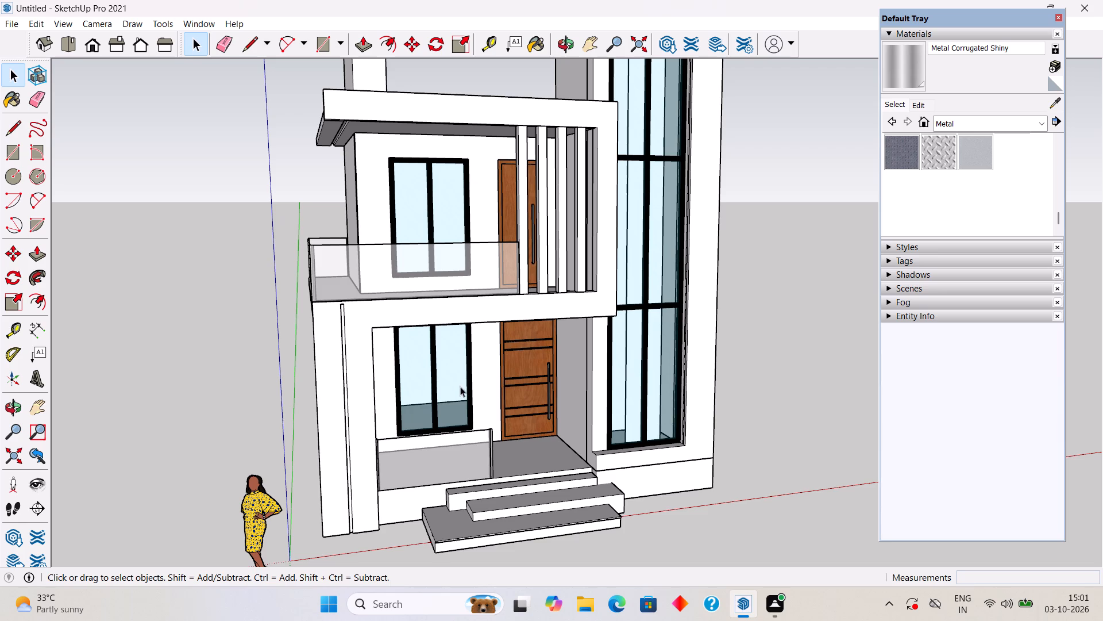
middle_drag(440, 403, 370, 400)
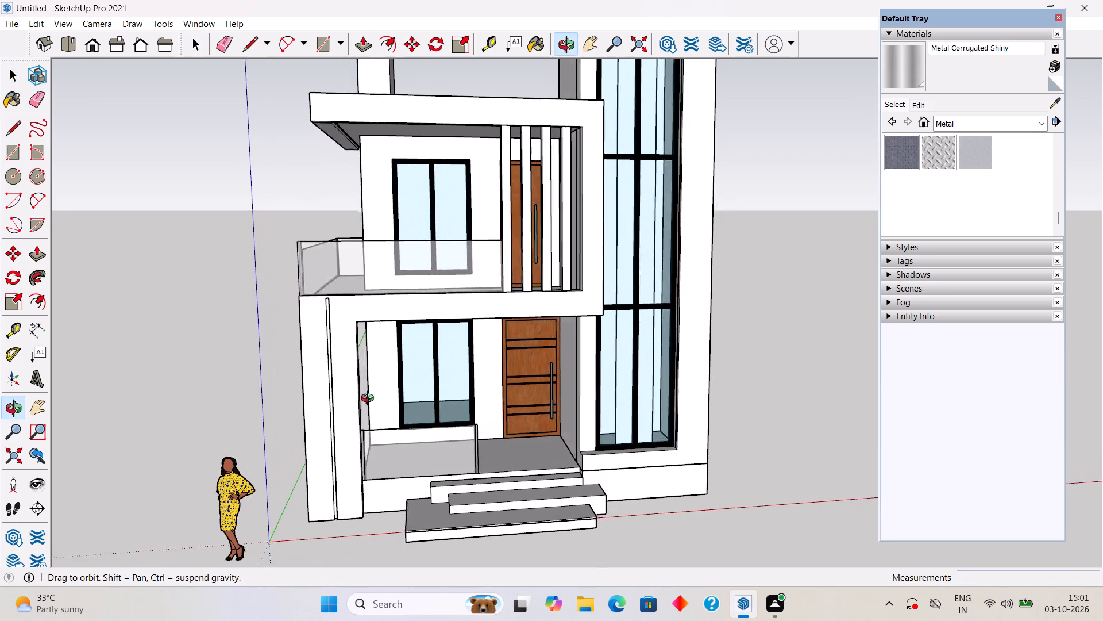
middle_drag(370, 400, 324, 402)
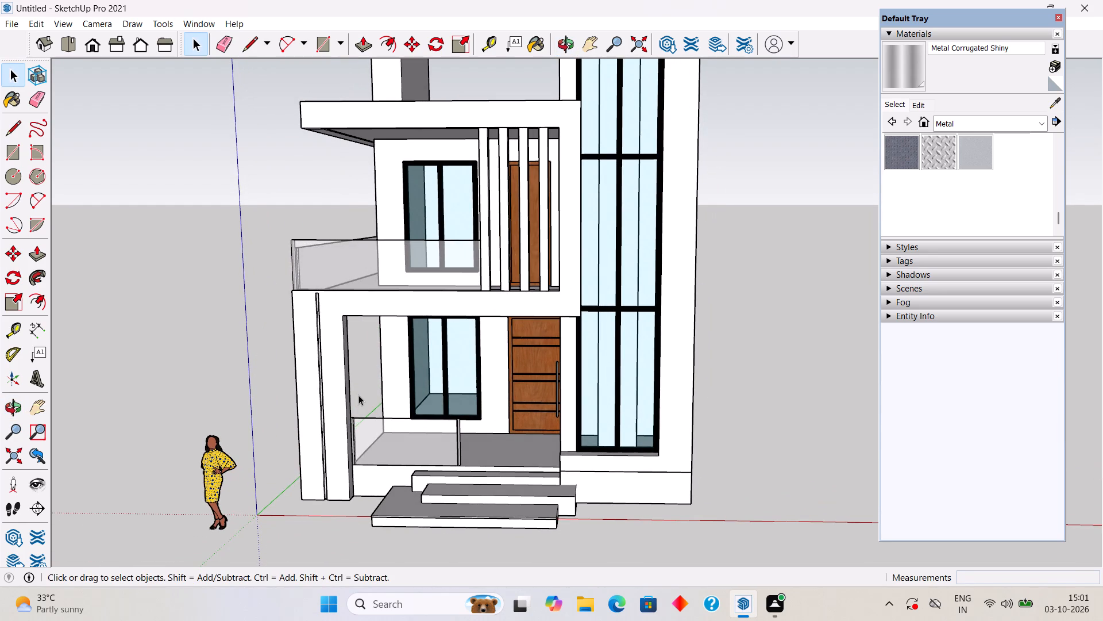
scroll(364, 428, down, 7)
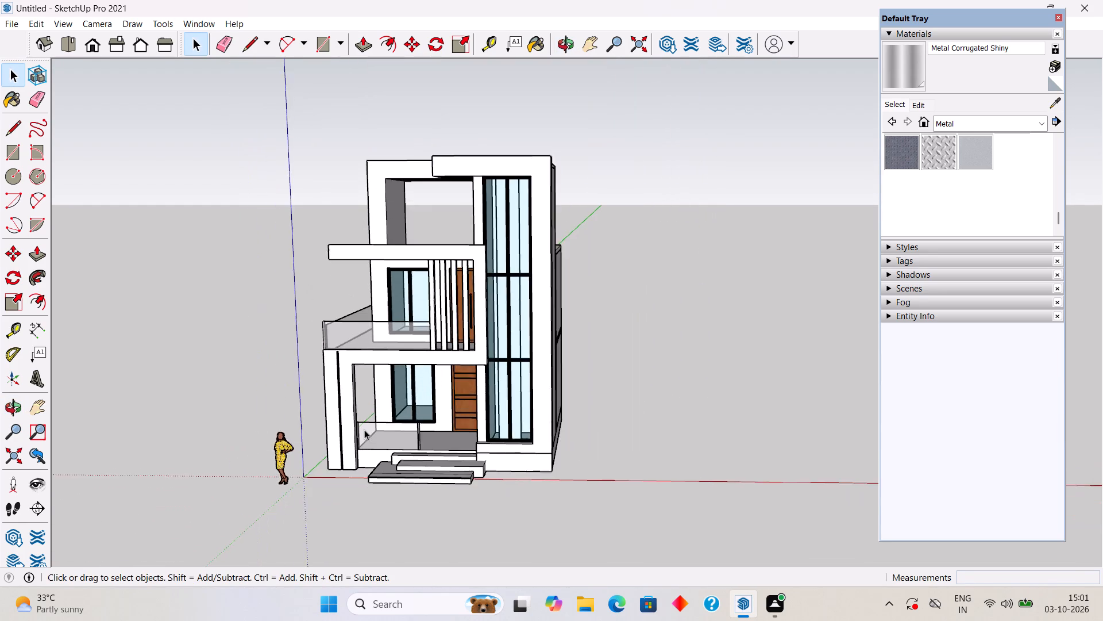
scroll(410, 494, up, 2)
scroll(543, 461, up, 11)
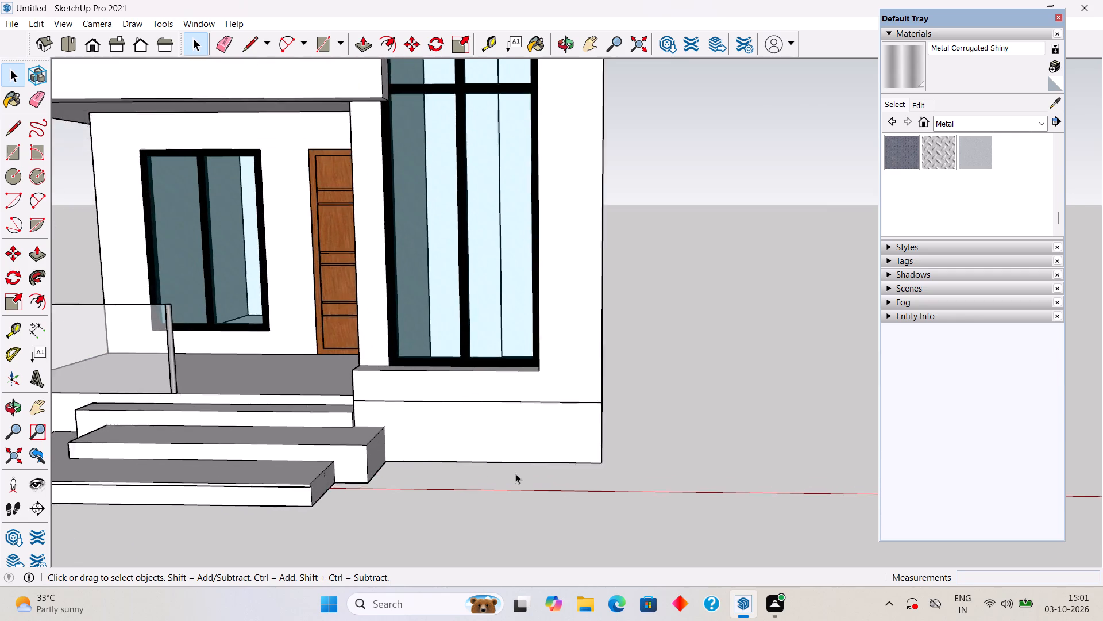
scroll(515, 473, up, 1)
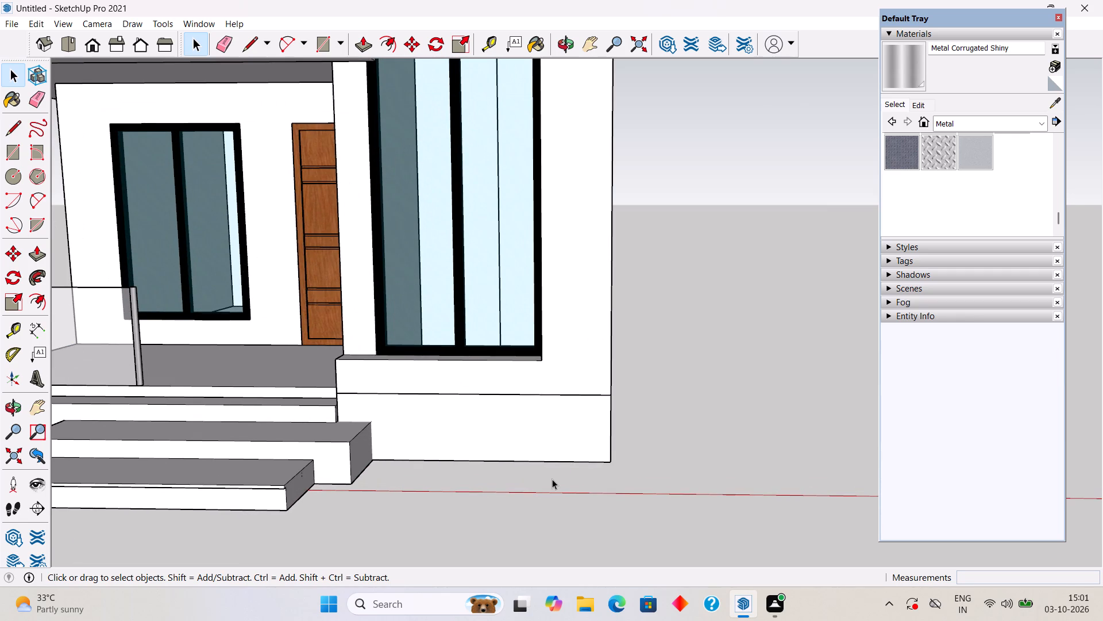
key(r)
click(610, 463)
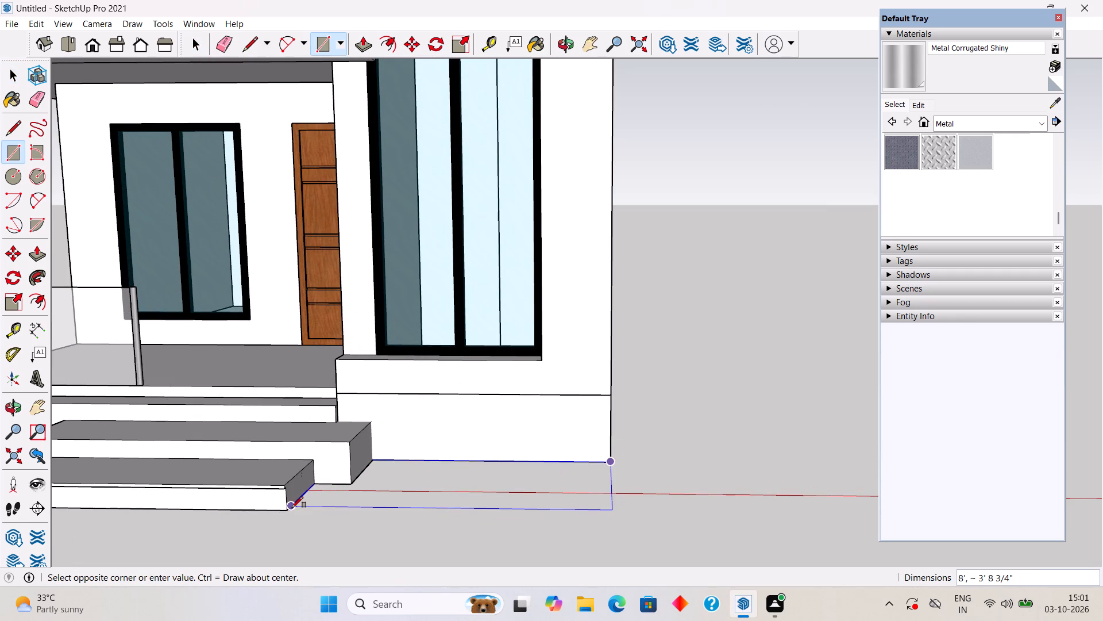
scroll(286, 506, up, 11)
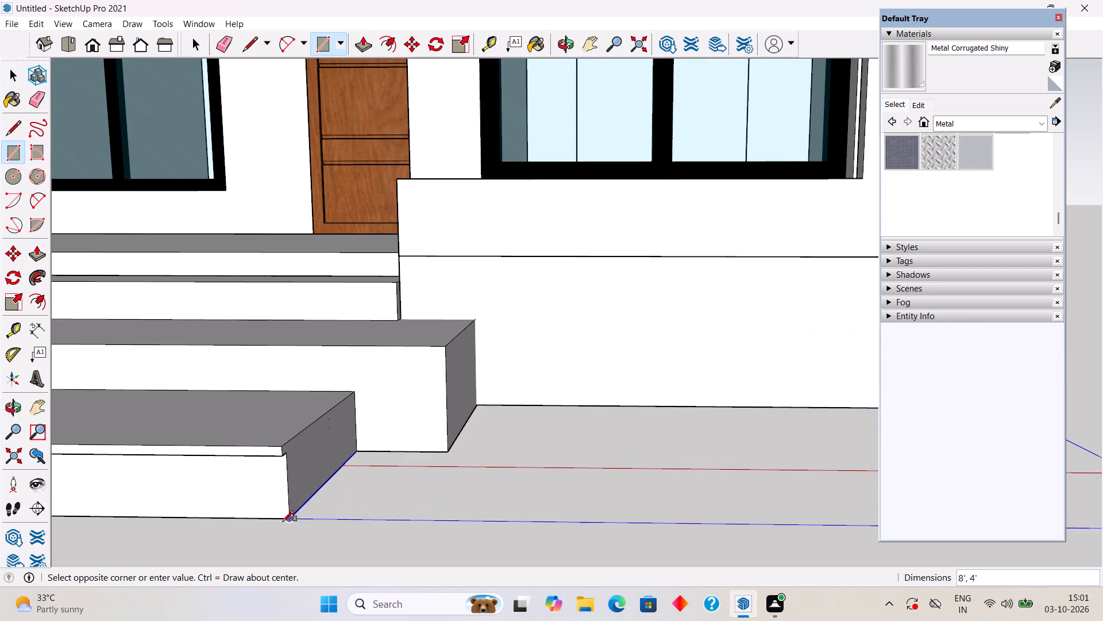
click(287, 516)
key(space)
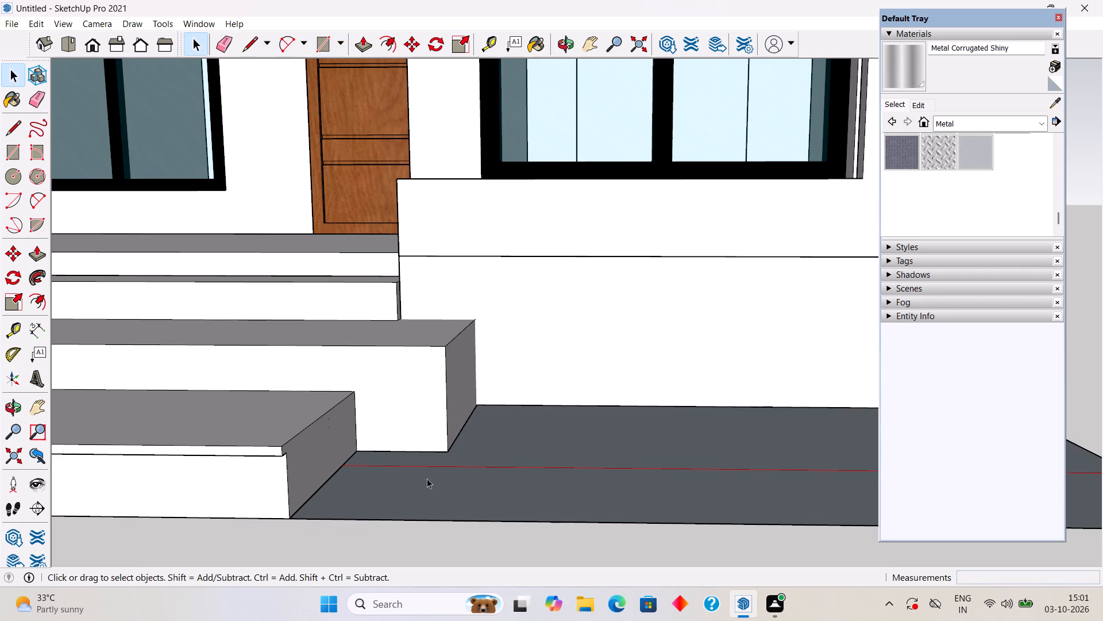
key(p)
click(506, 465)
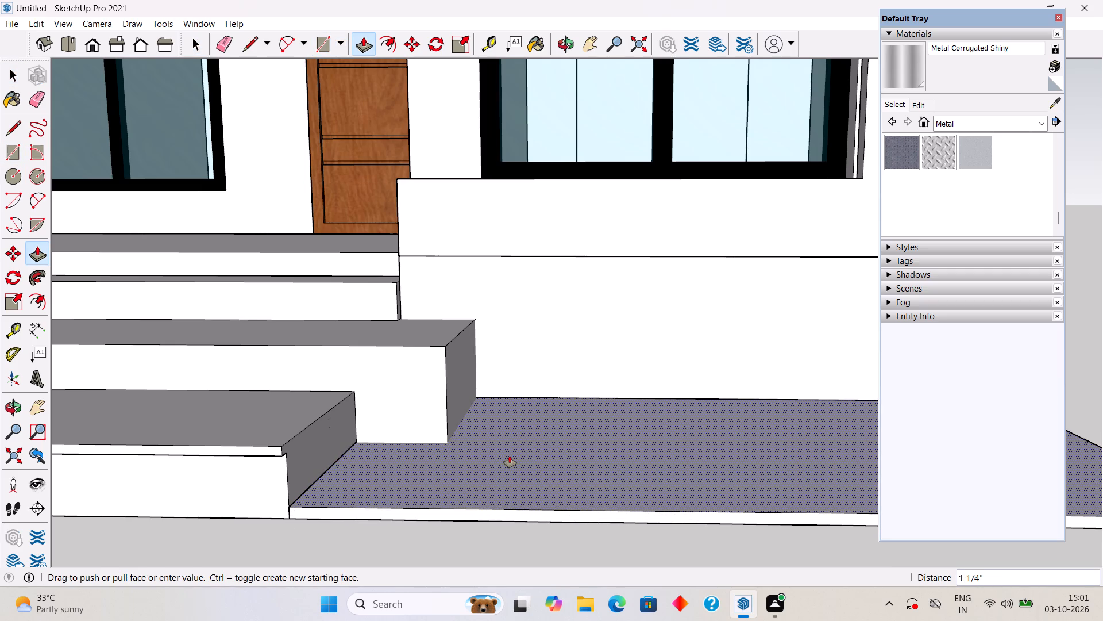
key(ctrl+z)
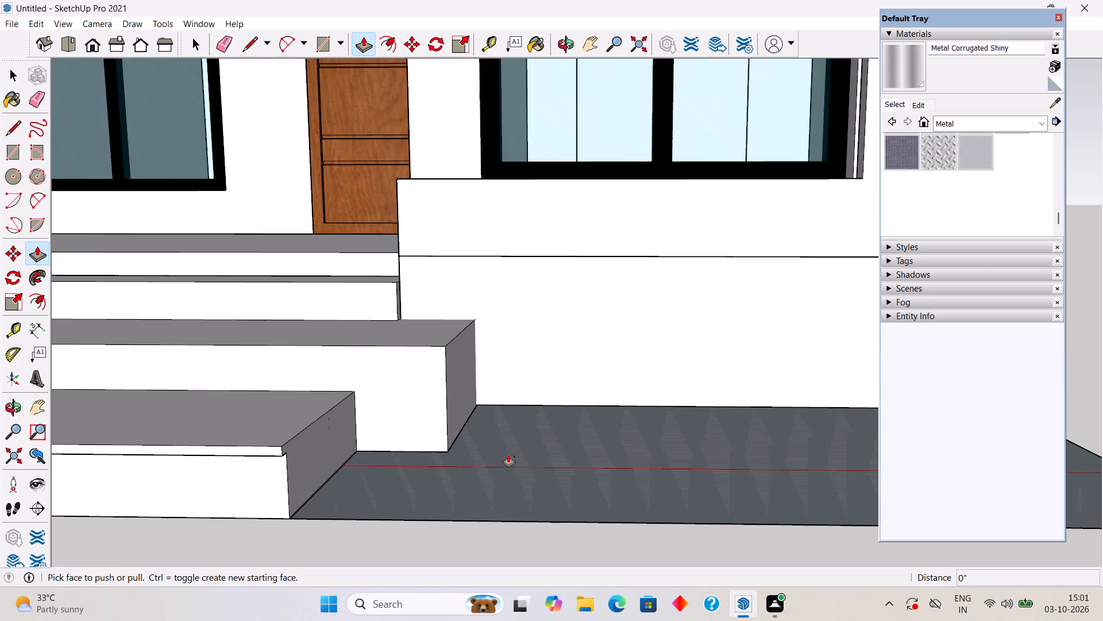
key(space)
Add guides along the lowest step's front bottom edge and the next step's side bottom edge, crossing on the ground.
scroll(508, 455, down, 5)
scroll(470, 471, up, 2)
scroll(475, 459, down, 3)
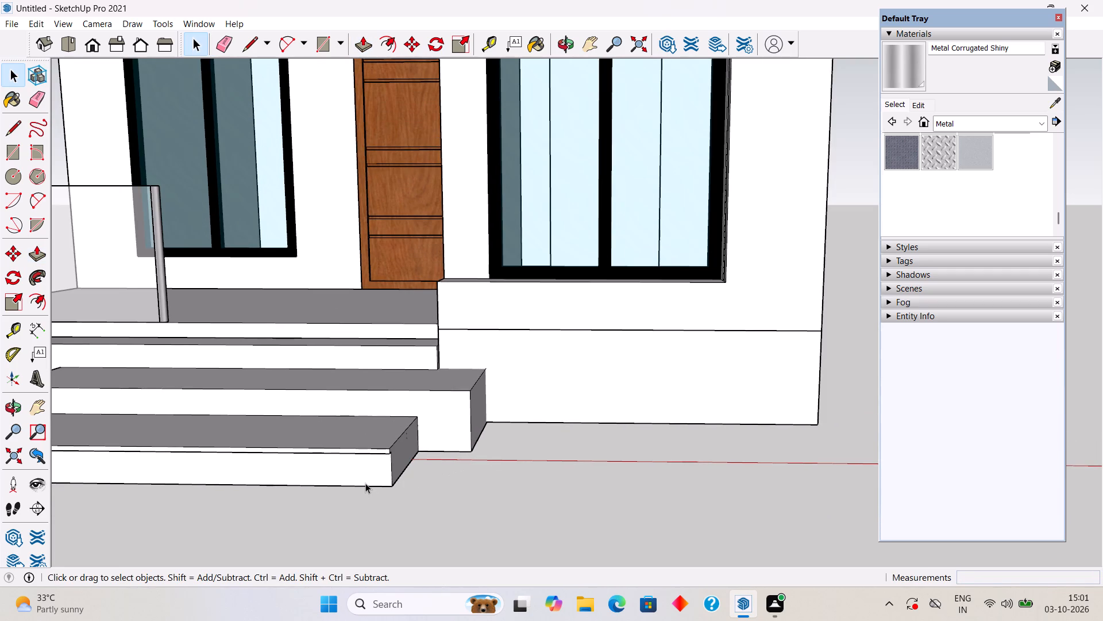
key(t)
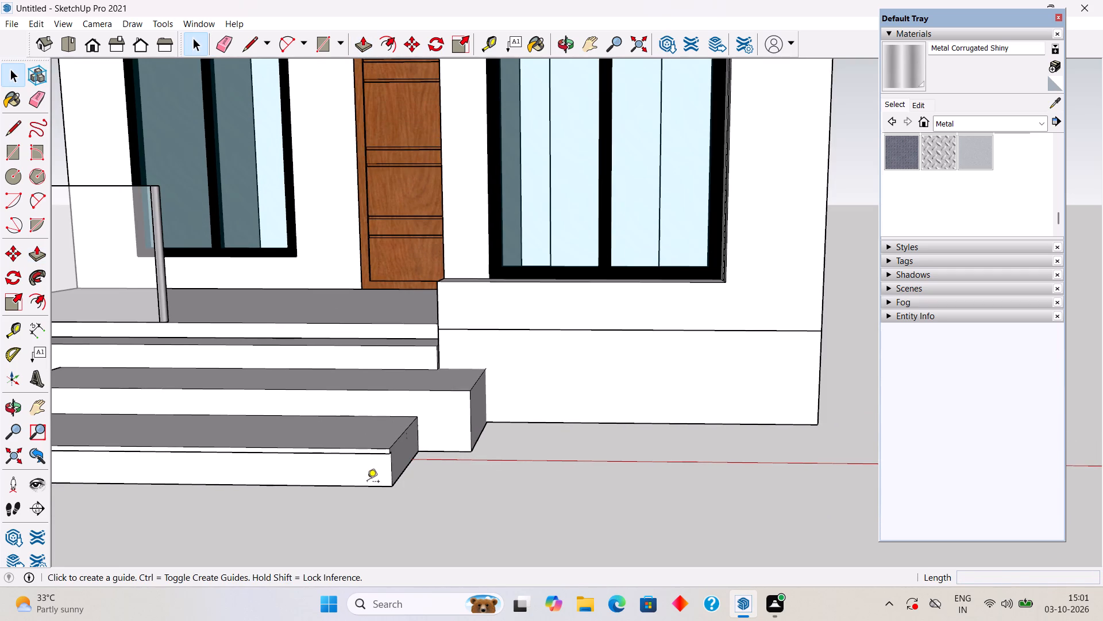
double_click(371, 488)
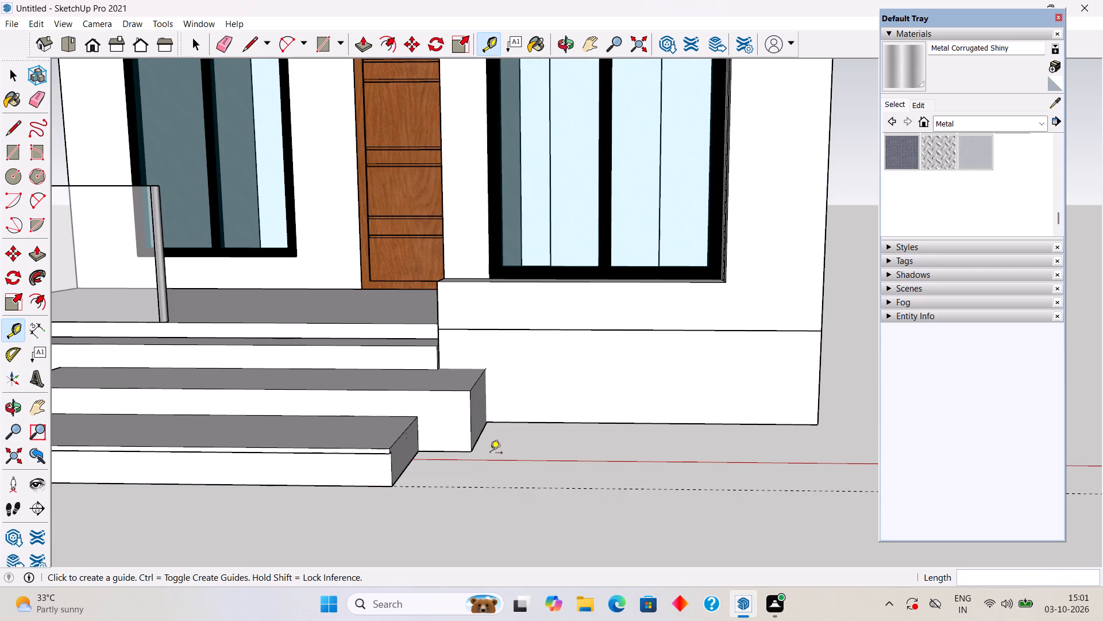
double_click(482, 439)
key(space)
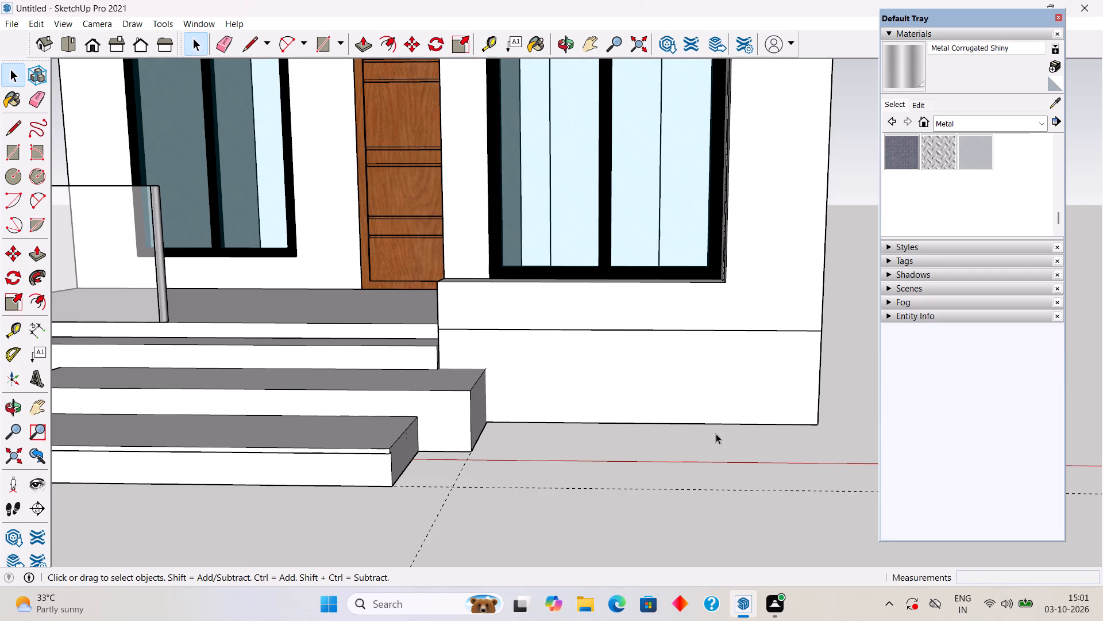
Draw a 7' by 4' ground rectangle from the wall's outer corner to the guide crossing and pull it up about 3 13/16".
key(r)
click(816, 423)
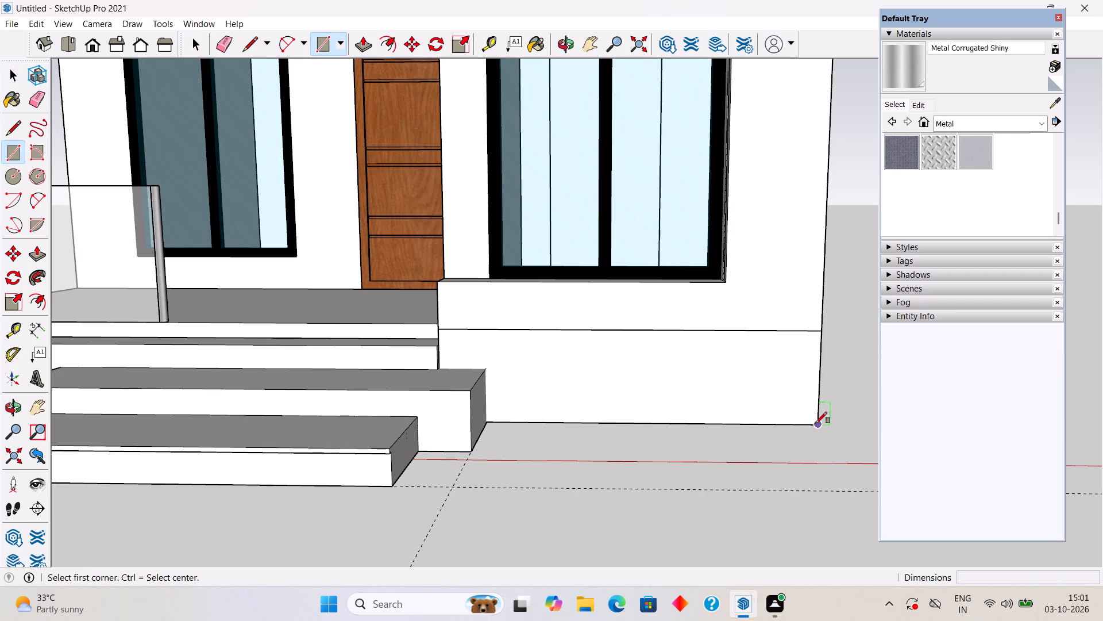
click(451, 486)
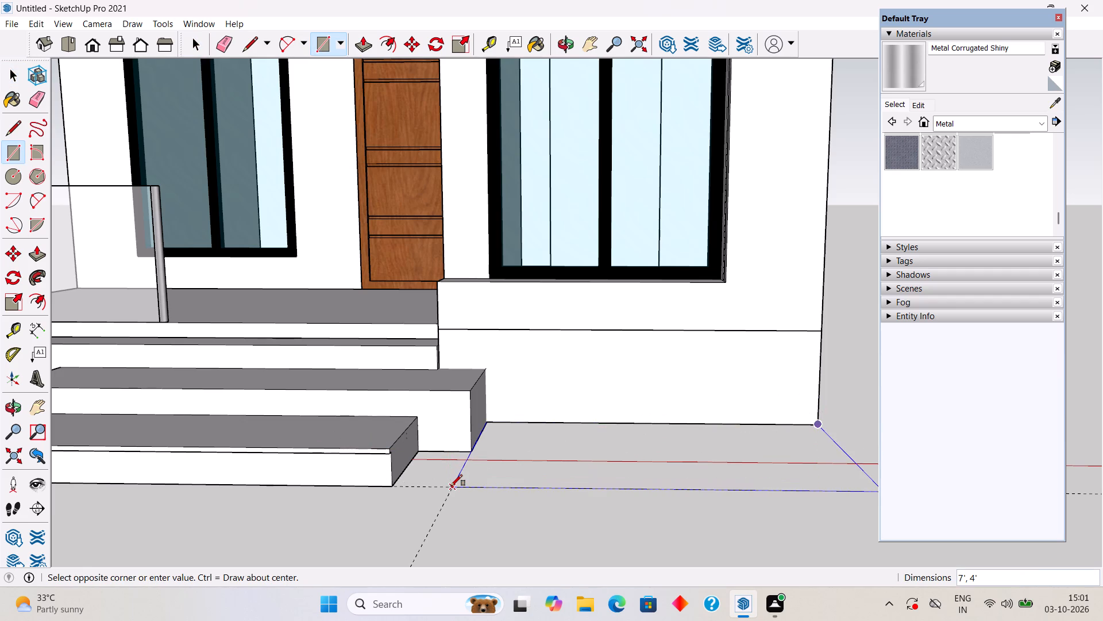
key(space)
key(p)
click(506, 467)
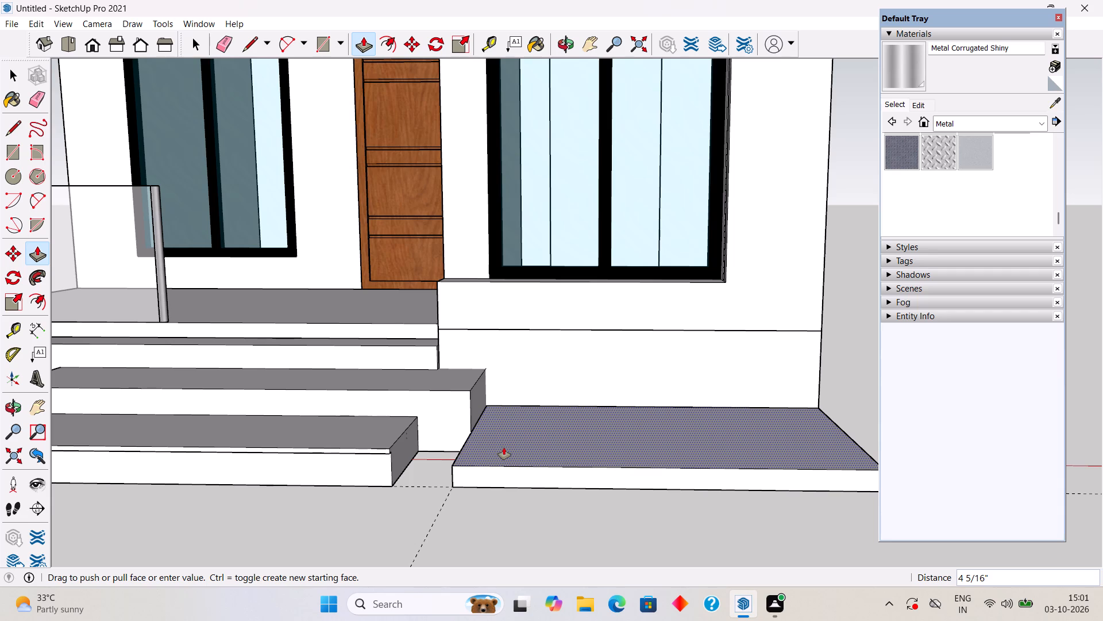
click(504, 450)
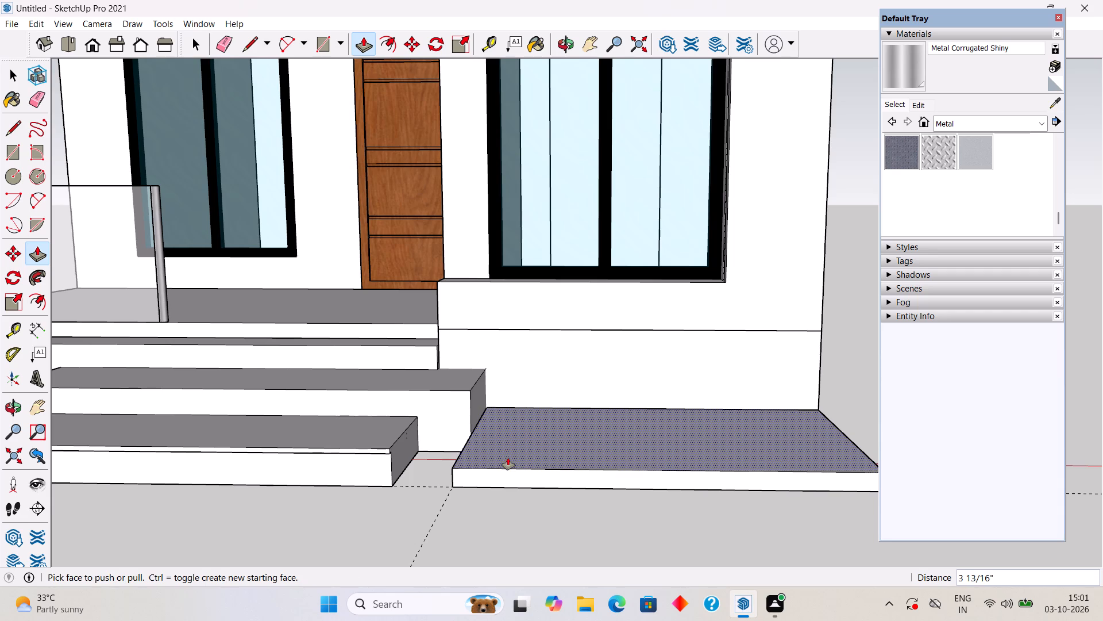
key(space)
Offset the new slab's top outline inward by about 4".
middle_drag(556, 450, 544, 526)
click(542, 520)
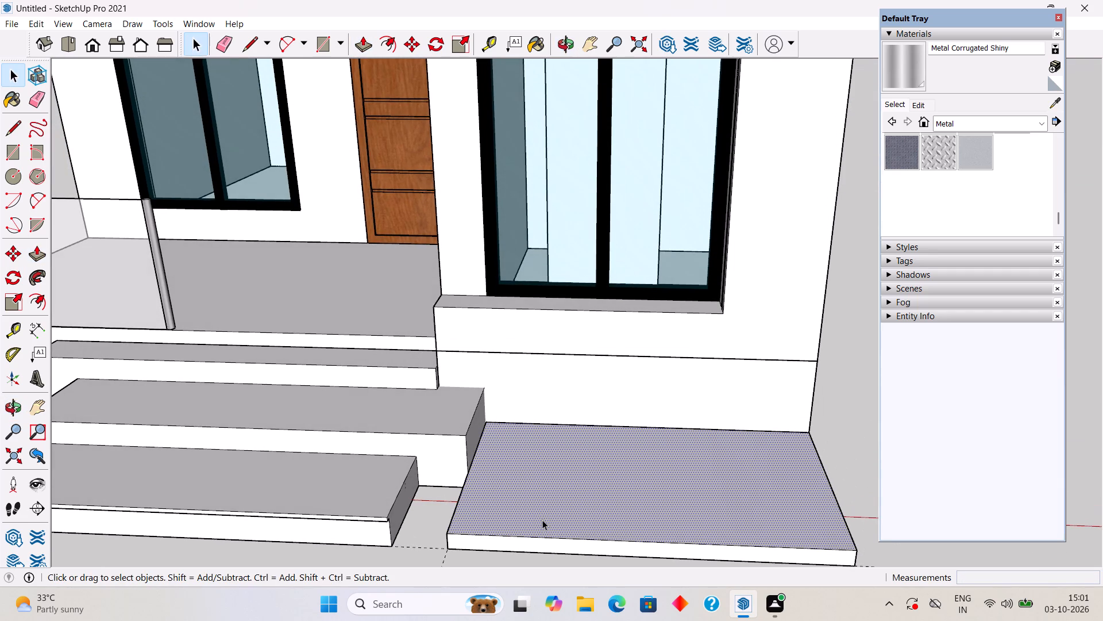
key(f)
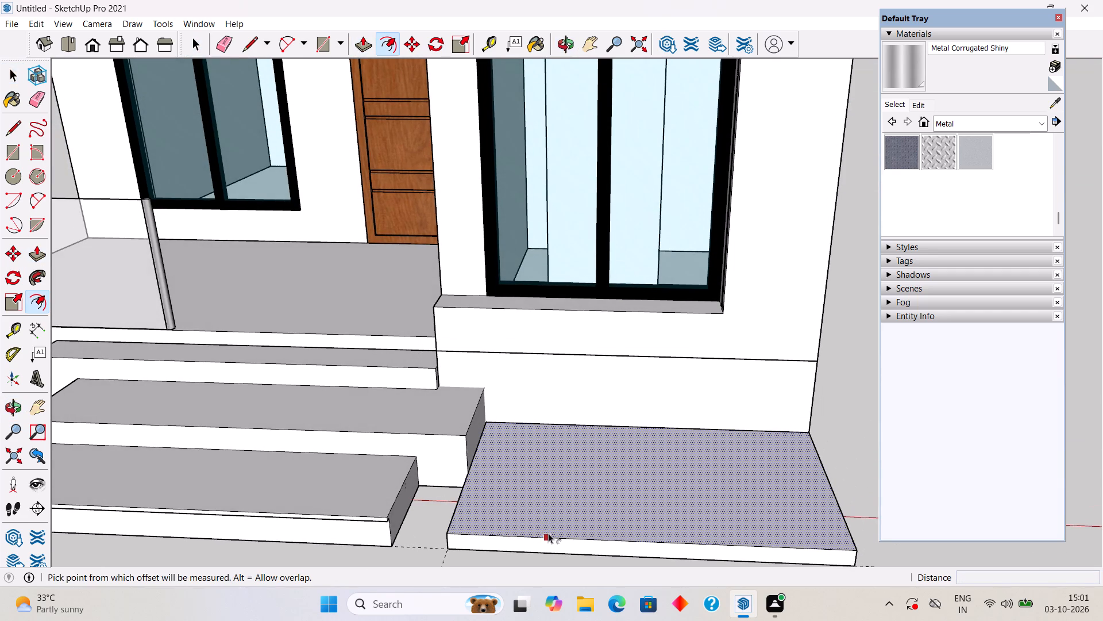
click(548, 533)
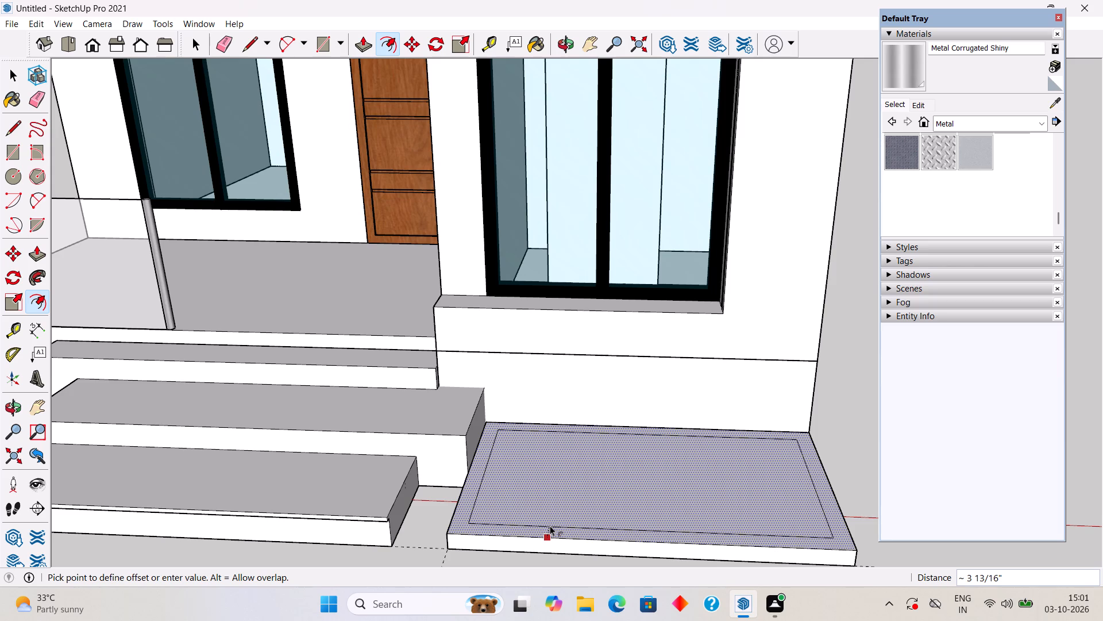
click(550, 525)
key(space)
Extend both side lines of the offset outline to the house wall and delete the offset edge parallel to the wall.
middle_drag(553, 455, 553, 513)
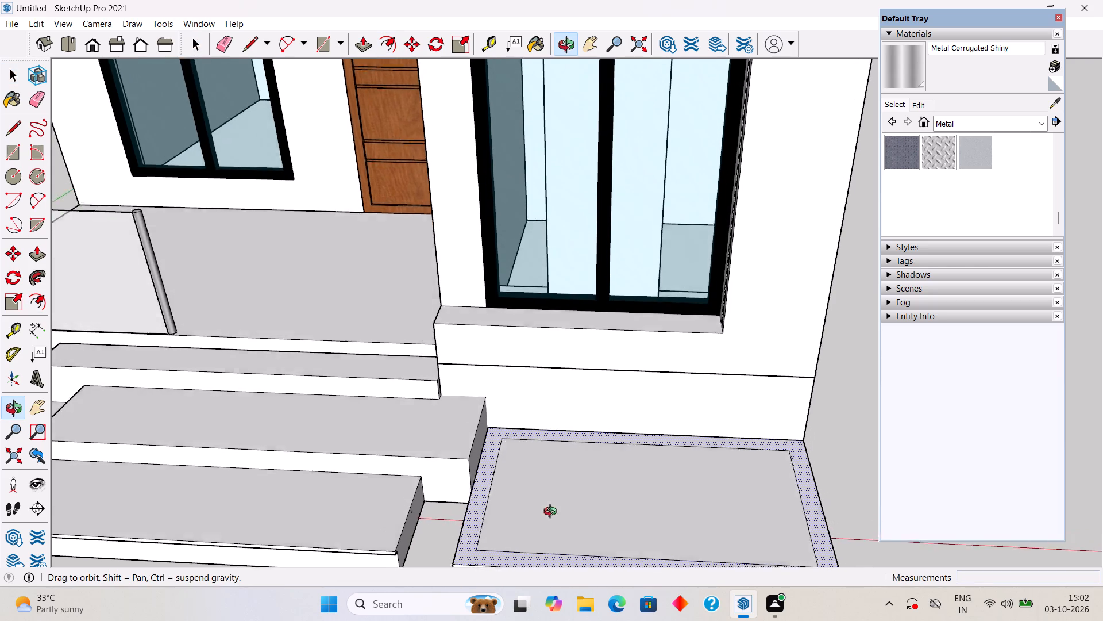
middle_drag(553, 513, 554, 545)
key(l)
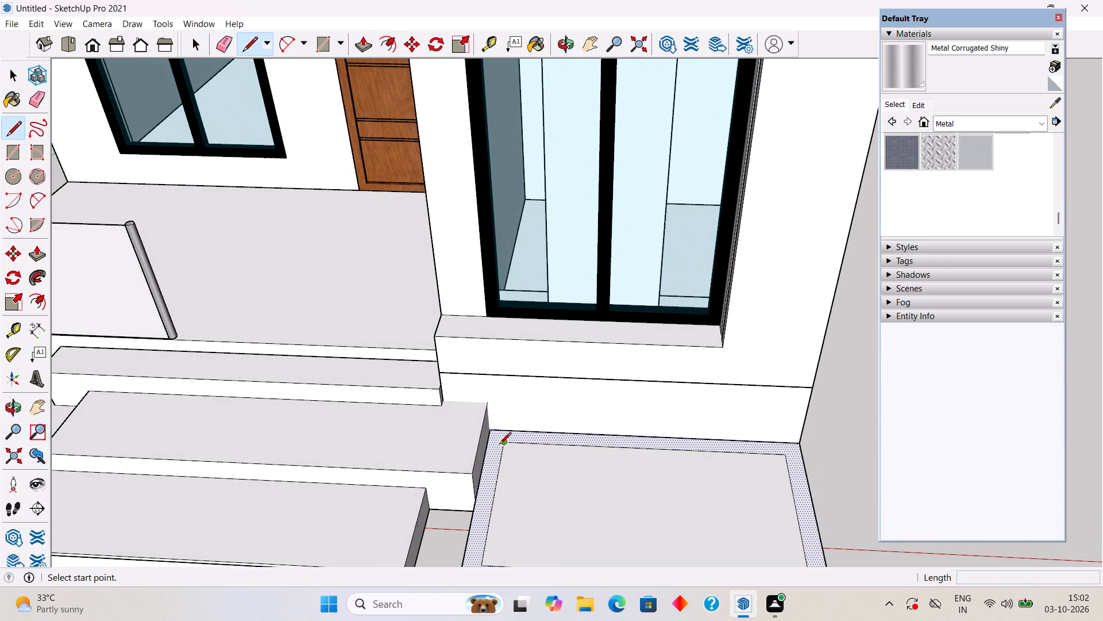
click(501, 444)
click(506, 432)
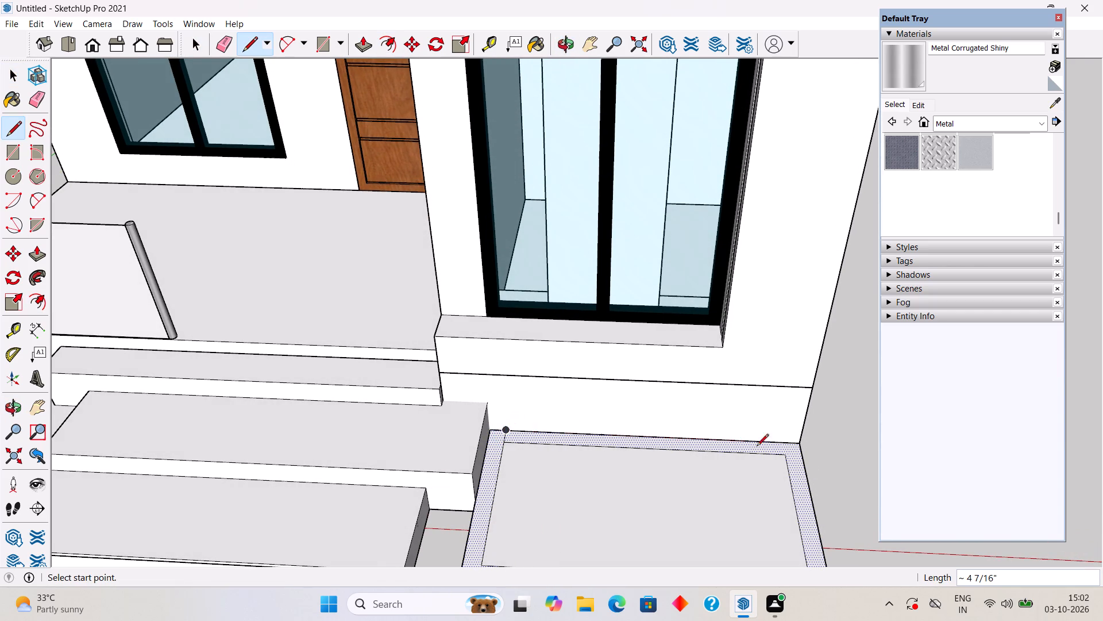
click(786, 454)
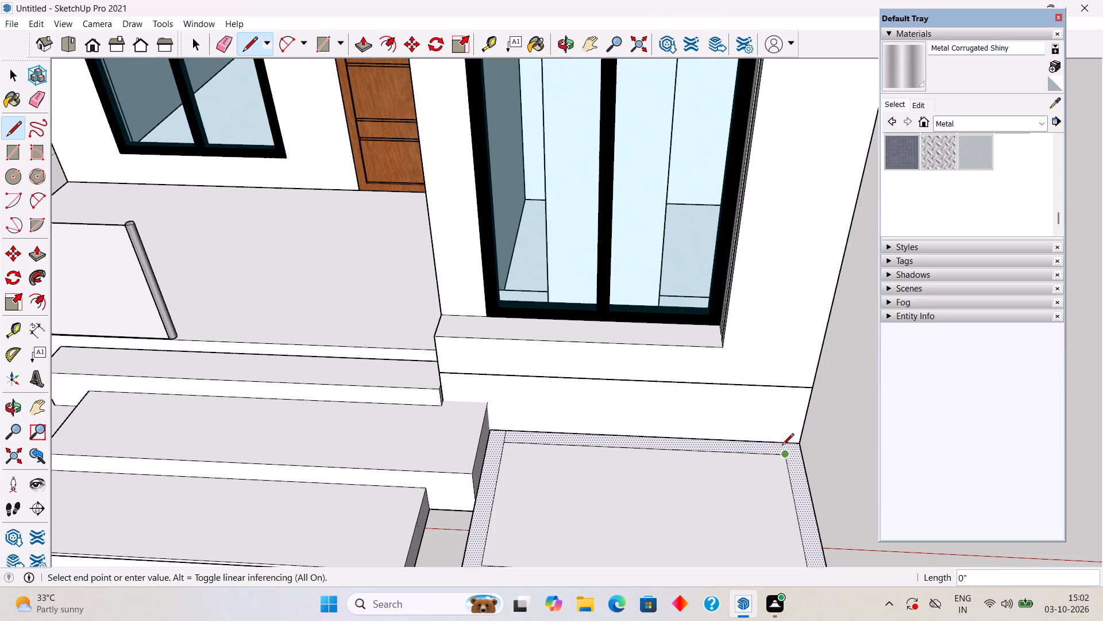
click(782, 444)
key(space)
click(765, 453)
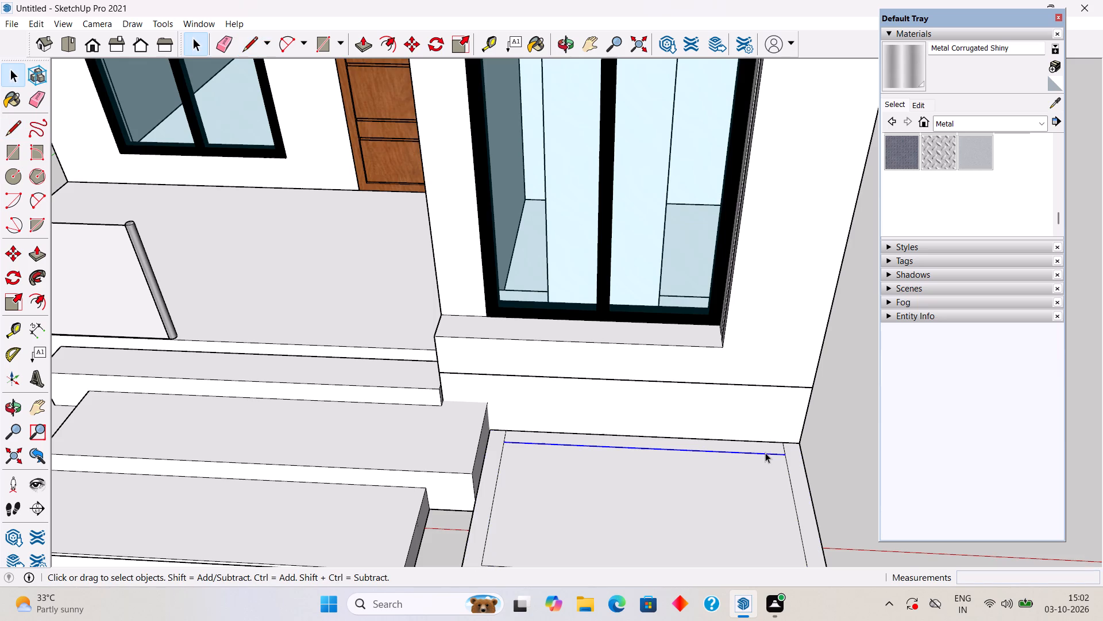
key(Delete)
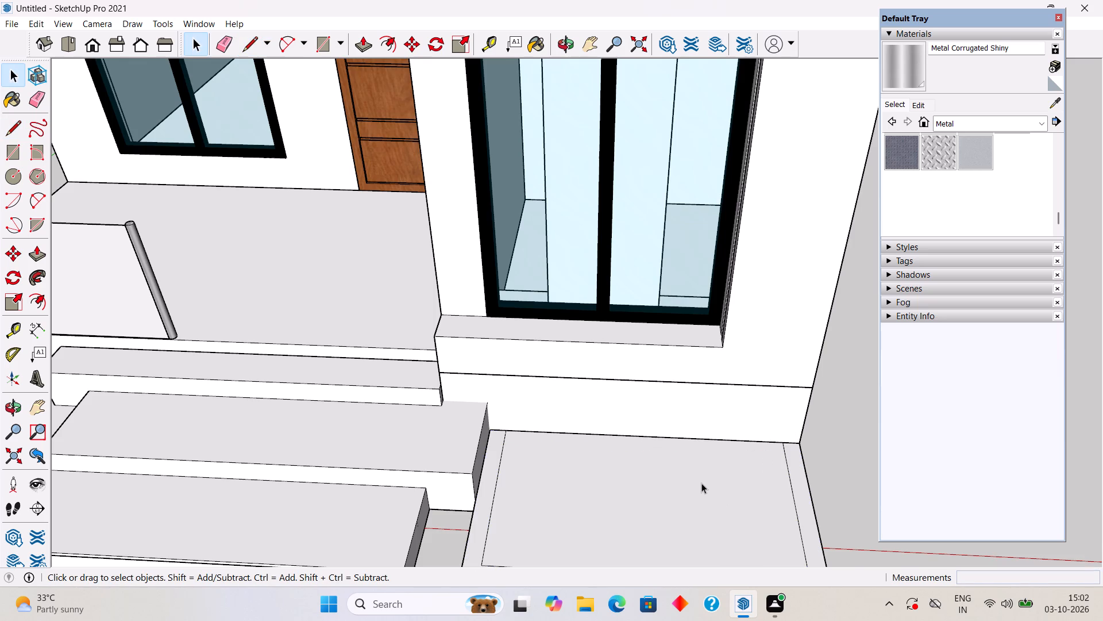
Push the slab's inner top face down 1 13/16", leaving a raised rim on the three outer sides.
scroll(701, 482, down, 5)
click(657, 508)
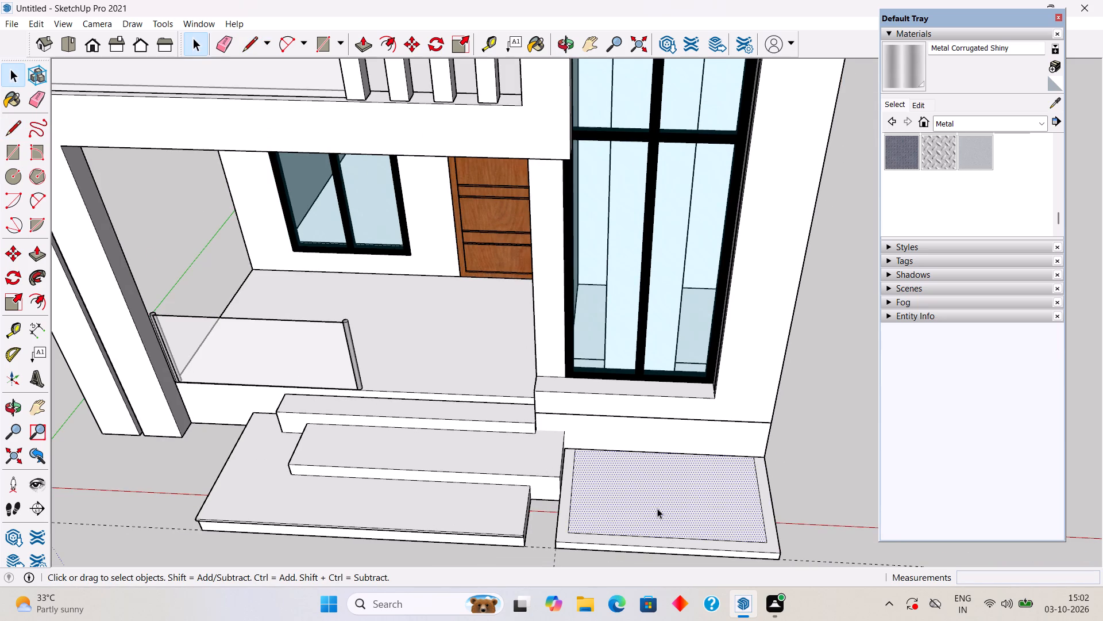
key(p)
click(657, 508)
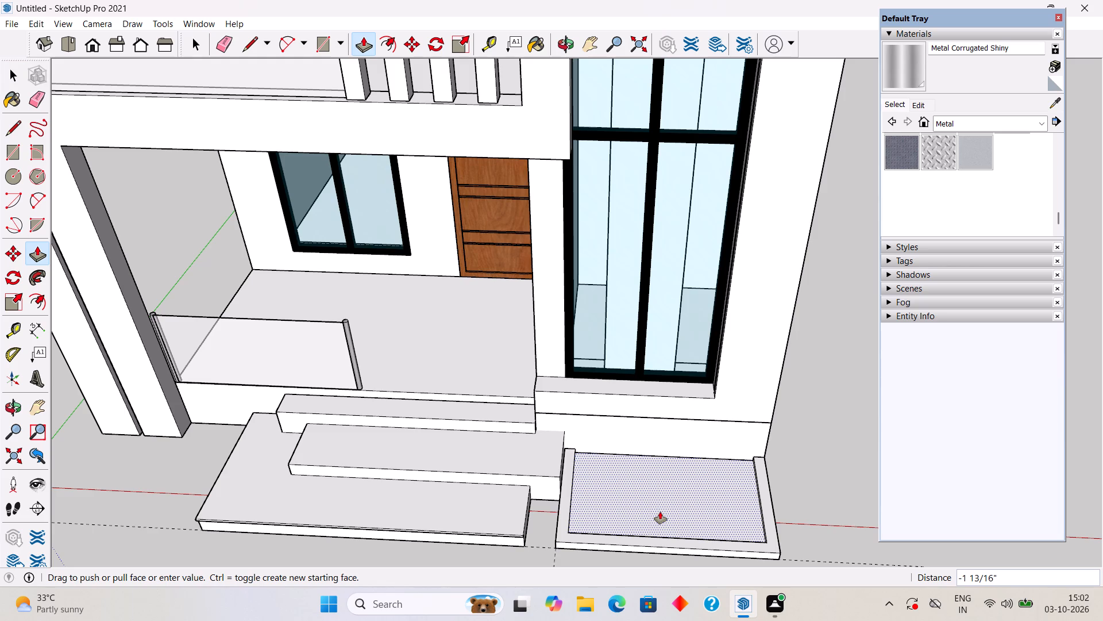
click(660, 512)
middle_drag(707, 506, 704, 359)
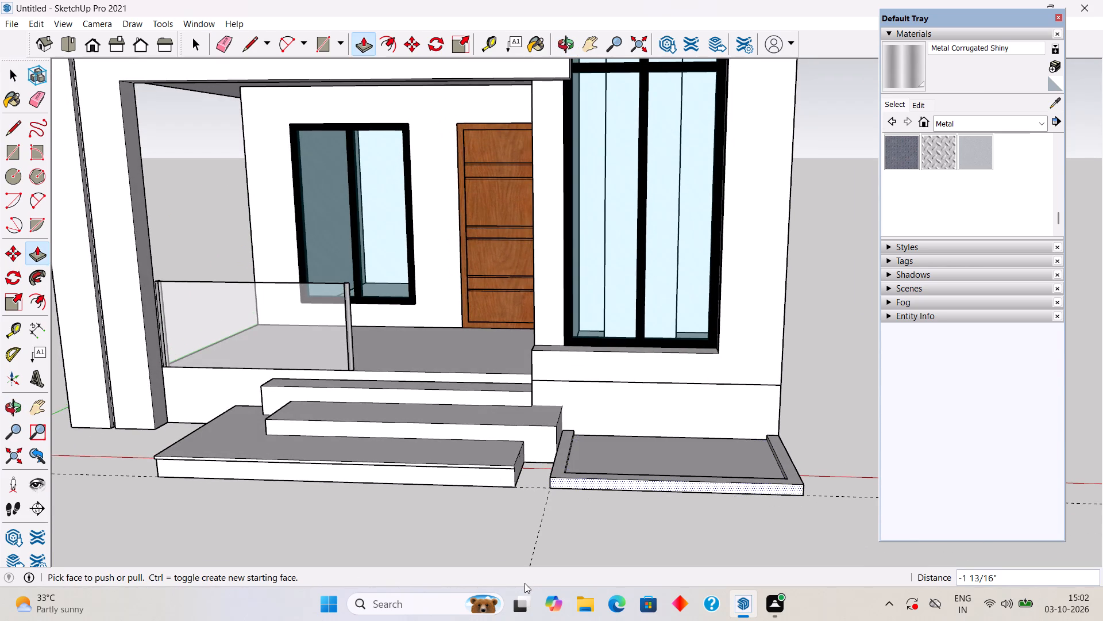
key(space)
Group all the geometry of the rimmed bed beneath the tall window.
triple_click(641, 479)
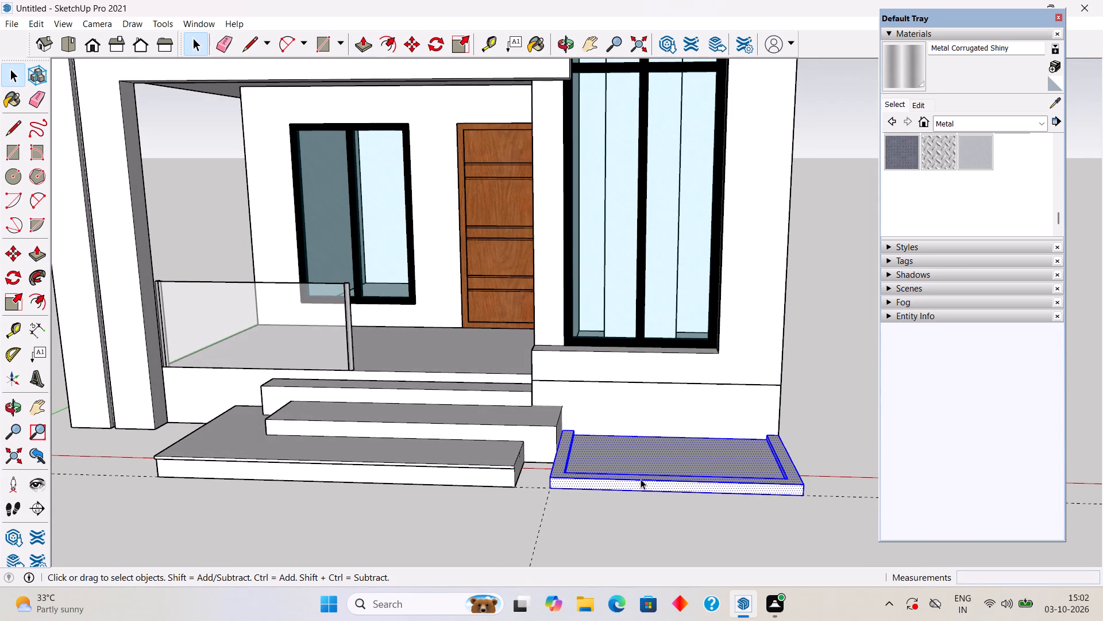
right_click(641, 479)
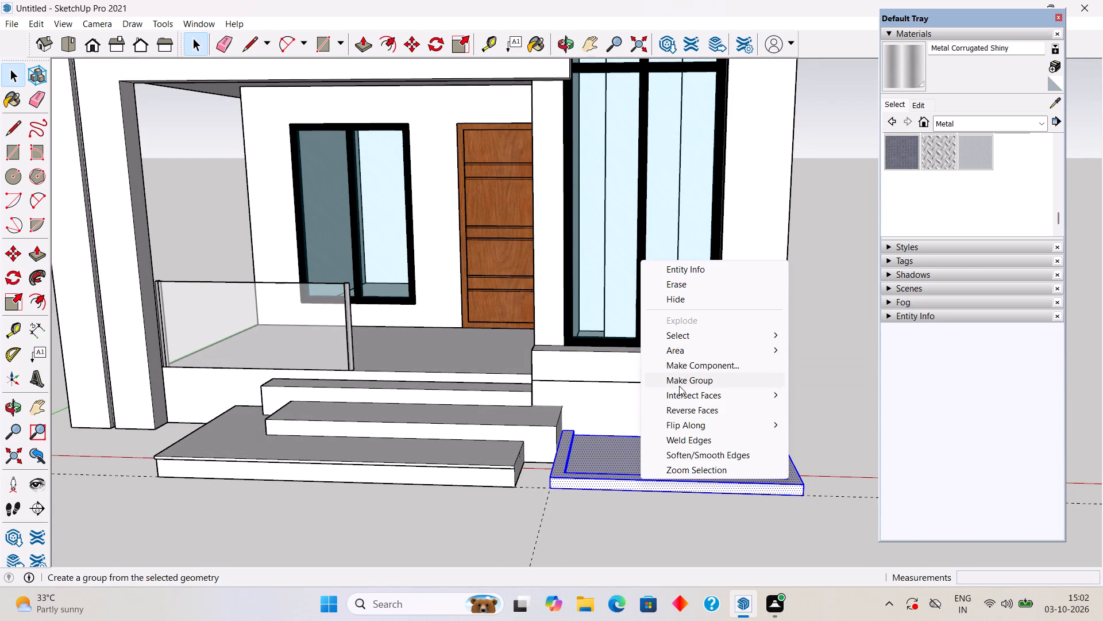
click(679, 386)
middle_drag(539, 477, 615, 493)
click(616, 520)
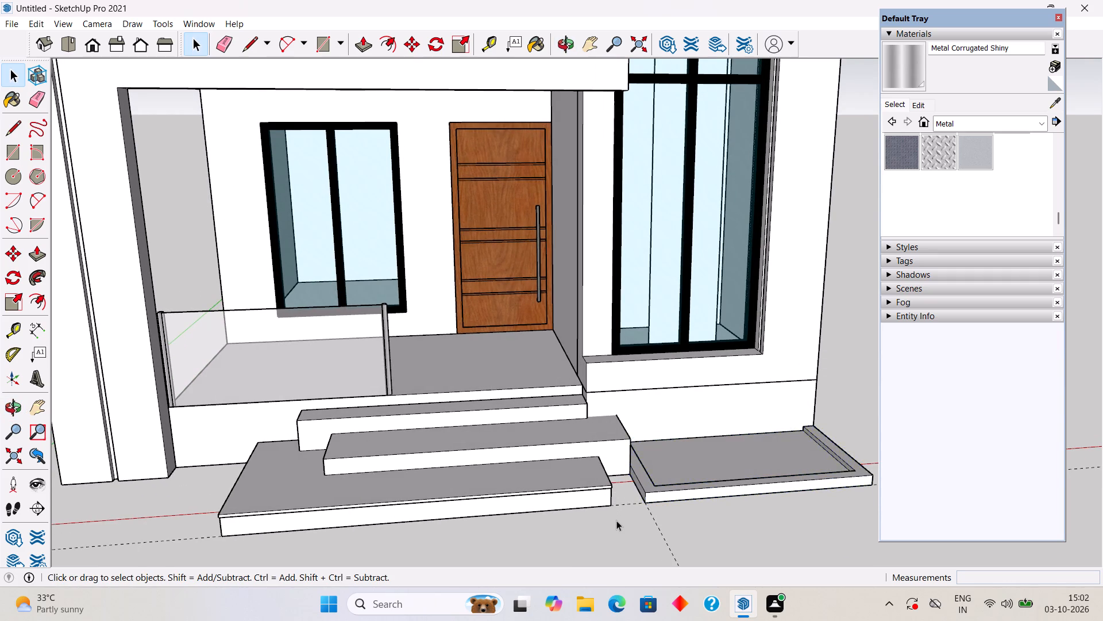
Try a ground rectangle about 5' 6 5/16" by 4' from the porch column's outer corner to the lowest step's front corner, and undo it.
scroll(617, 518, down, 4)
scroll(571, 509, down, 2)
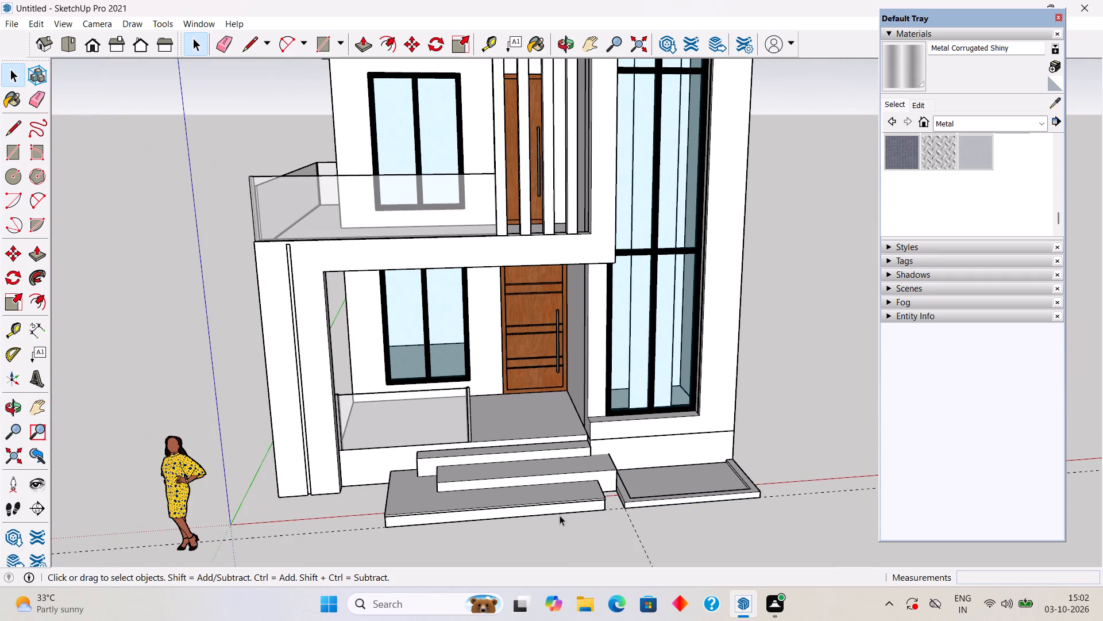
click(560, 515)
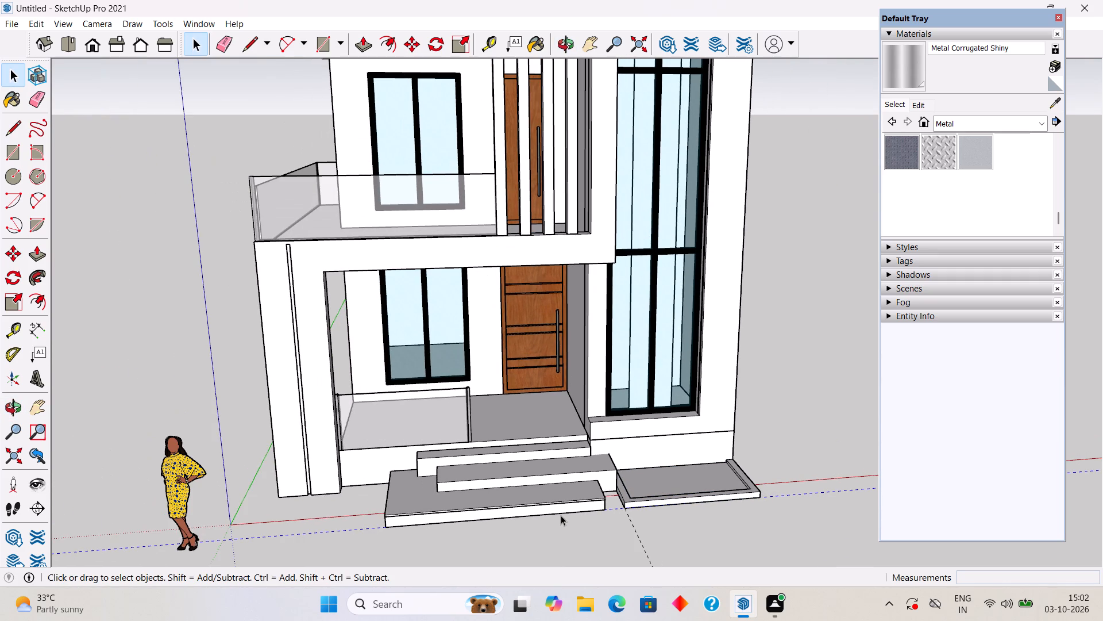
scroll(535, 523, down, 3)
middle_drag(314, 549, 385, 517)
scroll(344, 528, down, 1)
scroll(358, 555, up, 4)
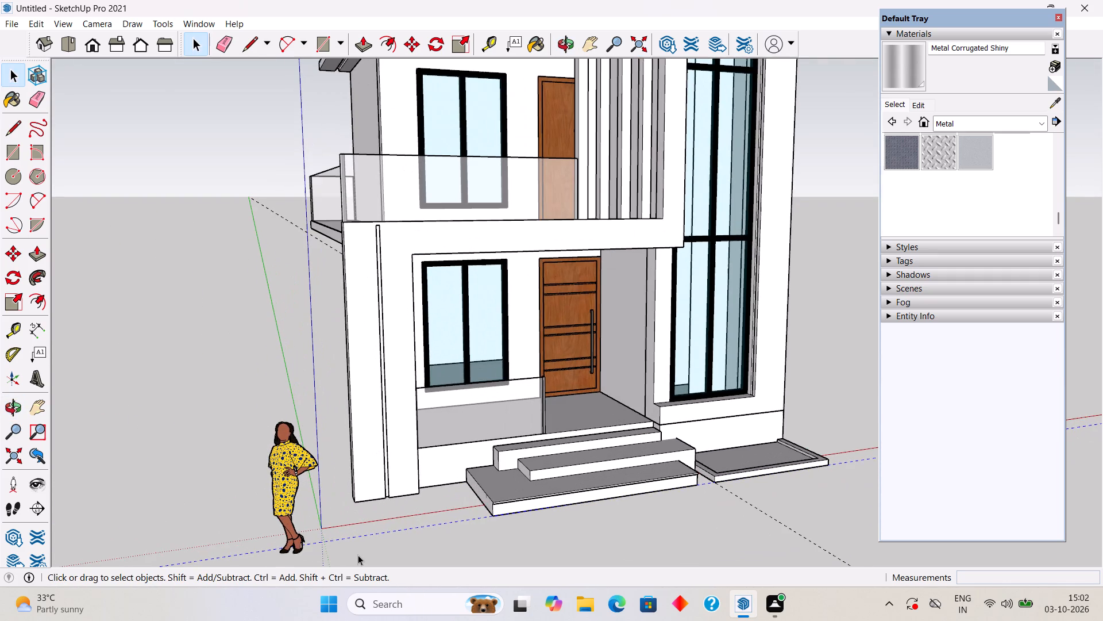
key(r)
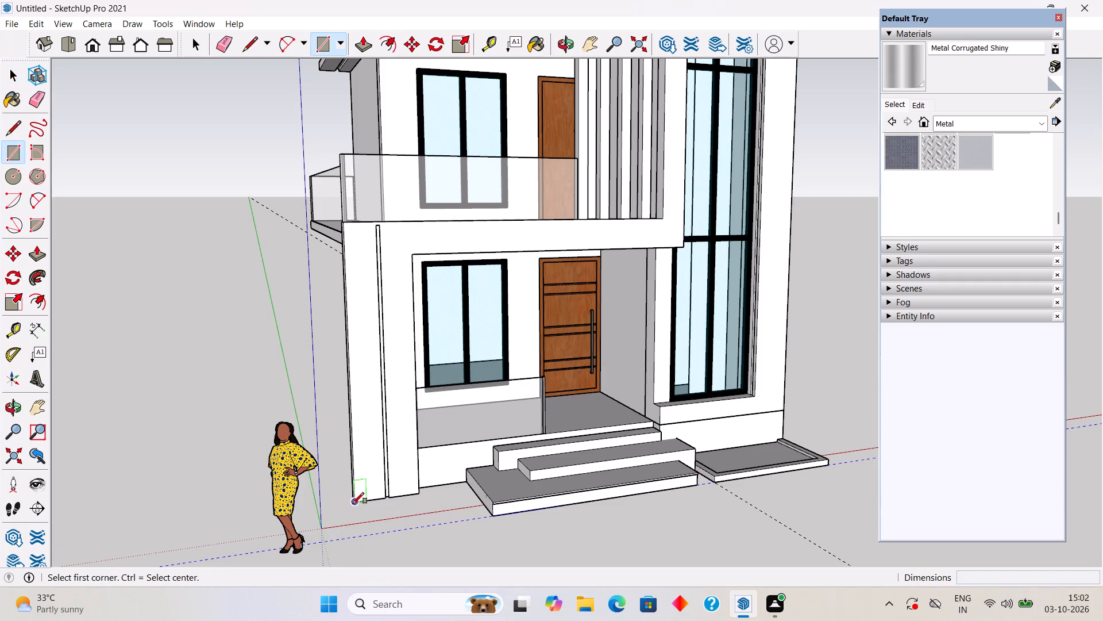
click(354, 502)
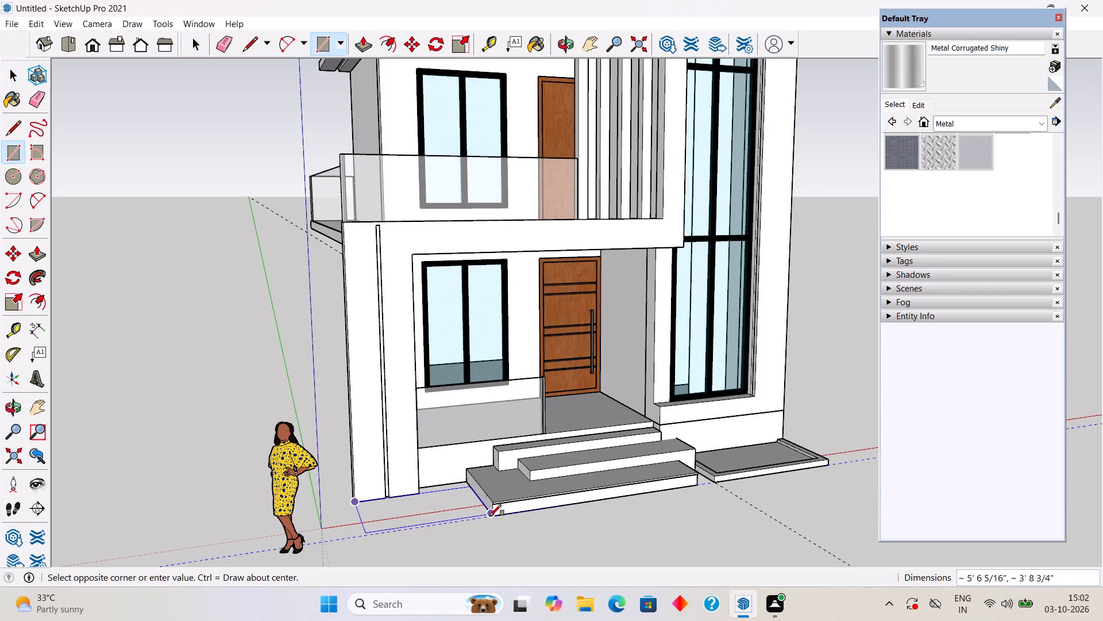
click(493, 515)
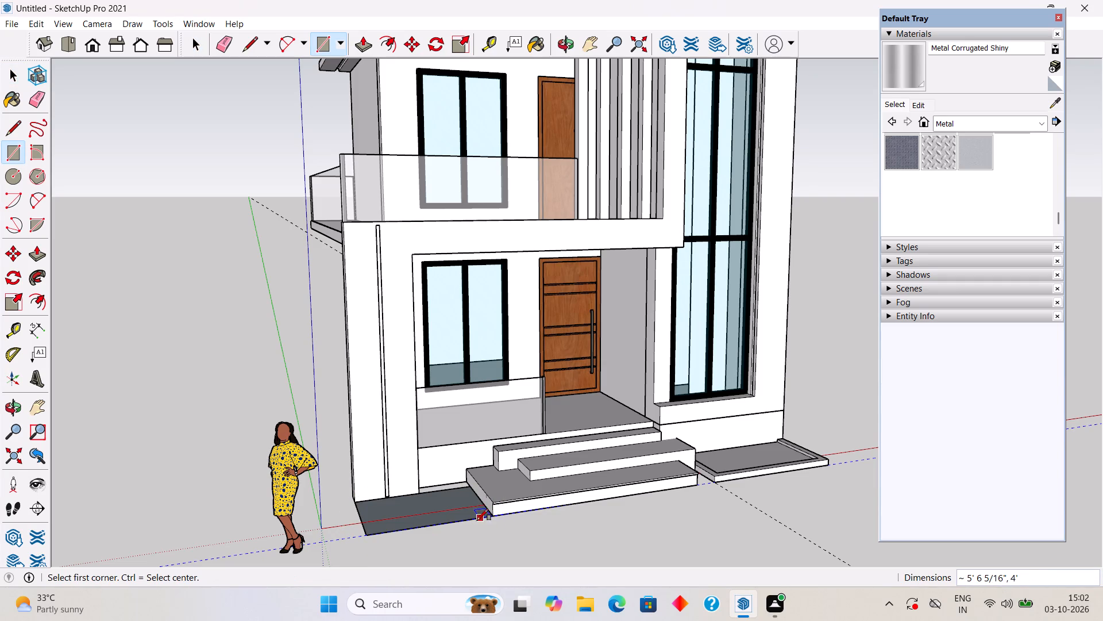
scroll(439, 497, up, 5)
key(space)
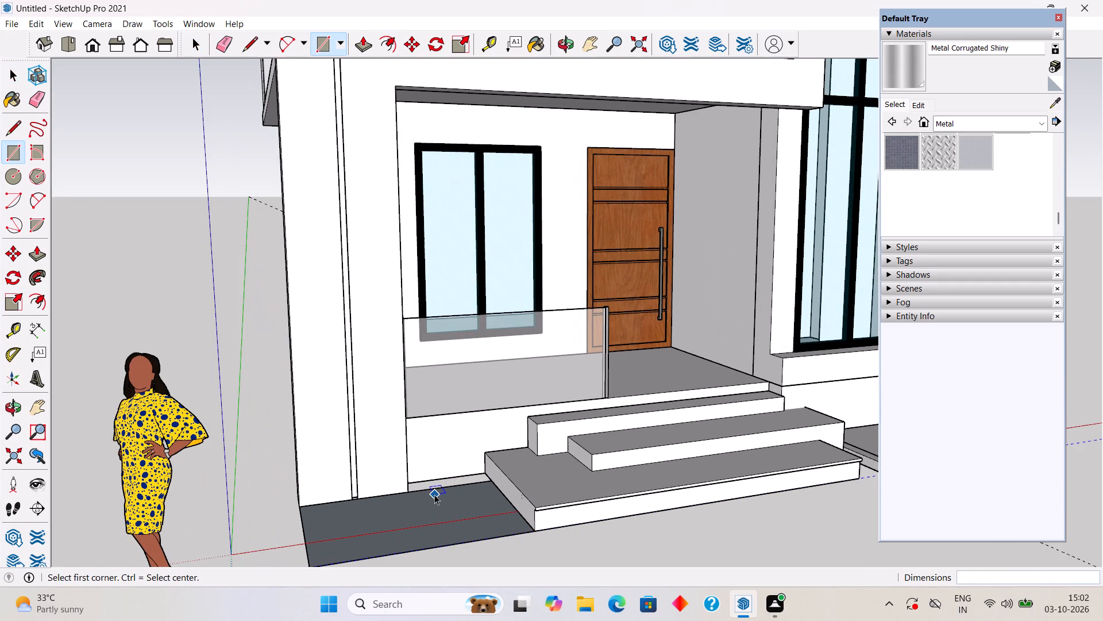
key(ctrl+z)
Place a guide parallel to the lowest step's side edge, through the porch column's outer base corner.
middle_drag(352, 497, 457, 480)
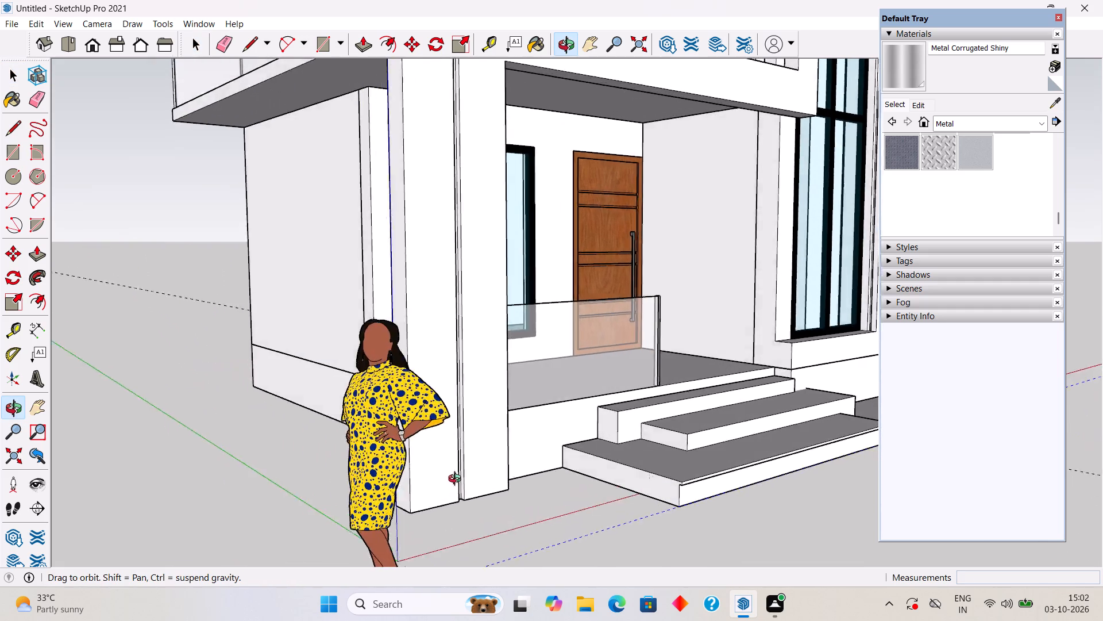
middle_drag(457, 480, 502, 504)
middle_drag(491, 516, 383, 522)
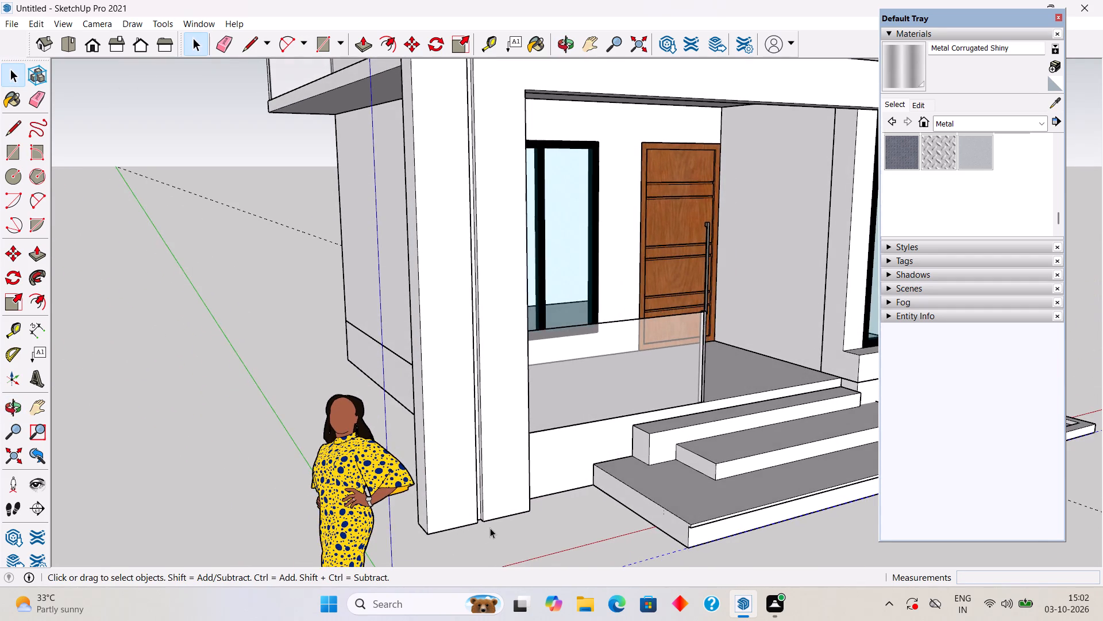
scroll(490, 528, up, 3)
middle_drag(466, 494, 432, 463)
scroll(432, 463, down, 2)
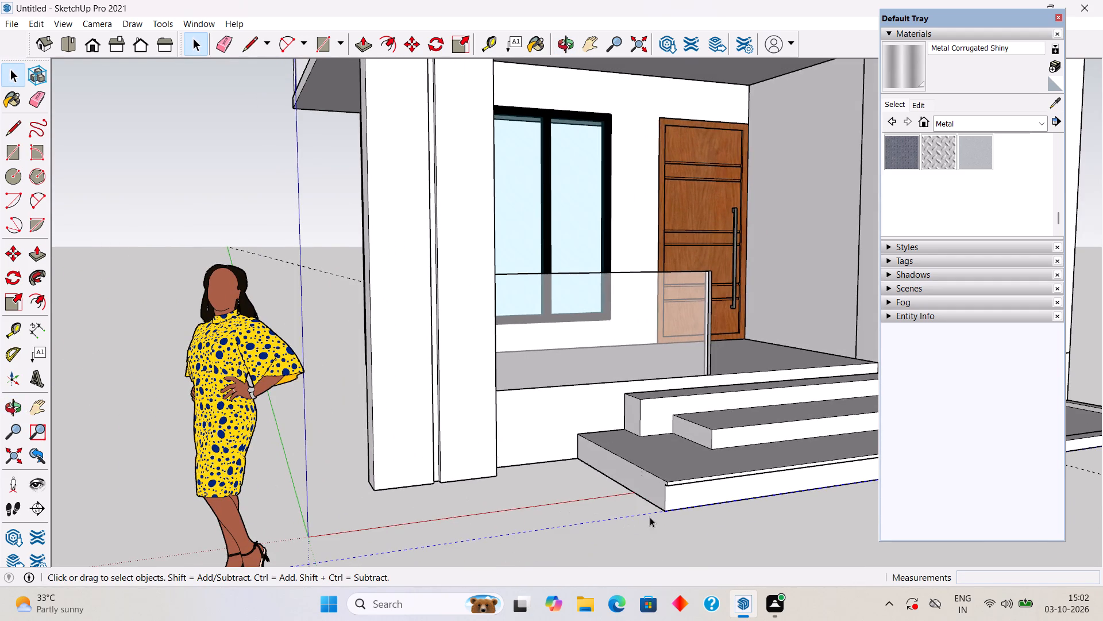
middle_drag(650, 517, 522, 543)
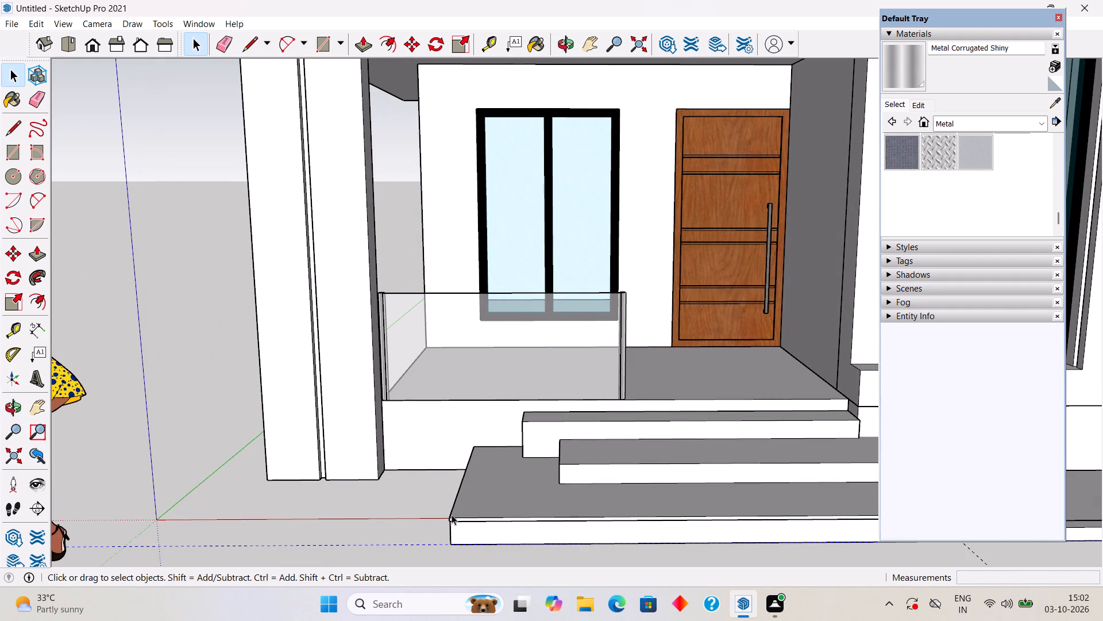
click(166, 427)
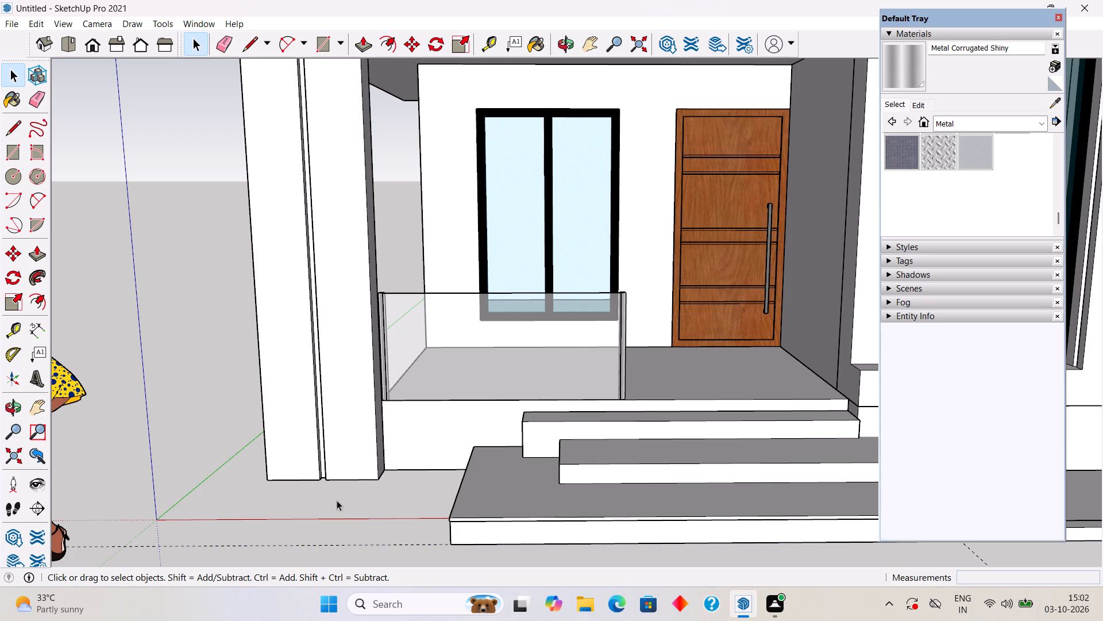
middle_drag(413, 514, 503, 515)
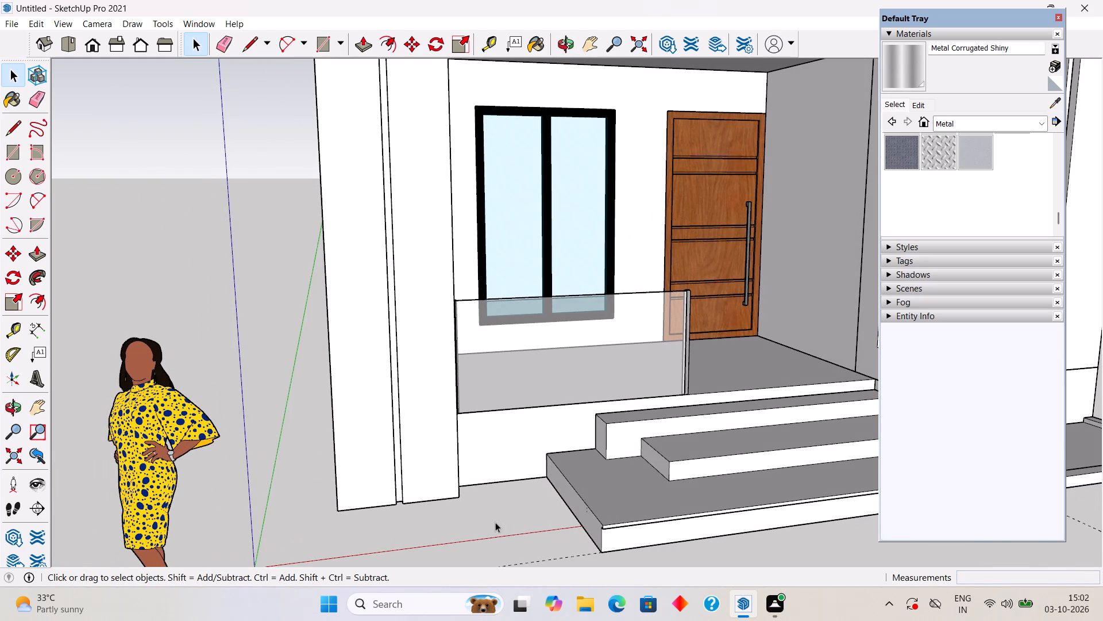
key(t)
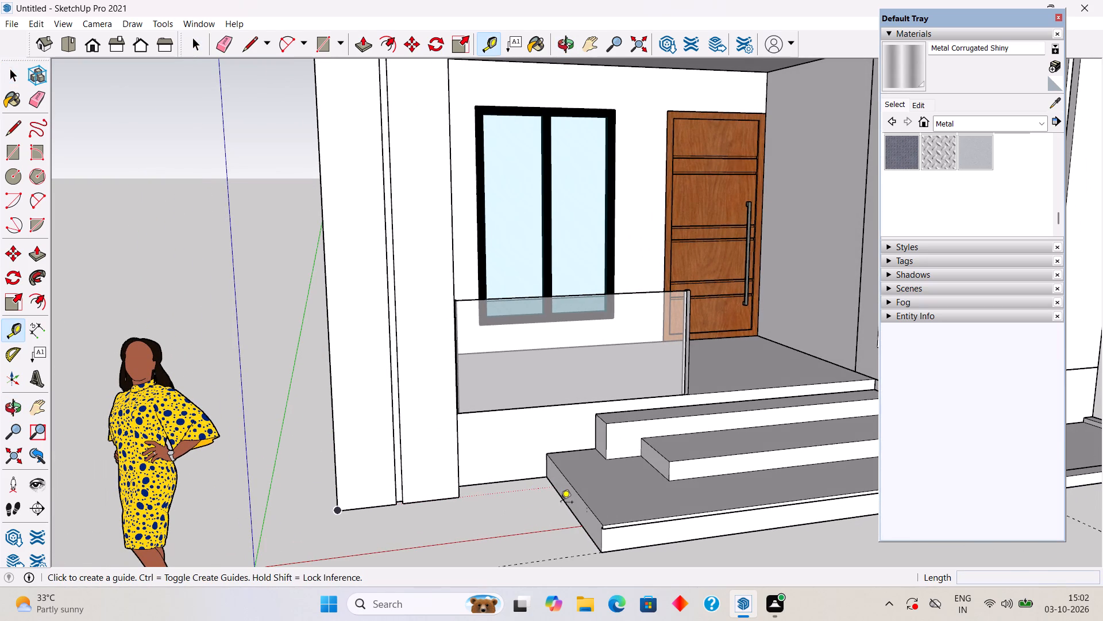
click(562, 494)
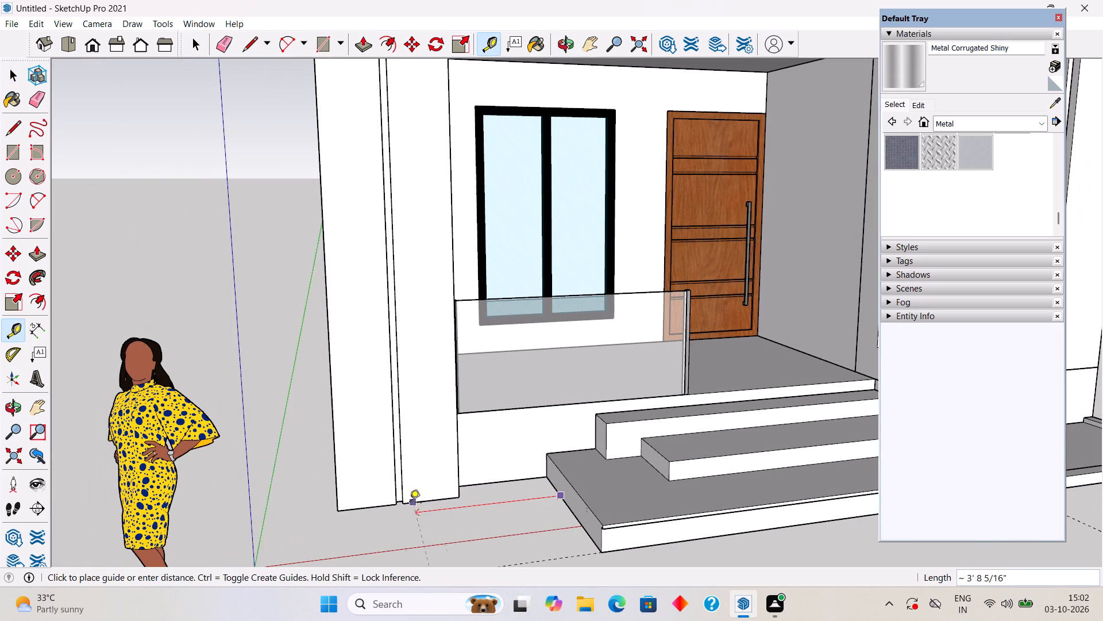
click(339, 506)
key(space)
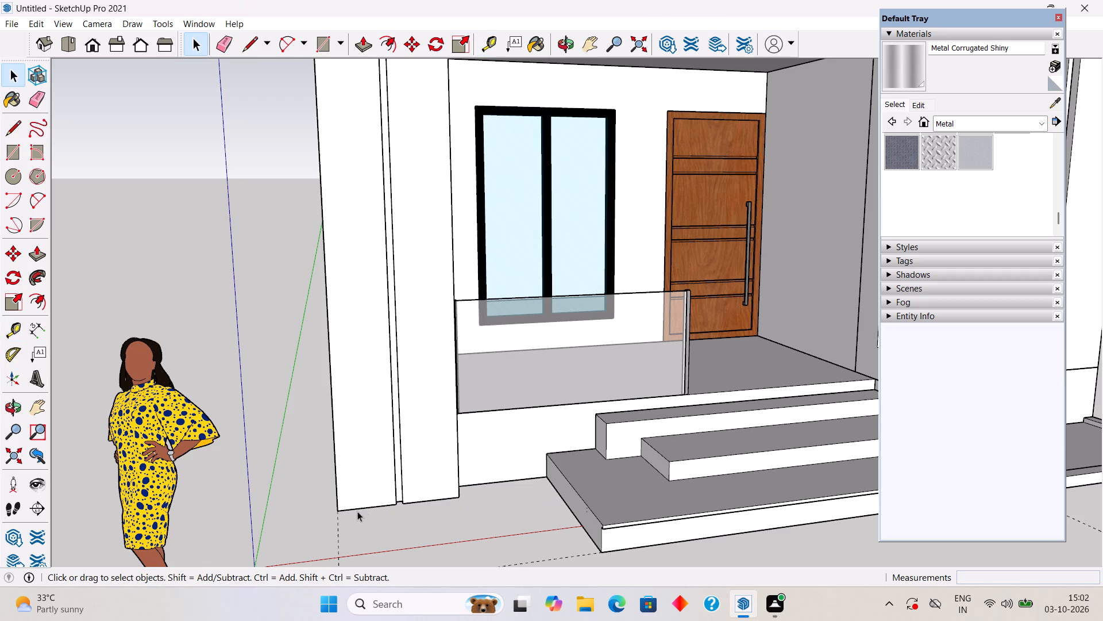
Draw a ground rectangle about 5' 6 5/16" by 4' 9" from the lowest step's rear corner at the wall out to the guide crossing.
key(r)
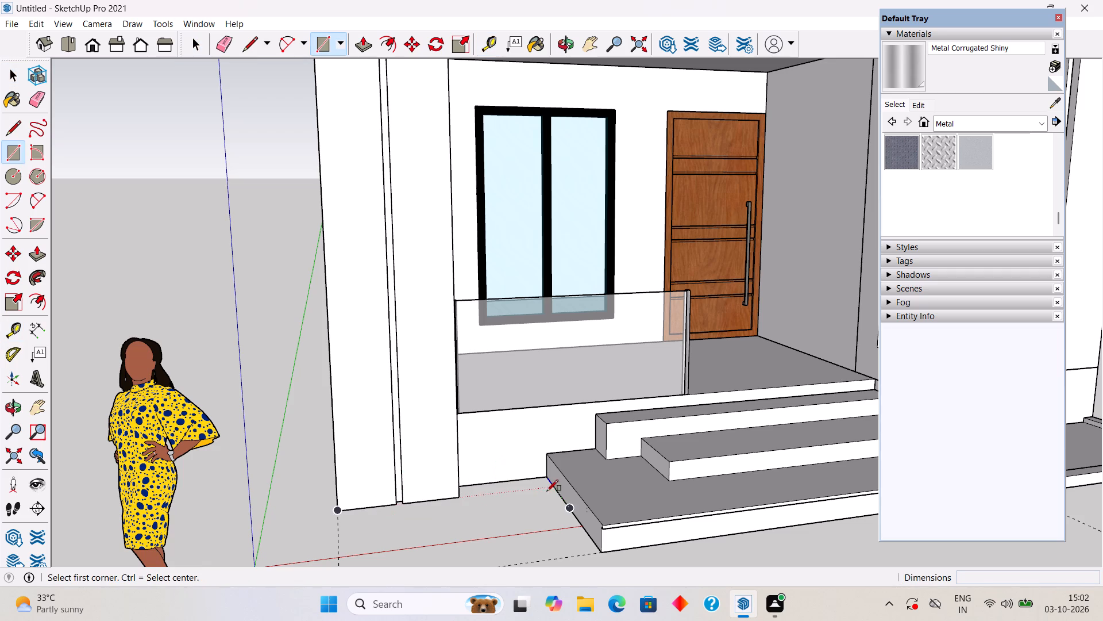
click(547, 476)
scroll(371, 556, down, 5)
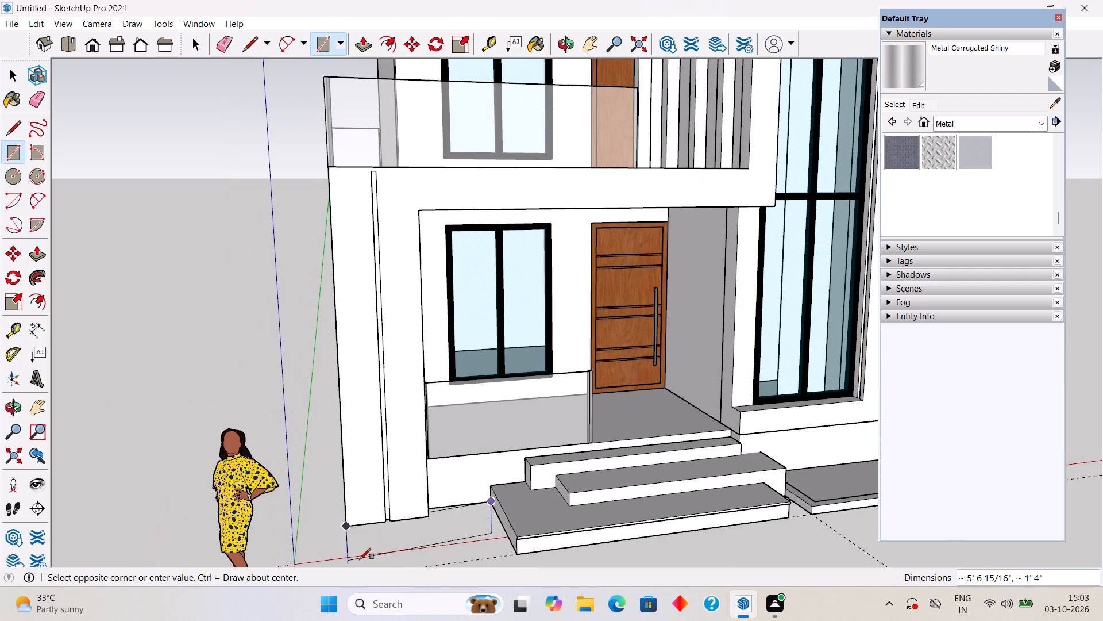
scroll(346, 546, down, 6)
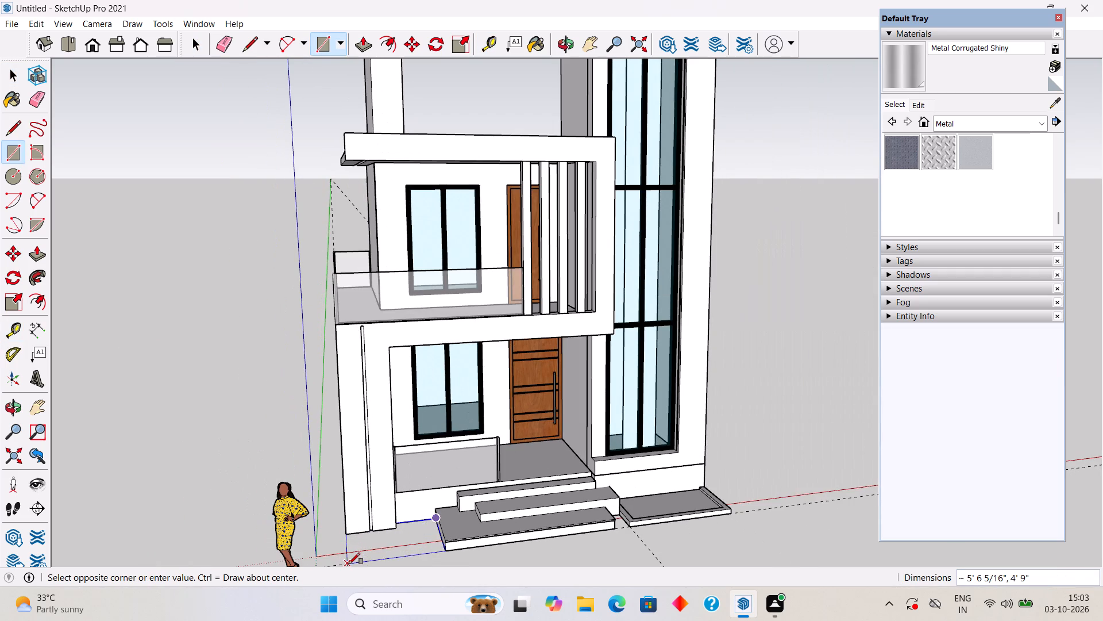
click(349, 564)
key(space)
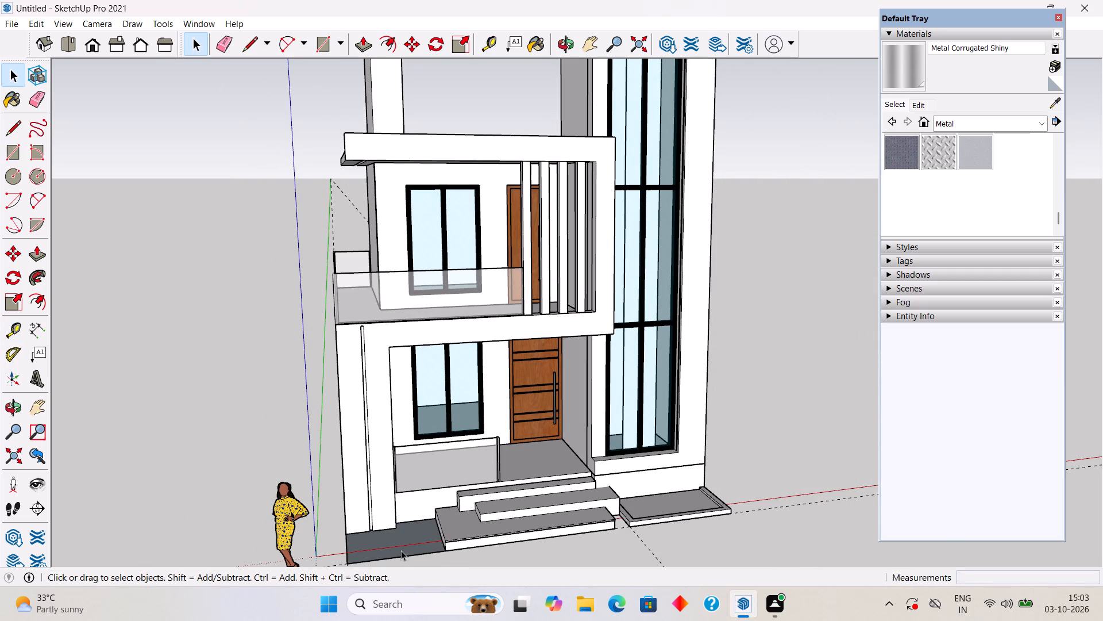
Pull the new ground rectangle up 3 13/16" to match the rim height of the bed beneath the tall window.
key(p)
click(404, 540)
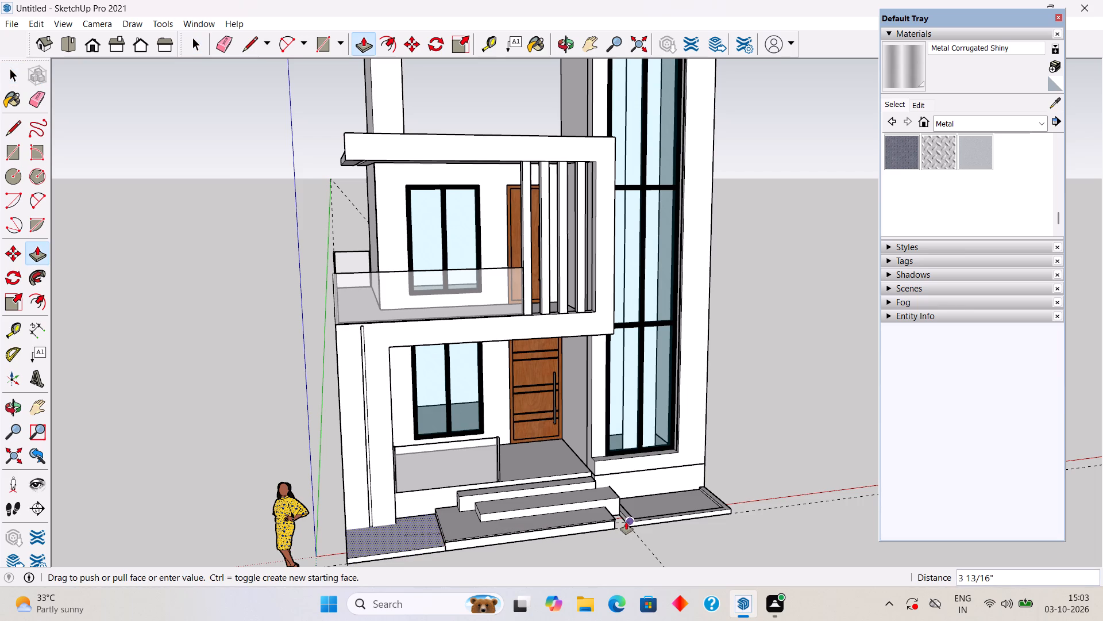
scroll(627, 522, up, 13)
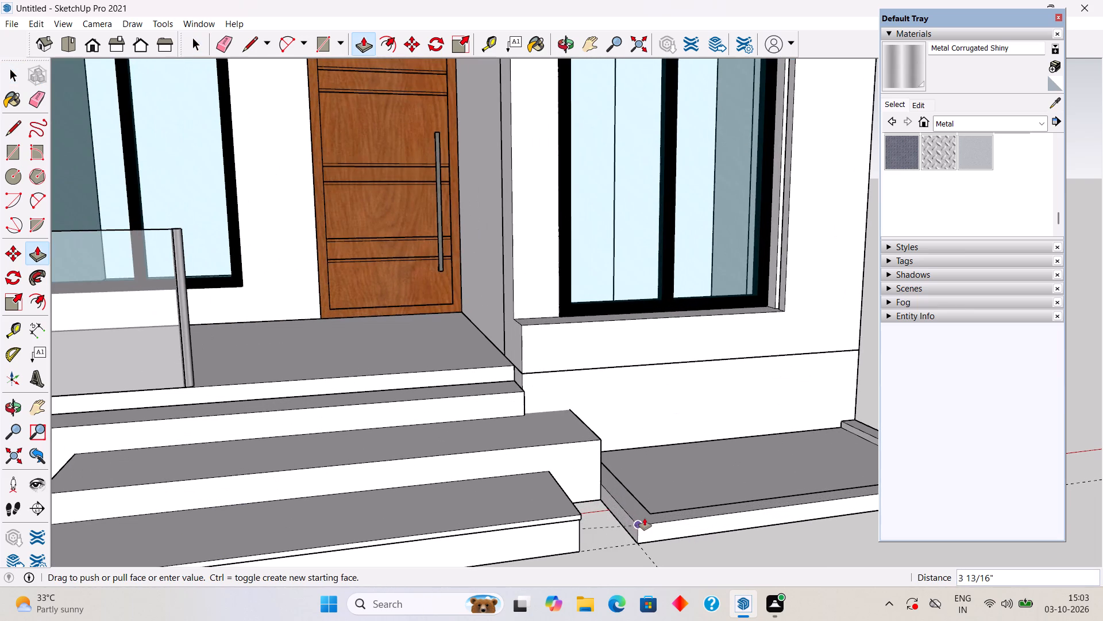
click(645, 518)
key(space)
Offset the top outline of the slab beside the porch column inward by about 3 1/4".
scroll(468, 547, down, 9)
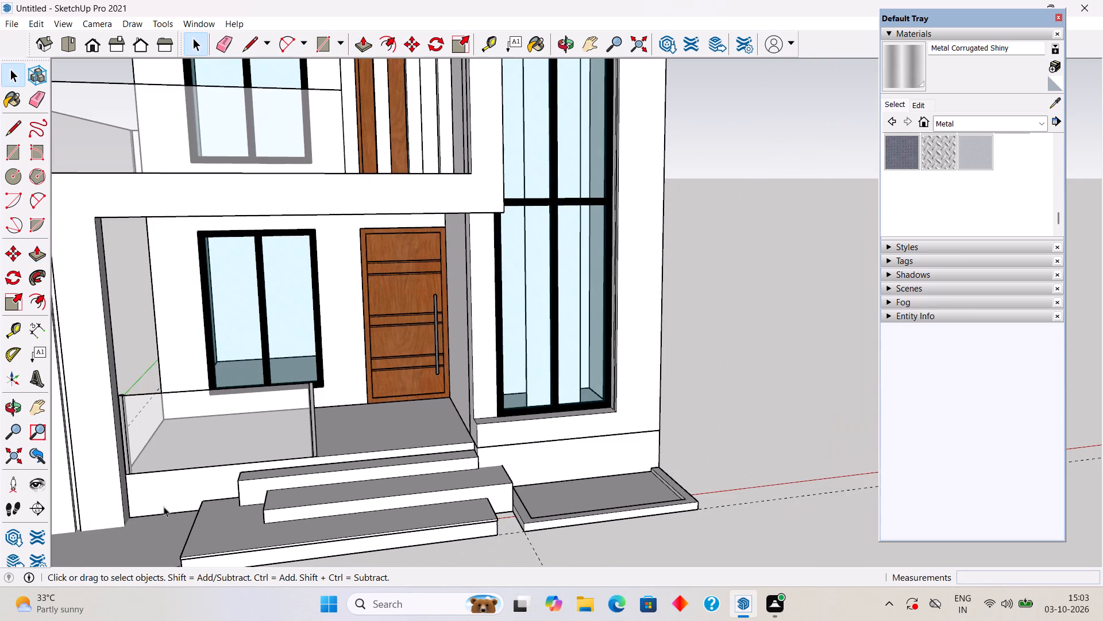
scroll(161, 507, down, 9)
middle_drag(180, 534, 229, 514)
scroll(229, 514, down, 5)
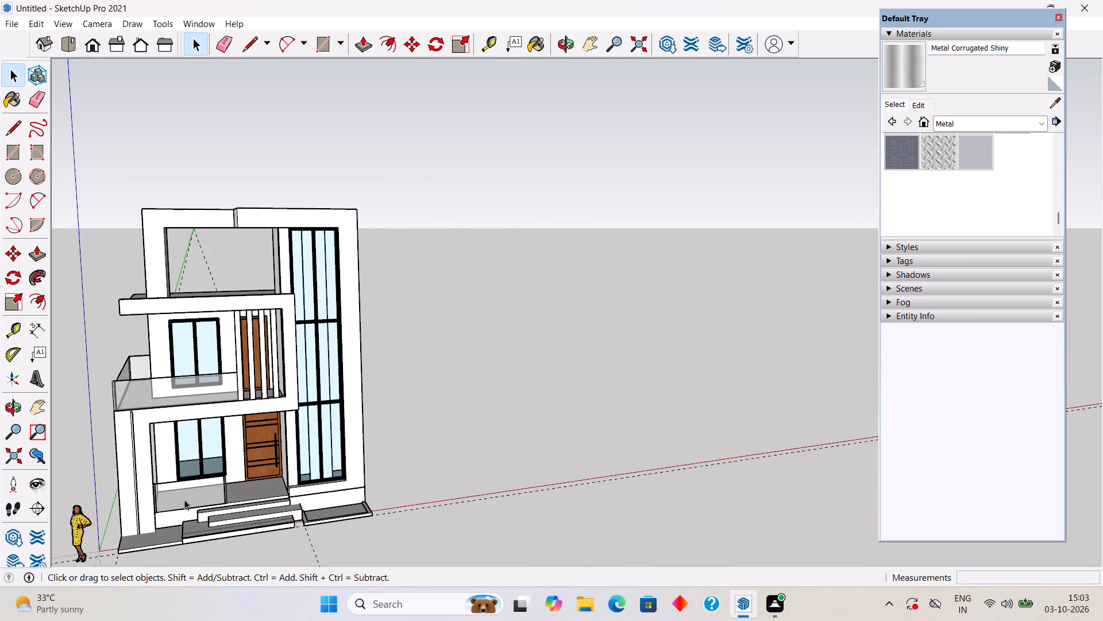
shift+middle_drag(184, 500, 494, 421)
scroll(489, 438, up, 5)
middle_drag(465, 441, 450, 488)
scroll(446, 493, up, 6)
click(446, 485)
key(f)
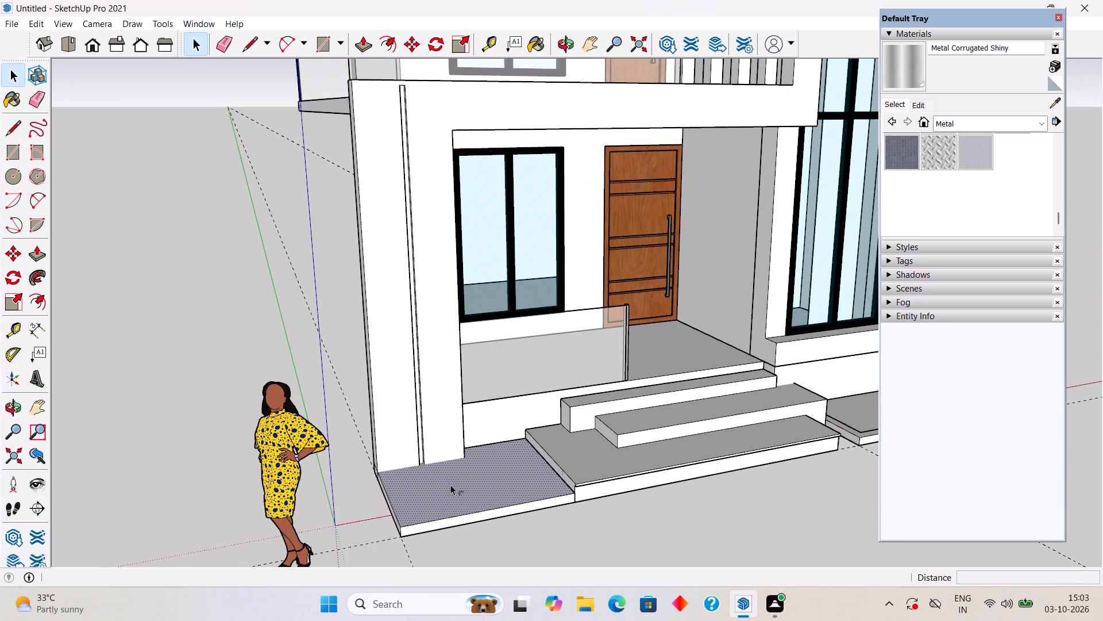
click(408, 503)
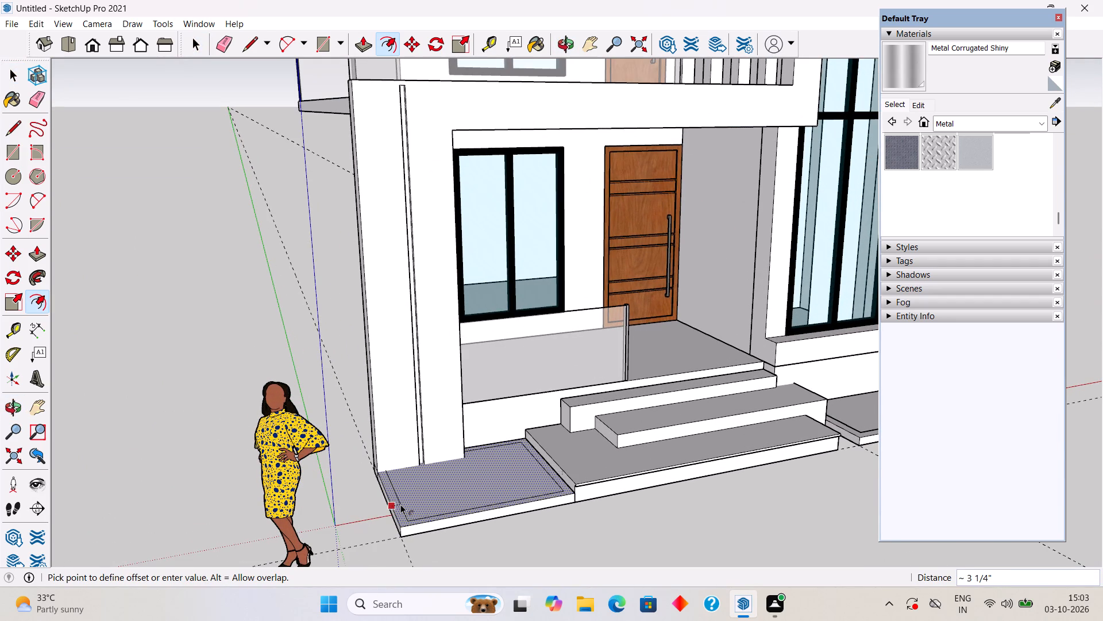
click(400, 504)
key(space)
Push the inner top face of the column-side slab down 1 7/16" to form a raised rim.
click(437, 491)
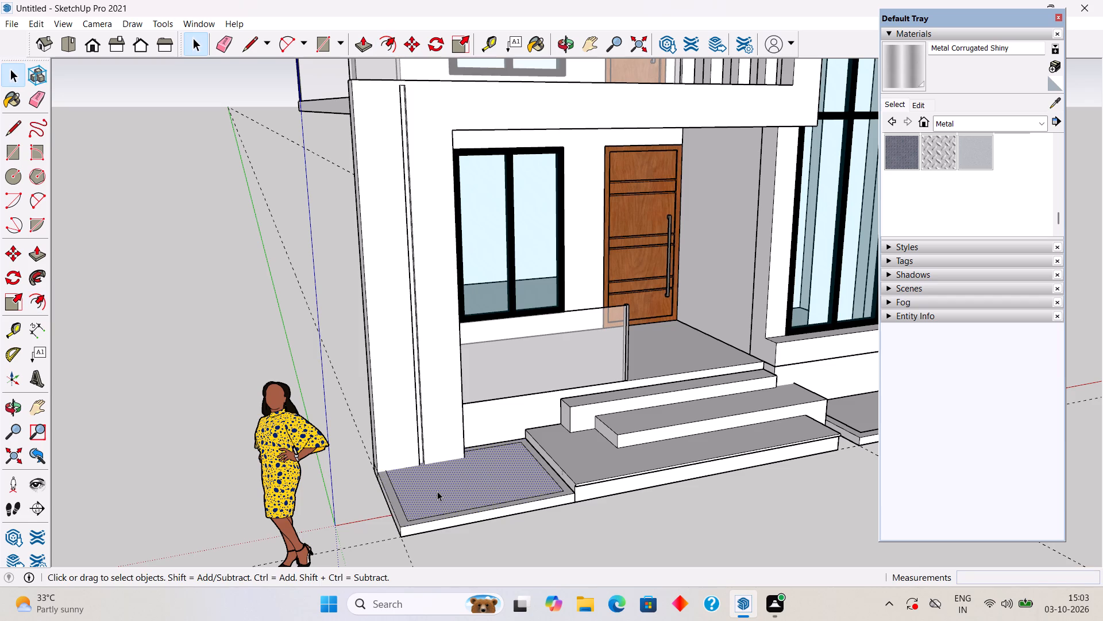
scroll(438, 491, up, 10)
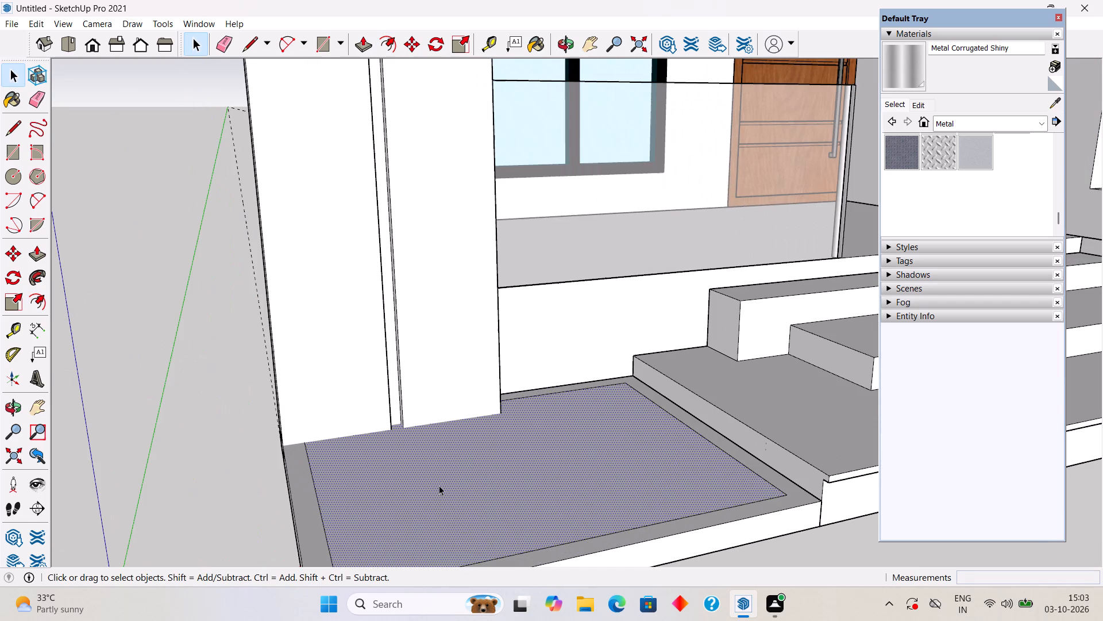
key(p)
click(439, 485)
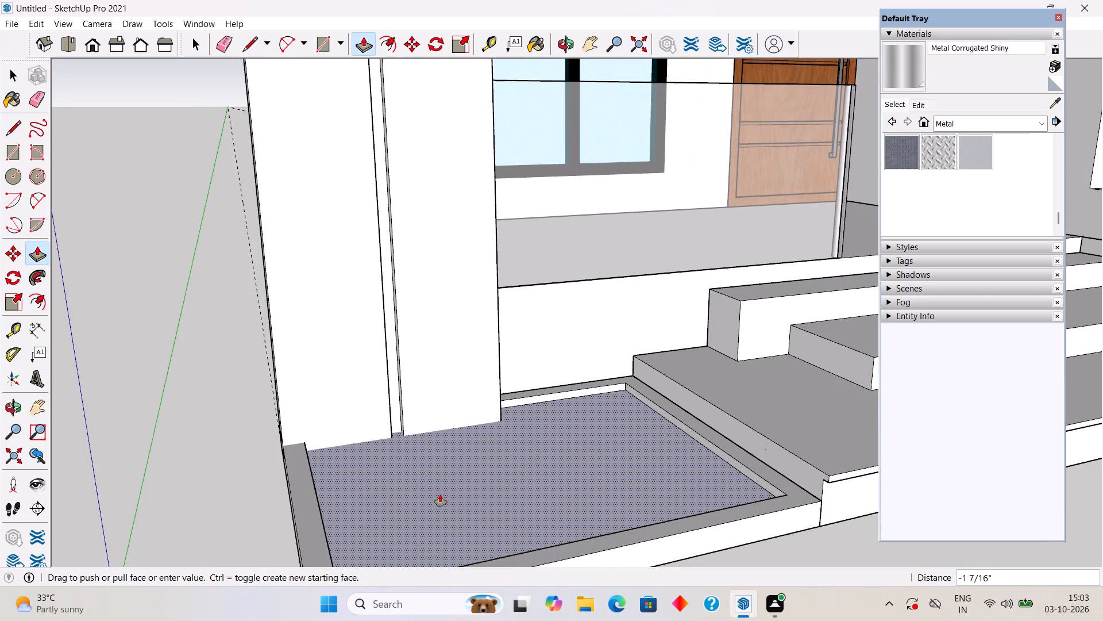
click(440, 496)
key(space)
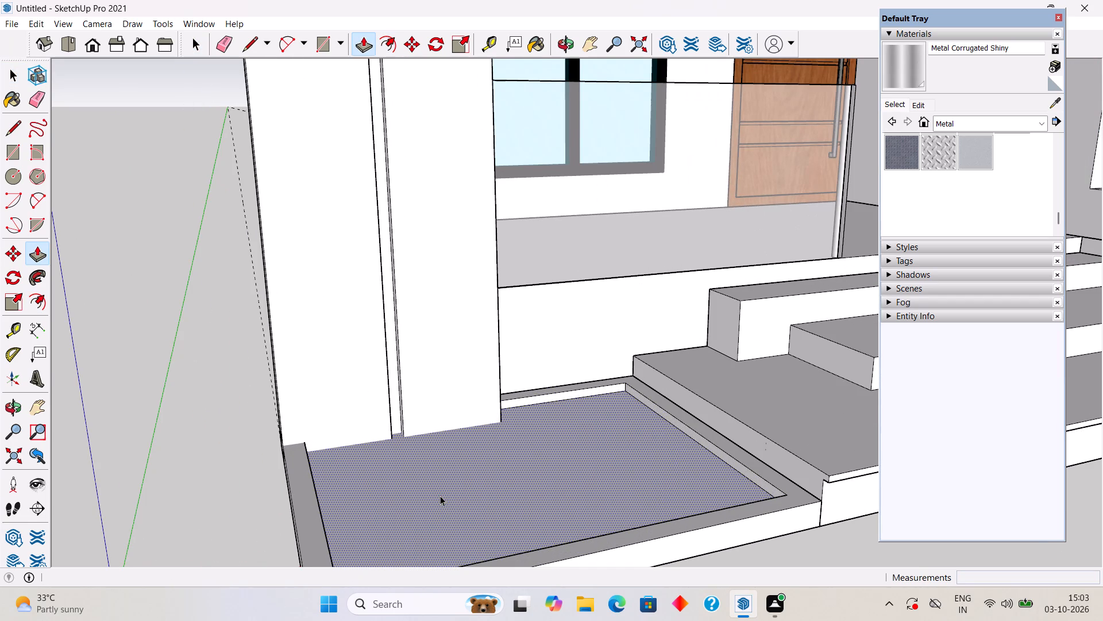
Group all the geometry of the rimmed bed beside the porch column.
triple_click(440, 496)
right_click(440, 496)
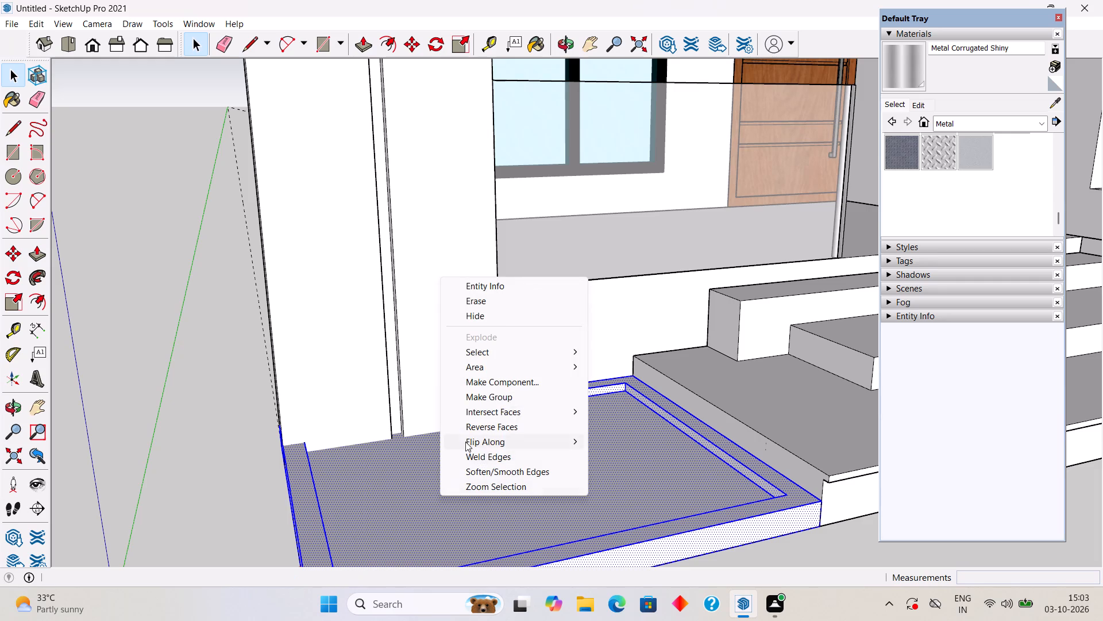
click(476, 396)
click(230, 359)
scroll(232, 355, down, 12)
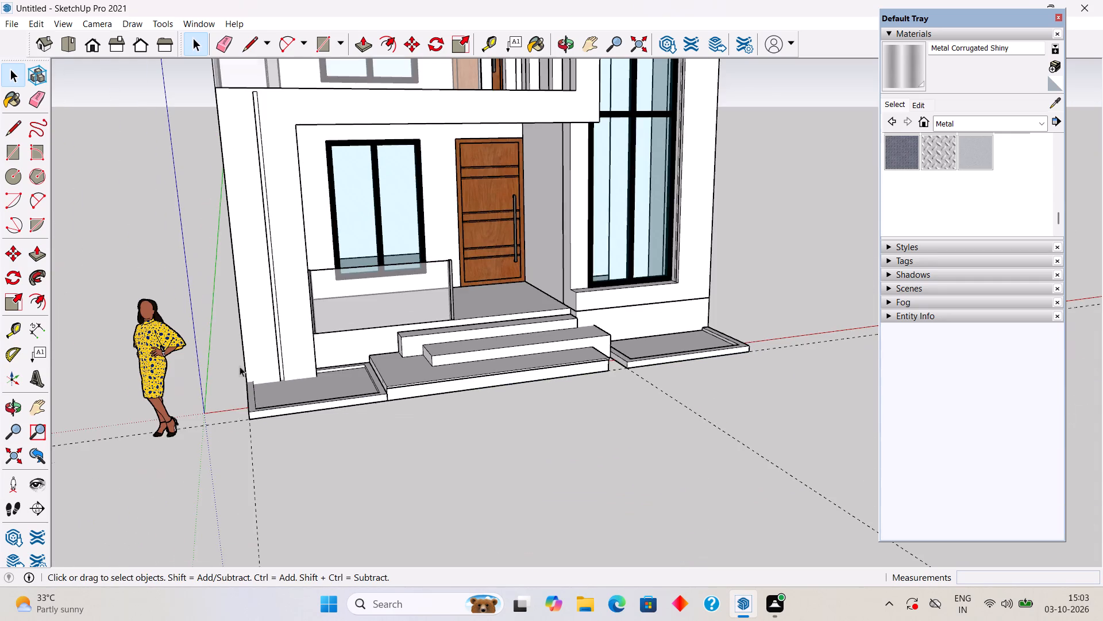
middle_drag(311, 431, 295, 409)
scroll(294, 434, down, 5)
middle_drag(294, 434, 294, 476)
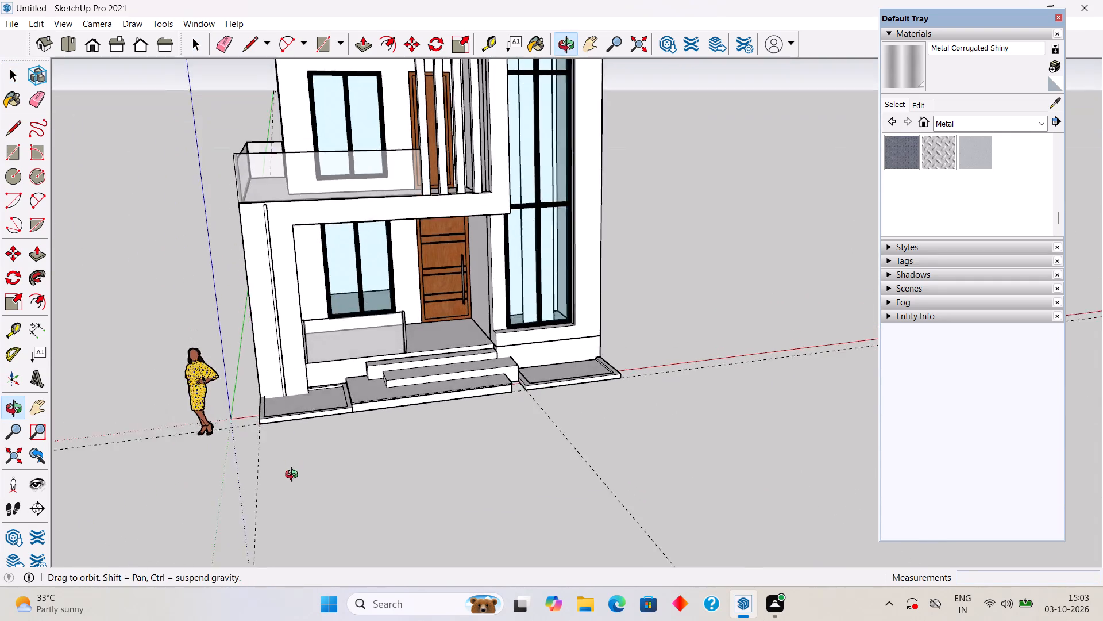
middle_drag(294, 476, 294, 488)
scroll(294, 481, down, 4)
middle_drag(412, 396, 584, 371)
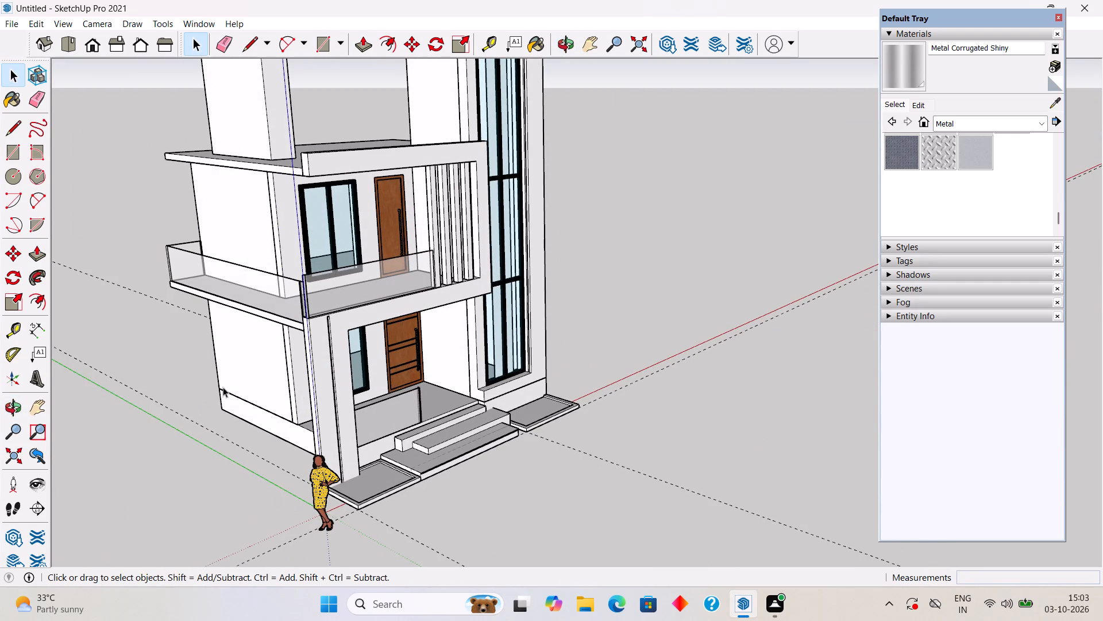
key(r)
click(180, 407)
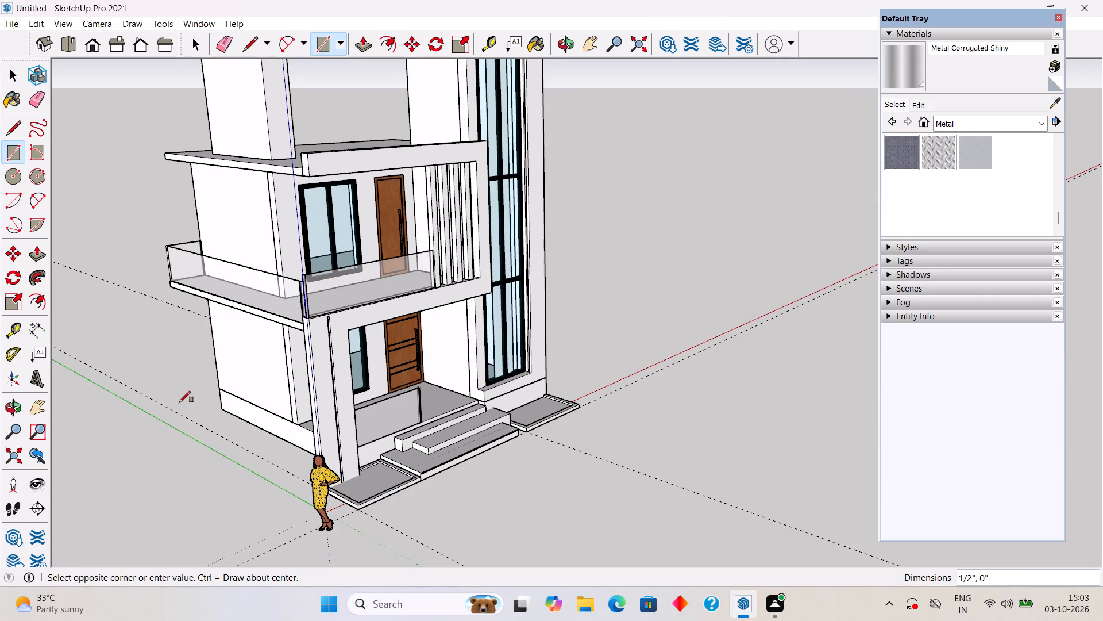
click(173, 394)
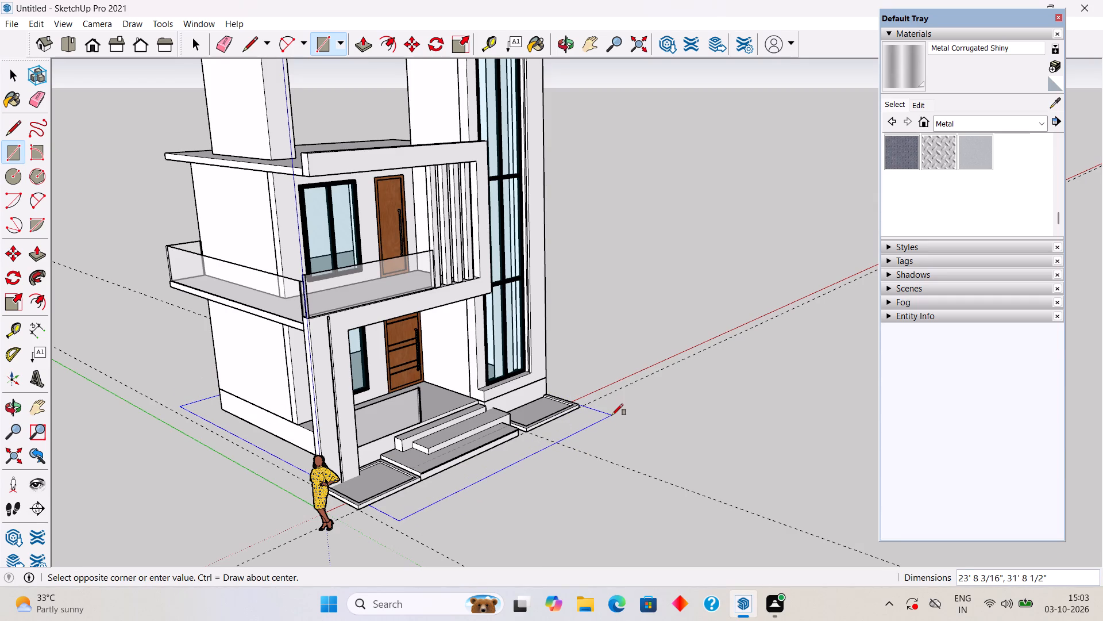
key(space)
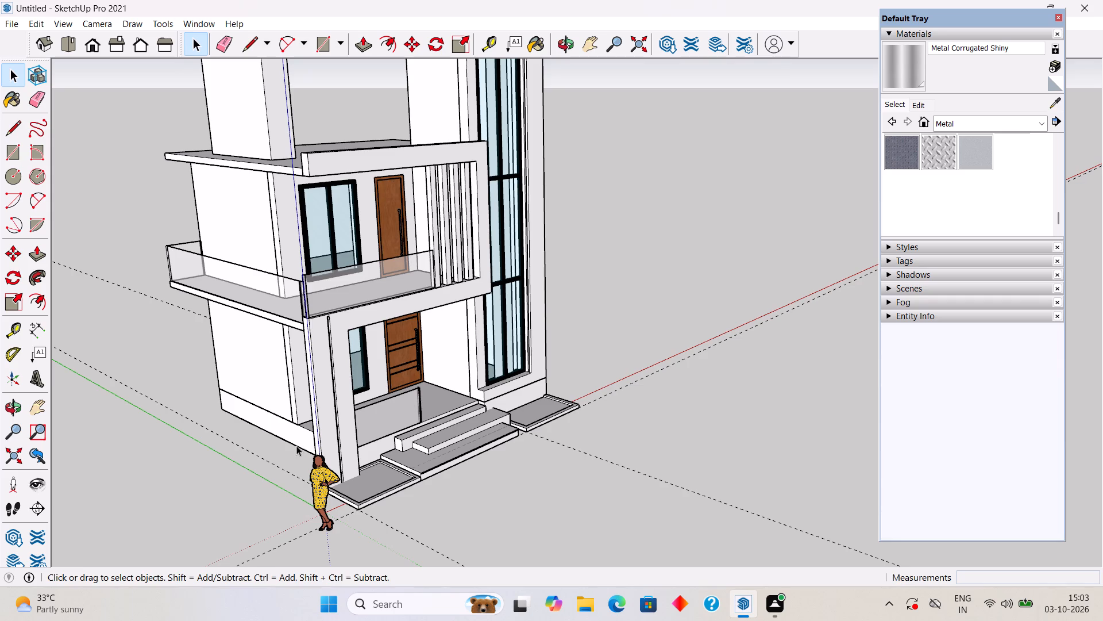
Draw a ground rectangle about 26' 5" by 27' 11" around the base of the house, extending past the steps and beds.
key(r)
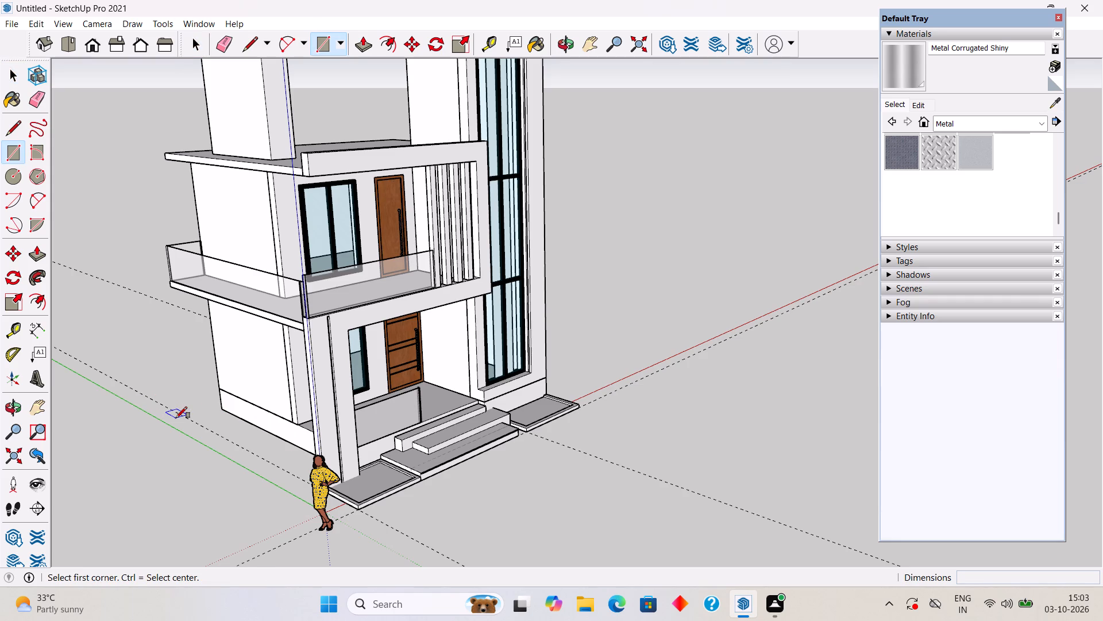
click(173, 420)
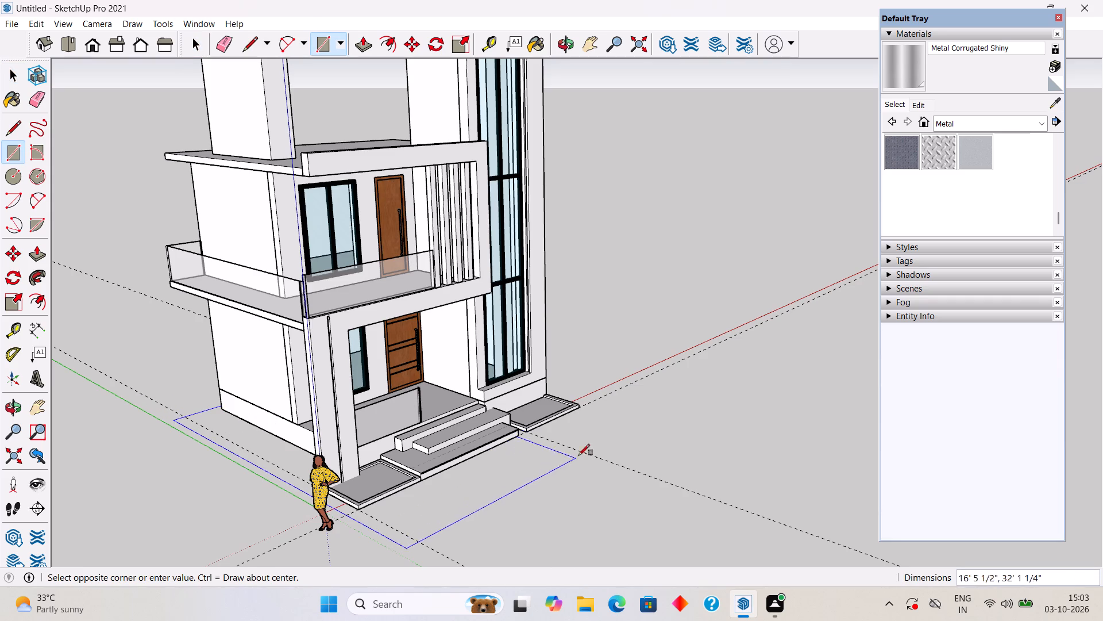
click(609, 409)
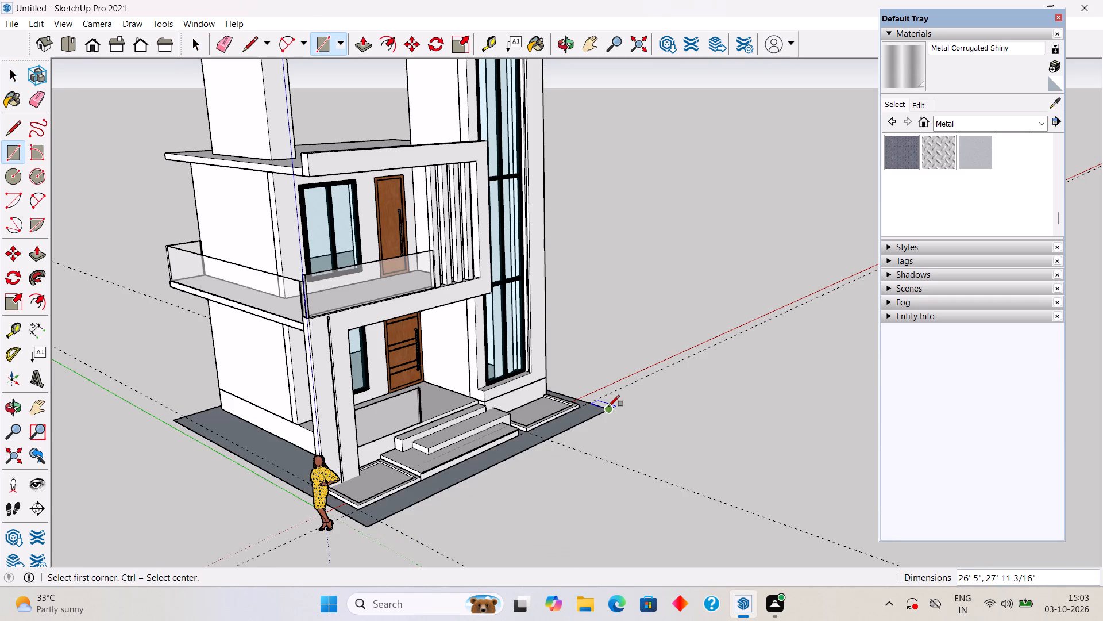
key(space)
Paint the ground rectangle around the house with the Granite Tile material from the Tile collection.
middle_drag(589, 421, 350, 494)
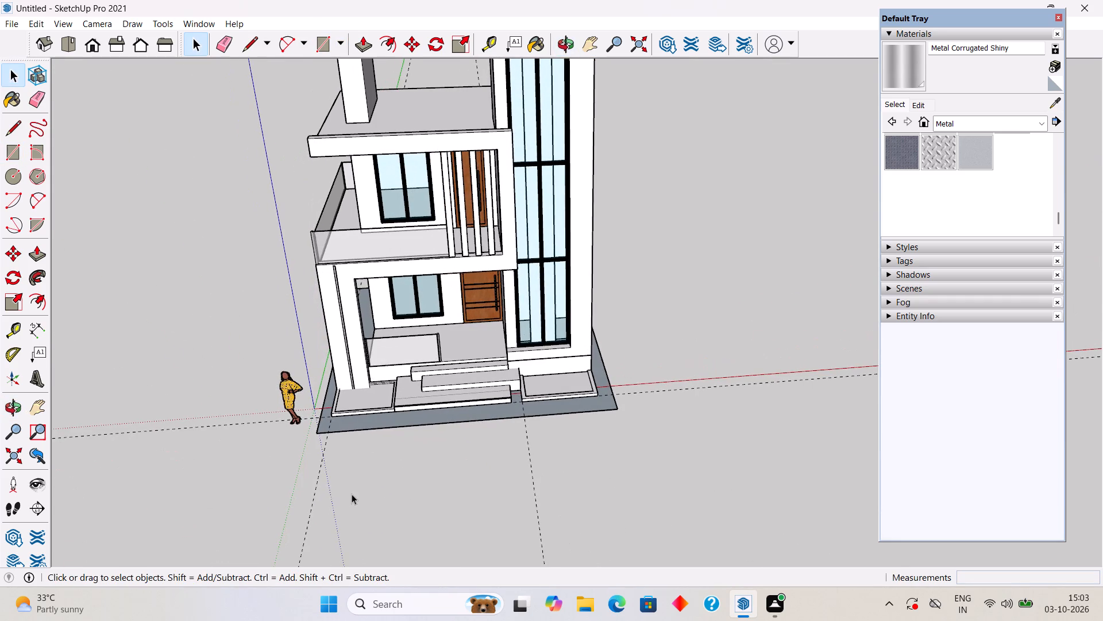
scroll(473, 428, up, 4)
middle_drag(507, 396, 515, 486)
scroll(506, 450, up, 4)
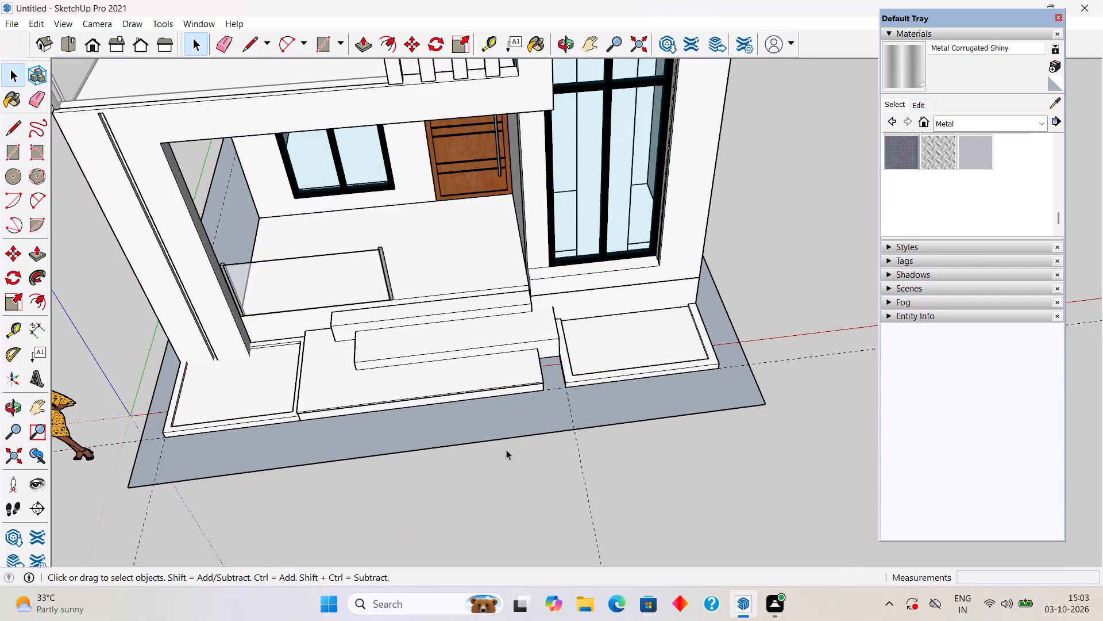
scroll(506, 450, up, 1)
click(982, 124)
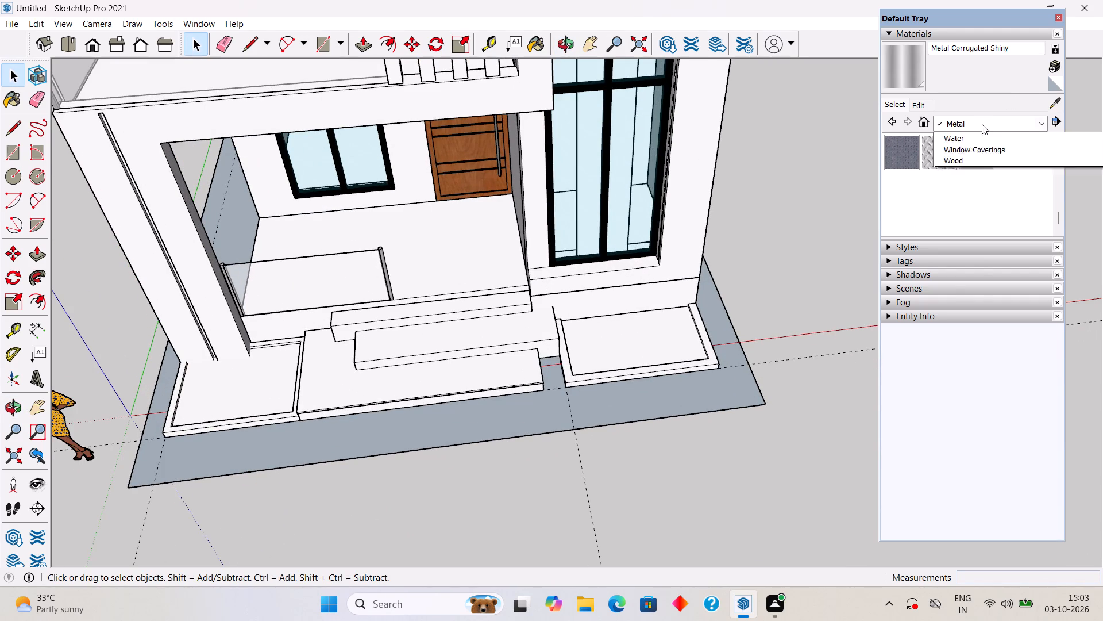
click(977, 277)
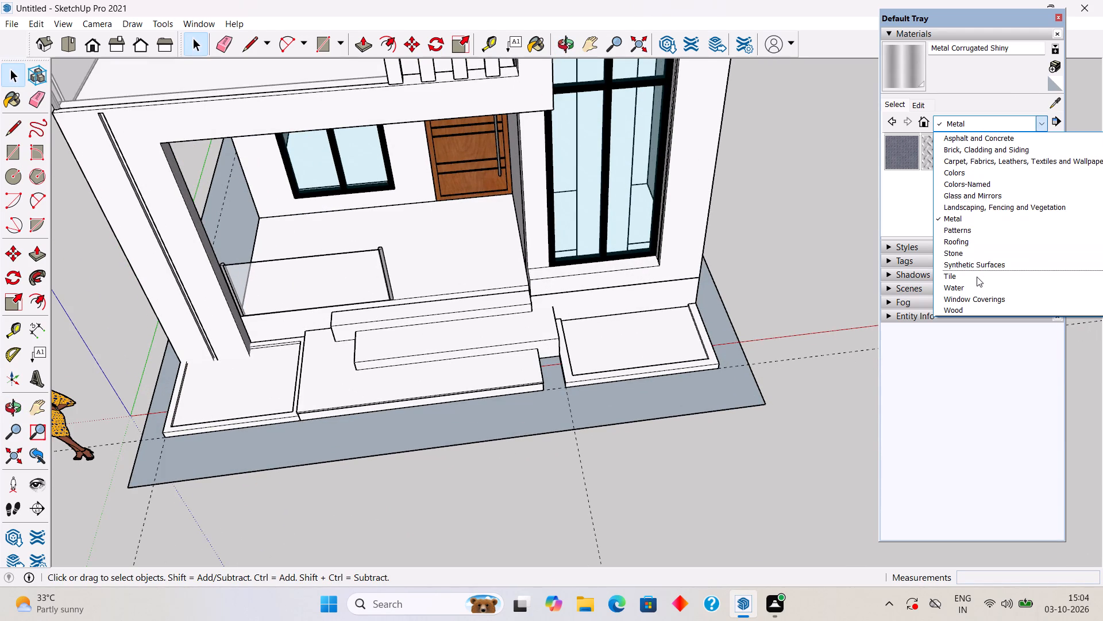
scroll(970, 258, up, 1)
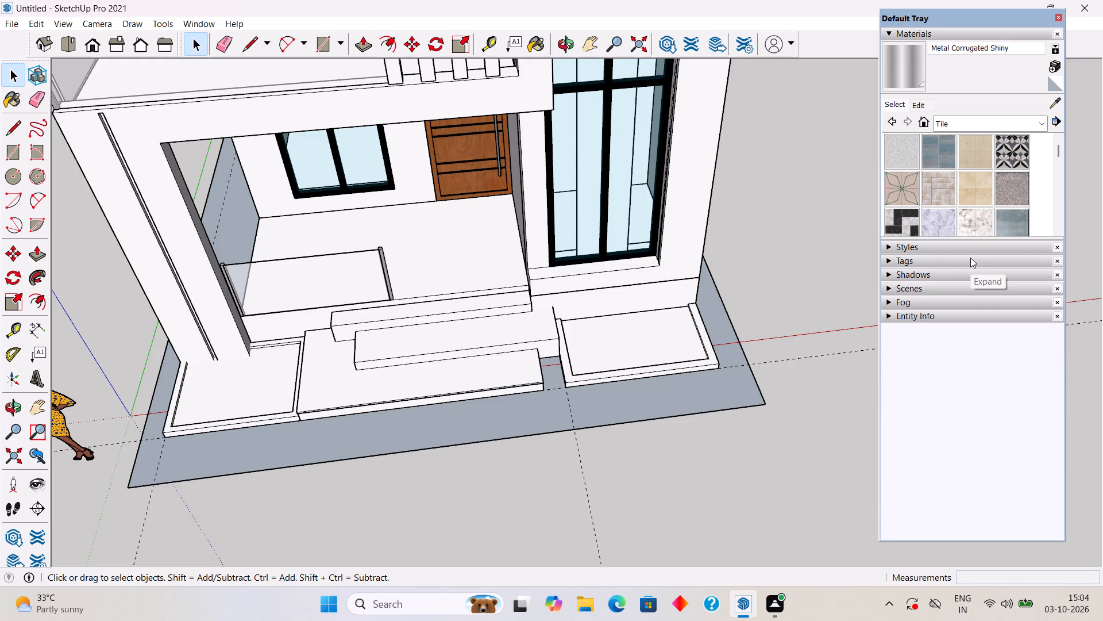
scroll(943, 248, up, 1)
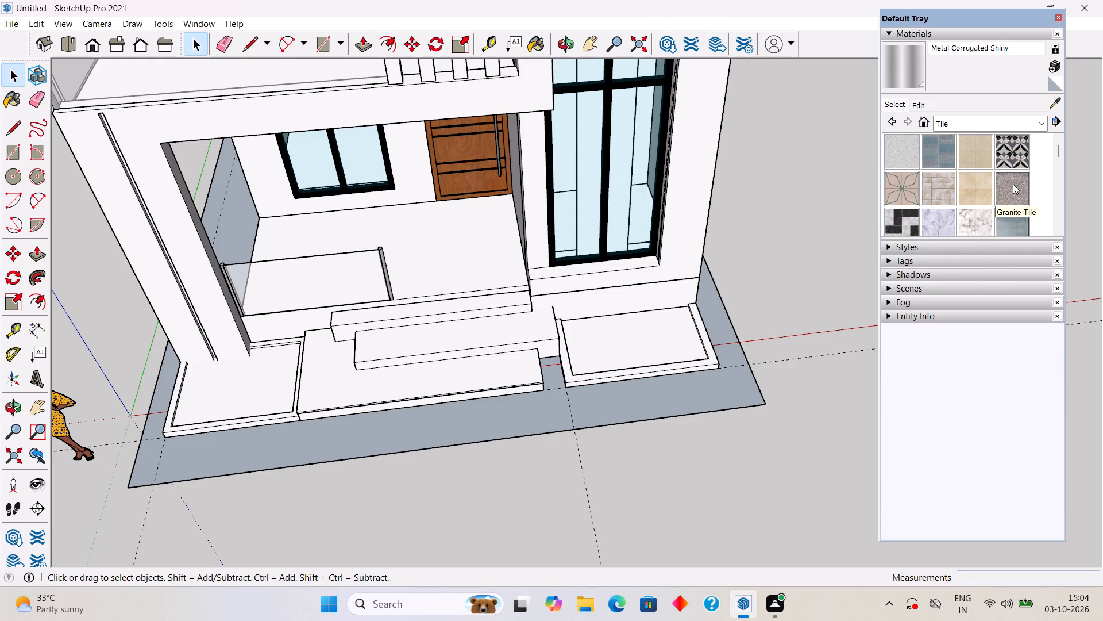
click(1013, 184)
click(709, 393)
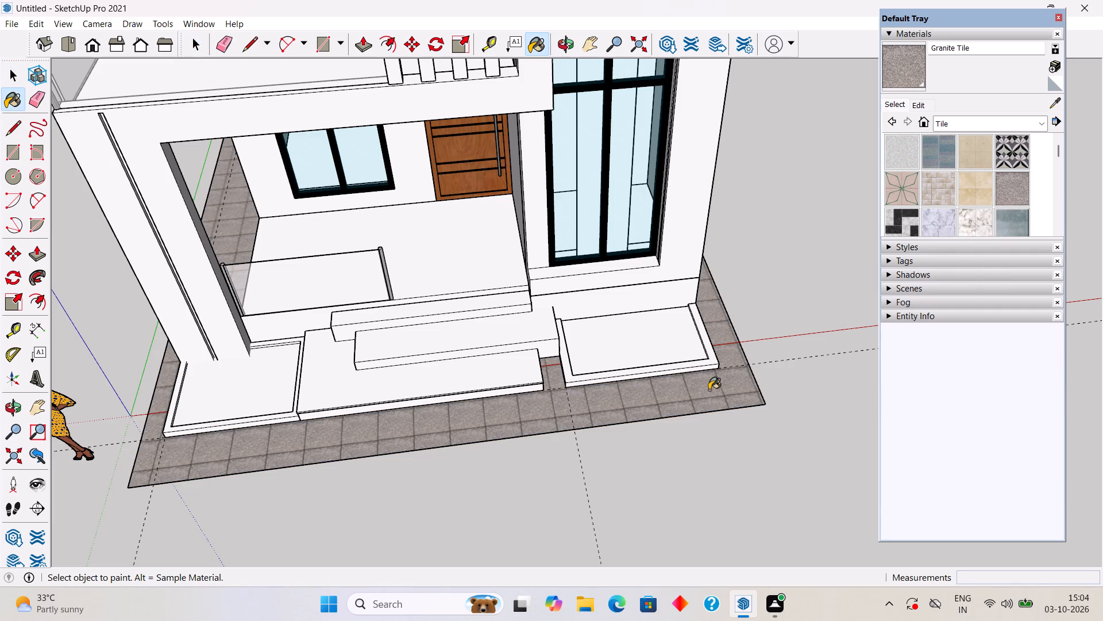
Paint the ground rectangle with the Terrazzo Tile Accent material from the Tile collection.
scroll(940, 208, down, 3)
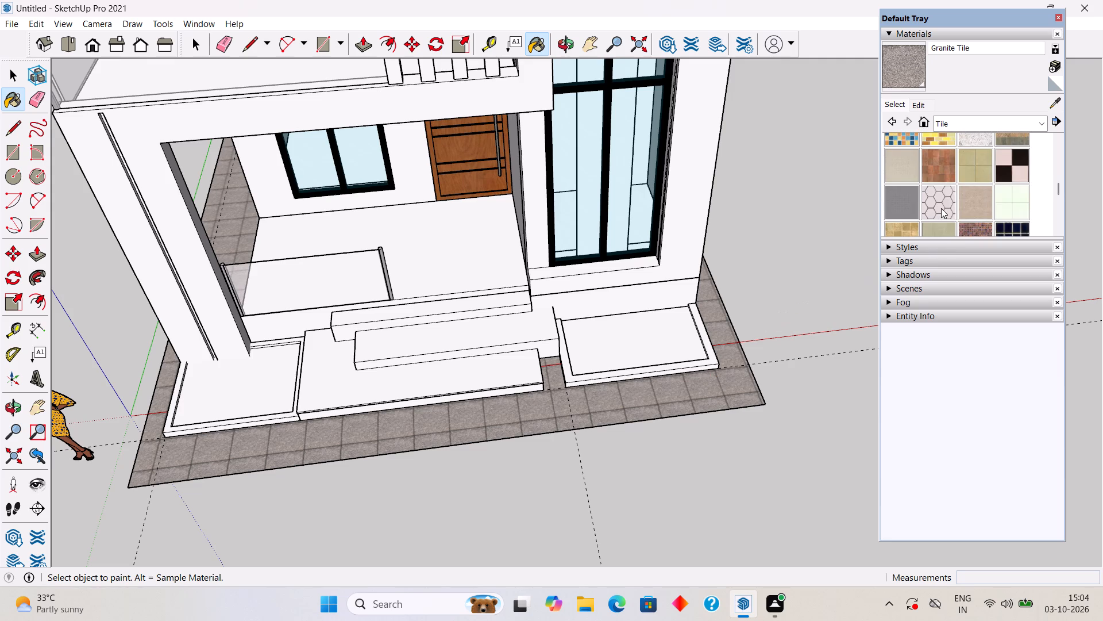
scroll(941, 208, down, 3)
scroll(941, 208, up, 2)
scroll(941, 208, down, 1)
scroll(1010, 172, up, 2)
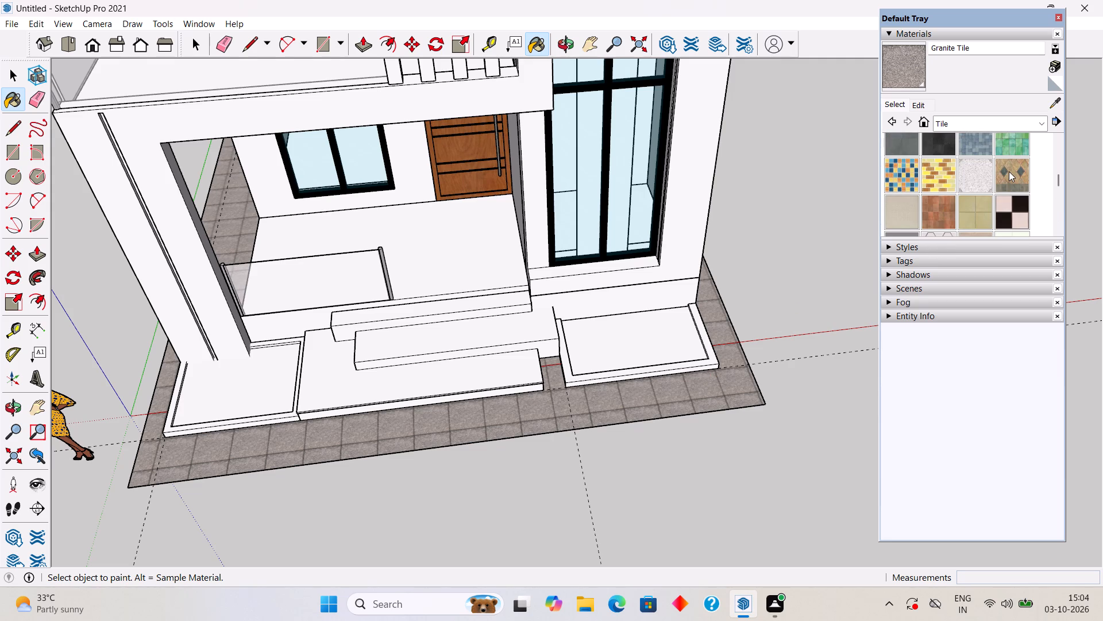
click(979, 184)
click(709, 385)
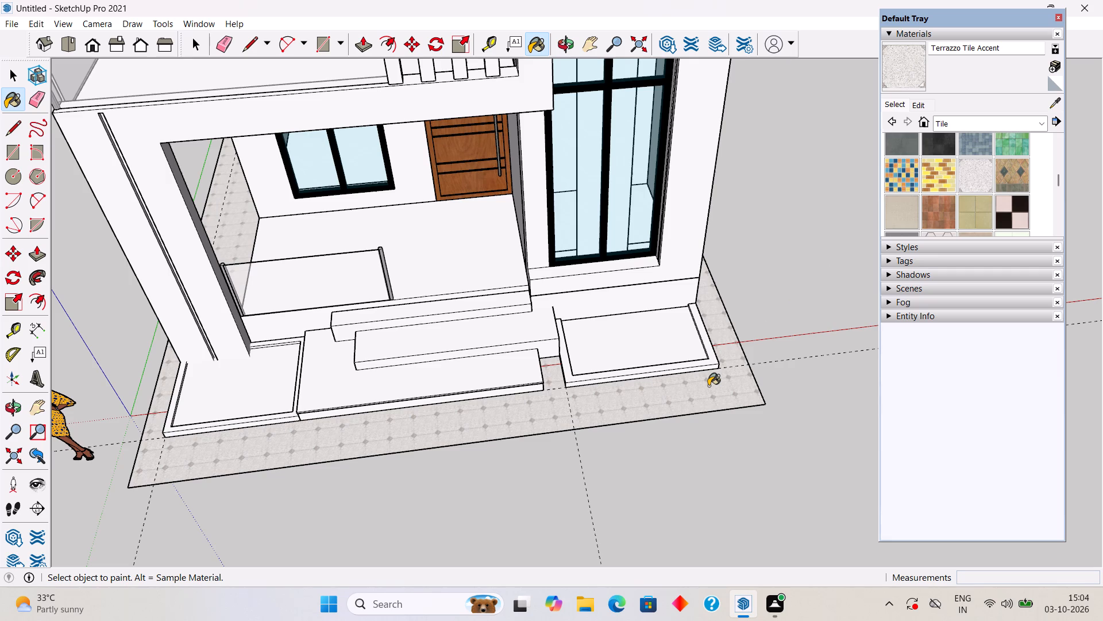
Darken the Terrazzo Tile Accent material to a medium grey-brown by lowering its colour brightness.
click(919, 105)
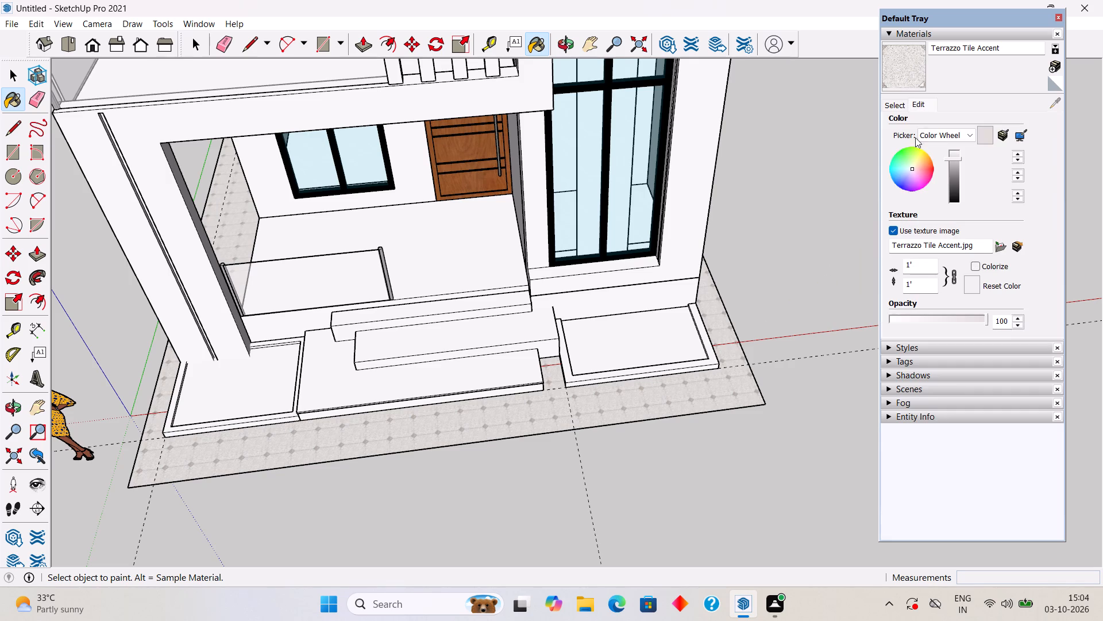
drag(955, 157, 959, 167)
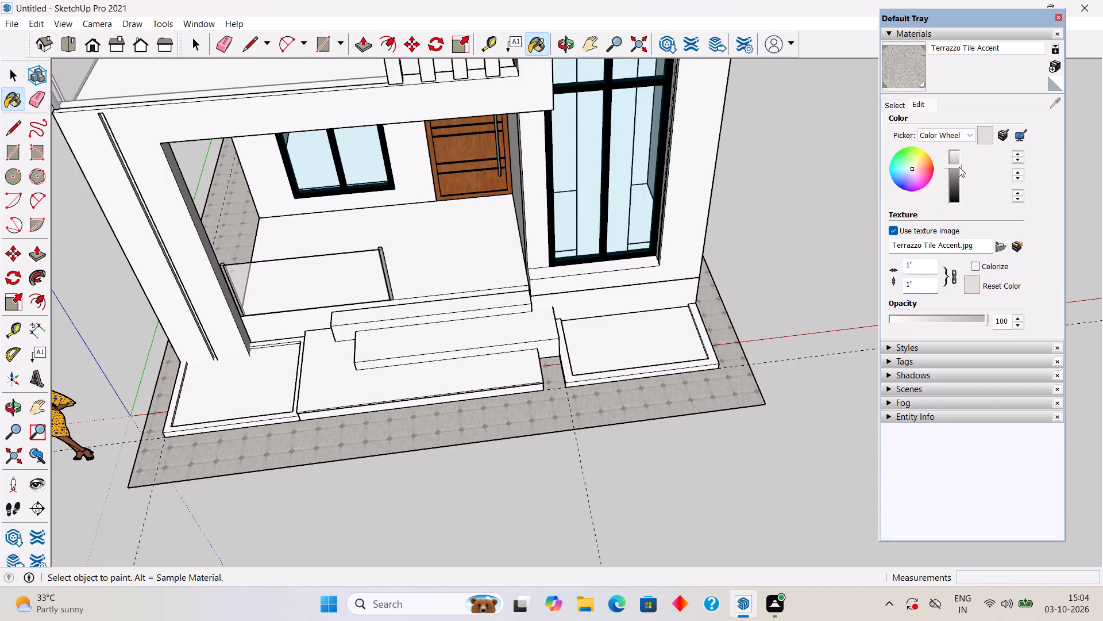
drag(959, 167, 959, 186)
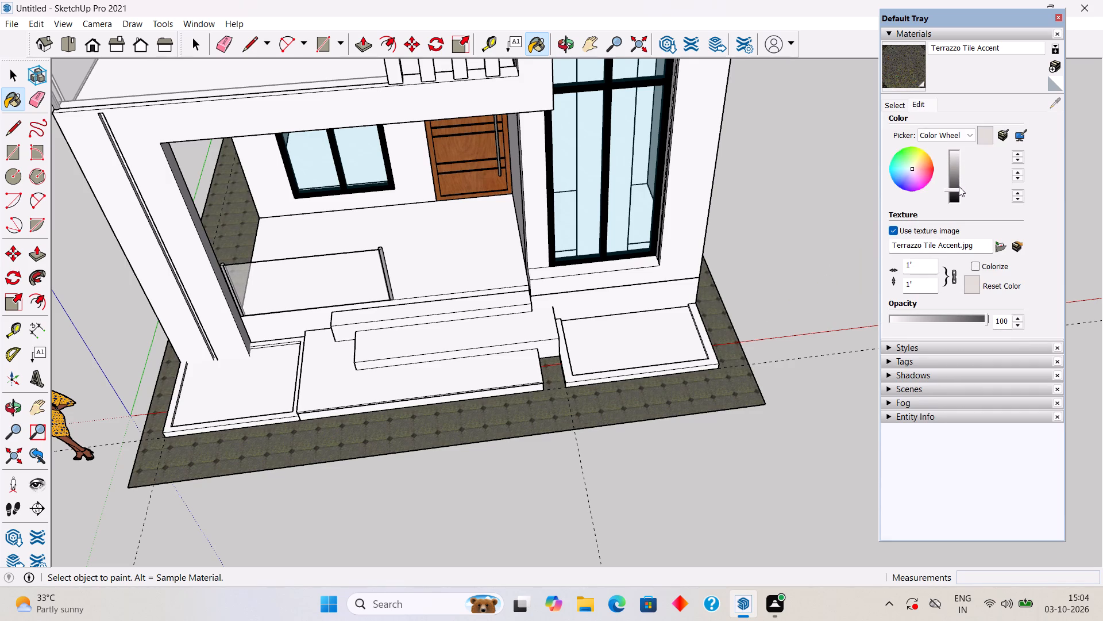
drag(959, 186, 958, 190)
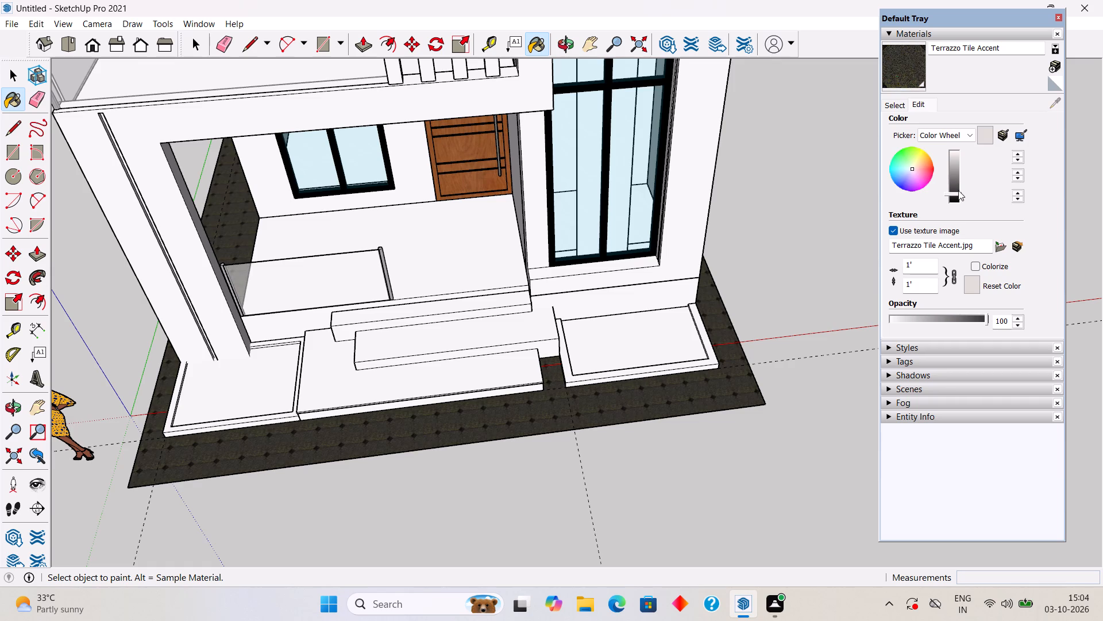
drag(958, 190, 957, 175)
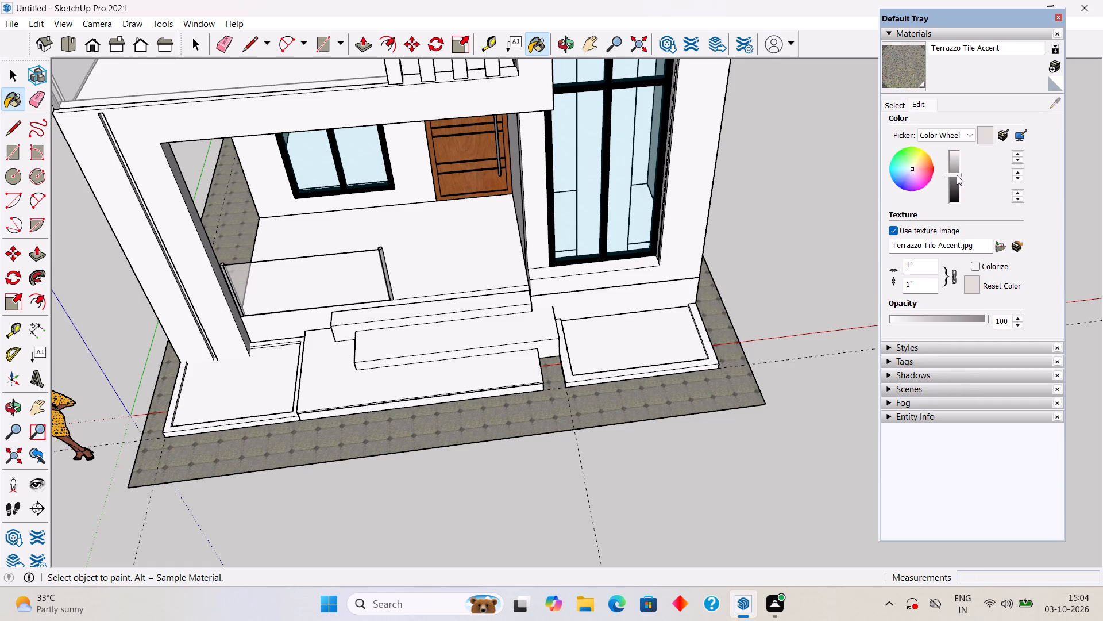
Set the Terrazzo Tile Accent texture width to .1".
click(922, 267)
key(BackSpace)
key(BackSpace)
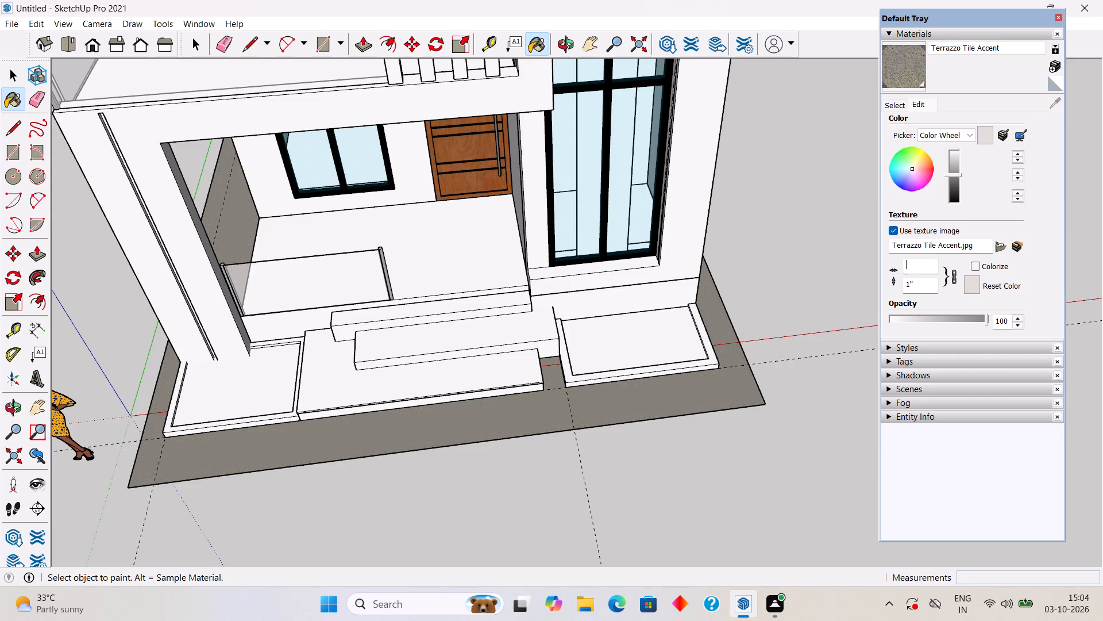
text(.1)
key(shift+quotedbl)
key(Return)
Set the Terrazzo Tile Accent texture width to .5".
key(BackSpace)
key(BackSpace)
key(BackSpace)
text(.5)
key(shift+quotedbl)
key(Return)
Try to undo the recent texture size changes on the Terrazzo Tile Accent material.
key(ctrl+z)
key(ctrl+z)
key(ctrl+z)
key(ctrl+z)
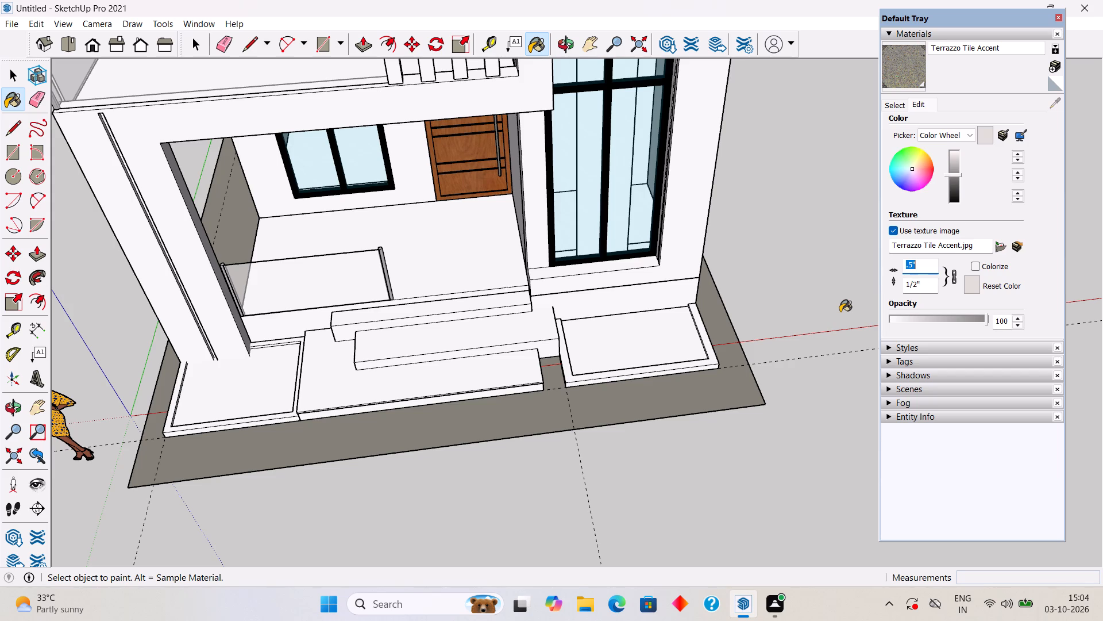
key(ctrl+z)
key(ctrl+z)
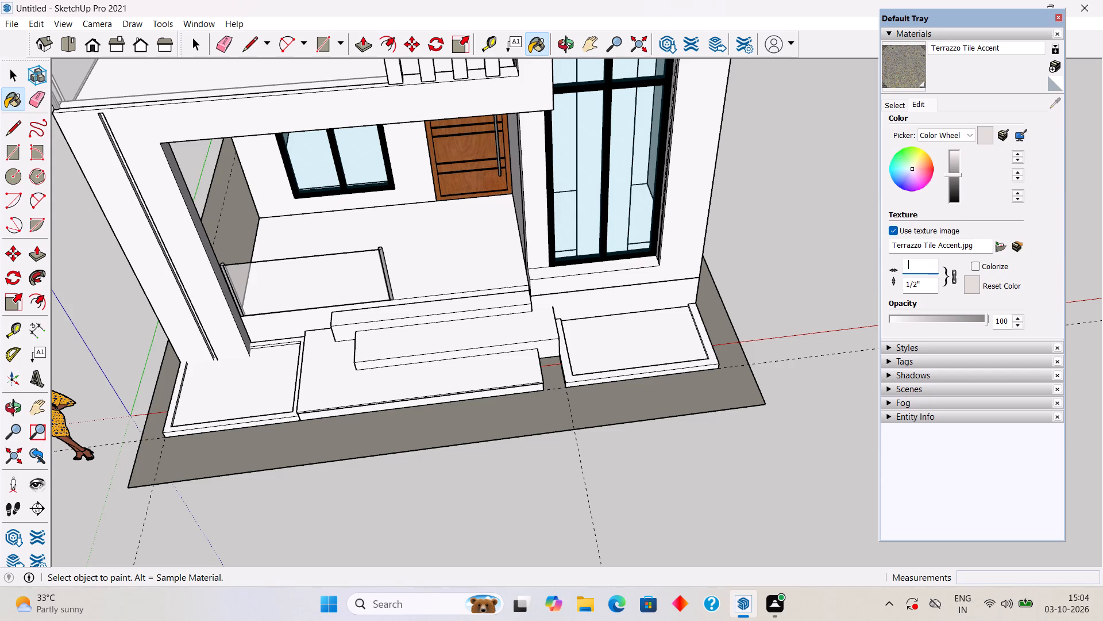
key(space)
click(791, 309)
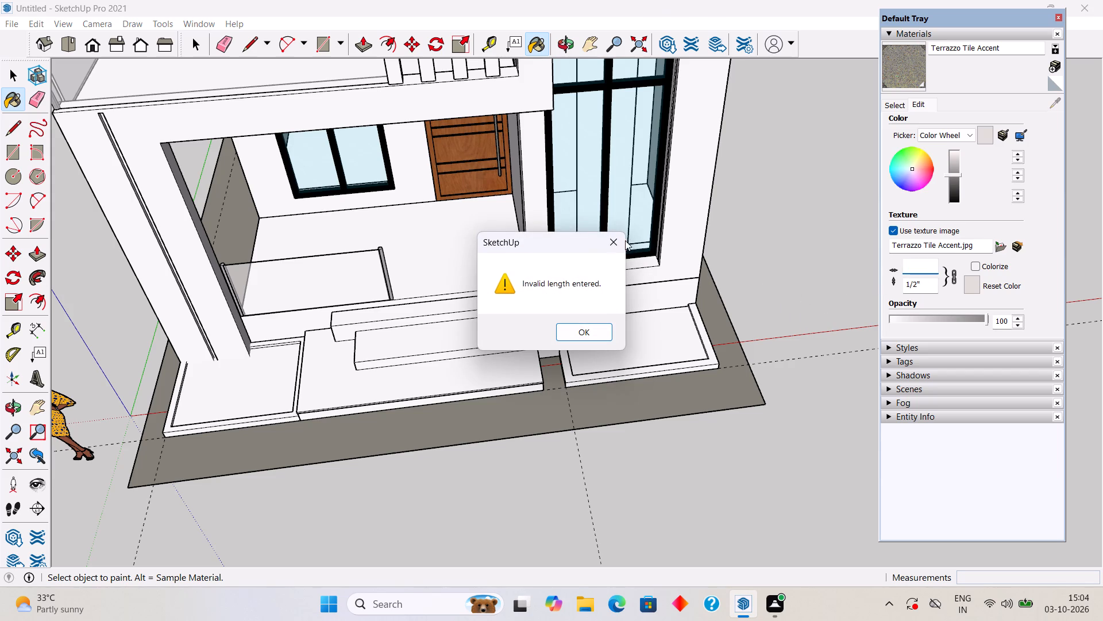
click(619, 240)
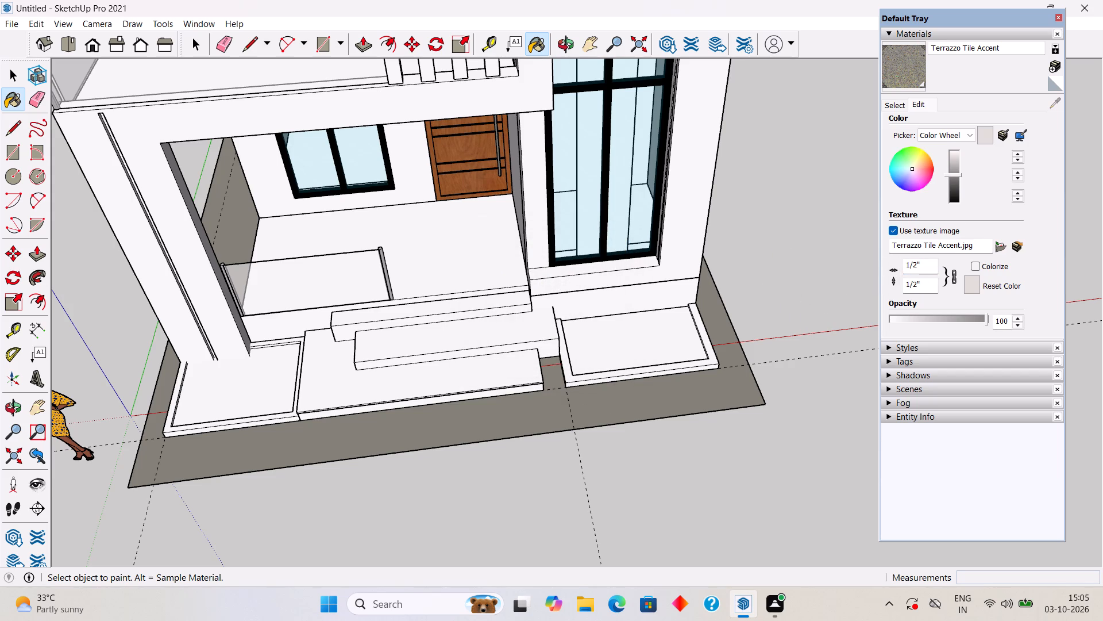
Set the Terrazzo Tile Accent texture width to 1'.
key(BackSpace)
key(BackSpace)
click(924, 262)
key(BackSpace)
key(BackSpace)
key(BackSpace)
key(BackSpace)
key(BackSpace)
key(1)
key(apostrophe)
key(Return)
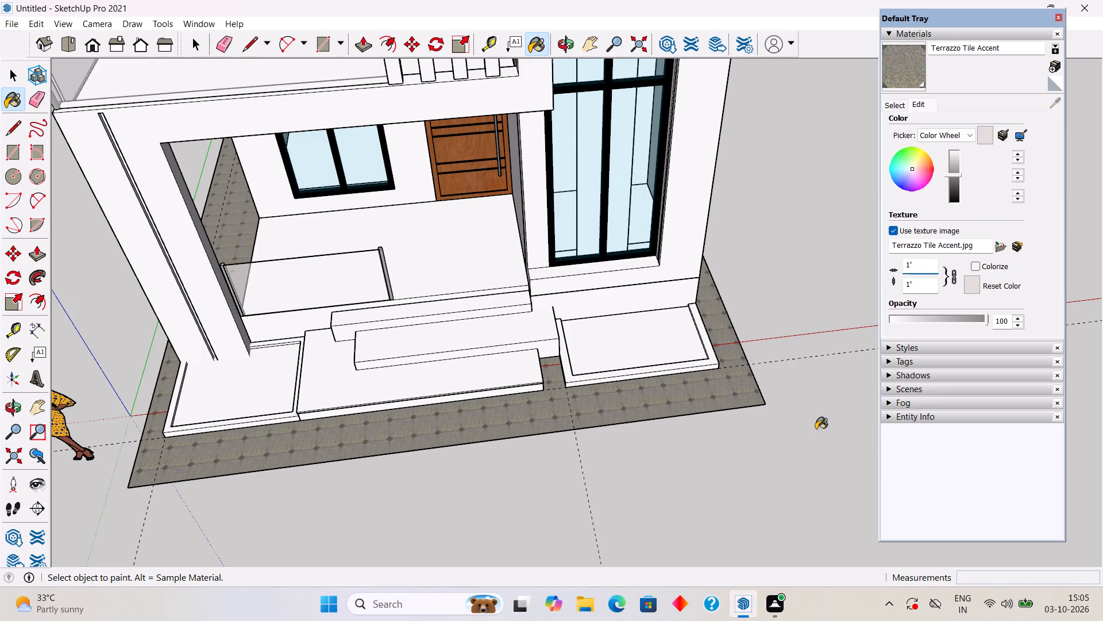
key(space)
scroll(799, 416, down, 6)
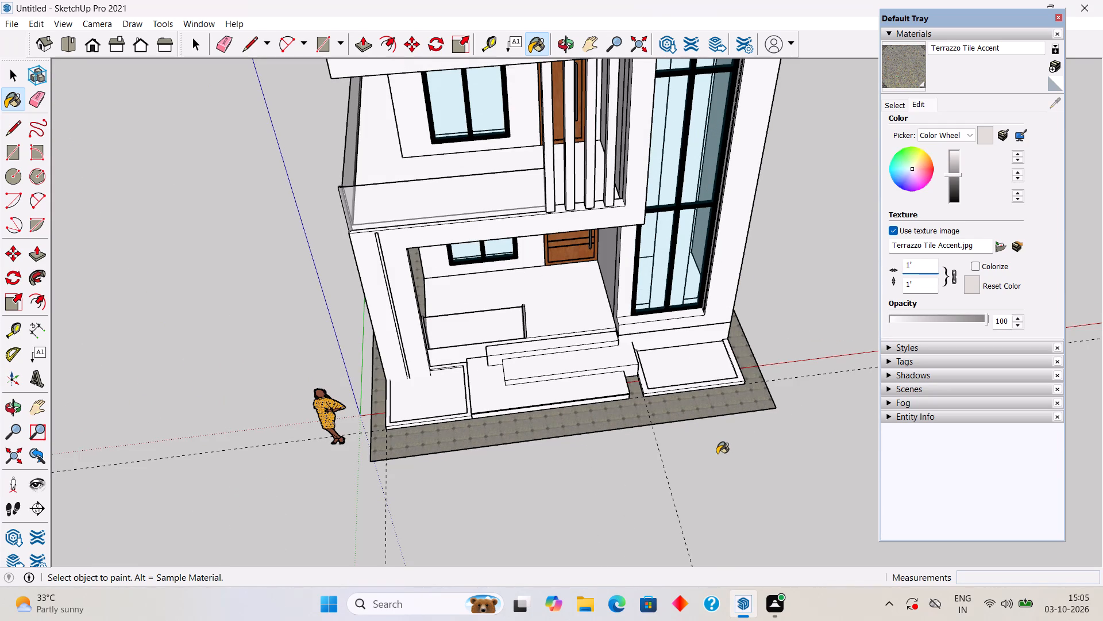
Paint the ground surface around the house base with the Marble Carrara Gold Floor Tile material.
click(924, 101)
click(904, 105)
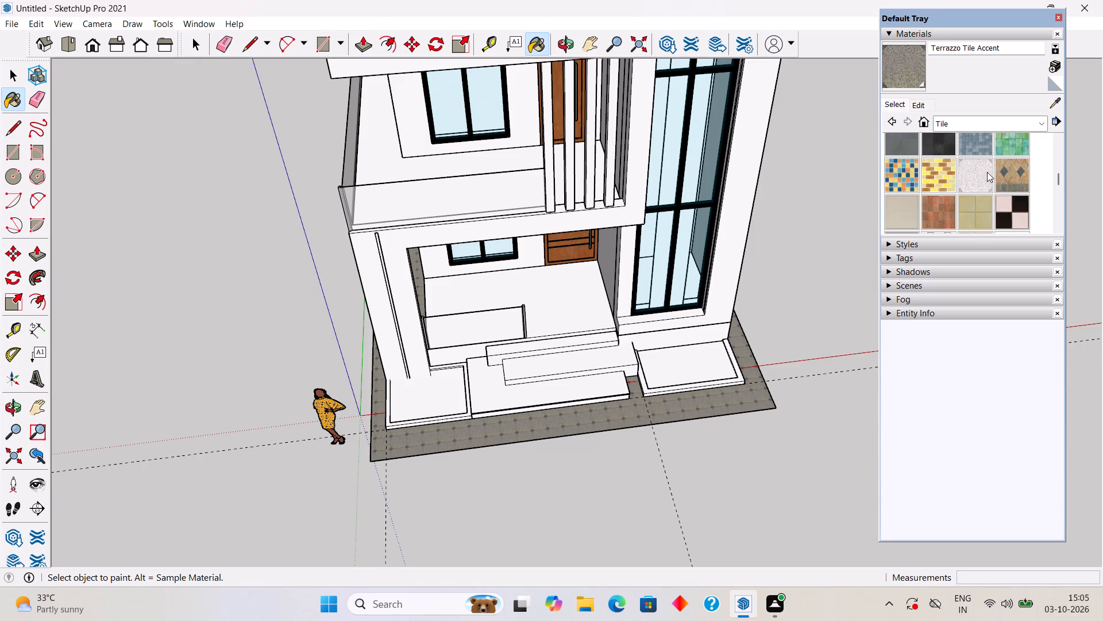
scroll(989, 174, up, 4)
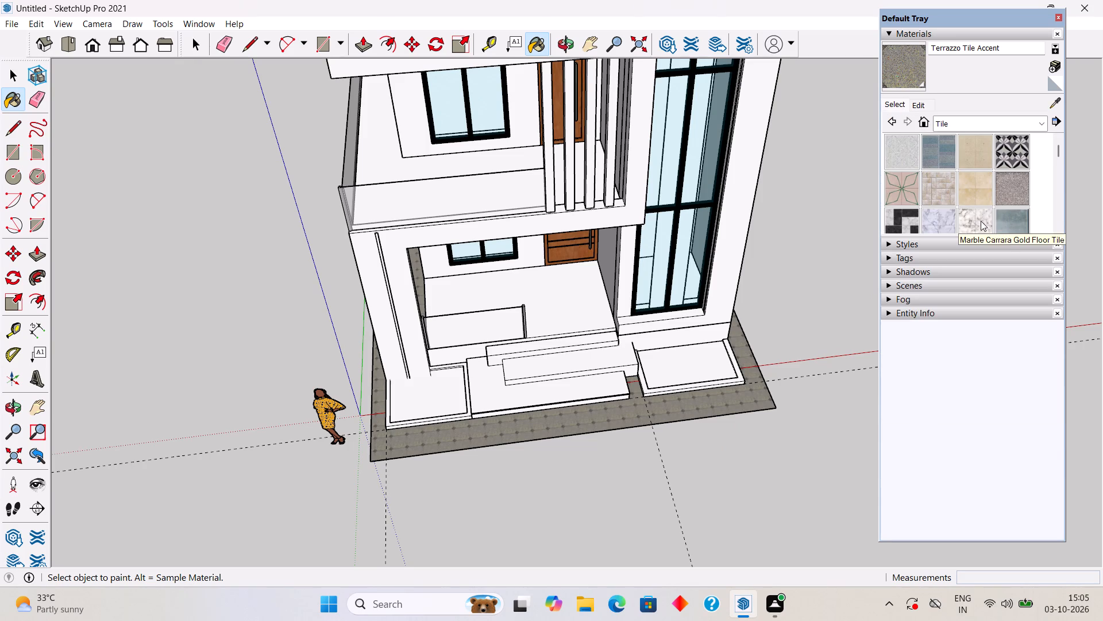
click(981, 221)
click(734, 397)
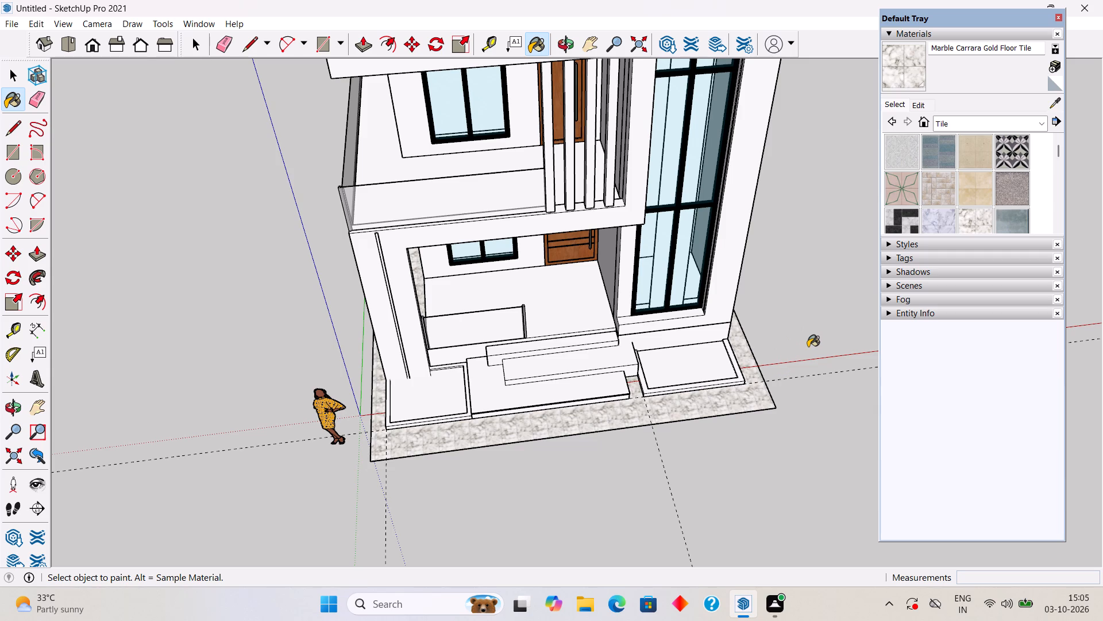
key(space)
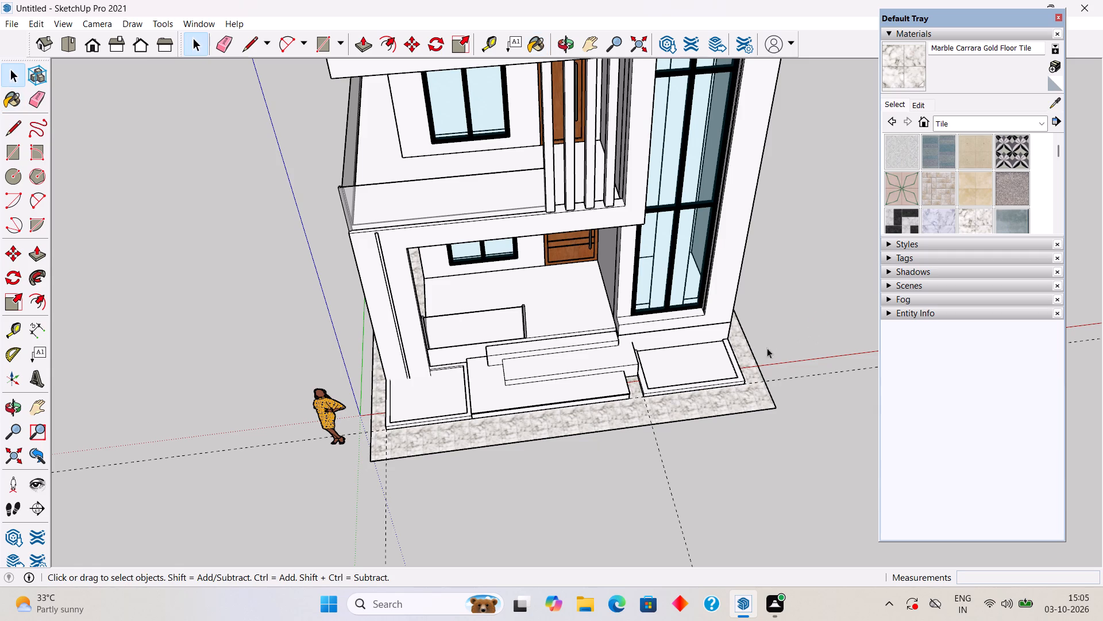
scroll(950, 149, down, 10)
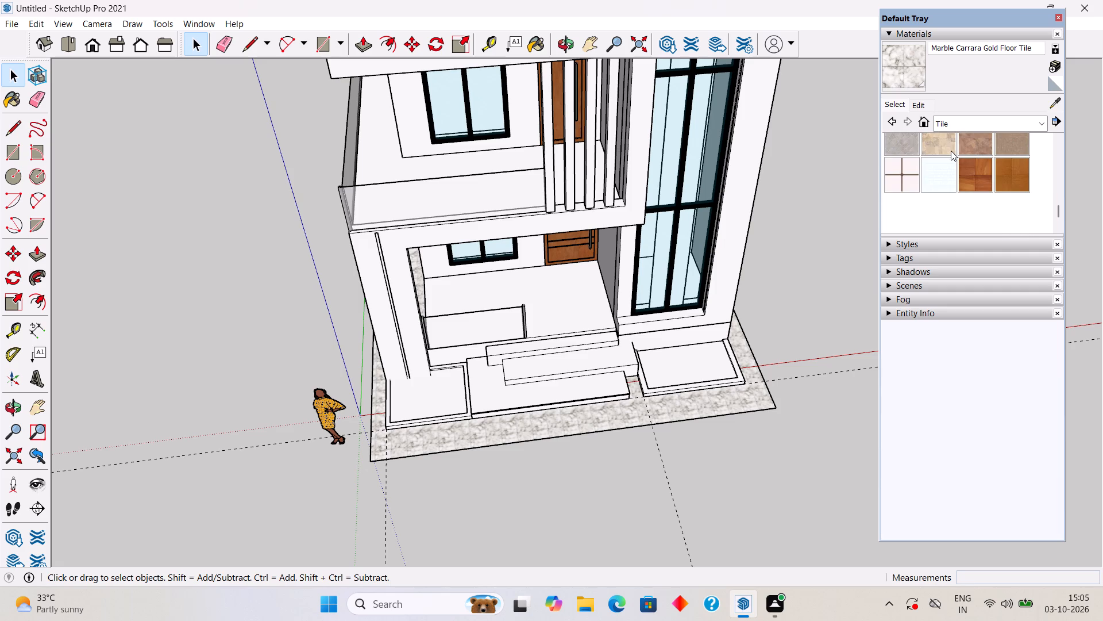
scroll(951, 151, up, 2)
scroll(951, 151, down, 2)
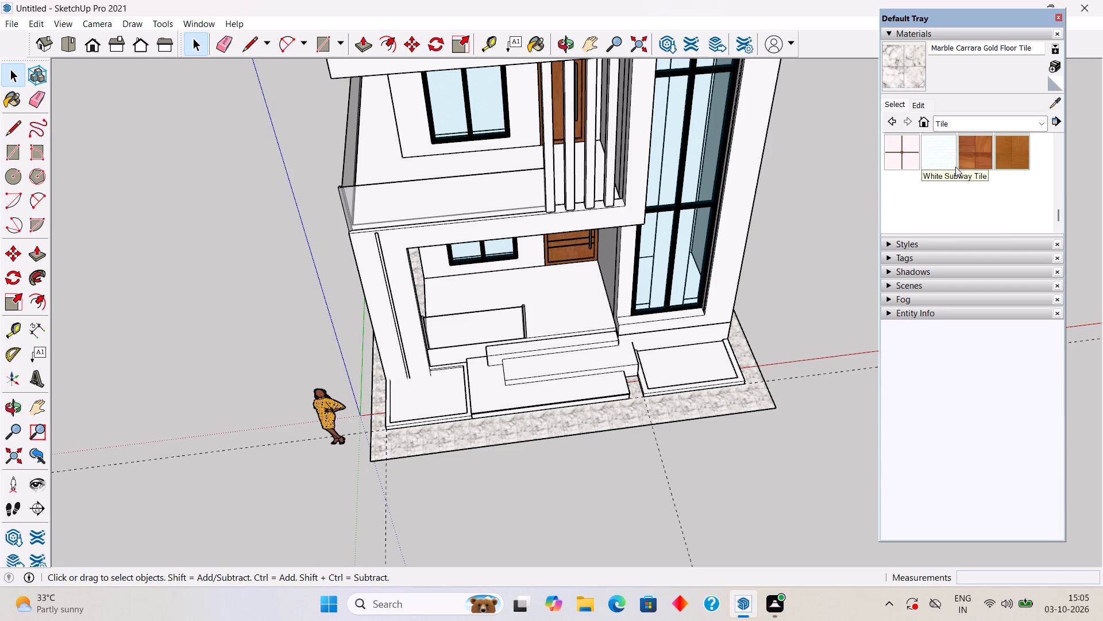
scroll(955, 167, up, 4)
Paint the top and front faces of the rim on the bed below the tall window with Marble Carrara Gold Floor Tile.
scroll(735, 324, up, 5)
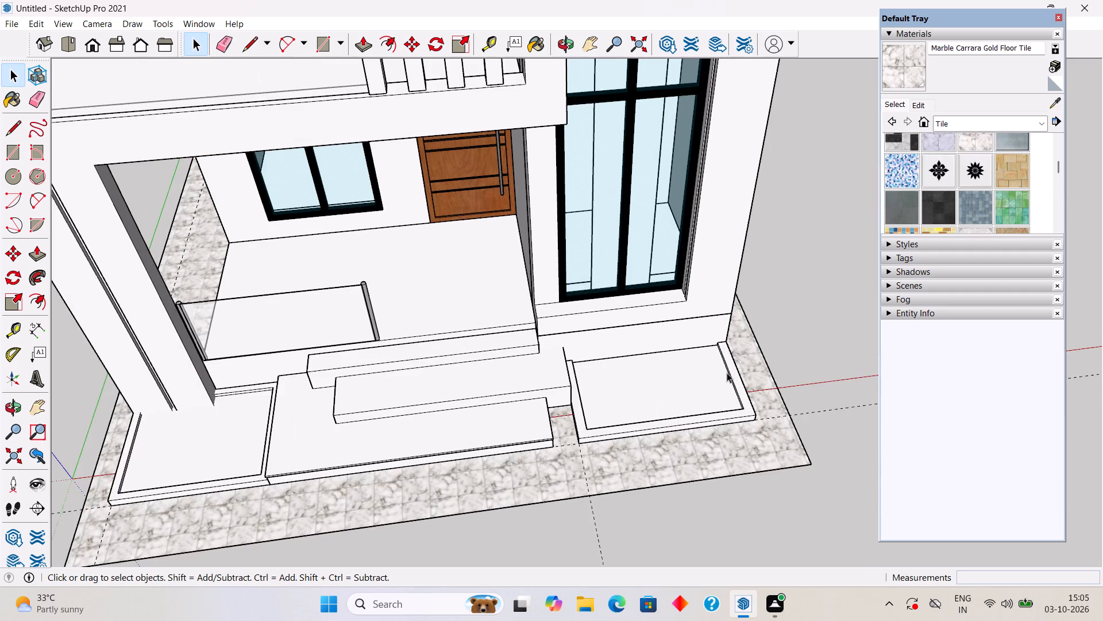
scroll(727, 373, up, 3)
double_click(742, 392)
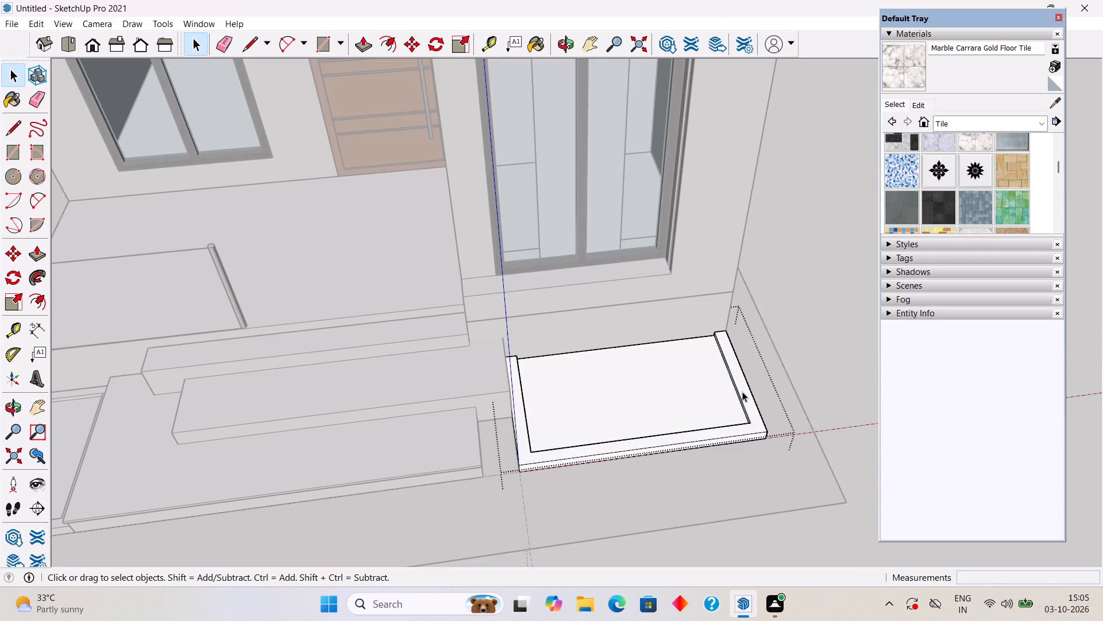
click(742, 392)
click(742, 392)
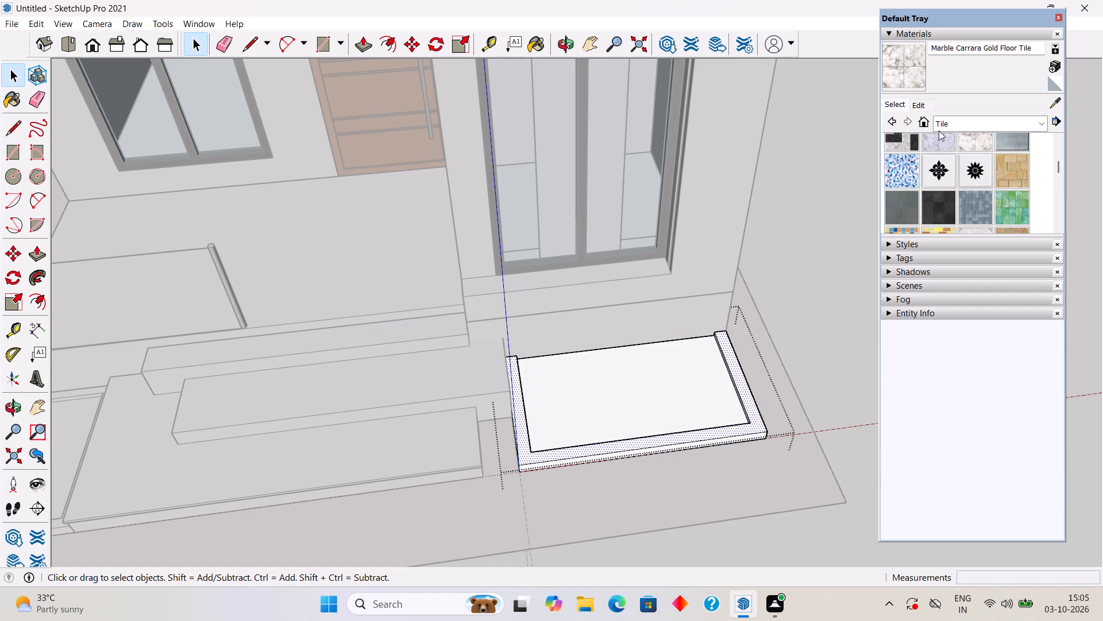
click(910, 76)
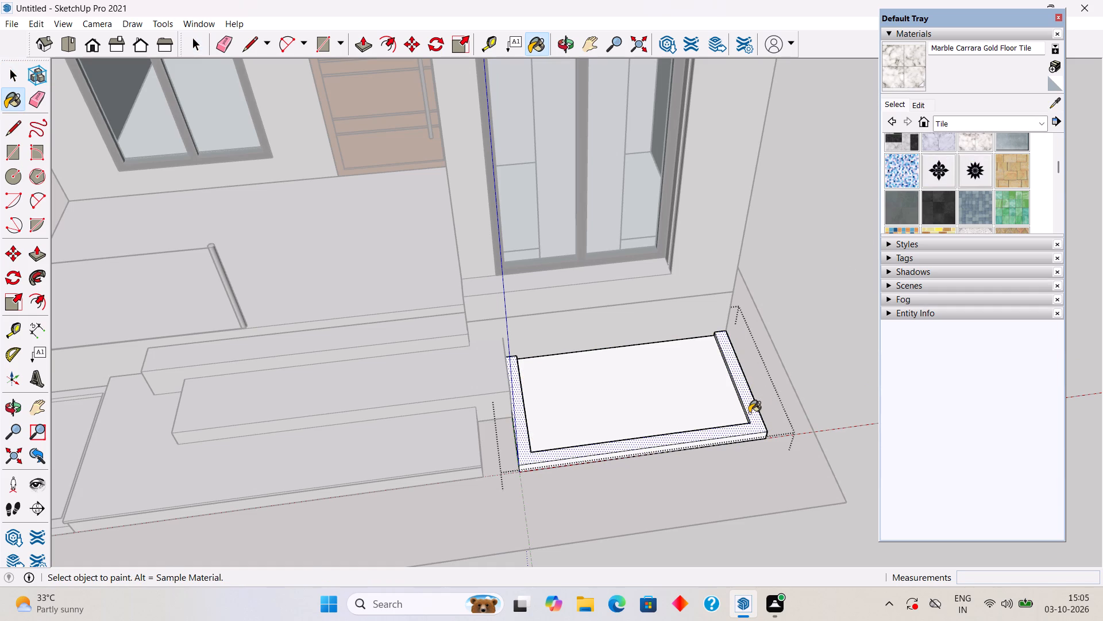
click(749, 413)
scroll(724, 451, up, 5)
click(728, 436)
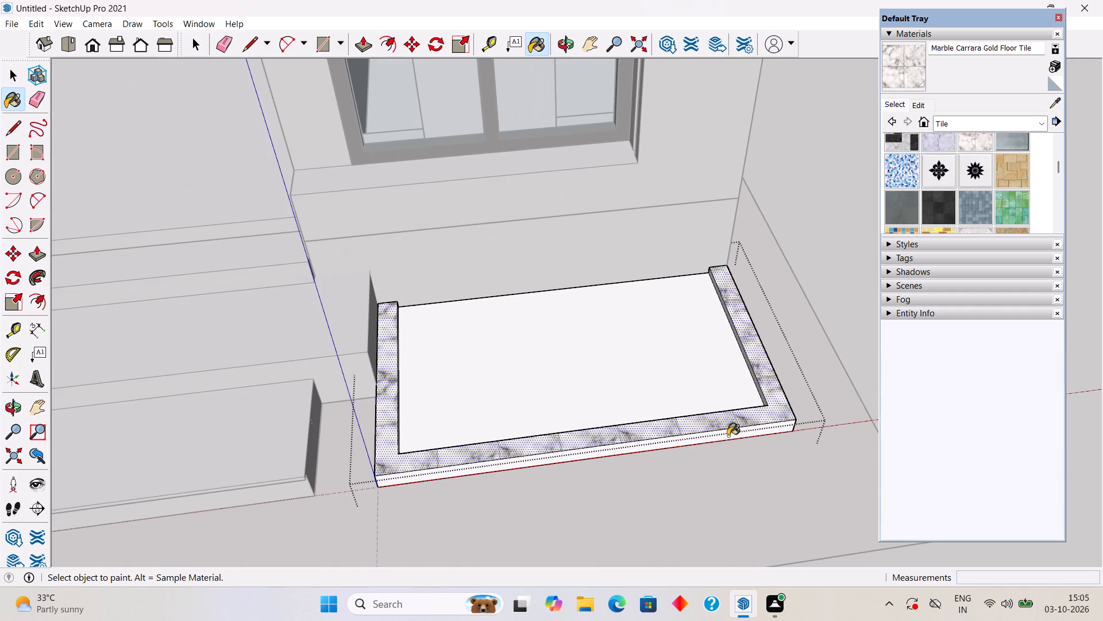
Paint both outer side faces of the same bed rim with Marble Carrara Gold Floor Tile and leave the group.
middle_drag(705, 434, 907, 313)
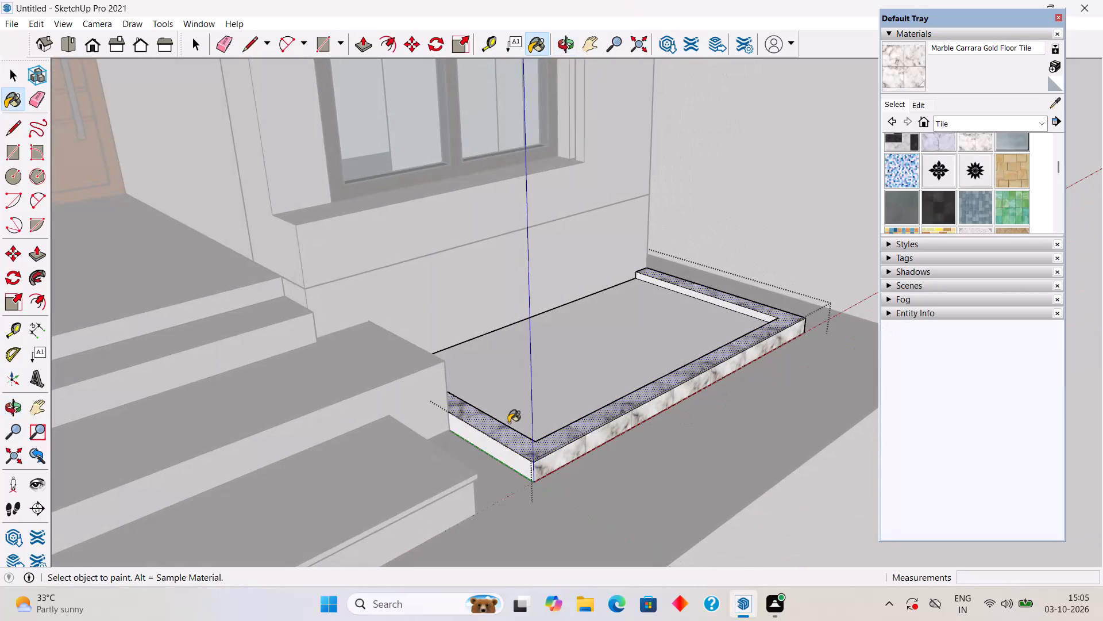
click(473, 437)
middle_drag(747, 354, 284, 415)
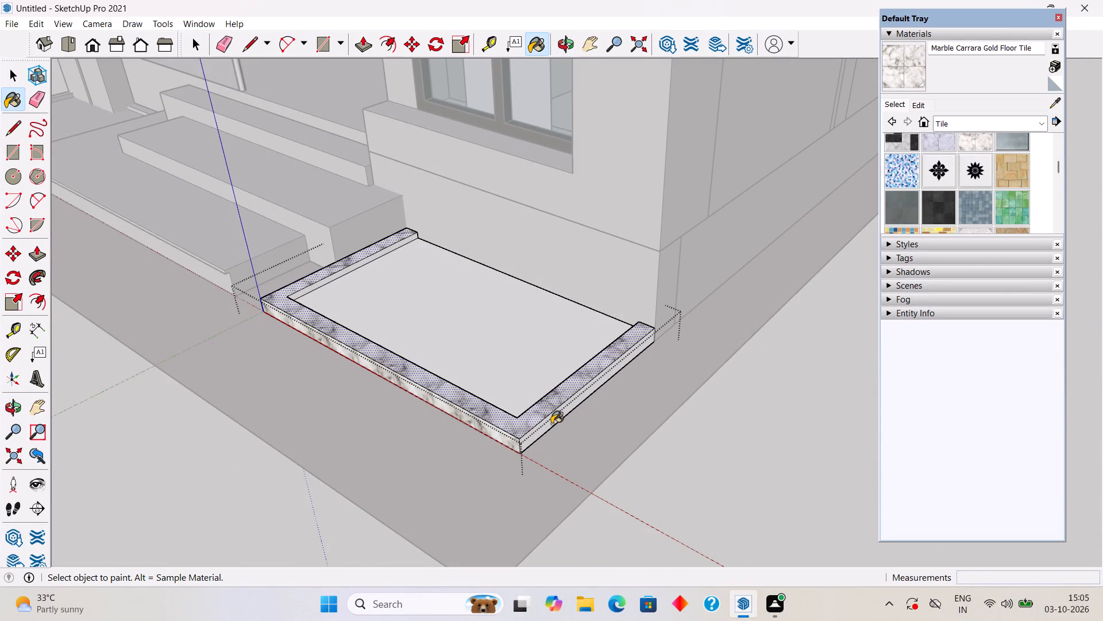
click(551, 424)
scroll(510, 415, down, 10)
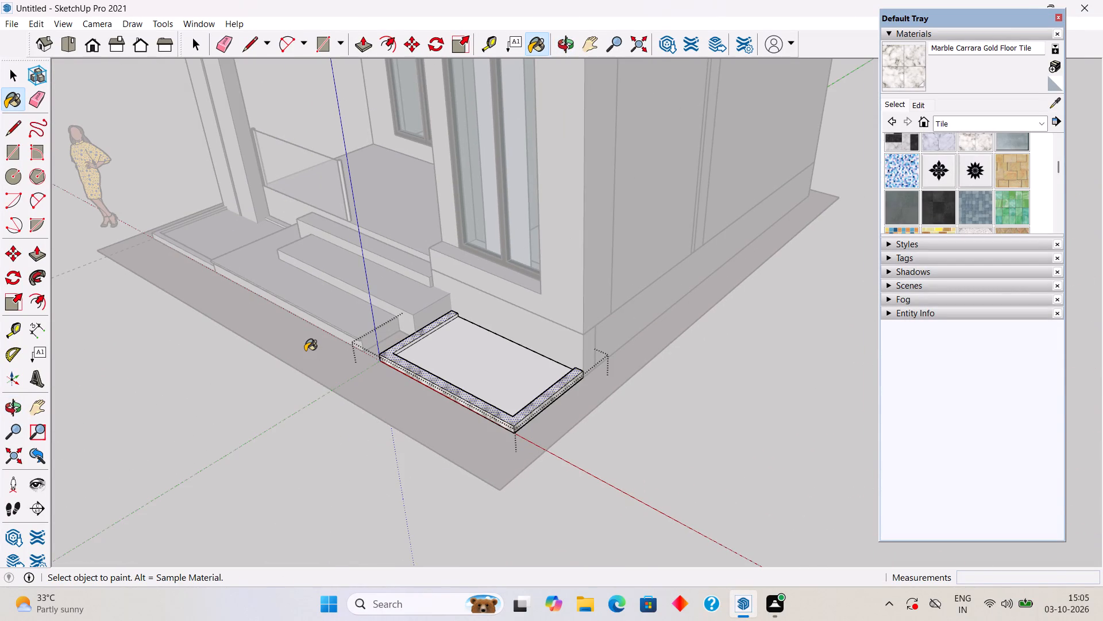
key(space)
middle_drag(305, 351, 441, 351)
click(764, 222)
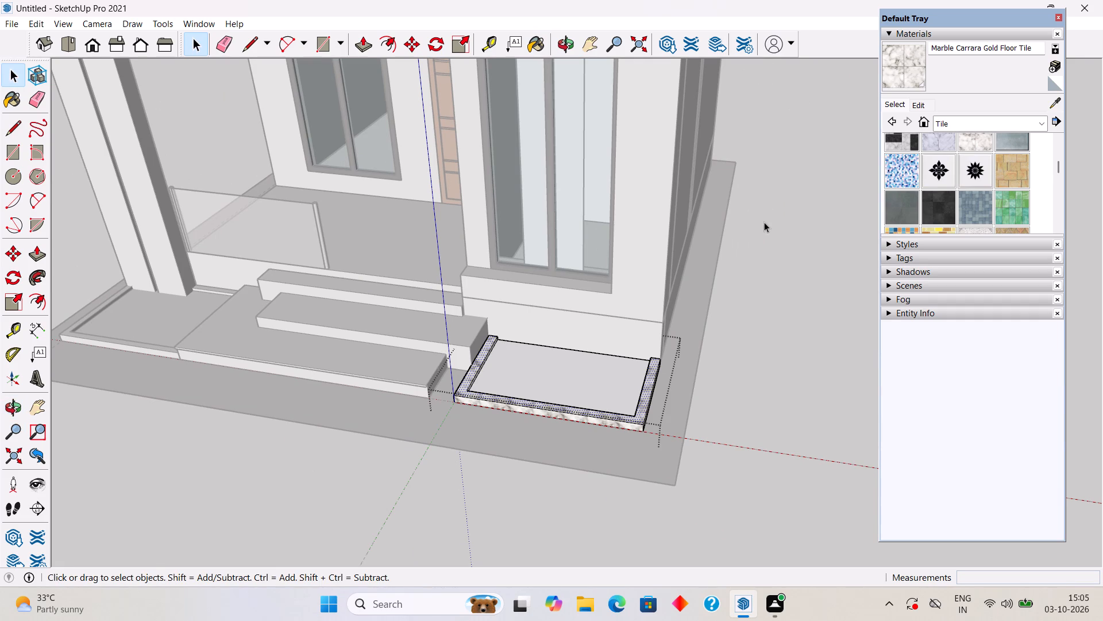
Paint the bed at the foot of the porch column with Marble Carrara Gold Floor Tile.
scroll(313, 363, down, 3)
middle_drag(72, 348, 276, 315)
scroll(276, 315, down, 4)
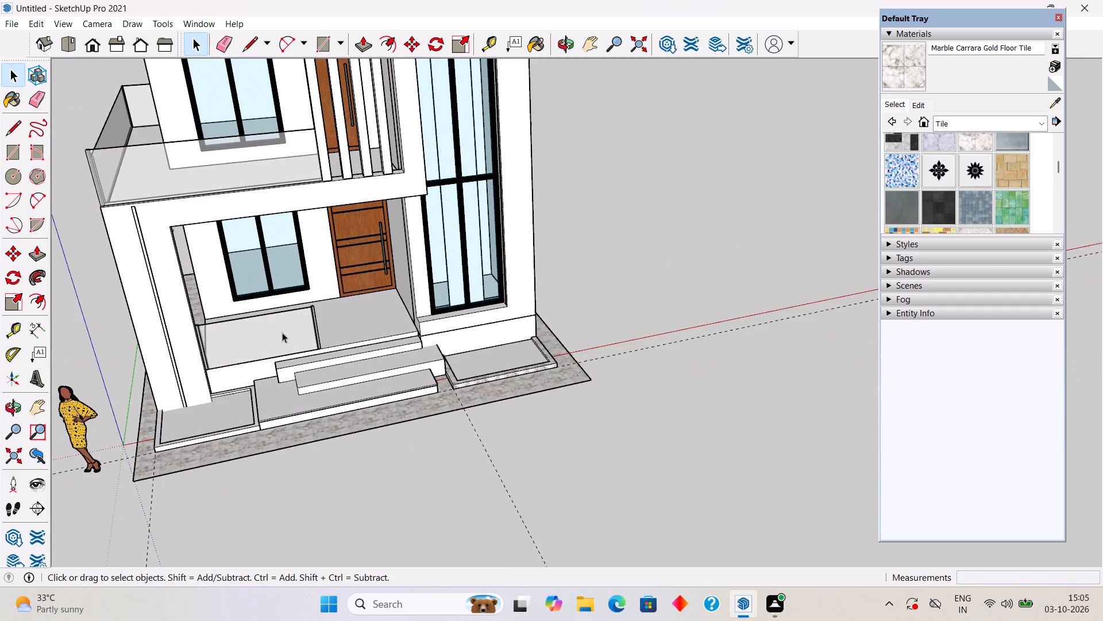
click(892, 64)
click(181, 430)
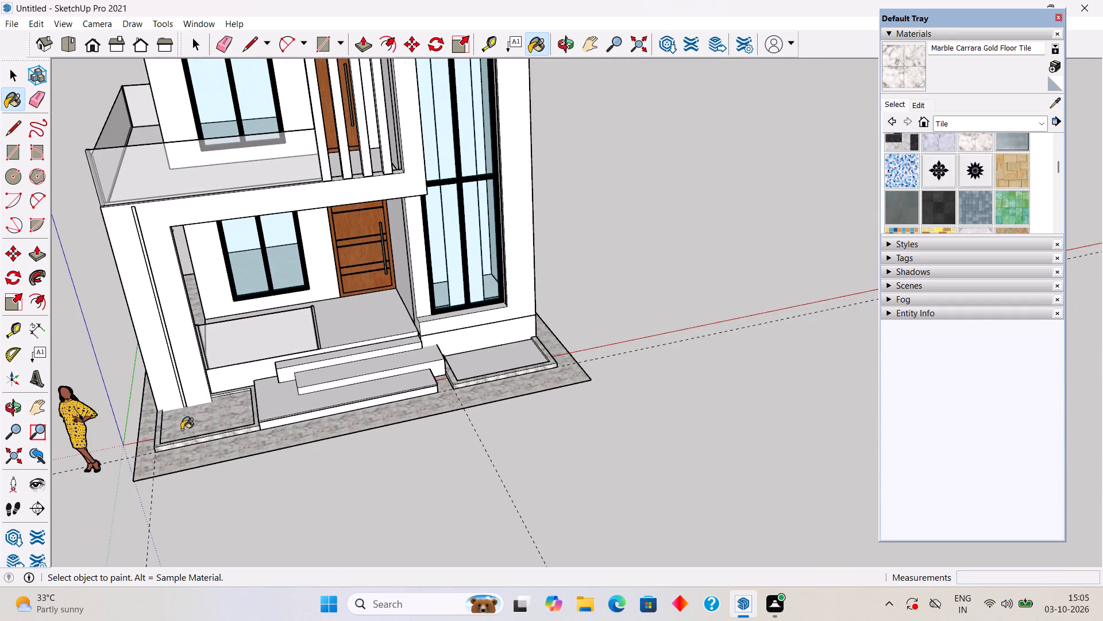
key(space)
scroll(223, 415, down, 4)
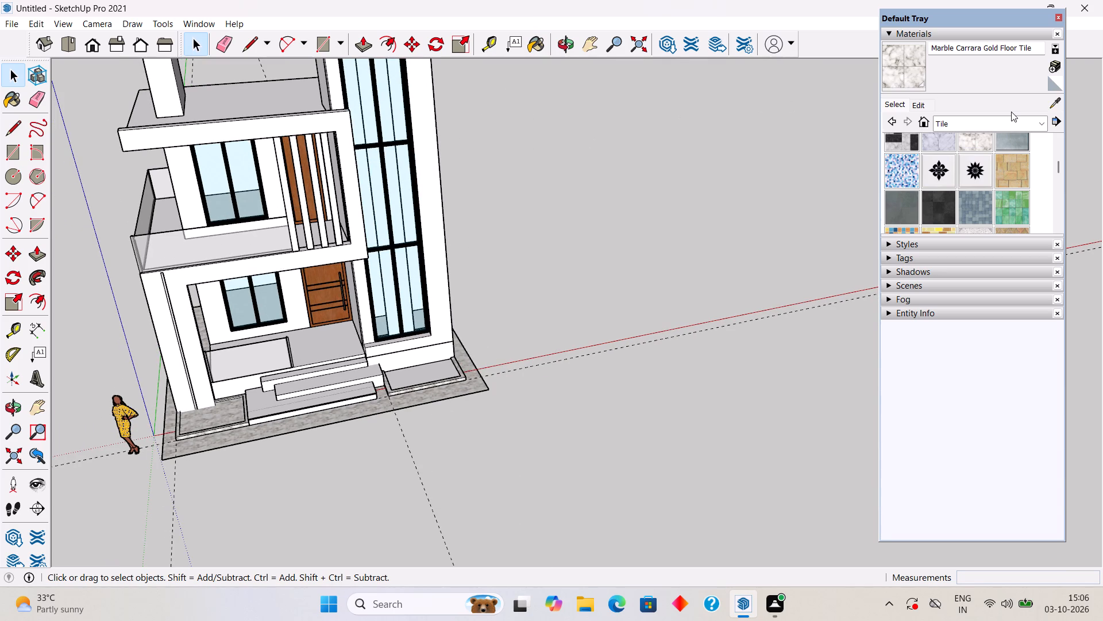
Sample Wood Cherry Original from the front door and paint the upper balcony's vertical slats with it.
scroll(1046, 131, up, 1)
click(1055, 104)
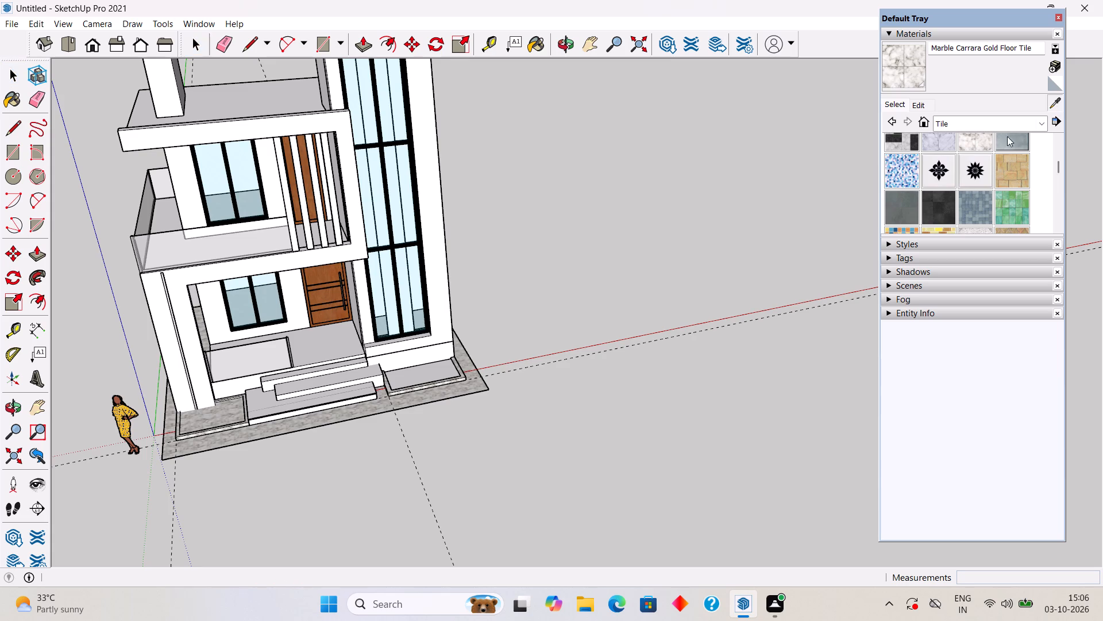
click(316, 296)
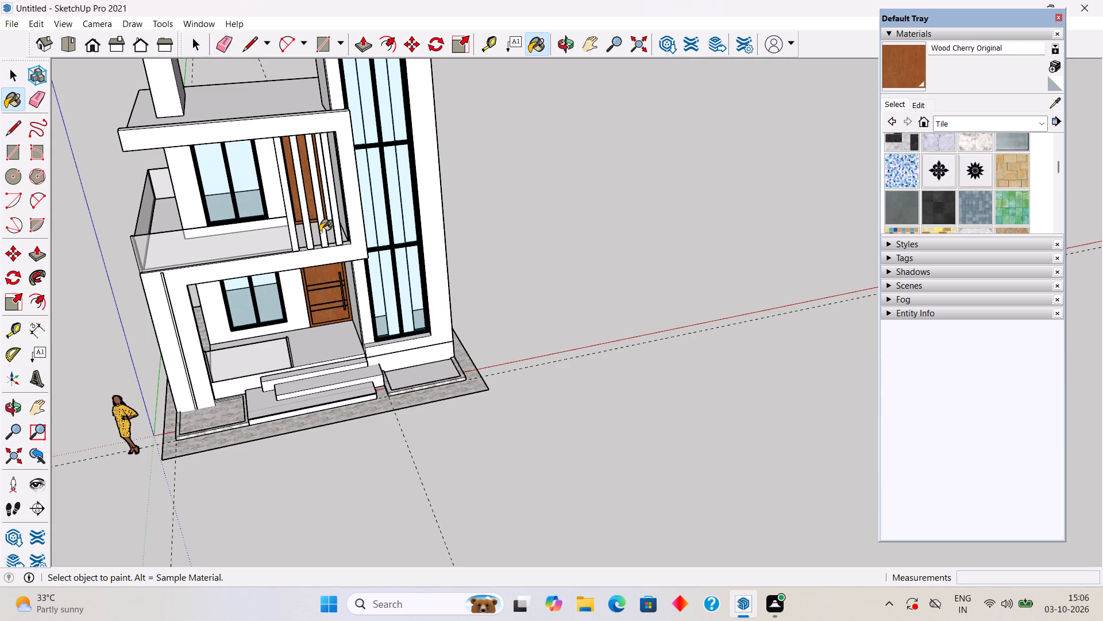
click(322, 228)
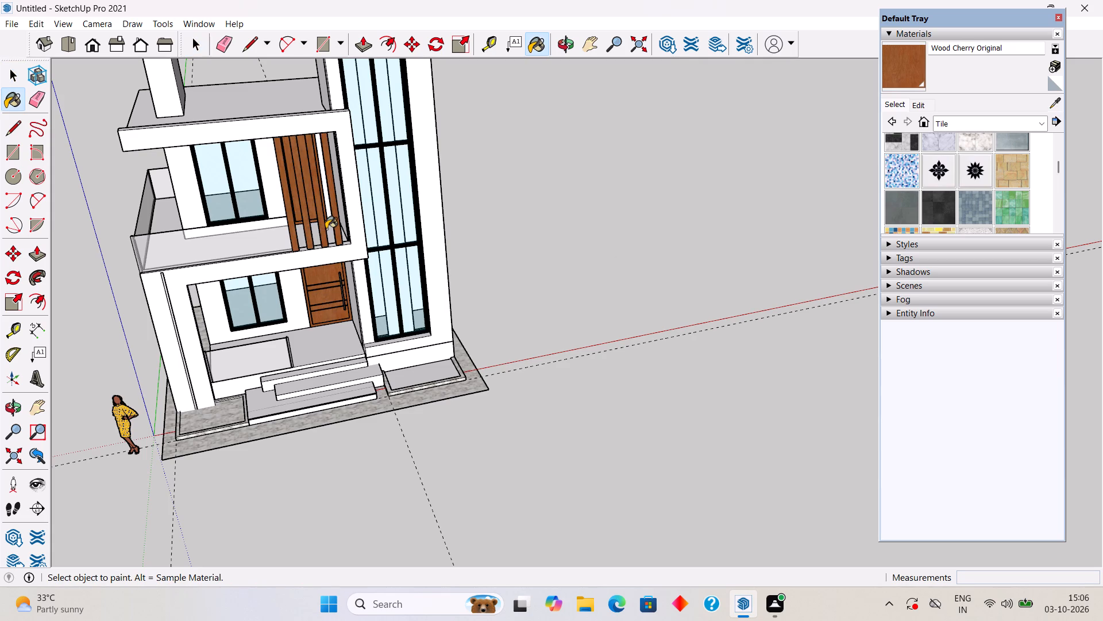
key(space)
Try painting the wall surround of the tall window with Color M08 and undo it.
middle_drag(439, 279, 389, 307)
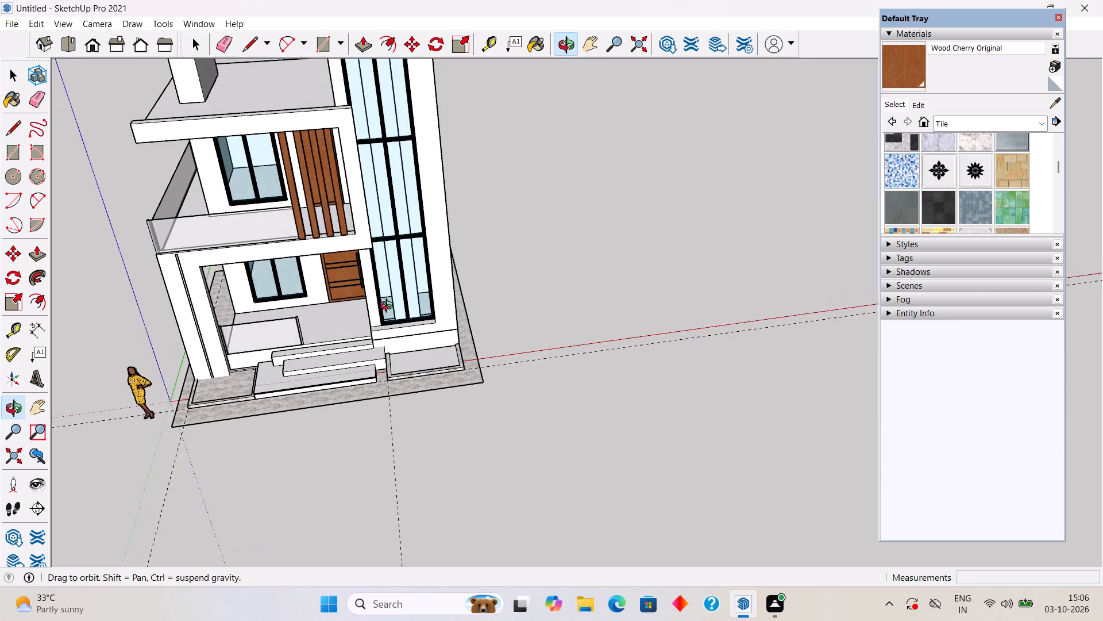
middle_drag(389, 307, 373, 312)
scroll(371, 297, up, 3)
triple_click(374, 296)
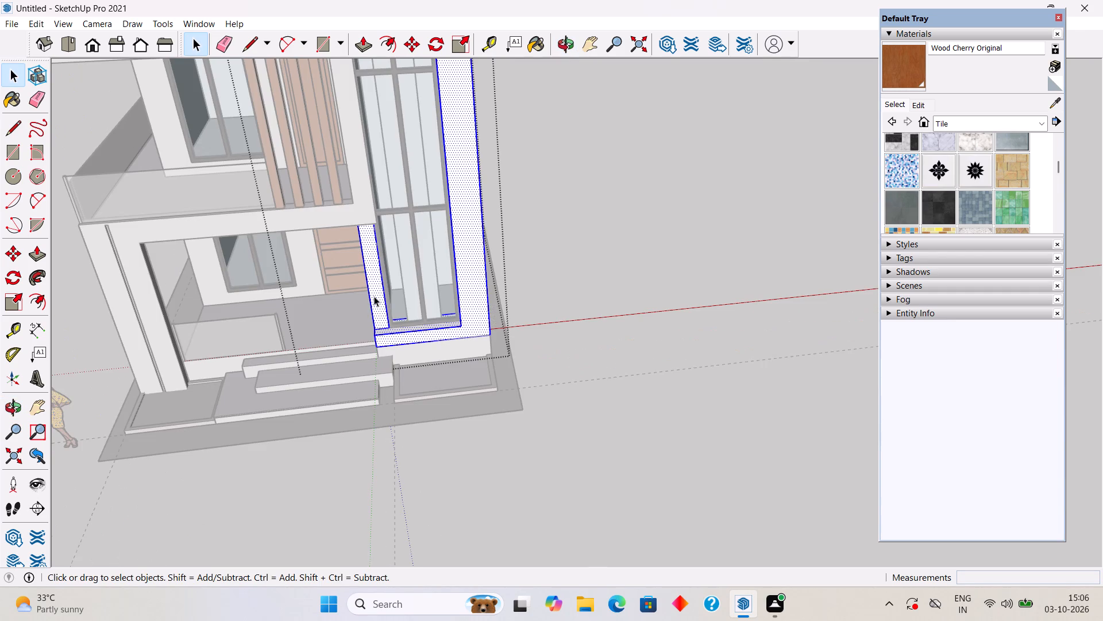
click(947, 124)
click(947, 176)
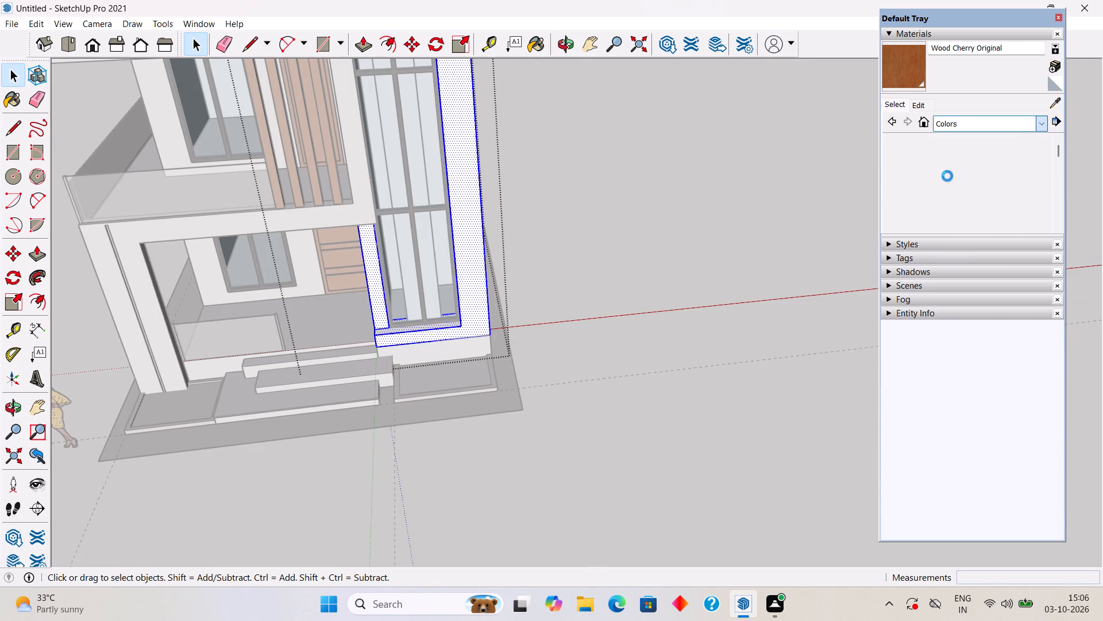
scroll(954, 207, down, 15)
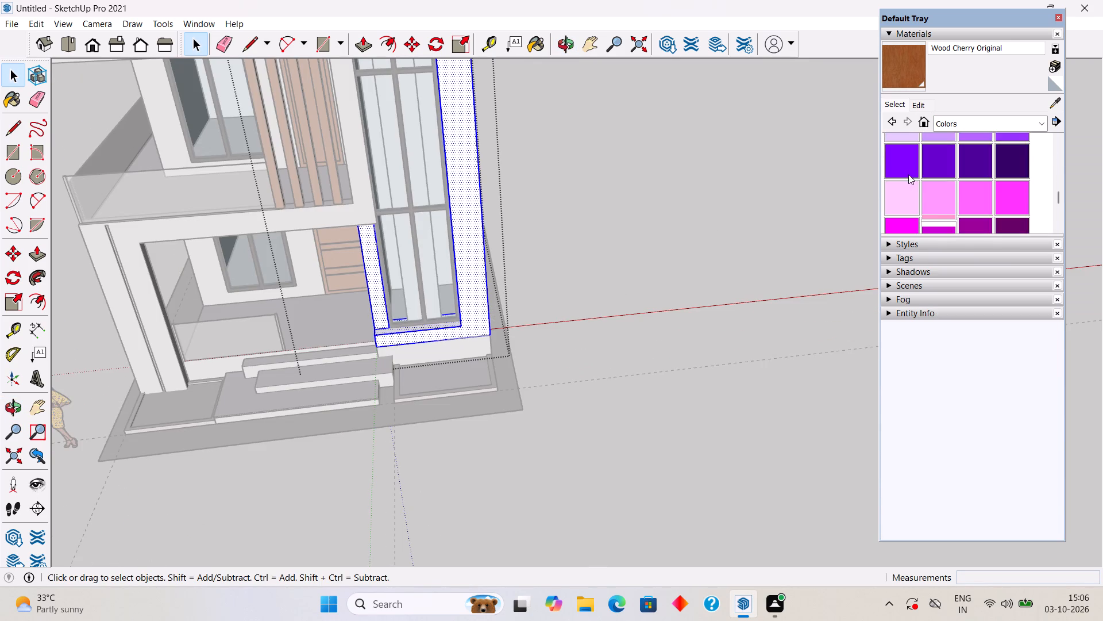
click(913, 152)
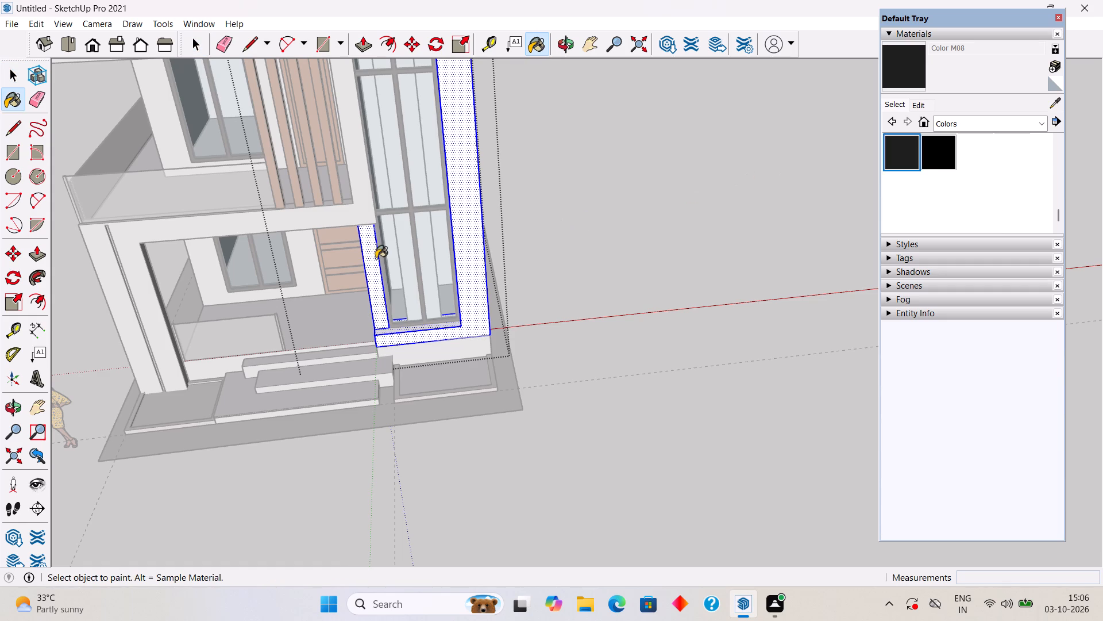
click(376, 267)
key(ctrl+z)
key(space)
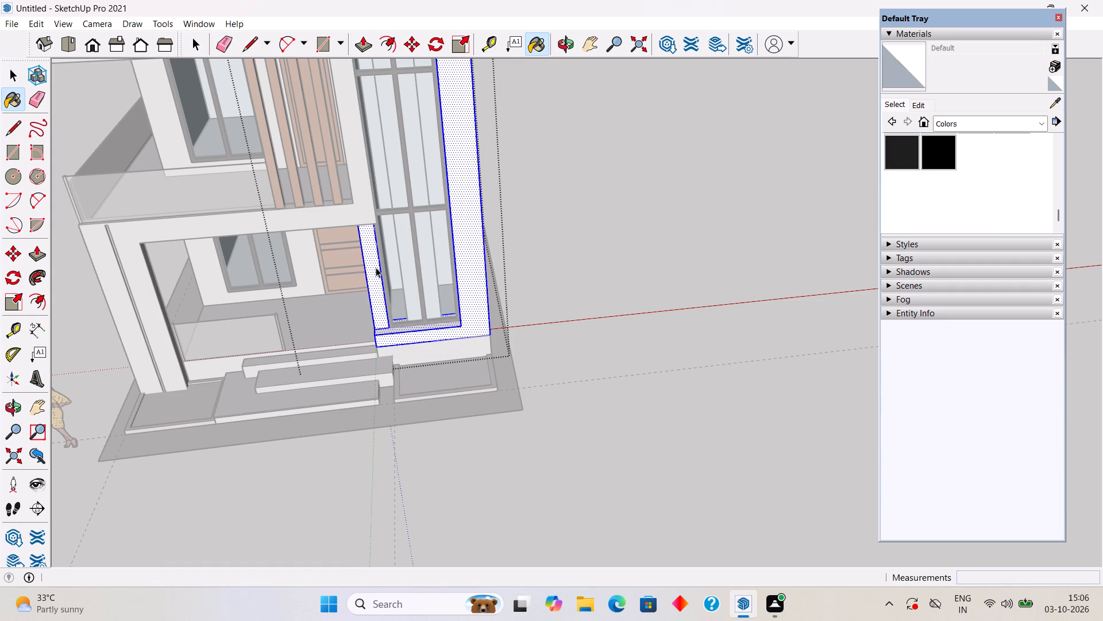
Paint only the narrow wall face between the front door and the tall window with Color M09.
click(376, 268)
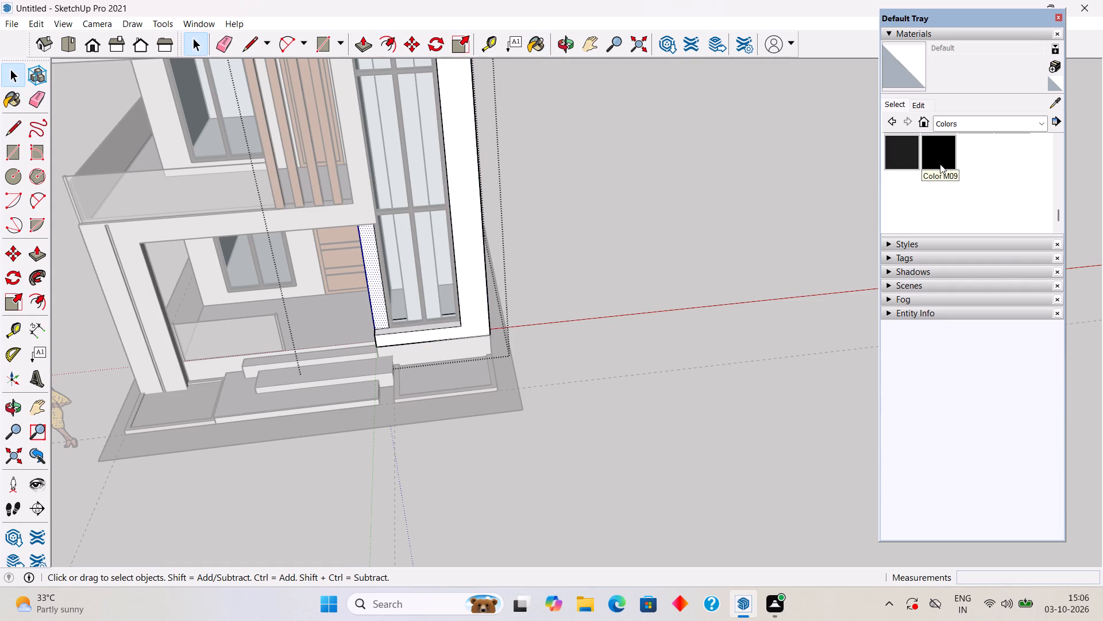
click(940, 164)
click(379, 313)
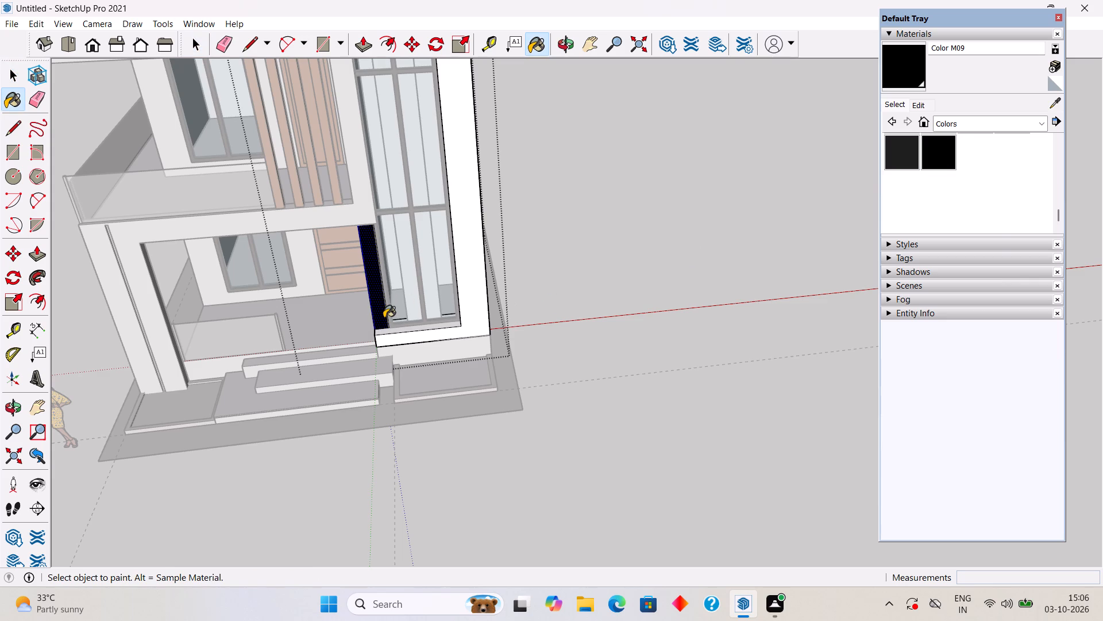
Paint the narrow sill face at the base of the tall window opening with Color M09.
scroll(419, 280, up, 4)
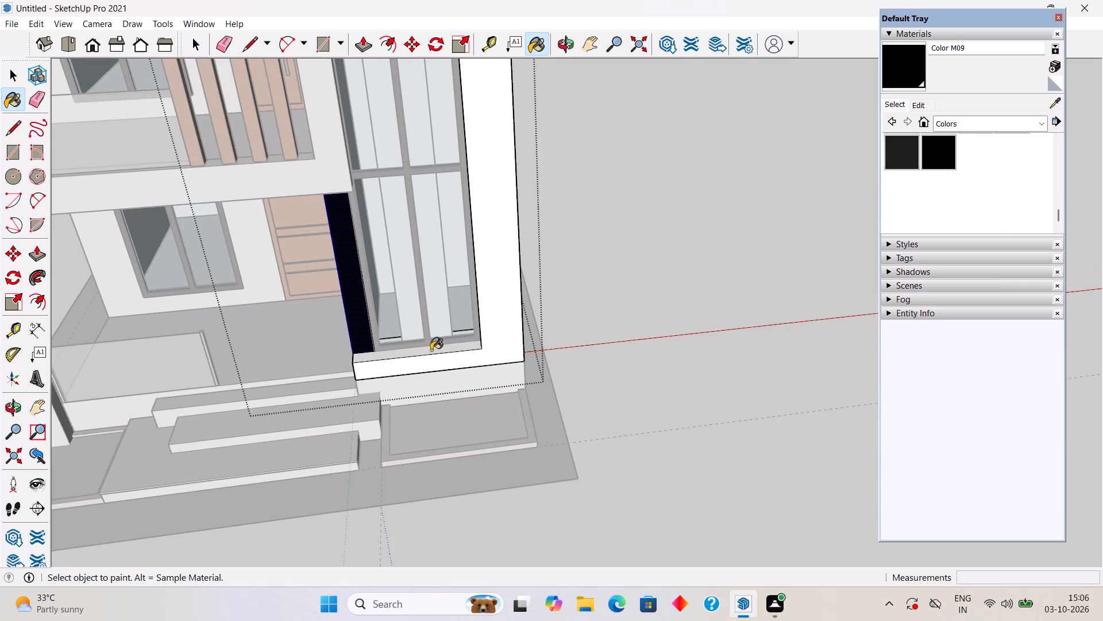
click(431, 348)
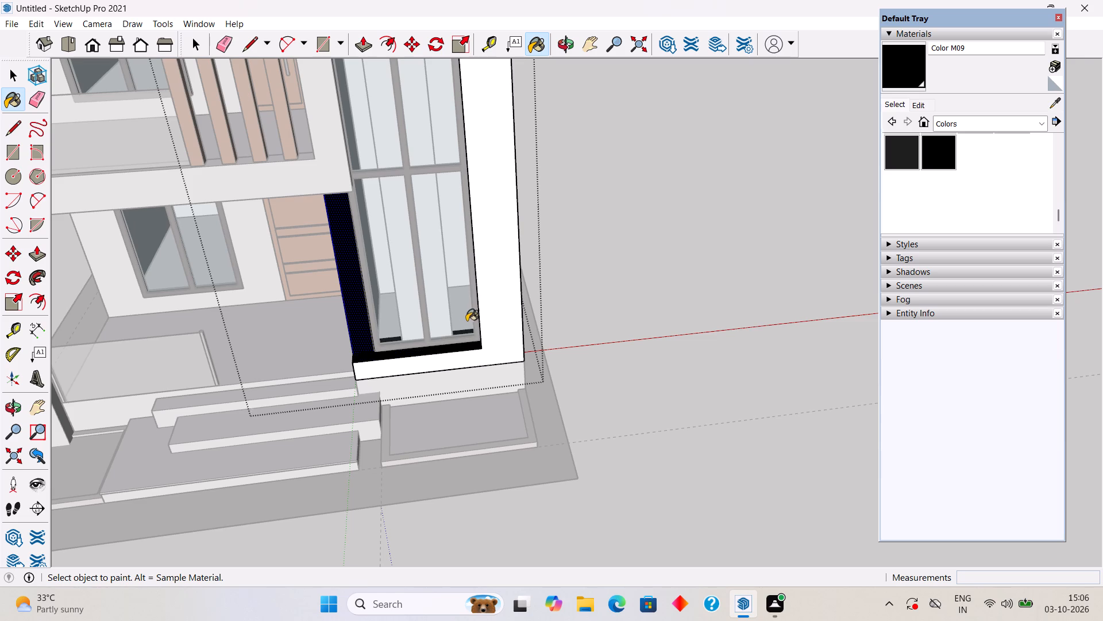
Inspect the tall window's surround from its base to its top edge and leave the wall group.
scroll(471, 312, up, 8)
middle_drag(505, 324, 645, 319)
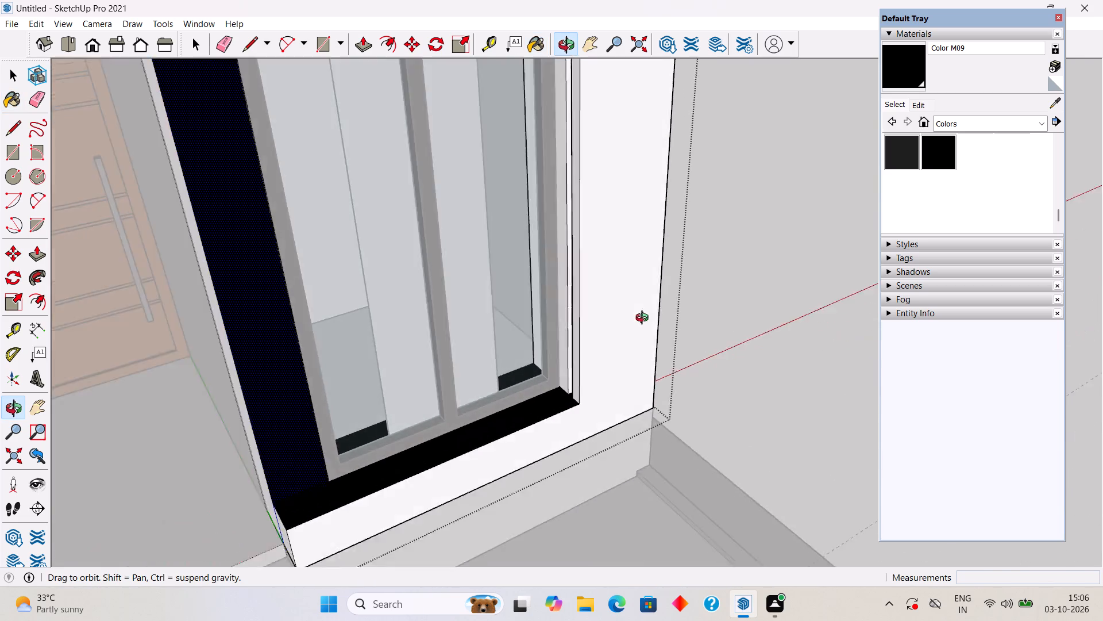
middle_drag(645, 319, 489, 387)
scroll(481, 381, down, 5)
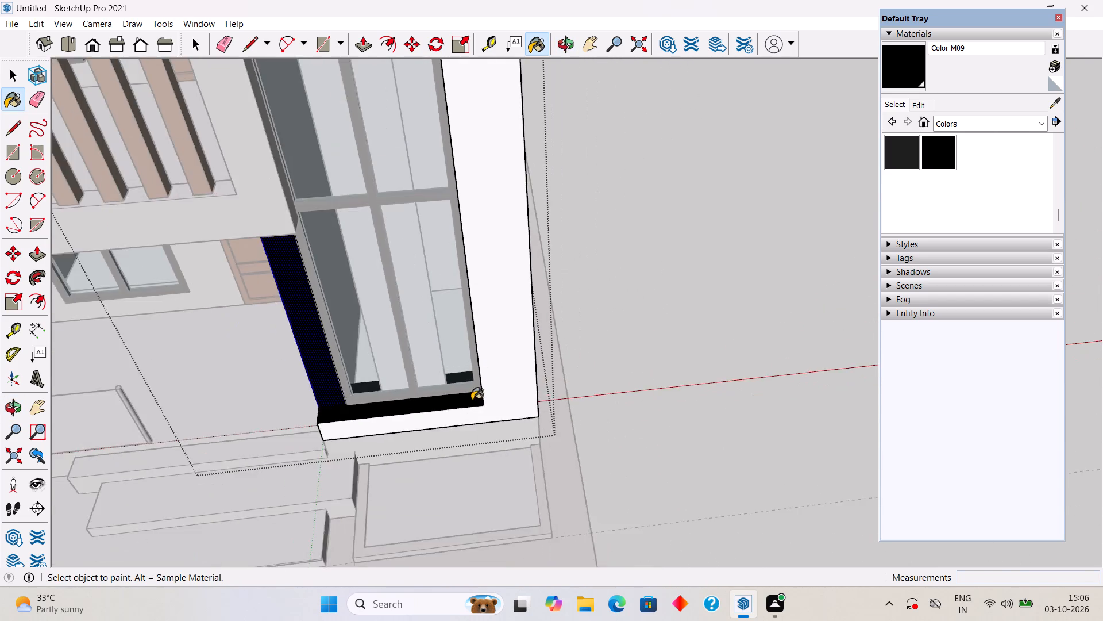
scroll(472, 400, down, 15)
middle_drag(435, 267, 437, 82)
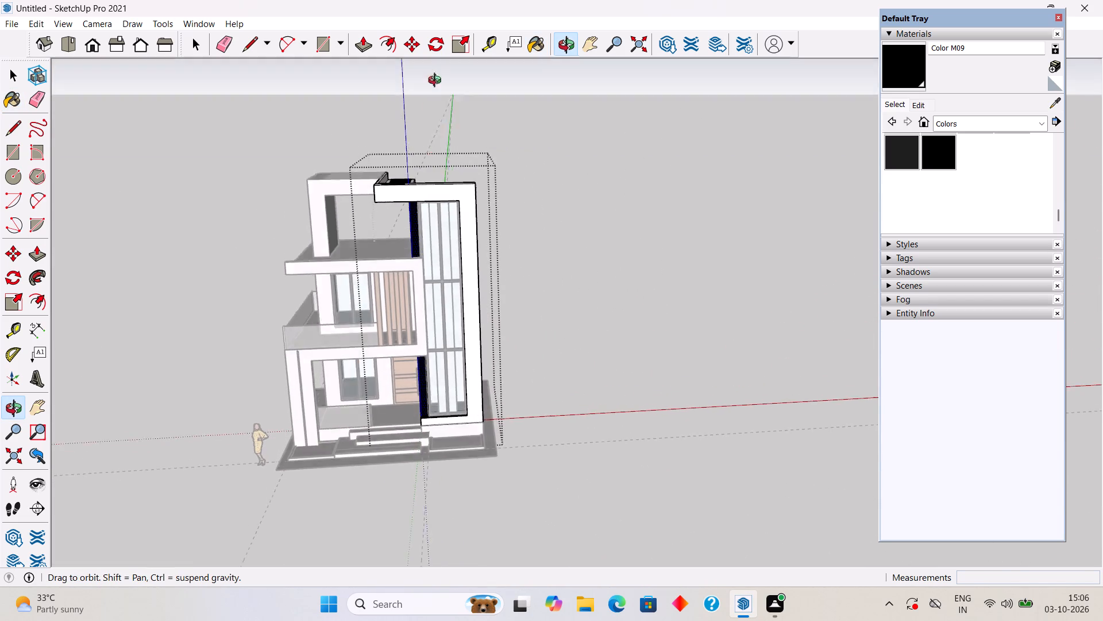
middle_drag(437, 82, 437, 81)
scroll(434, 194, up, 6)
middle_drag(414, 193, 448, 64)
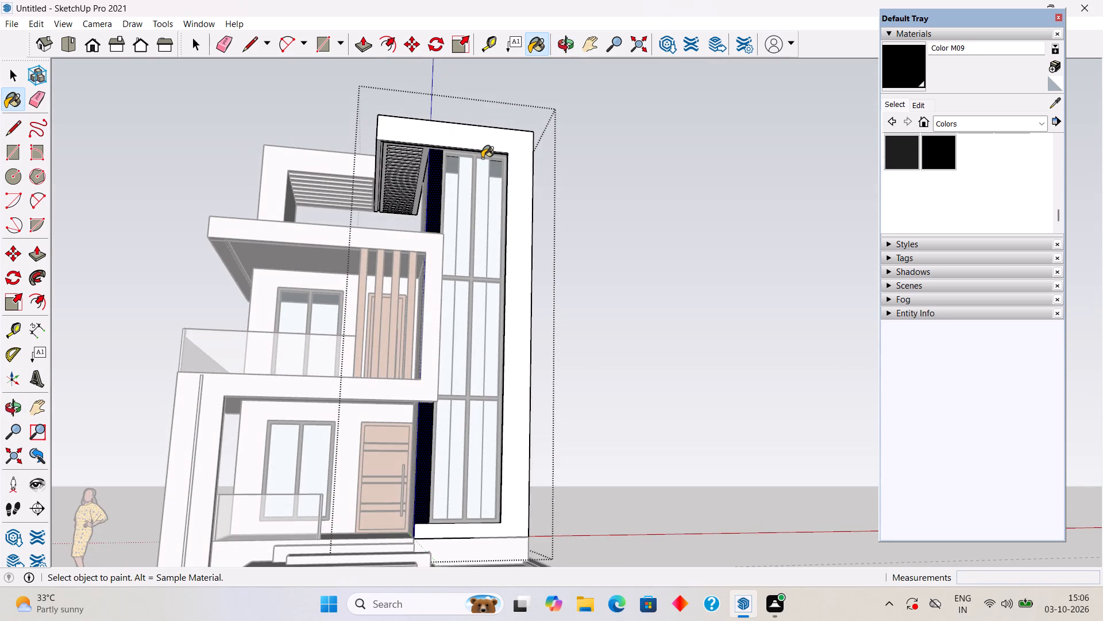
scroll(482, 158, up, 13)
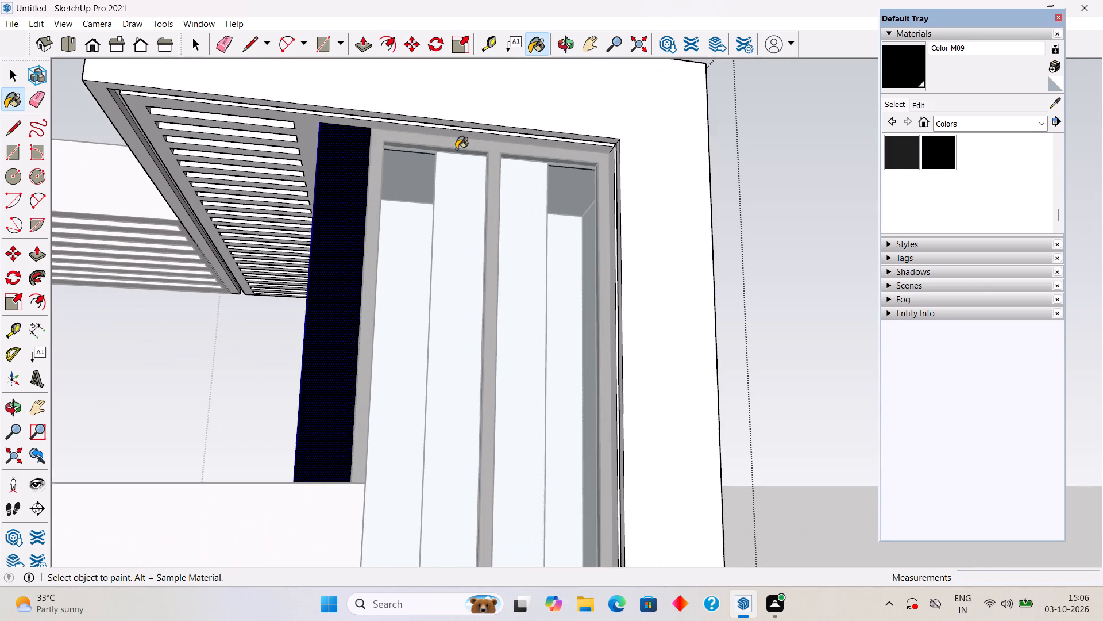
key(space)
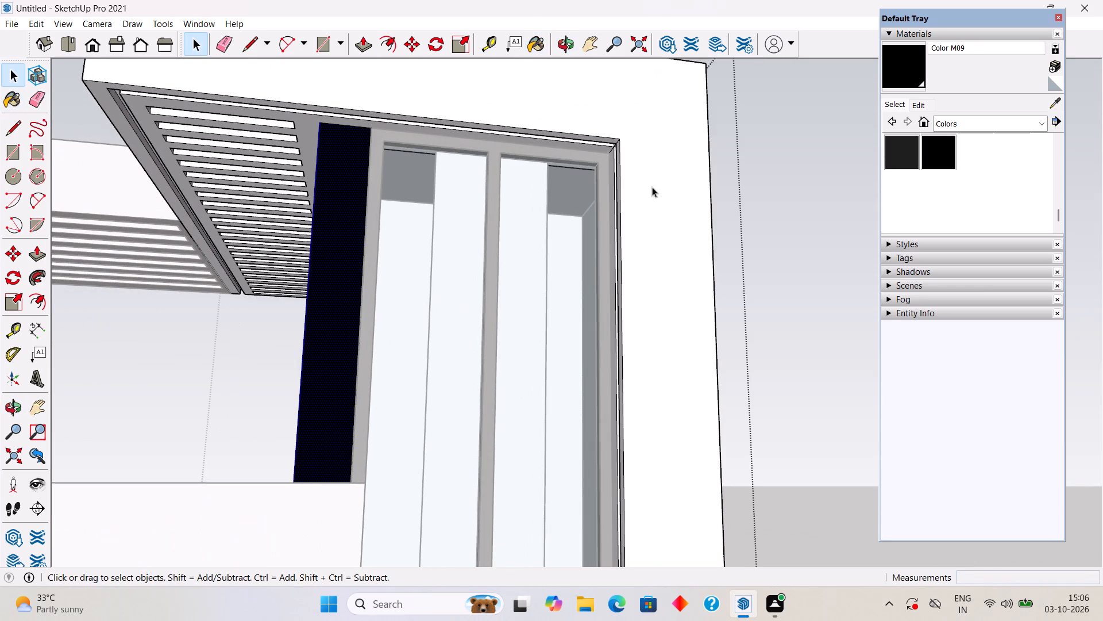
click(768, 156)
Examine the whole front facade from several angles to check the applied materials.
middle_drag(628, 320, 592, 436)
scroll(592, 436, down, 10)
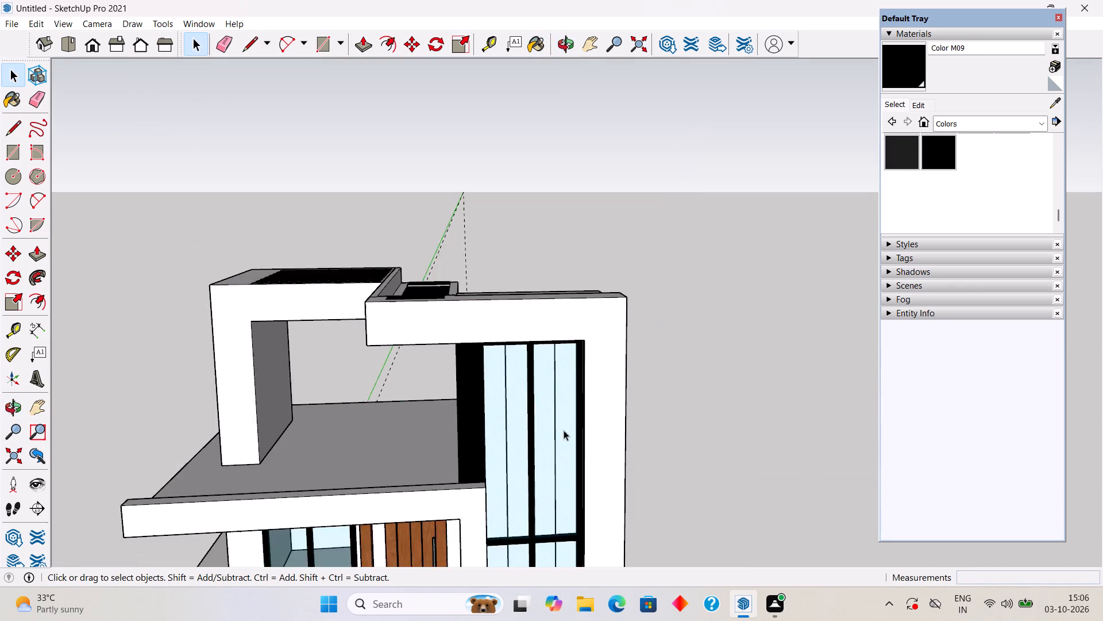
scroll(564, 430, down, 13)
middle_drag(479, 513, 442, 413)
scroll(443, 415, down, 4)
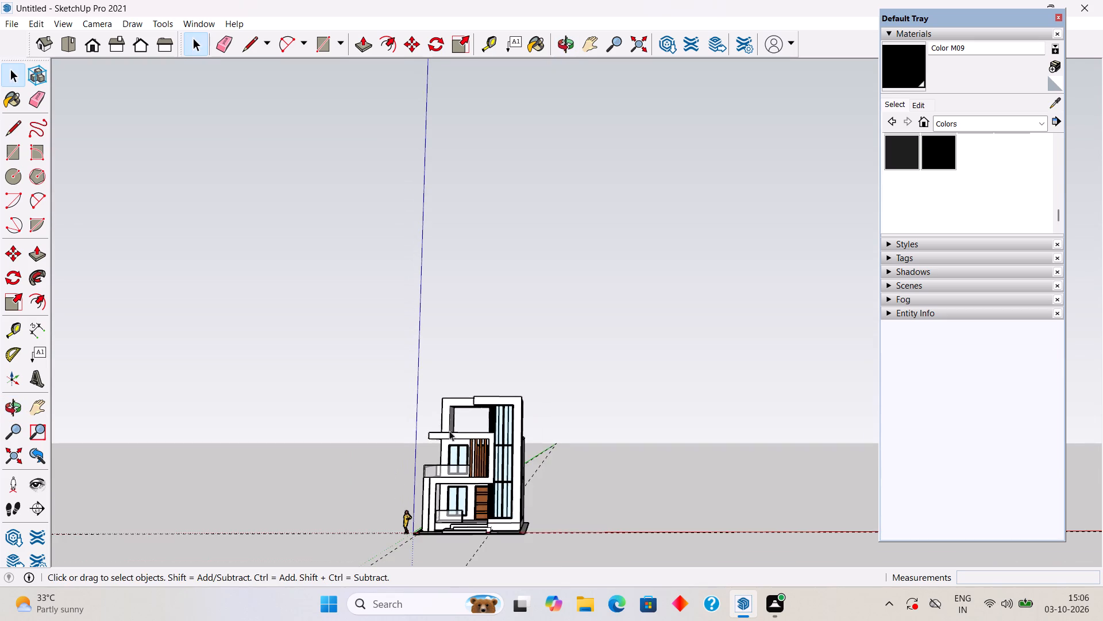
scroll(468, 531, up, 9)
scroll(531, 424, up, 2)
scroll(504, 576, up, 4)
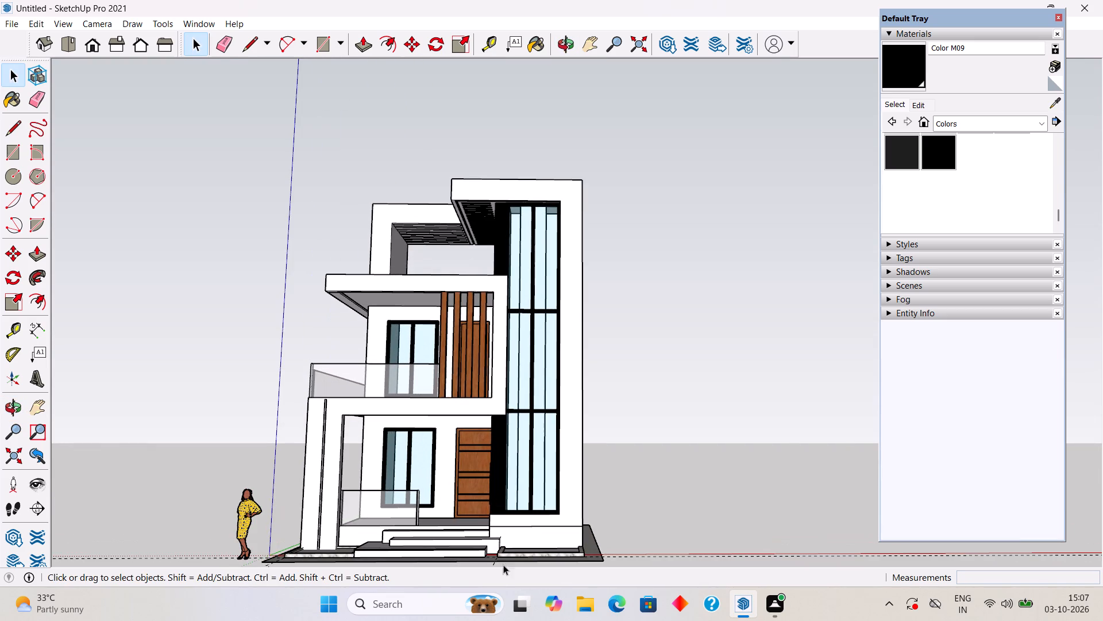
scroll(504, 518, up, 4)
scroll(510, 524, down, 1)
middle_drag(510, 533, 549, 545)
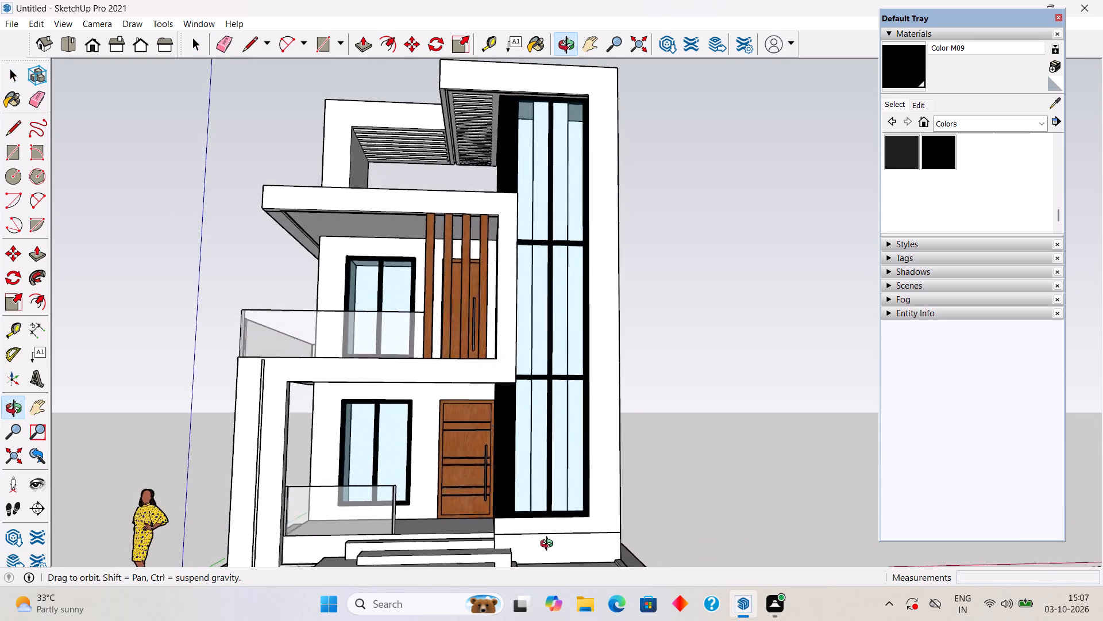
middle_drag(549, 545, 584, 578)
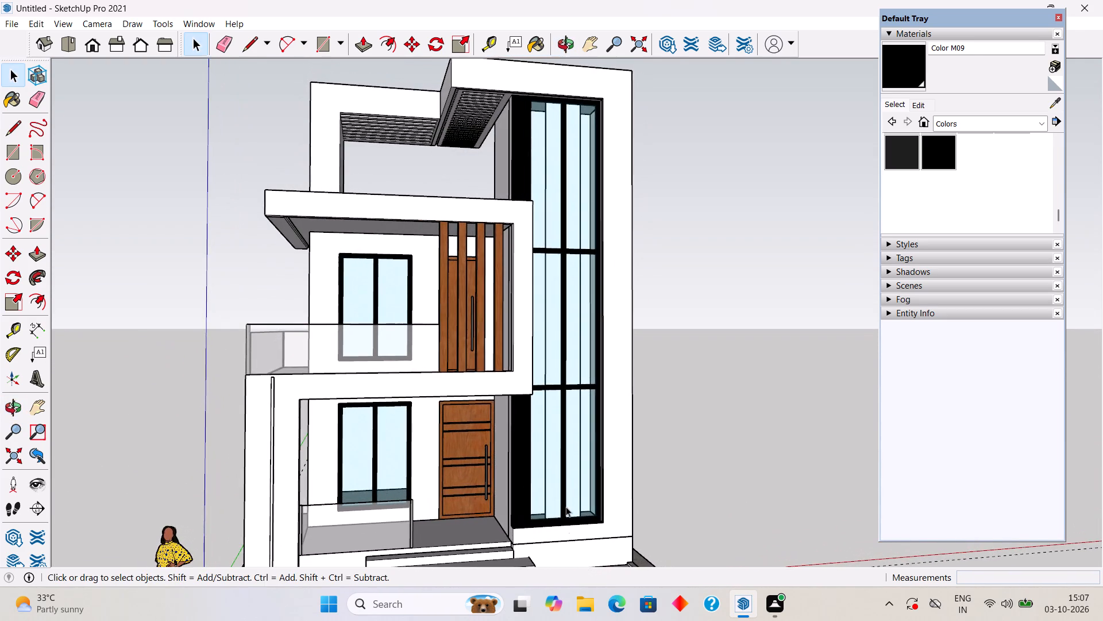
Isolate the tall window group by inverting its selection and hiding everything else in the model.
scroll(566, 494, up, 5)
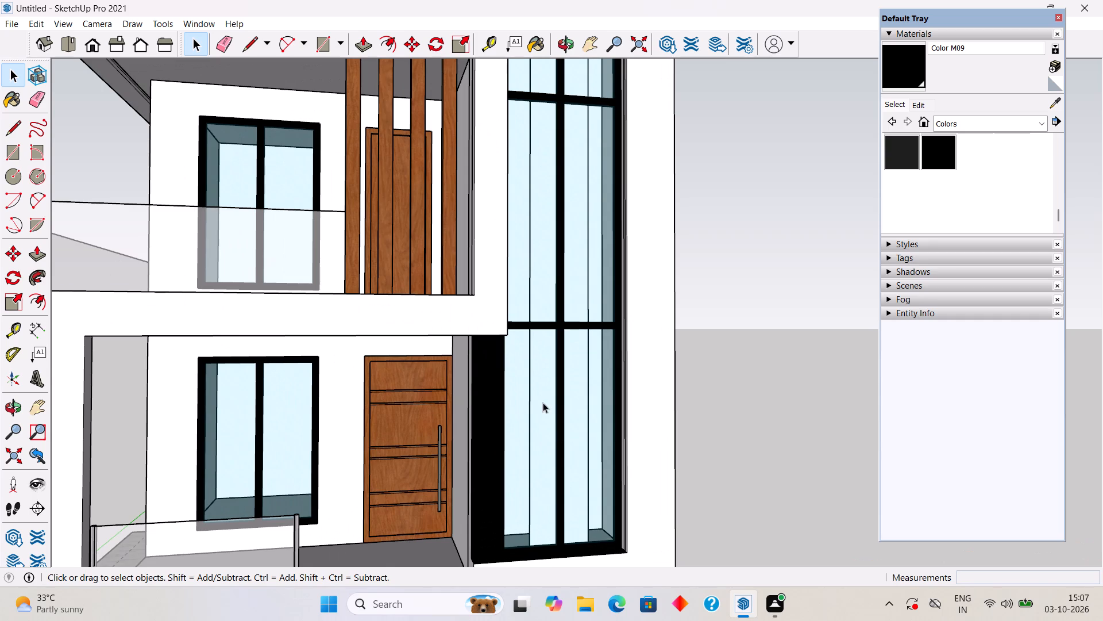
scroll(608, 366, up, 4)
click(620, 348)
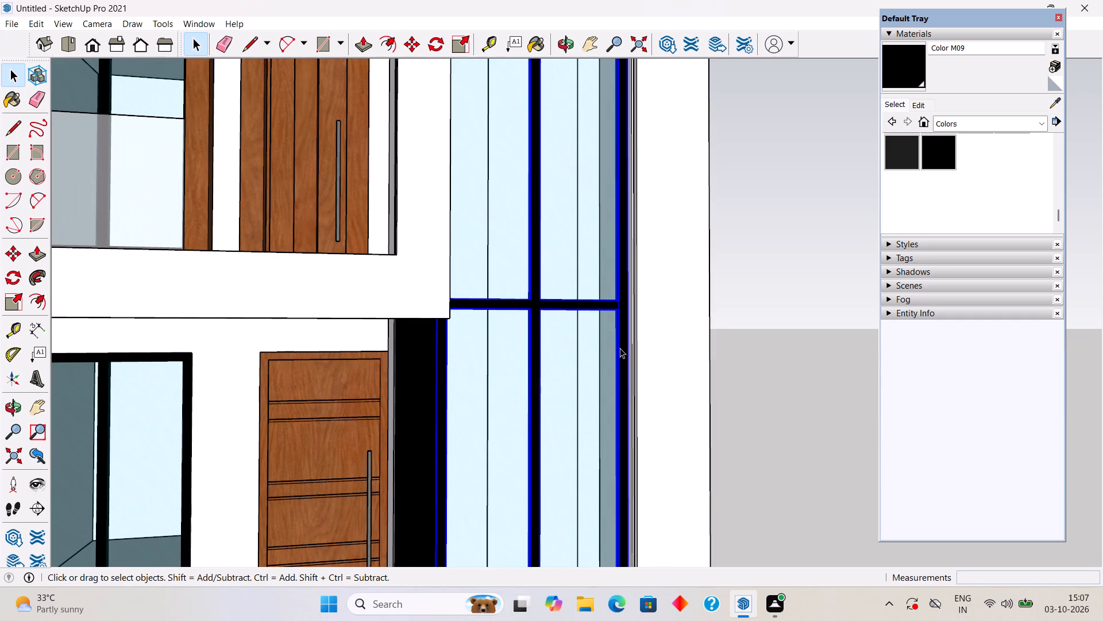
scroll(575, 366, down, 7)
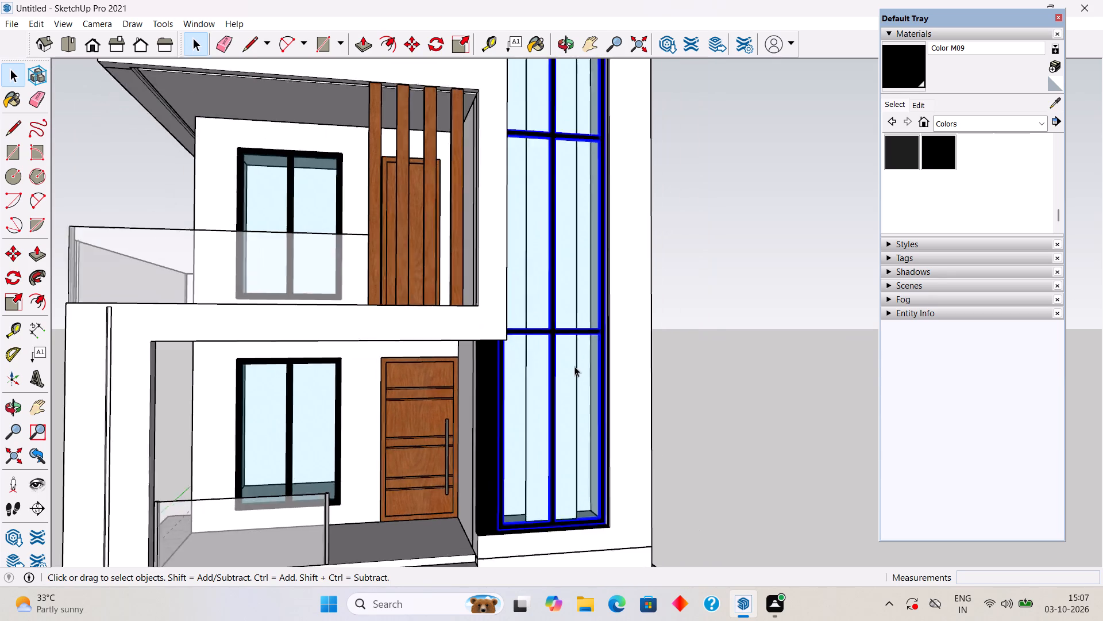
scroll(574, 366, down, 5)
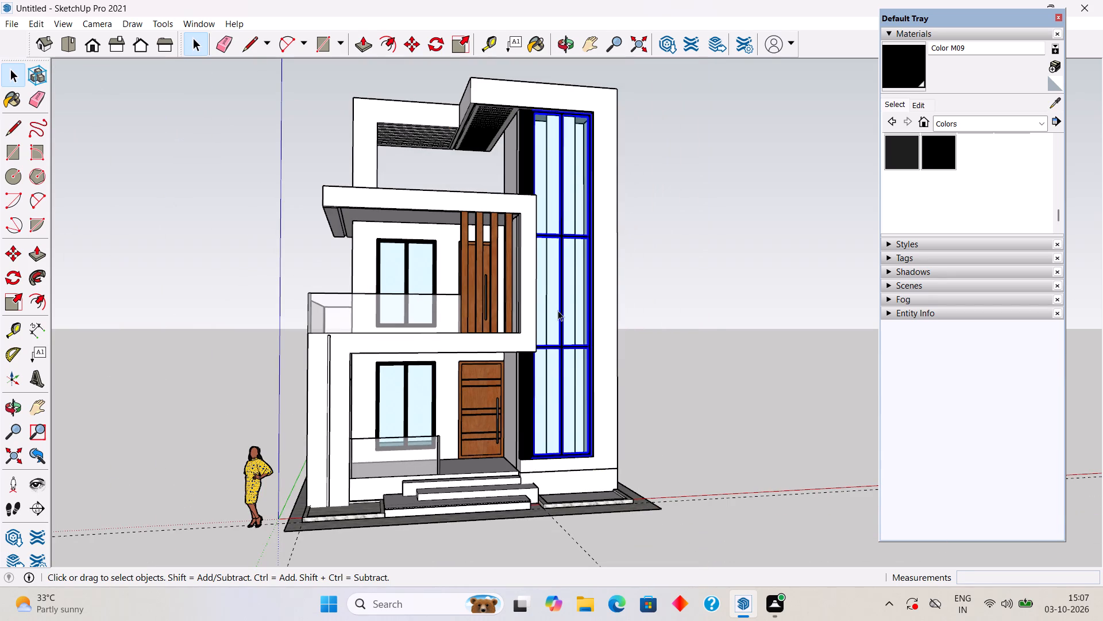
right_click(558, 310)
click(582, 384)
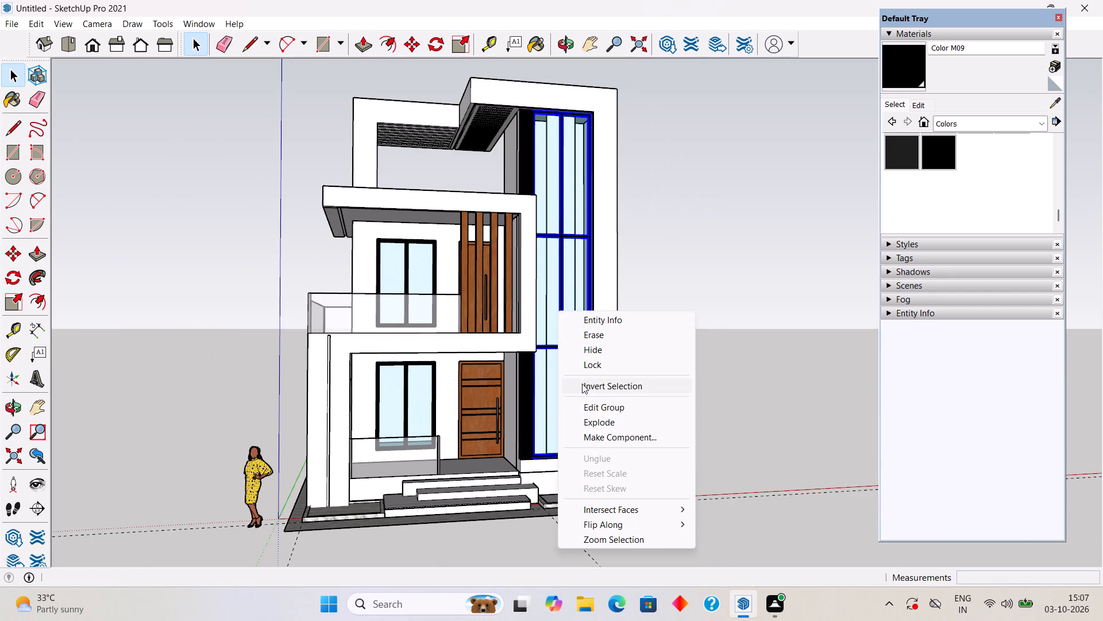
right_click(436, 413)
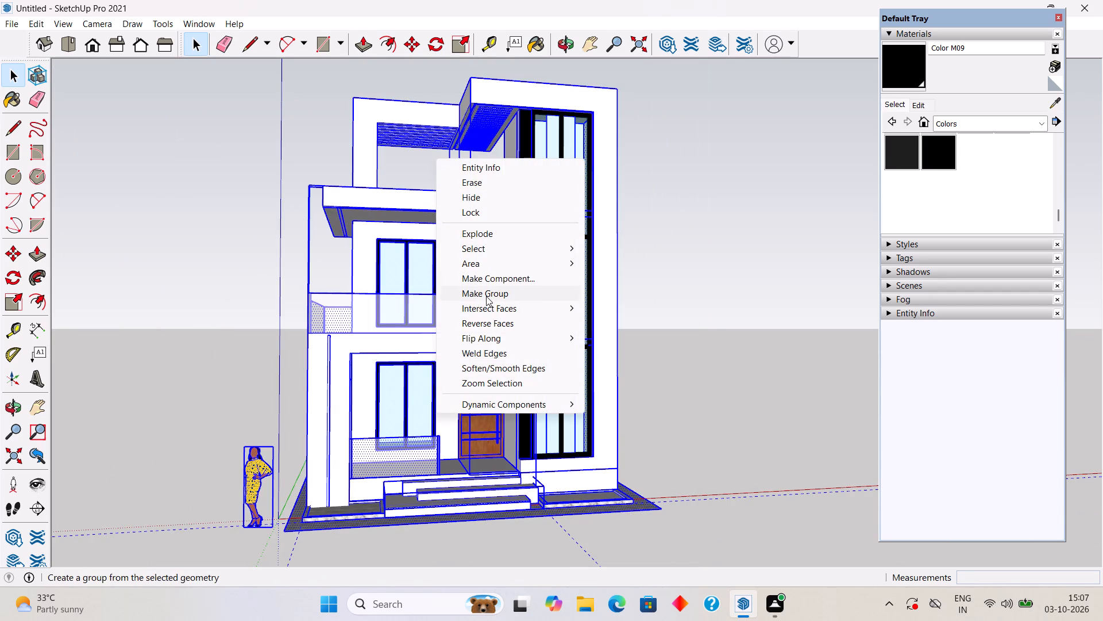
click(463, 195)
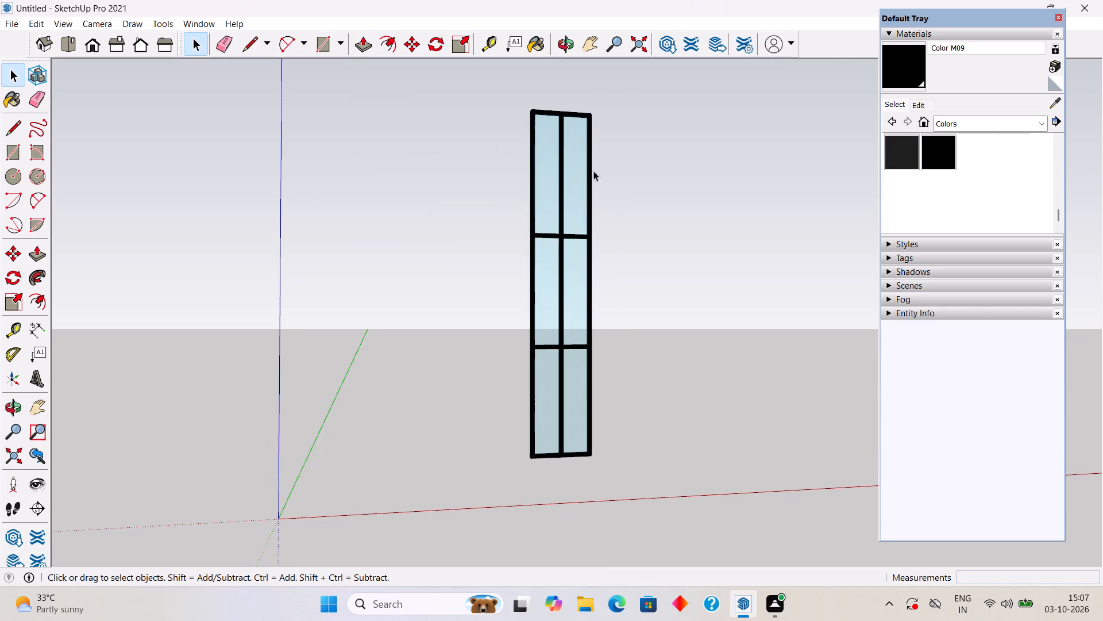
Place a horizontal guide 1' below the top edge of the tall window frame.
middle_drag(545, 167, 564, 338)
scroll(564, 338, down, 4)
scroll(589, 291, up, 2)
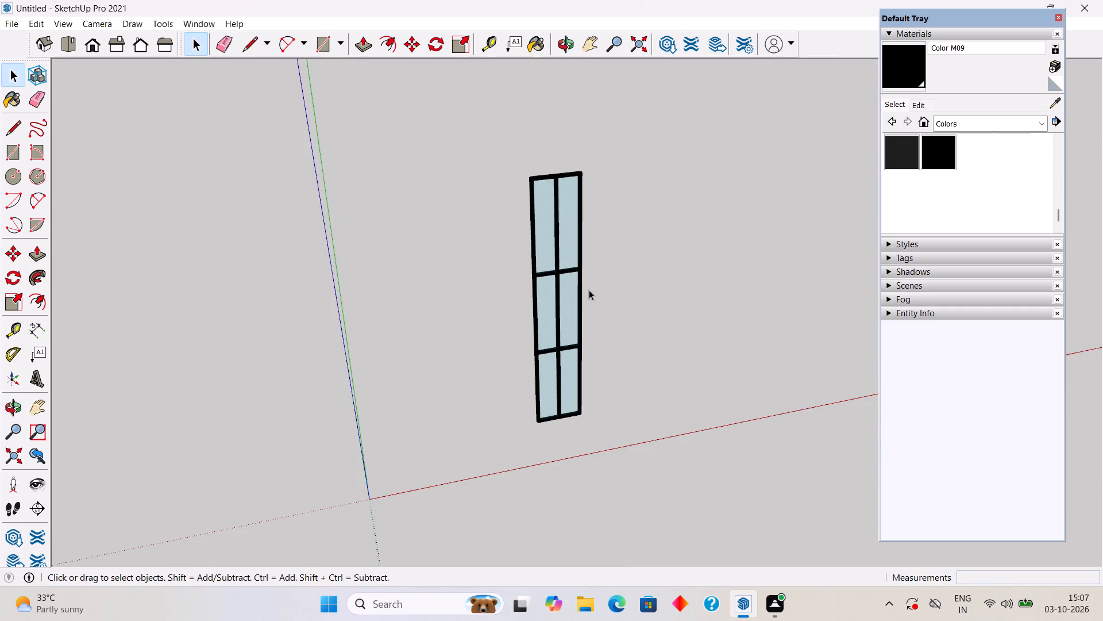
scroll(515, 270, up, 3)
middle_drag(593, 235, 453, 279)
scroll(540, 182, up, 5)
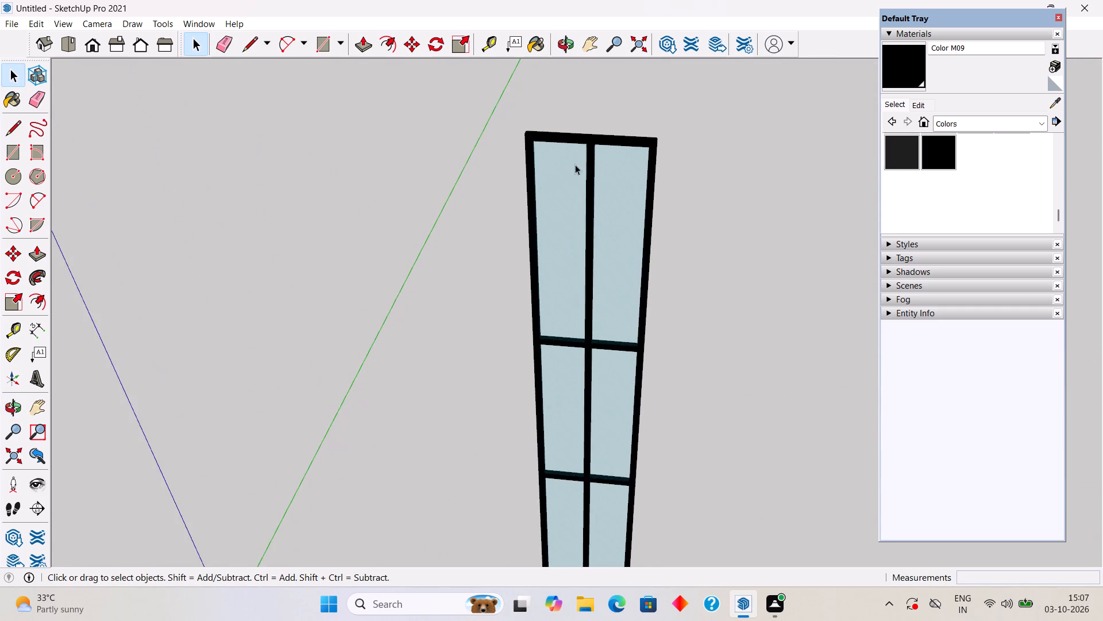
scroll(575, 164, up, 4)
key(t)
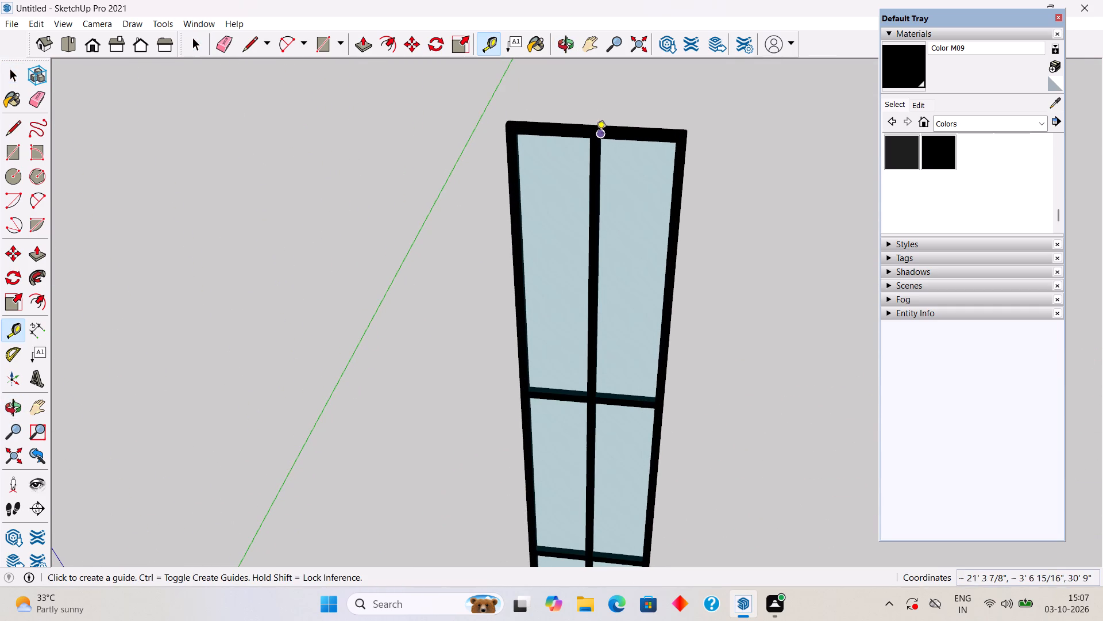
click(619, 125)
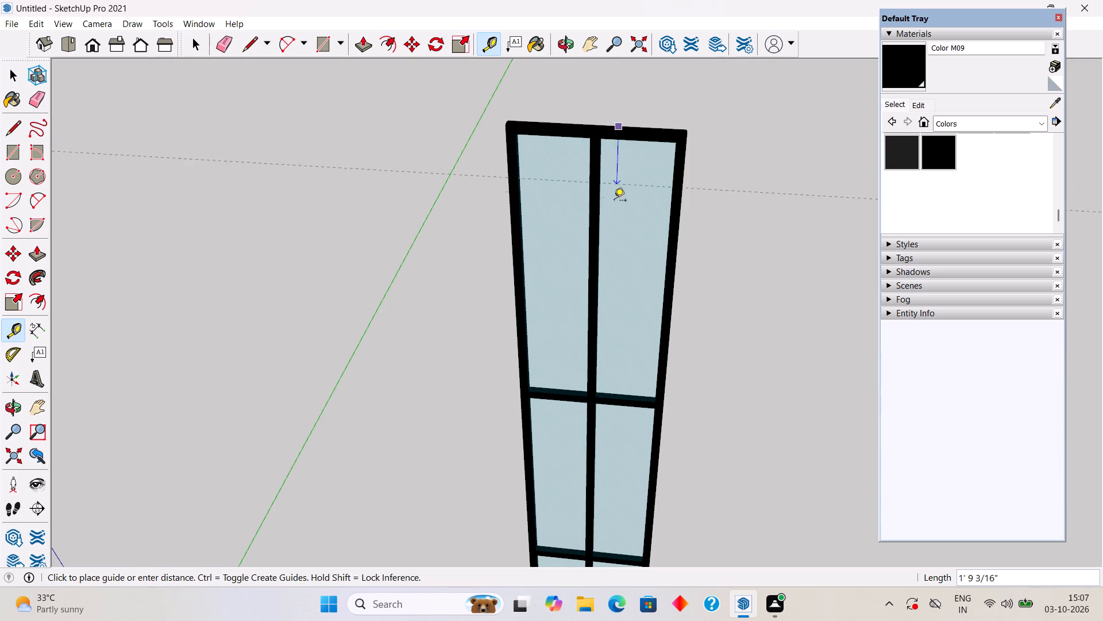
text(1')
key(Return)
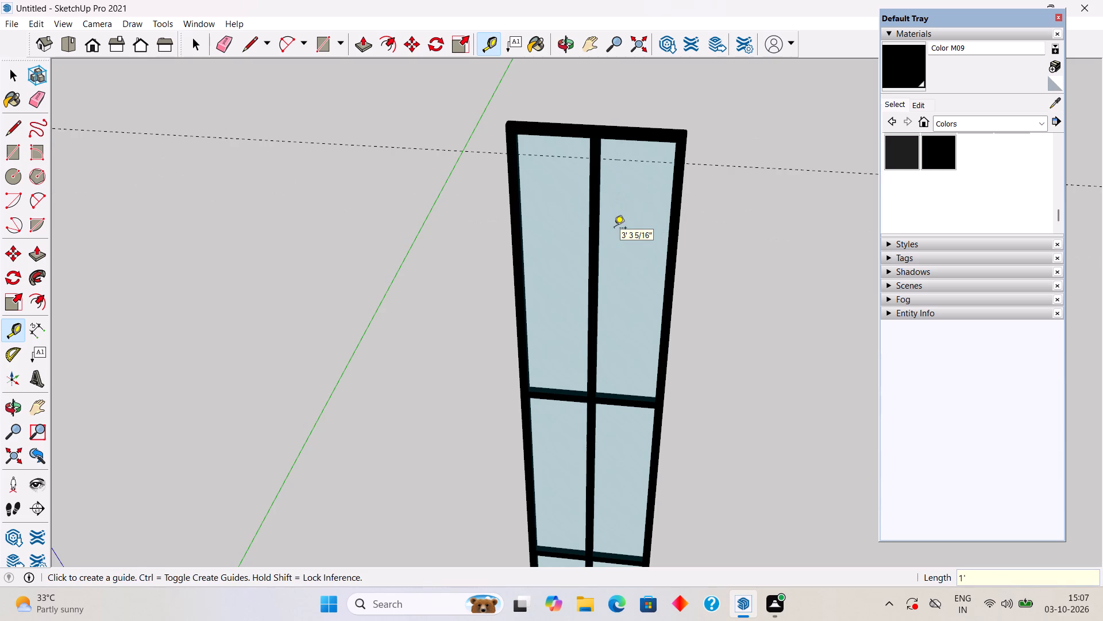
key(space)
Scale the tall window group down along the blue axis to 0.97 so its top meets the guide.
middle_drag(595, 125, 604, 244)
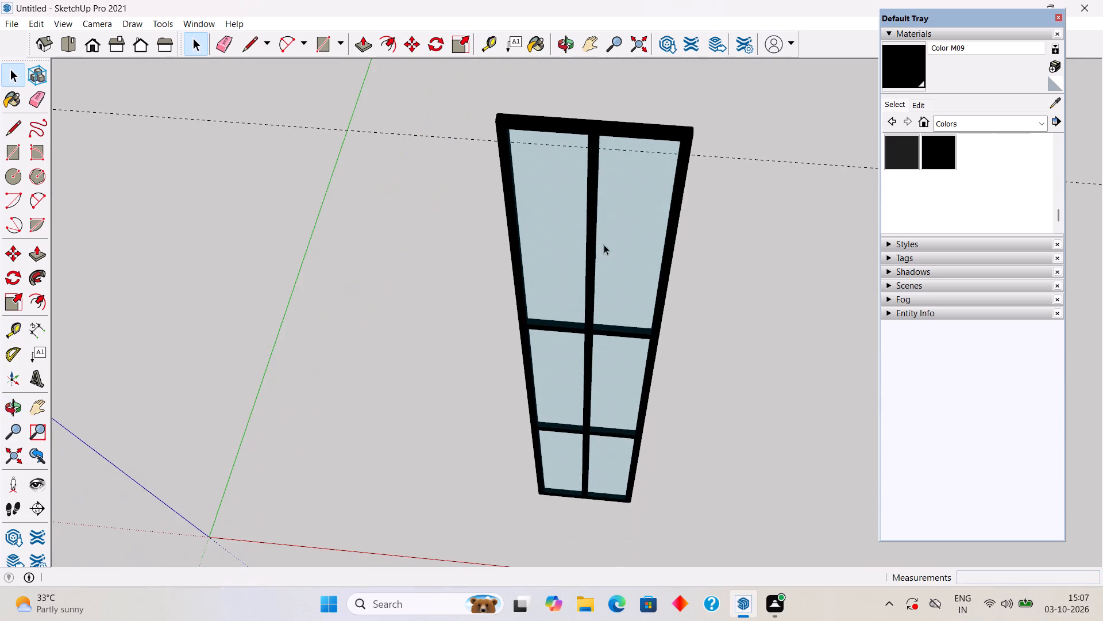
click(569, 186)
key(s)
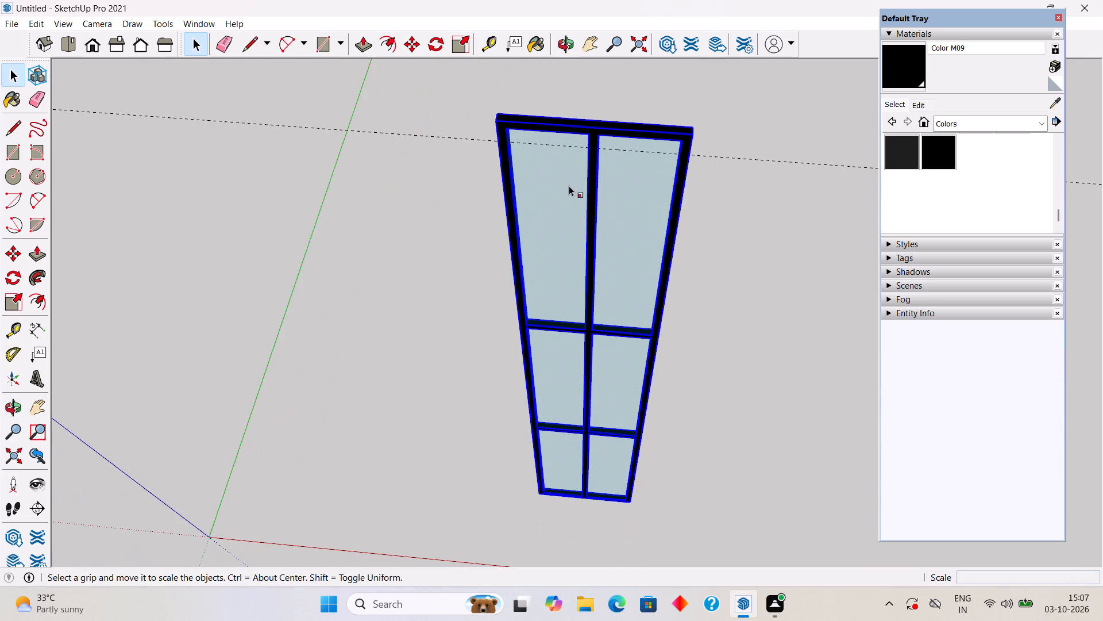
click(594, 119)
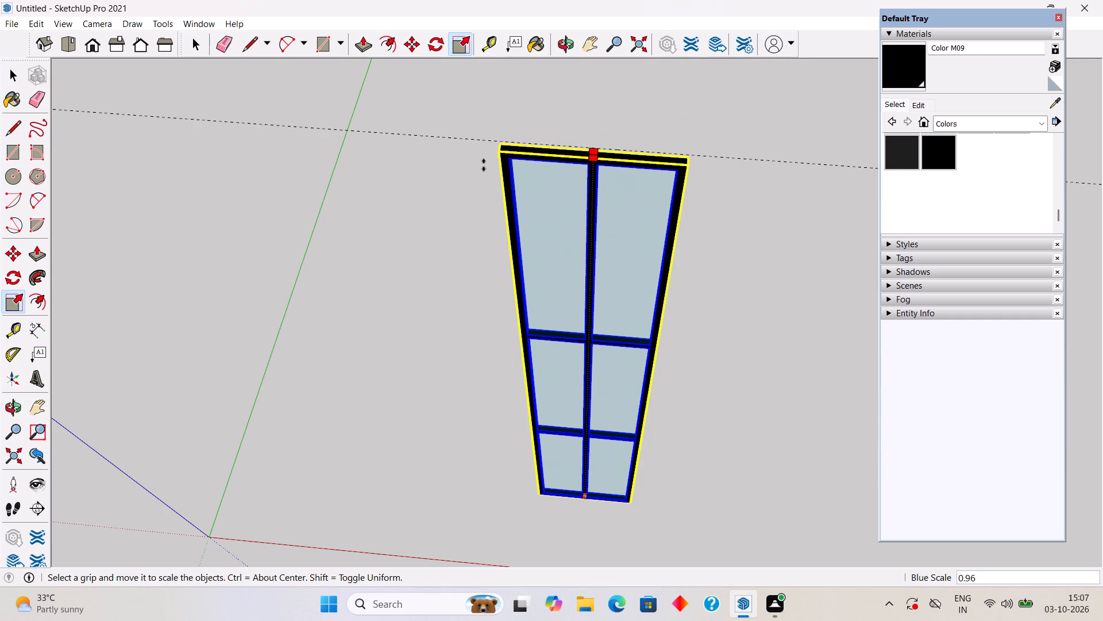
click(484, 163)
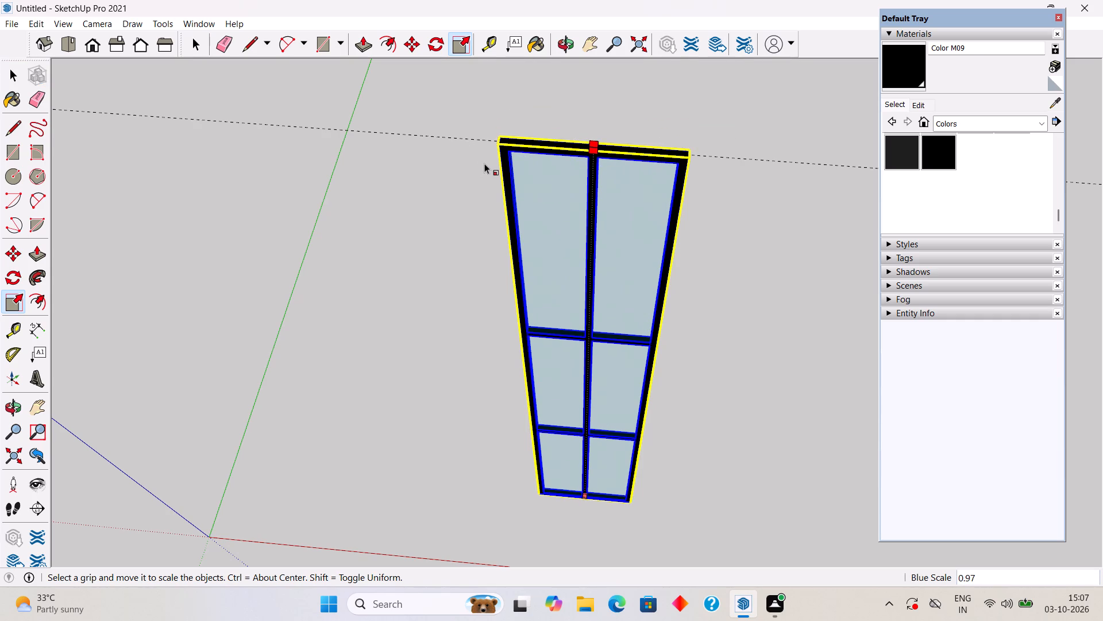
key(space)
Scale the tall window group narrower along the red axis to about 0.96.
scroll(731, 302, down, 4)
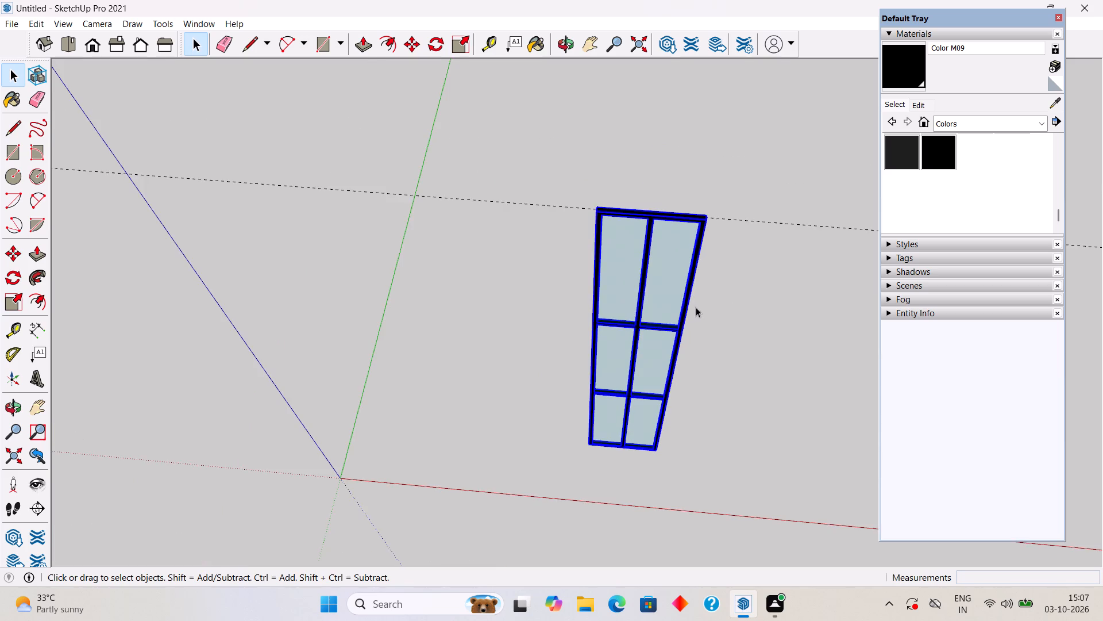
middle_drag(687, 304, 539, 235)
scroll(682, 300, up, 4)
middle_drag(630, 296, 608, 271)
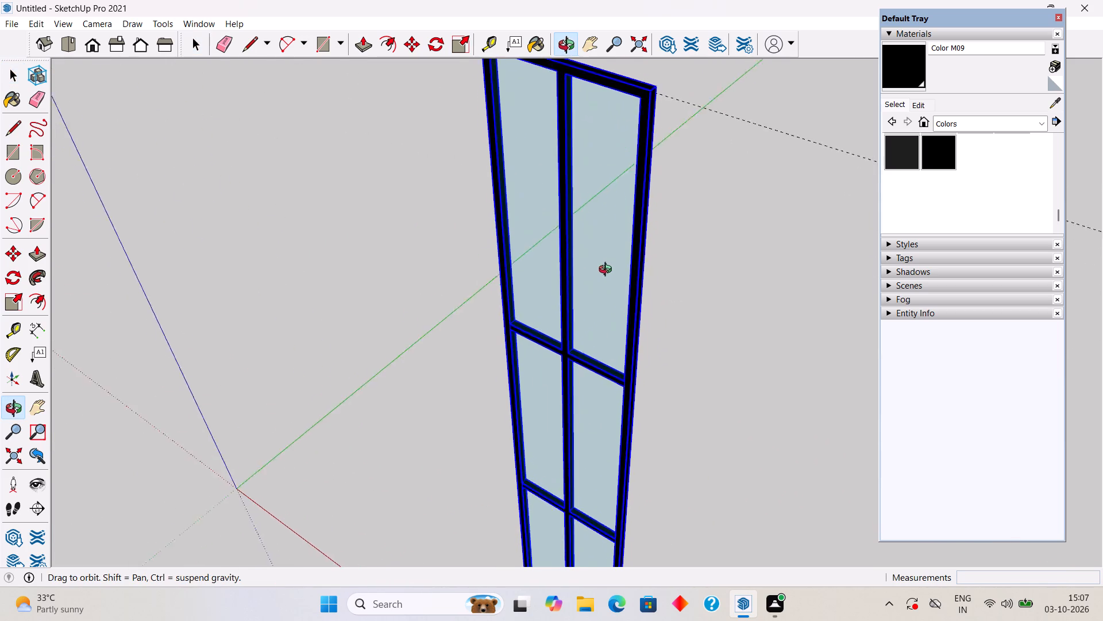
middle_drag(608, 271, 589, 248)
scroll(630, 294, up, 4)
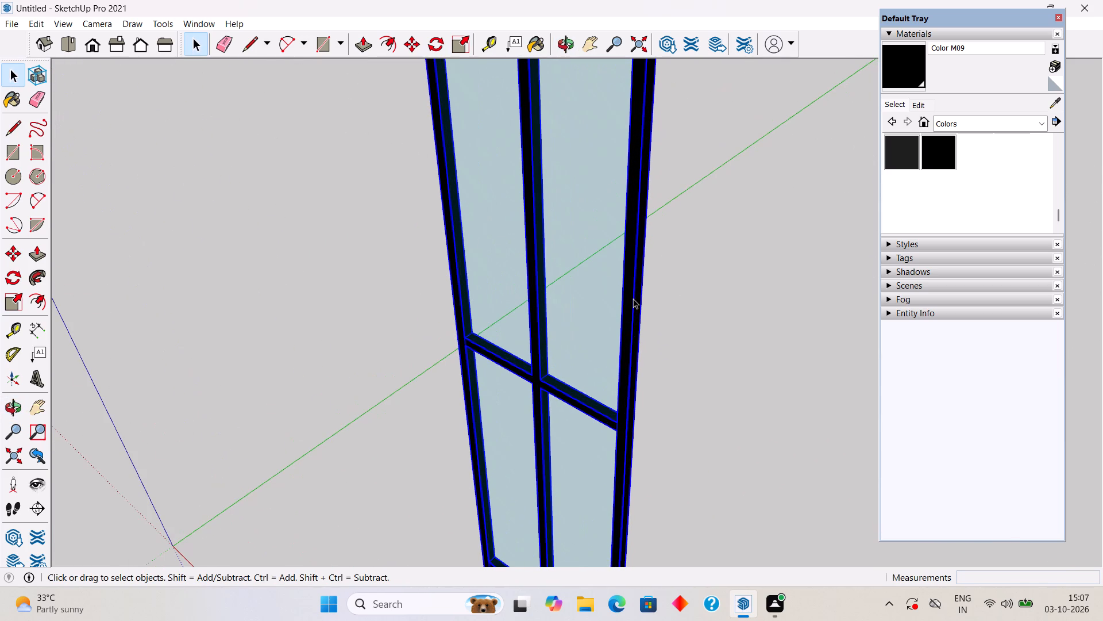
key(s)
scroll(654, 512, down, 4)
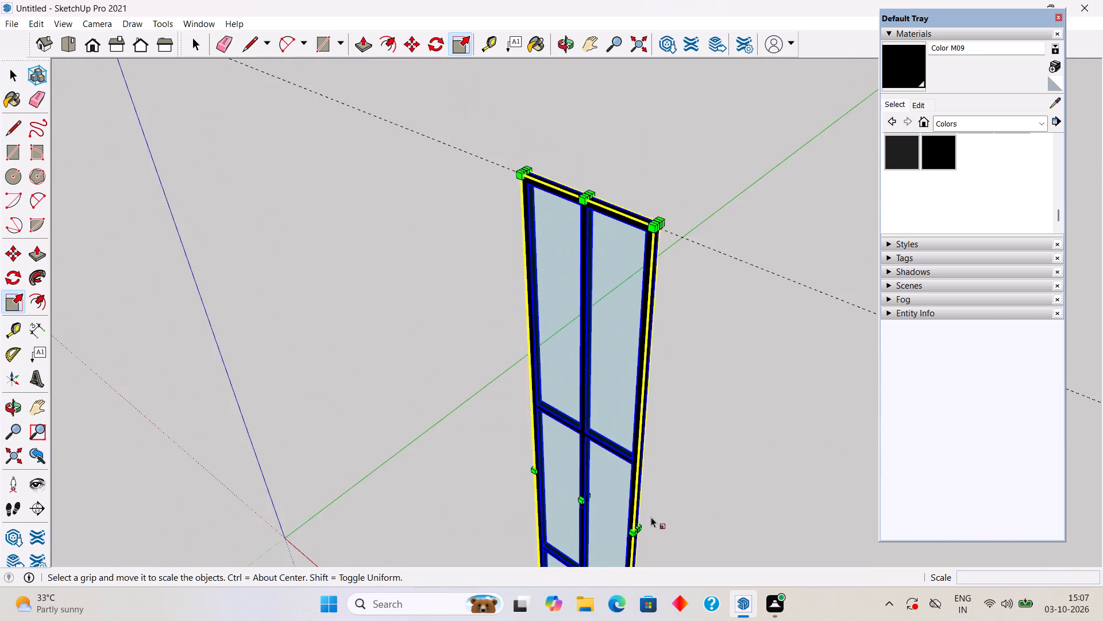
scroll(647, 519, down, 5)
scroll(638, 535, up, 18)
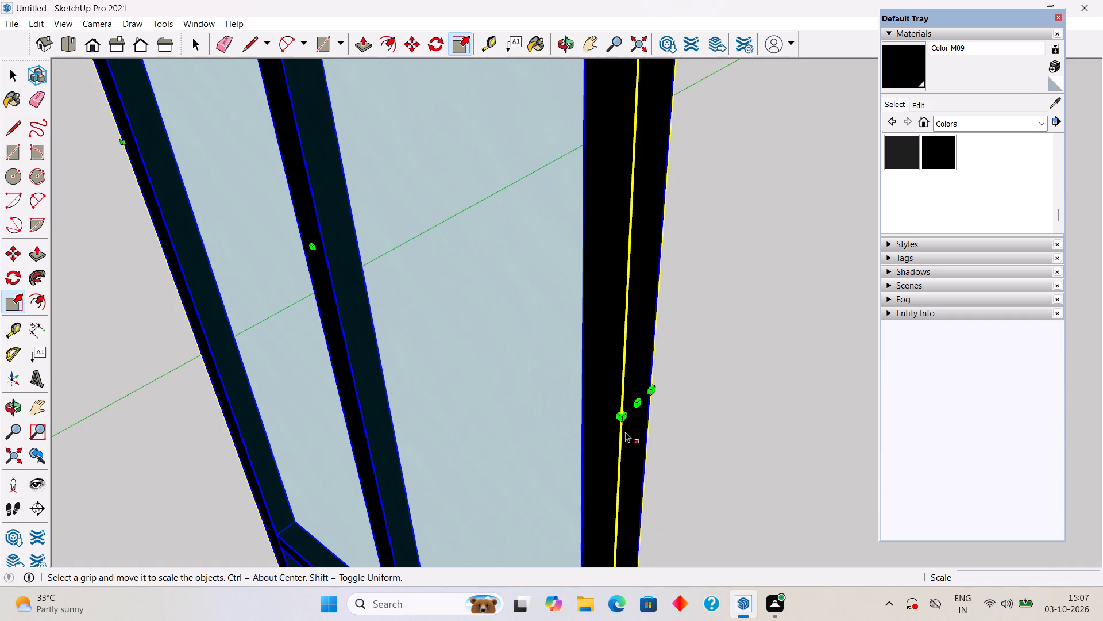
click(638, 407)
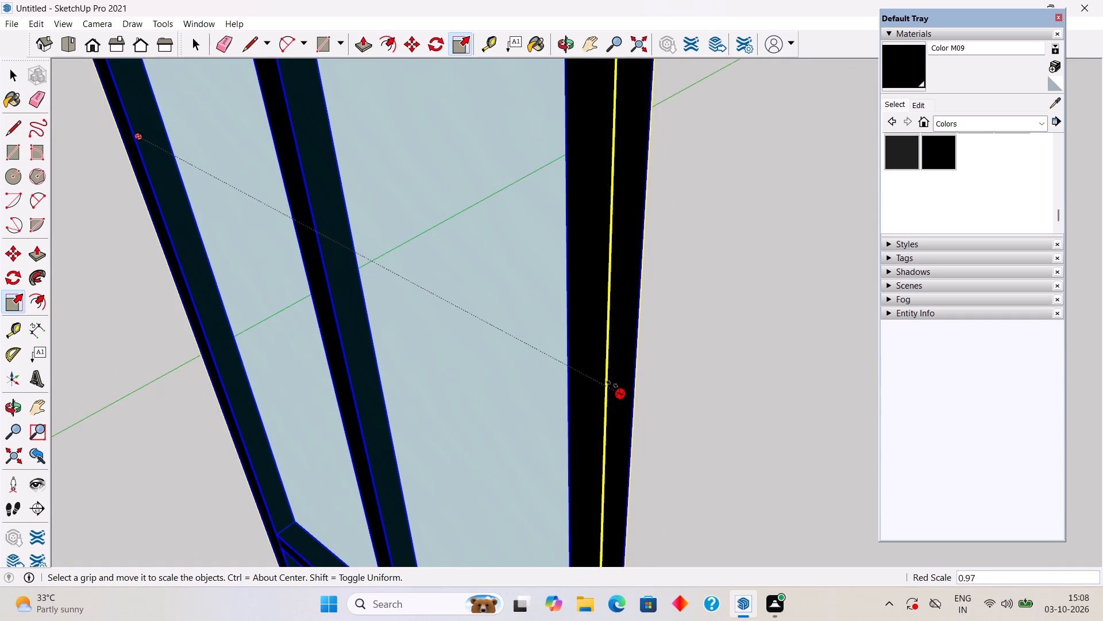
text(3")
key(Return)
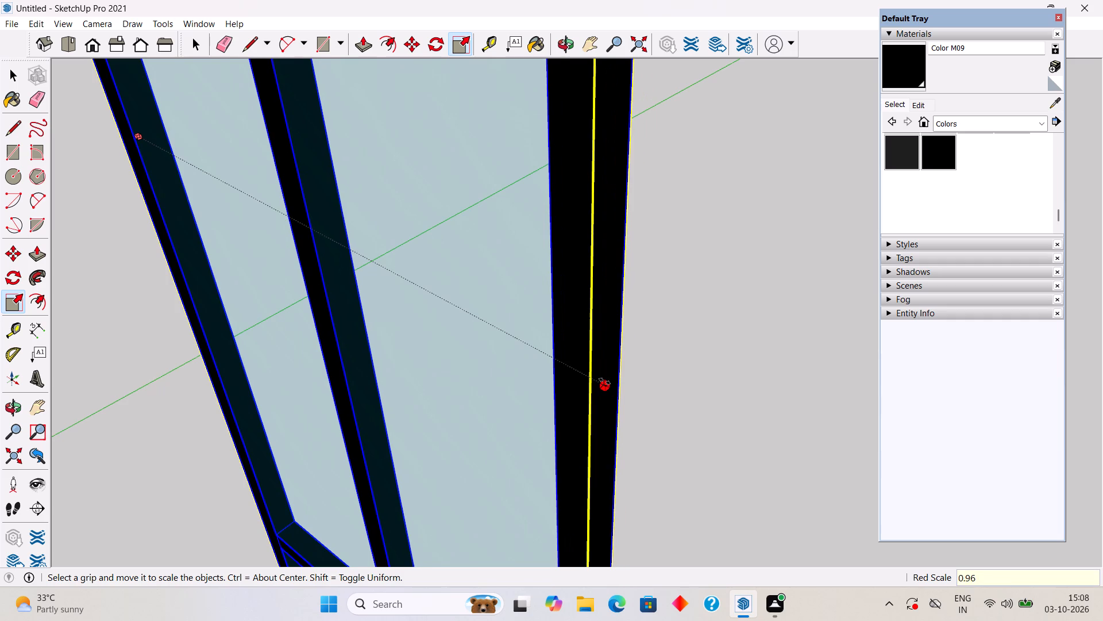
click(605, 381)
key(space)
Deselect the window group and unhide all hidden geometry to bring back the whole house.
scroll(627, 374, down, 12)
middle_drag(613, 454, 669, 386)
scroll(669, 386, down, 9)
middle_drag(652, 496, 802, 400)
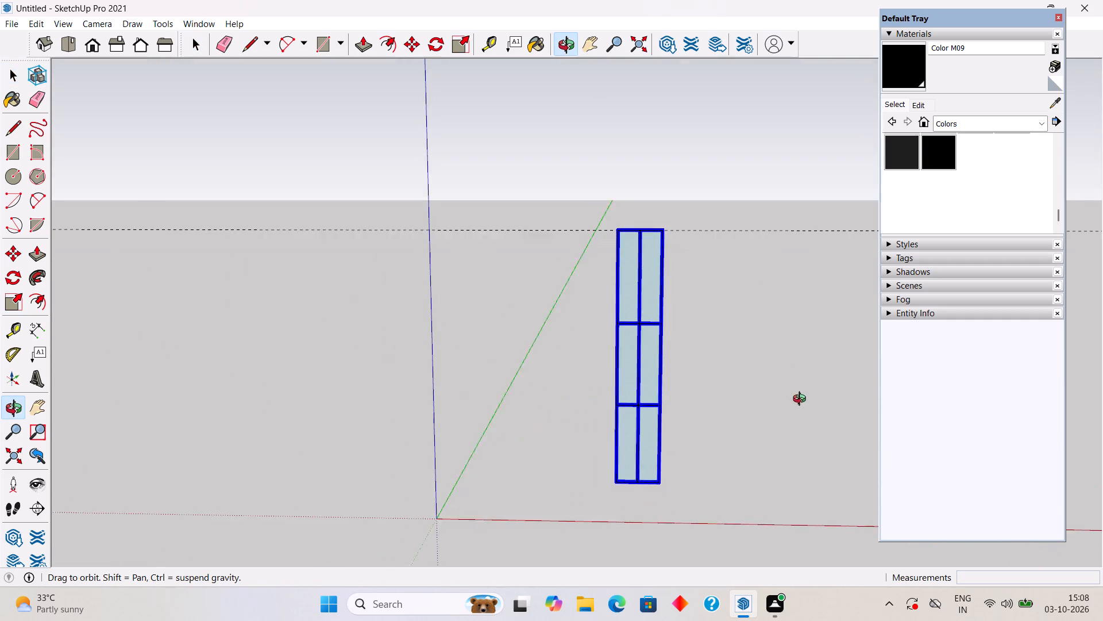
middle_drag(802, 400, 812, 414)
click(740, 459)
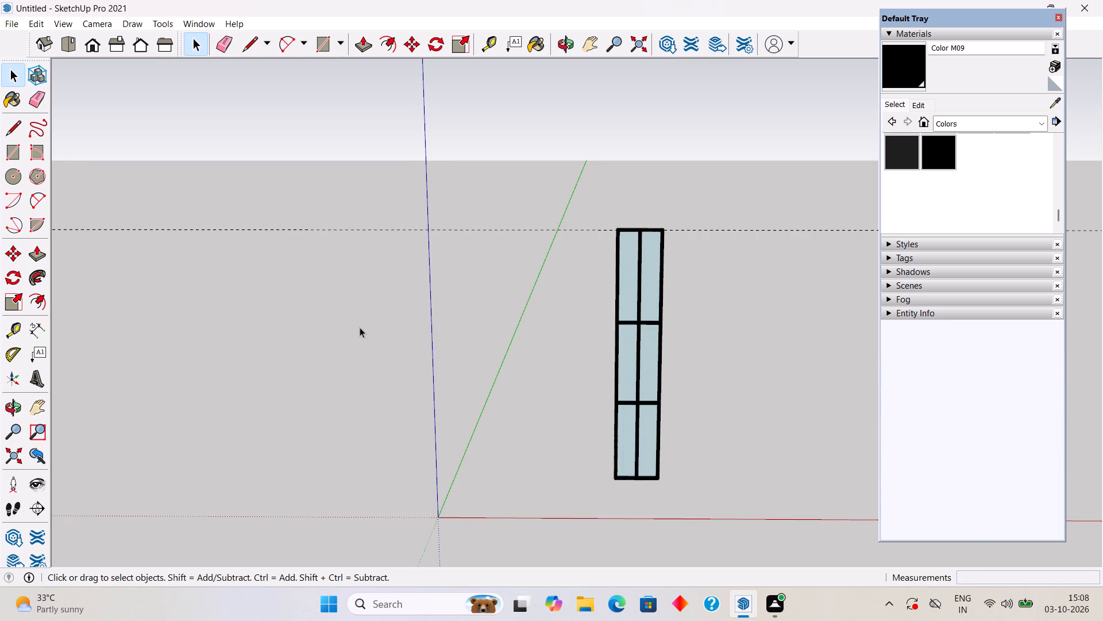
click(30, 21)
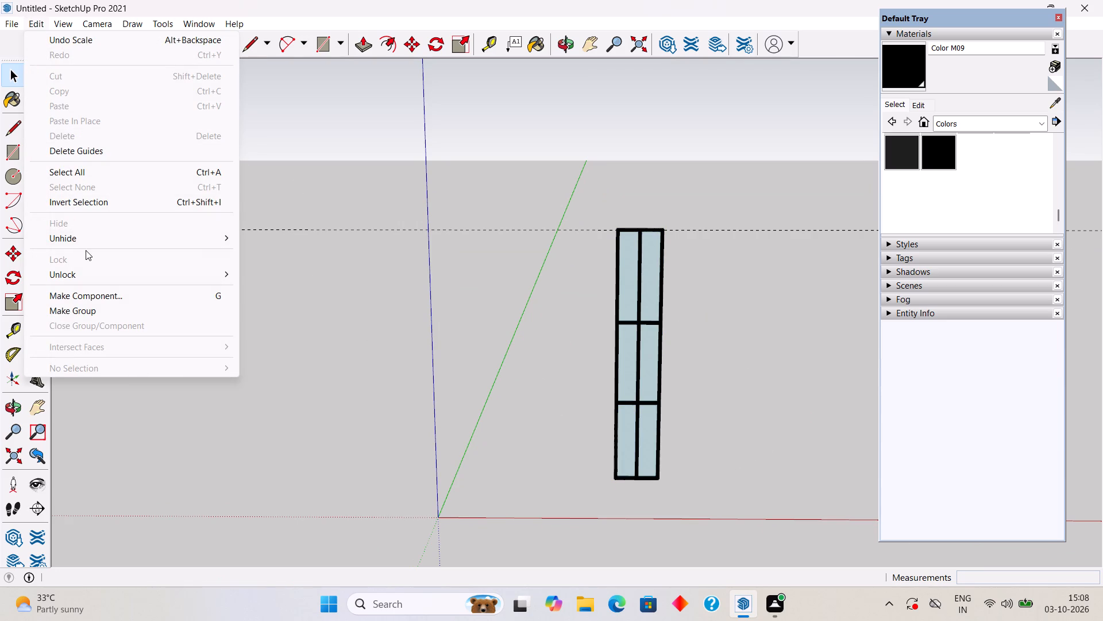
click(88, 237)
click(211, 244)
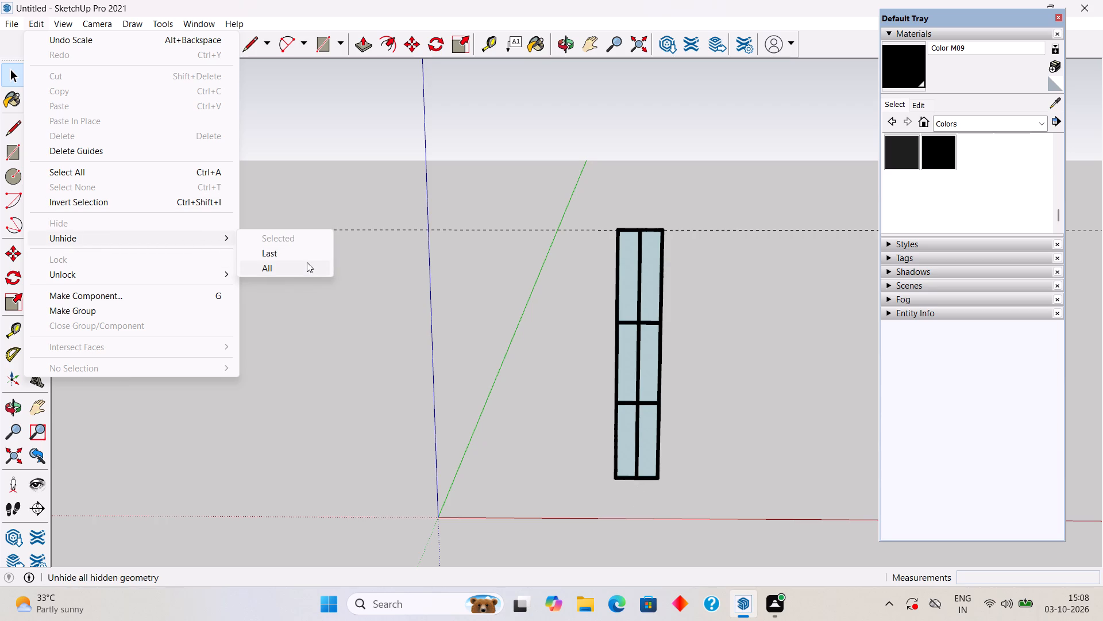
click(307, 262)
Inside the tall wall frame group, draw a 1' line across the inner side face from the window frame's top corner.
scroll(443, 541, up, 3)
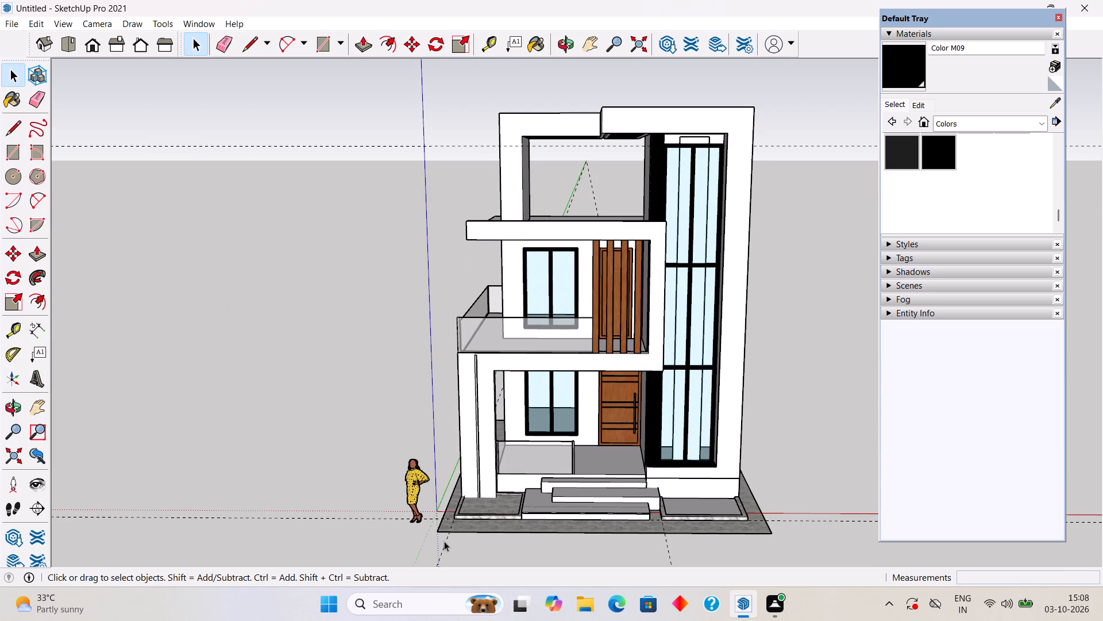
middle_drag(658, 209, 643, 273)
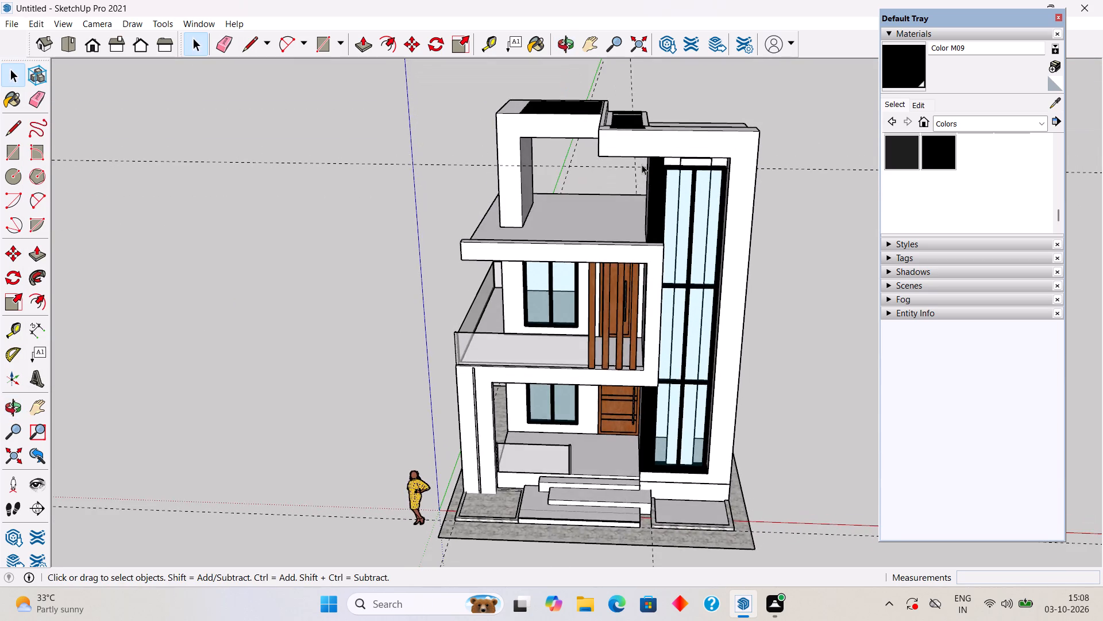
scroll(642, 164, up, 2)
middle_drag(685, 182, 434, 181)
scroll(583, 167, up, 13)
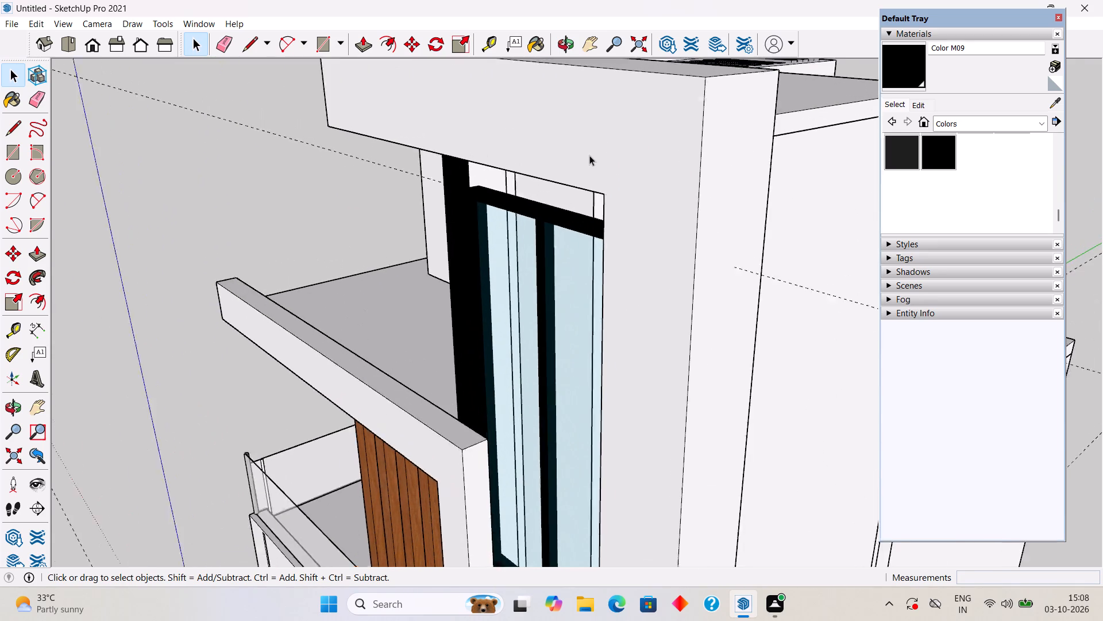
scroll(589, 155, up, 2)
triple_click(416, 188)
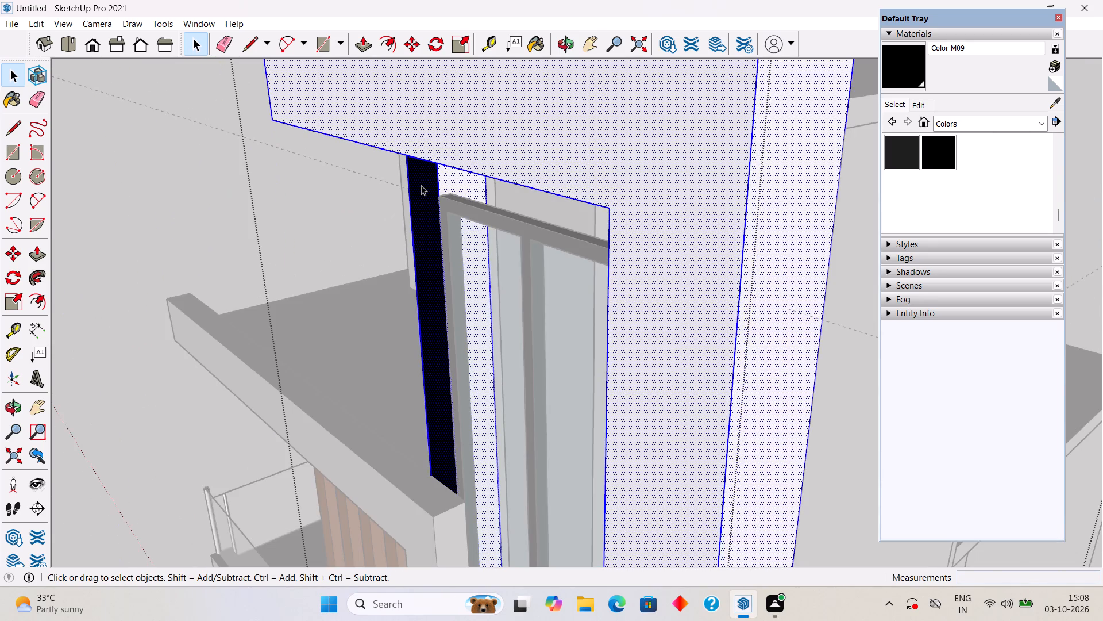
scroll(425, 183, up, 12)
middle_drag(439, 181, 423, 194)
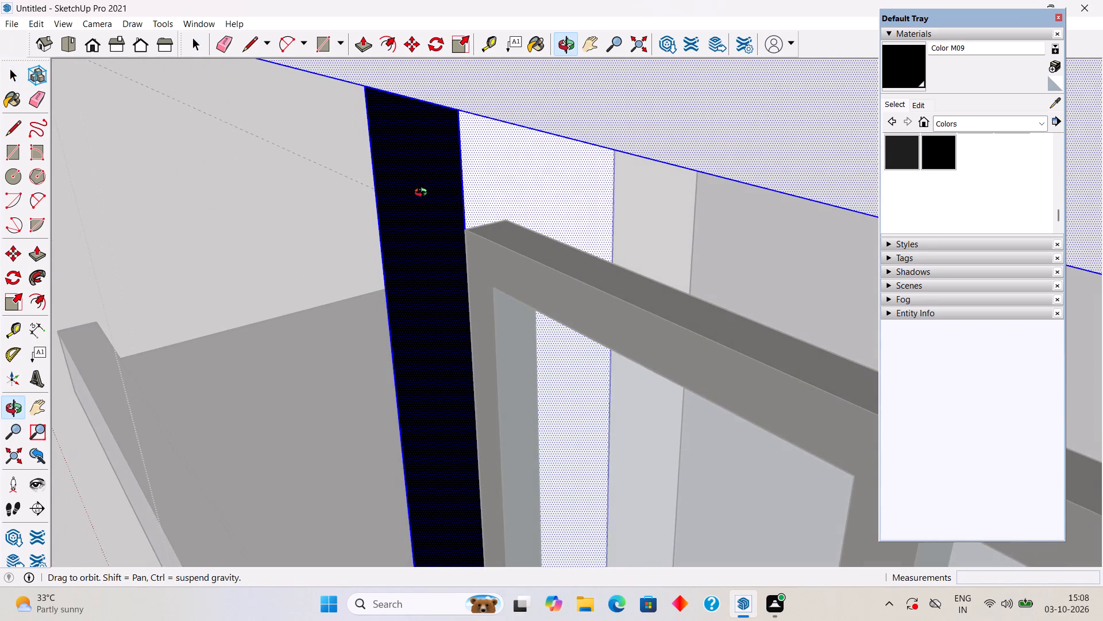
middle_drag(423, 194, 423, 194)
key(l)
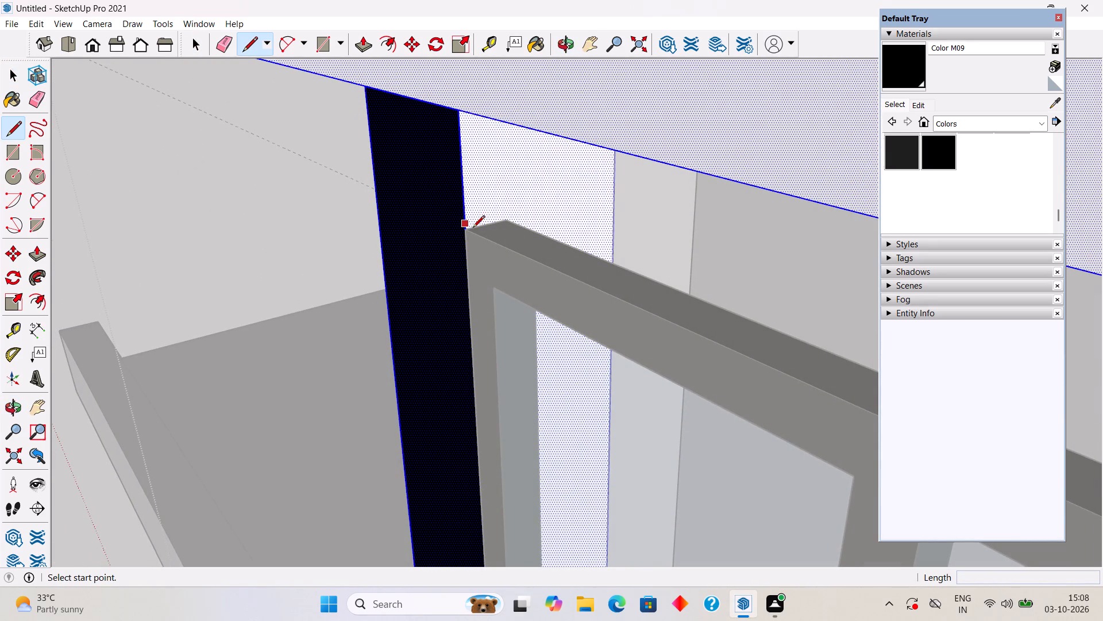
click(466, 233)
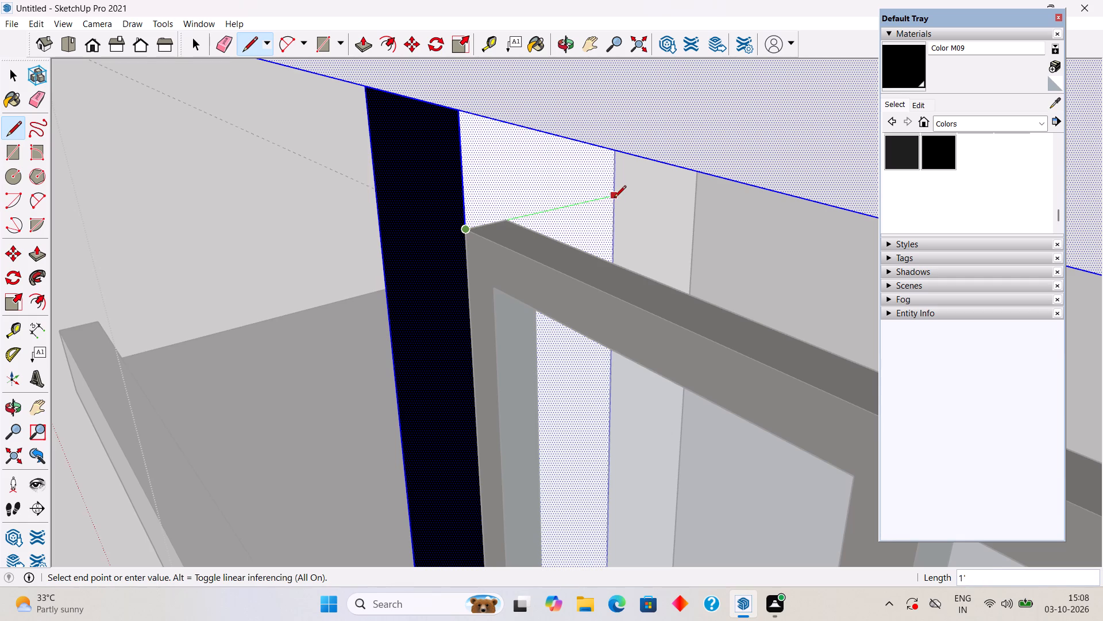
click(614, 198)
key(space)
Push/Pull the small face above the window 5' across the opening to fill the gap with a black header.
key(p)
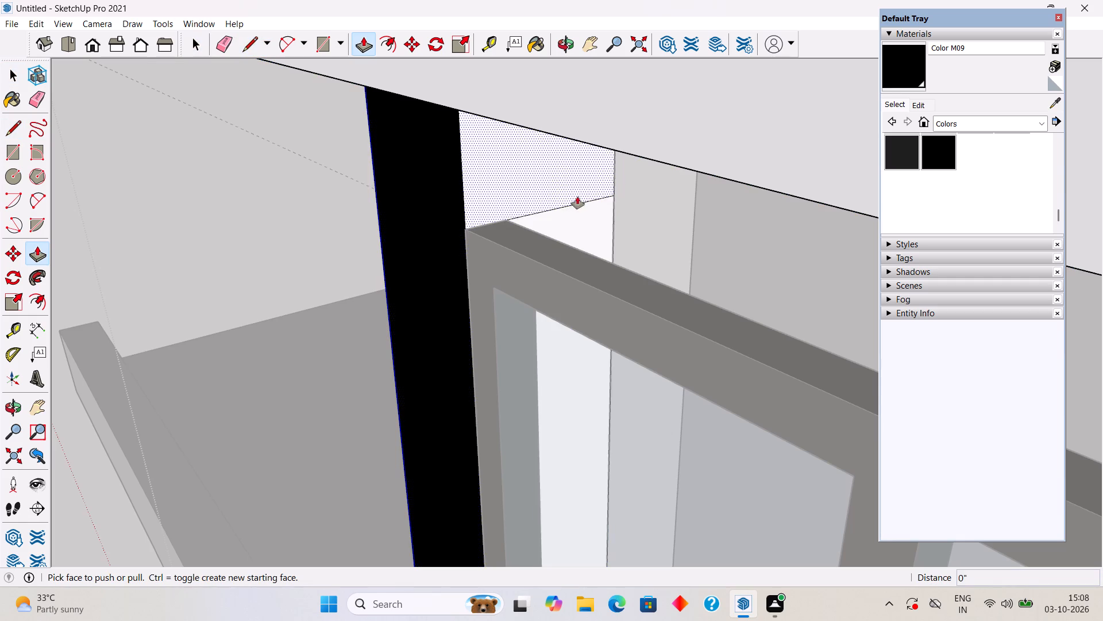
click(554, 189)
scroll(556, 190, down, 12)
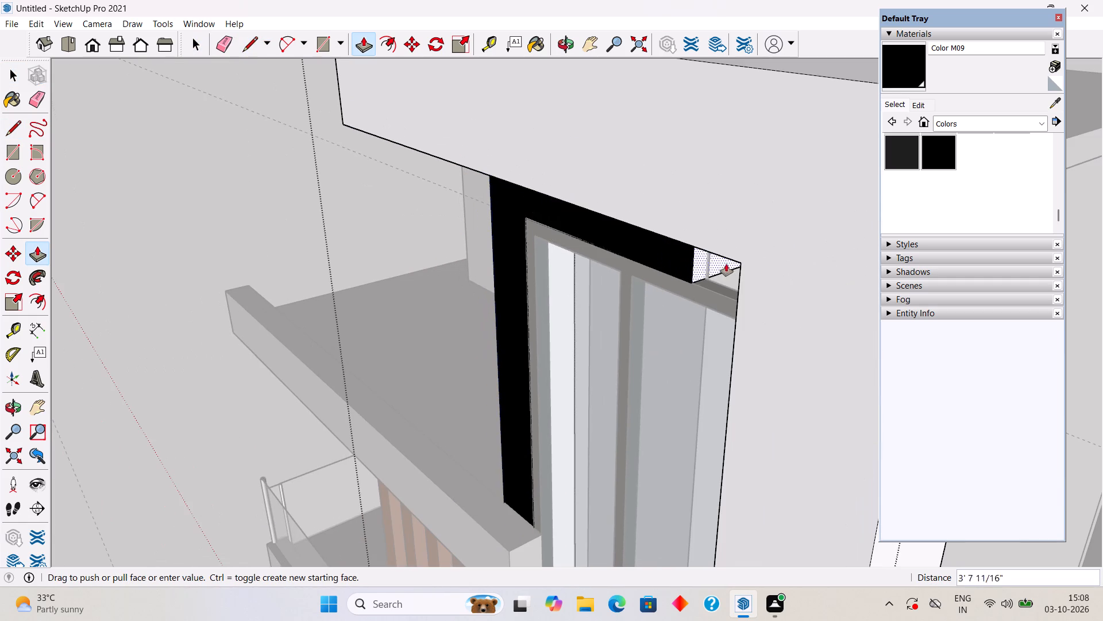
click(738, 283)
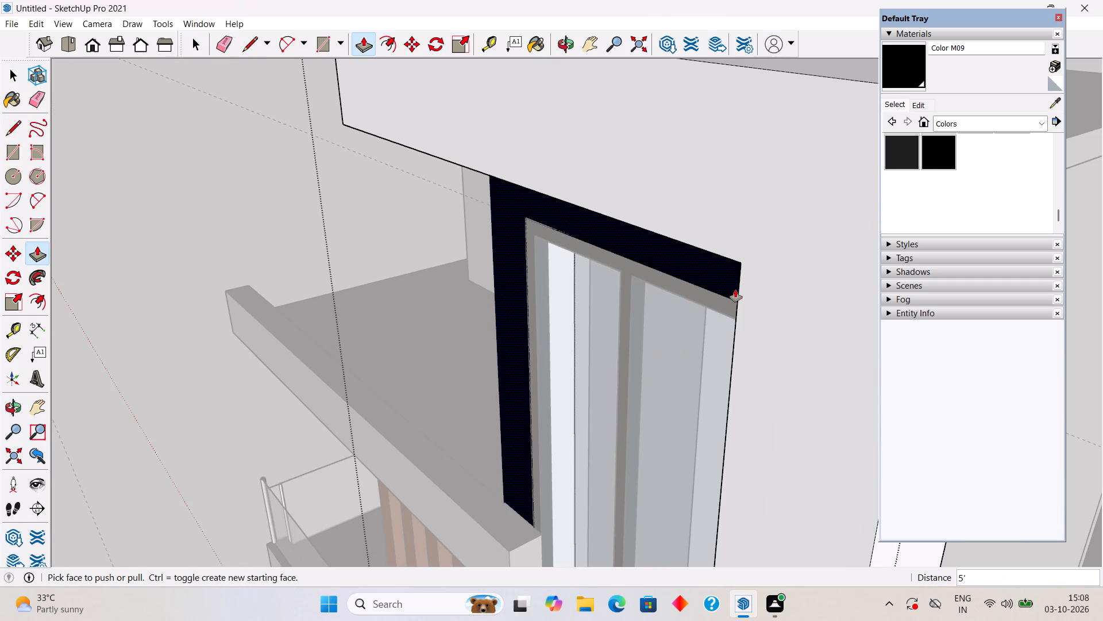
key(space)
Draw a 1' line across the header's underside from the window frame's other top corner to the back edge.
middle_drag(731, 395, 839, 201)
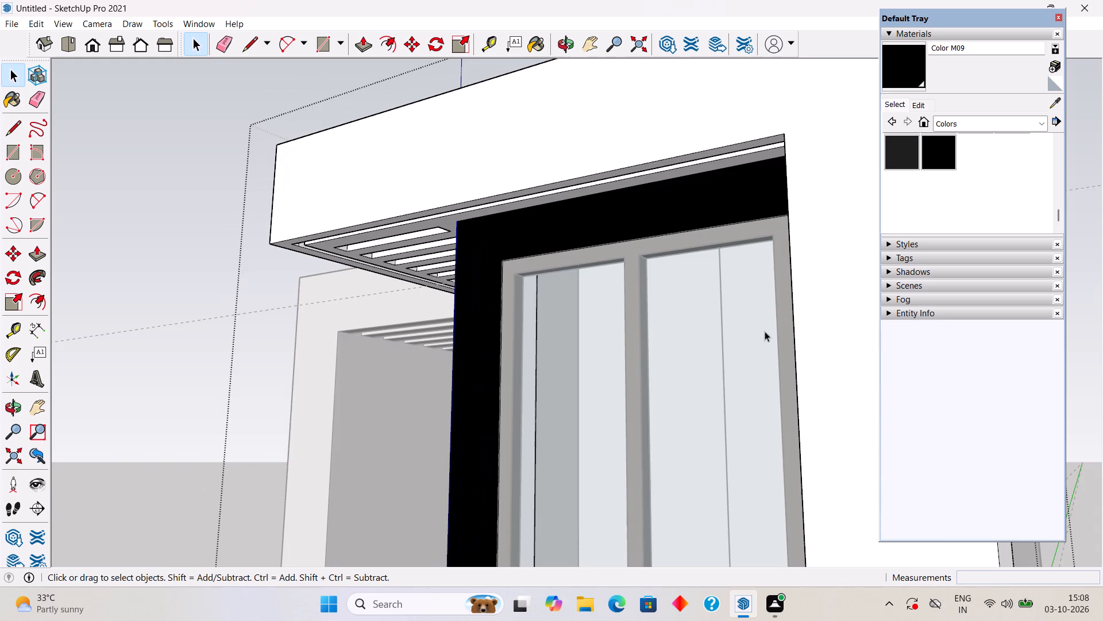
middle_drag(763, 335, 878, 355)
scroll(850, 305, up, 3)
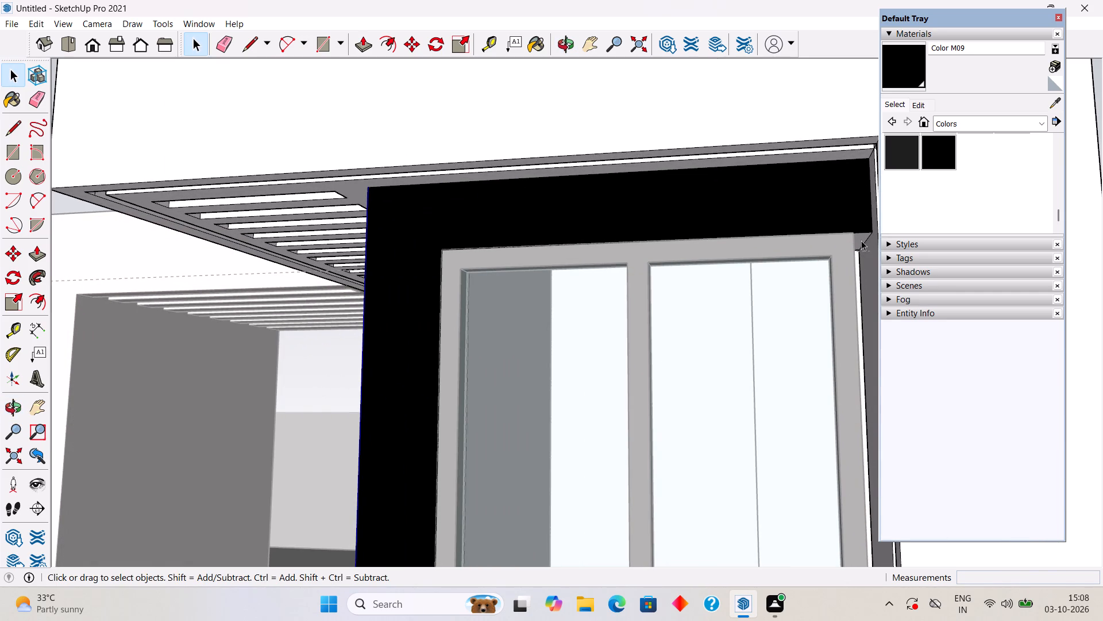
scroll(855, 247, up, 5)
middle_drag(857, 250, 817, 250)
scroll(766, 235, up, 5)
scroll(822, 231, up, 5)
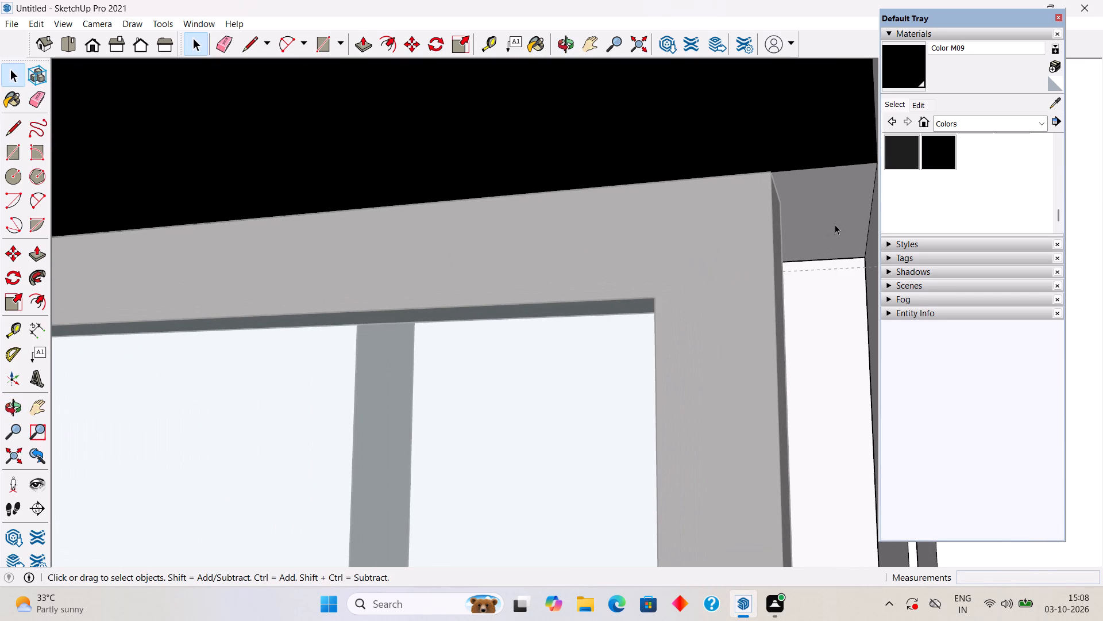
key(l)
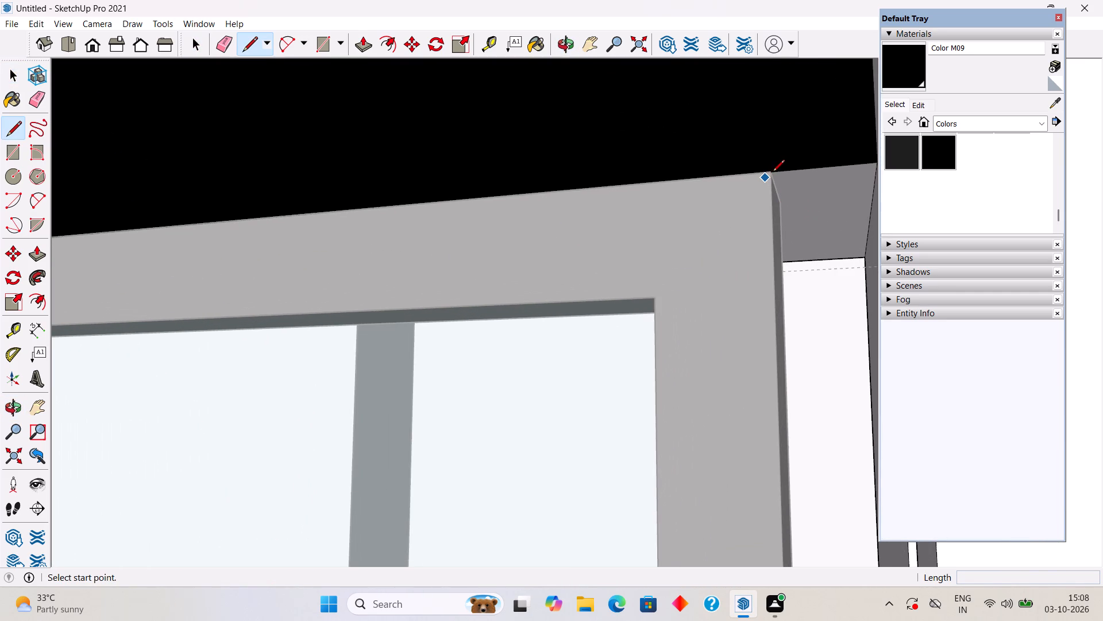
click(773, 172)
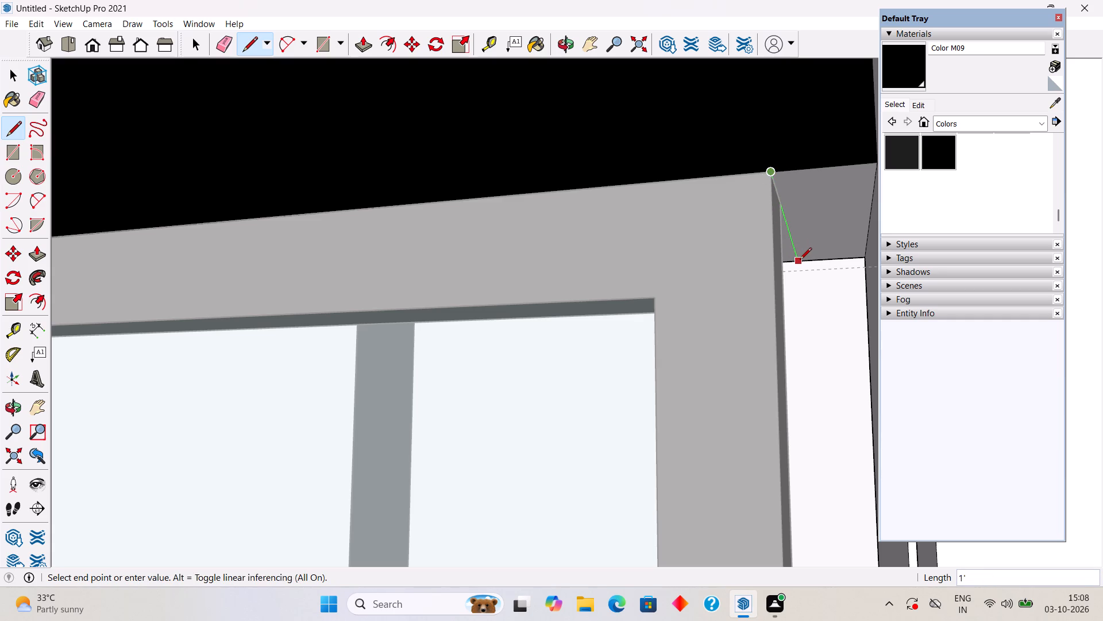
click(800, 260)
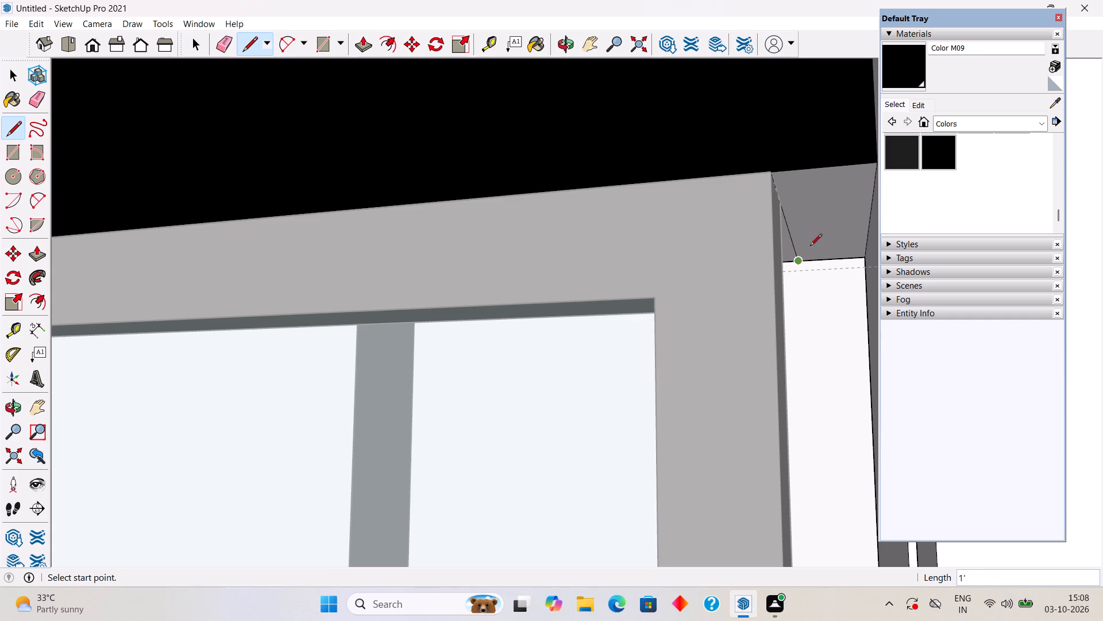
key(space)
Push/Pull the small face under the header about 27' 2" down beside the tall window to its base, and close the group.
click(831, 232)
scroll(838, 232, down, 5)
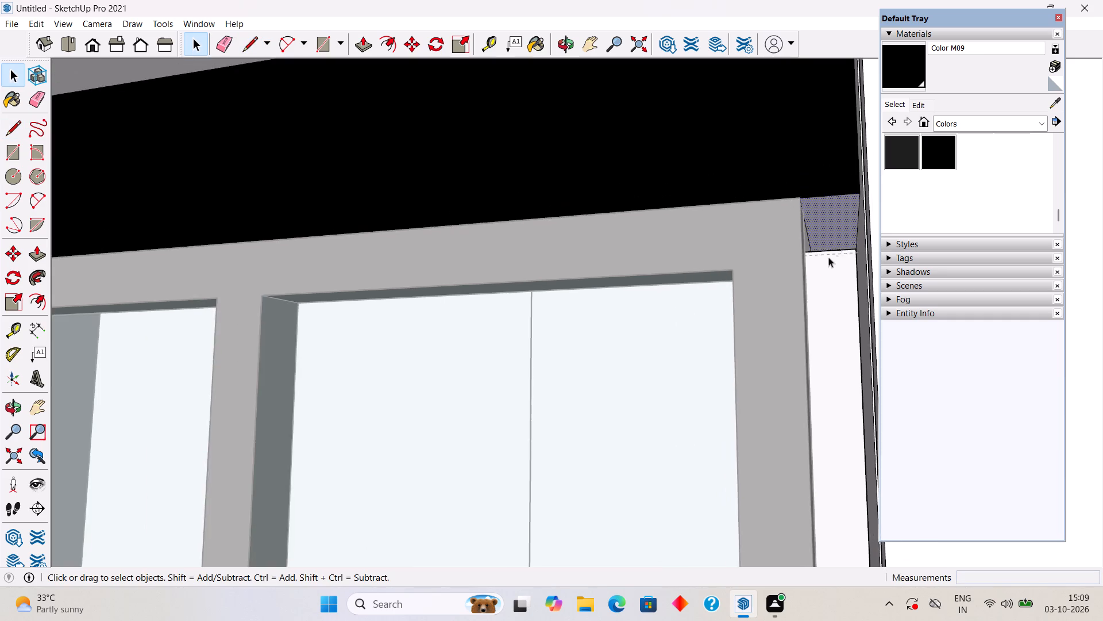
middle_drag(824, 264, 805, 259)
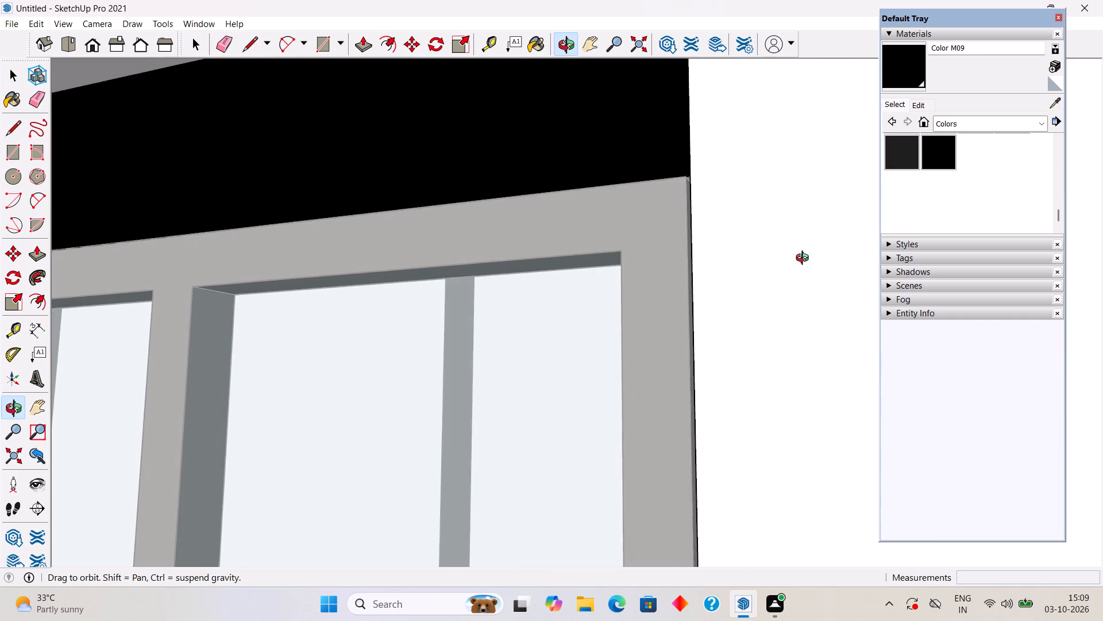
middle_drag(805, 259, 827, 266)
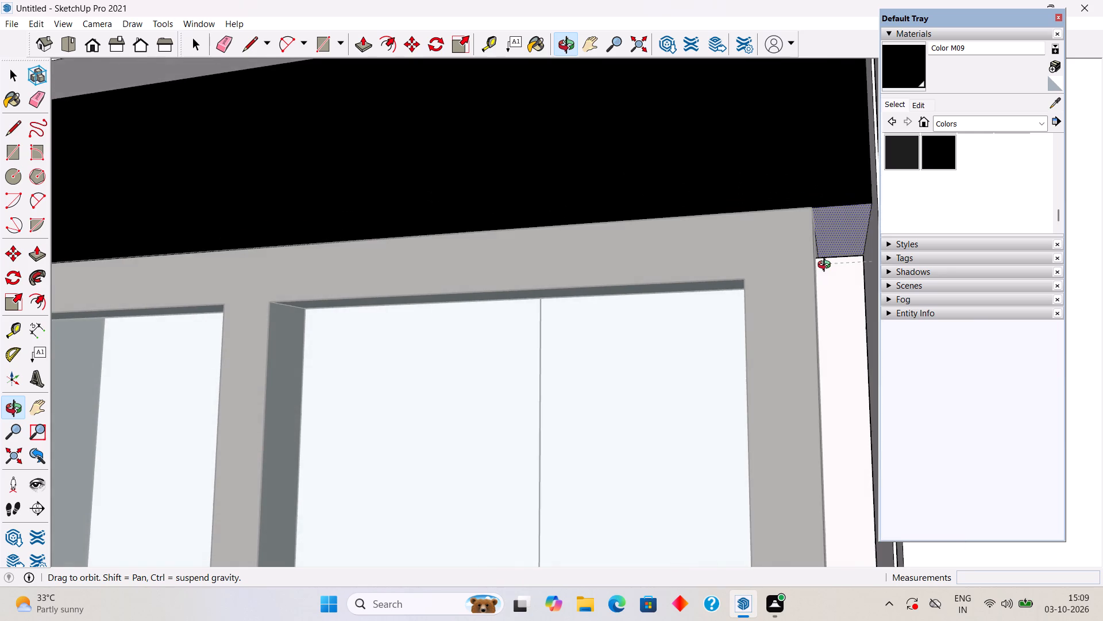
middle_drag(827, 266, 825, 271)
key(p)
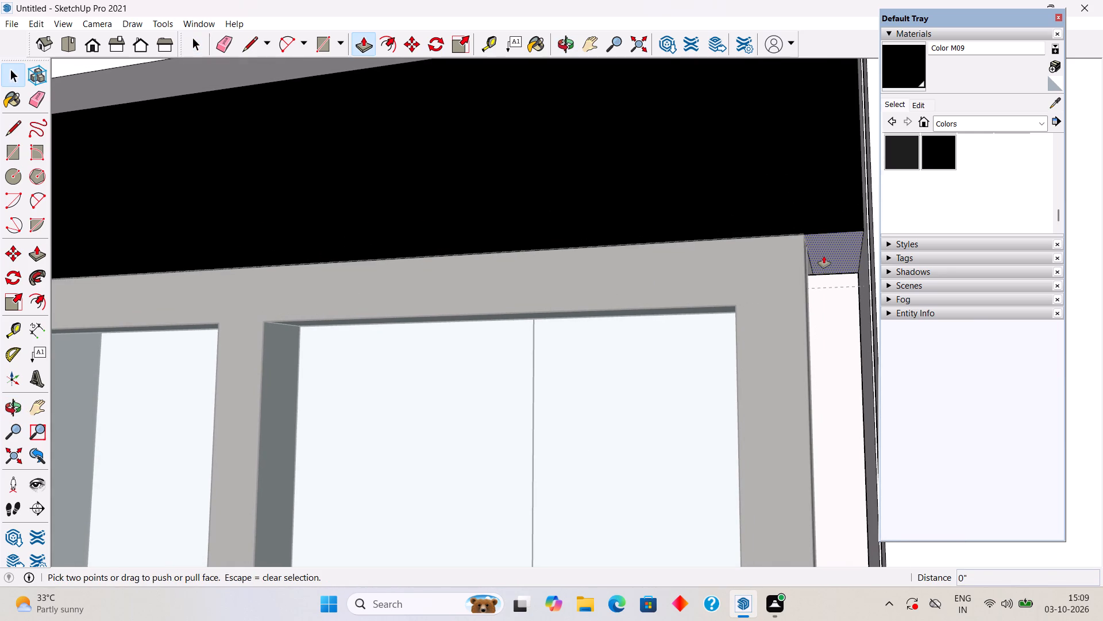
click(824, 256)
scroll(853, 325, down, 20)
scroll(853, 325, down, 7)
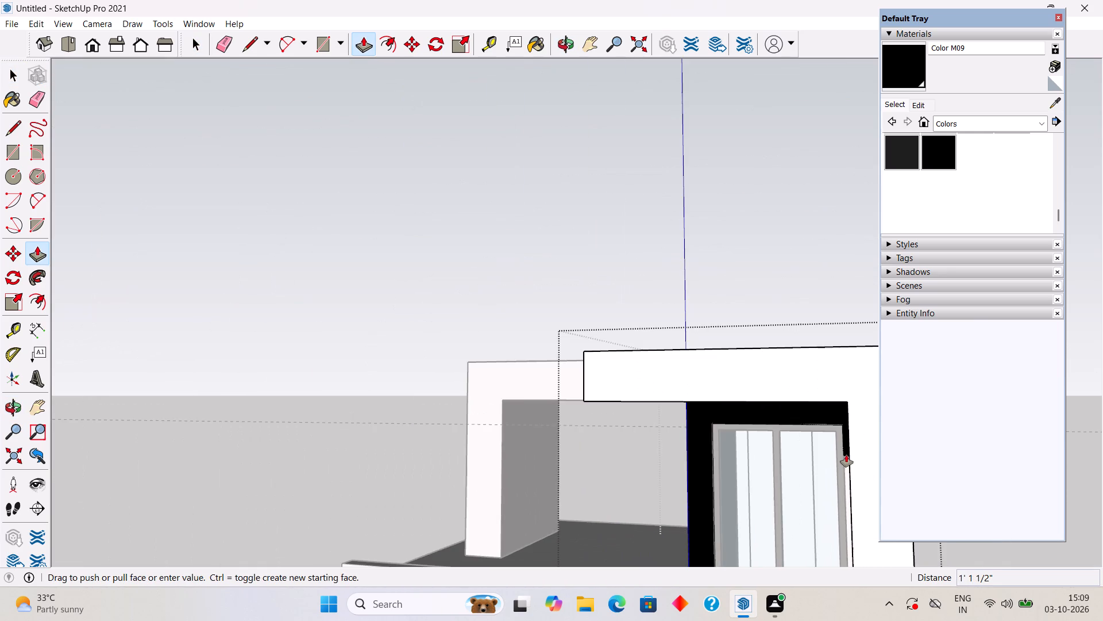
scroll(846, 457, down, 20)
scroll(846, 457, down, 4)
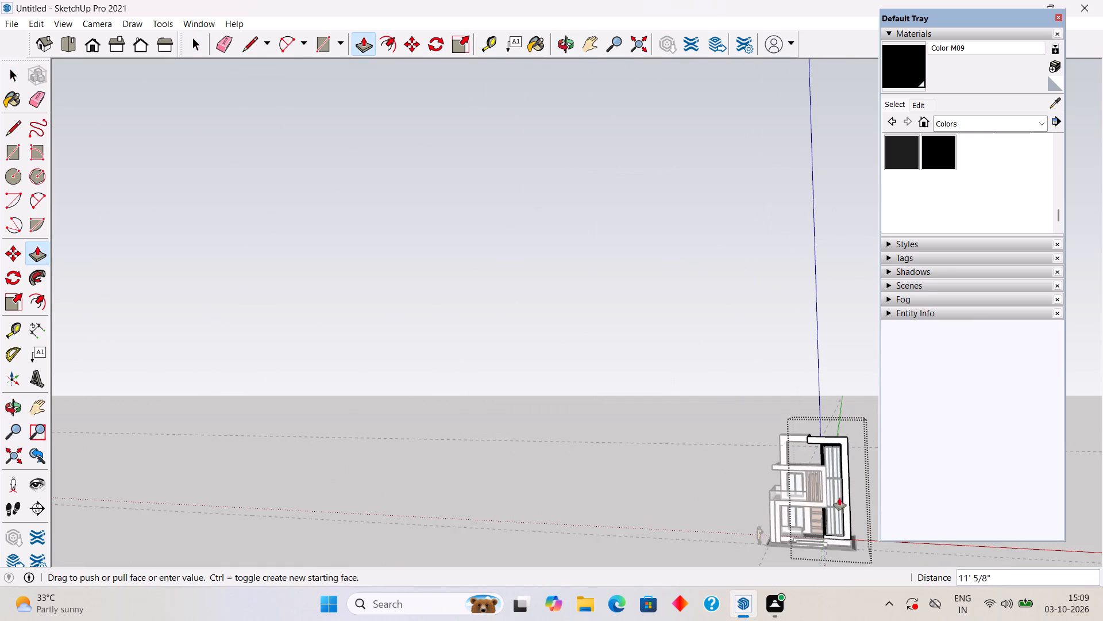
scroll(839, 543, up, 20)
scroll(839, 543, up, 7)
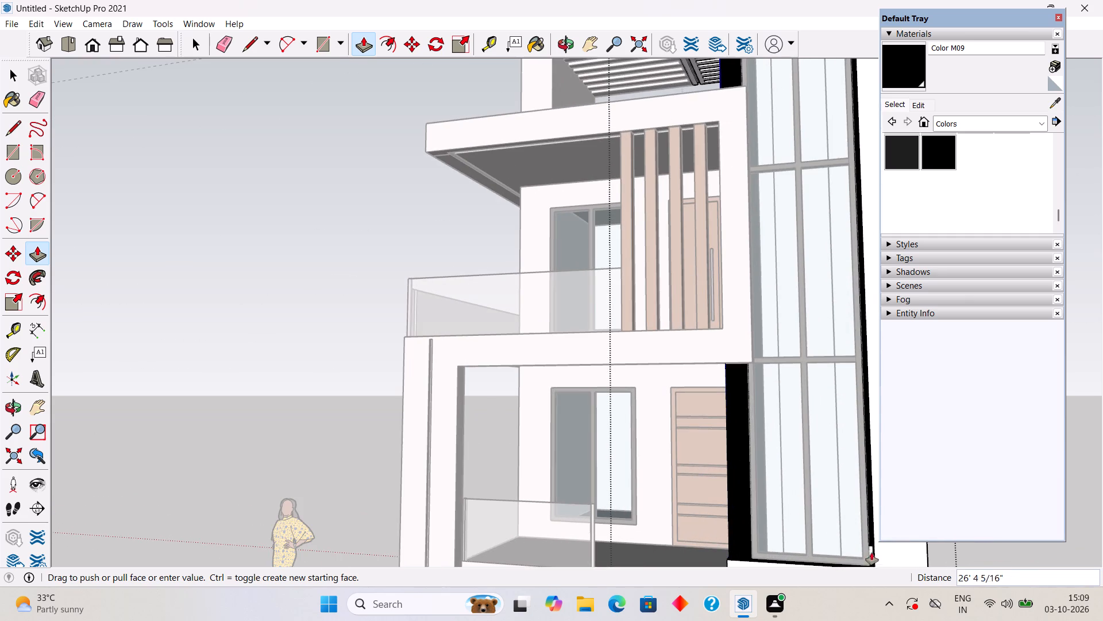
scroll(871, 554, down, 5)
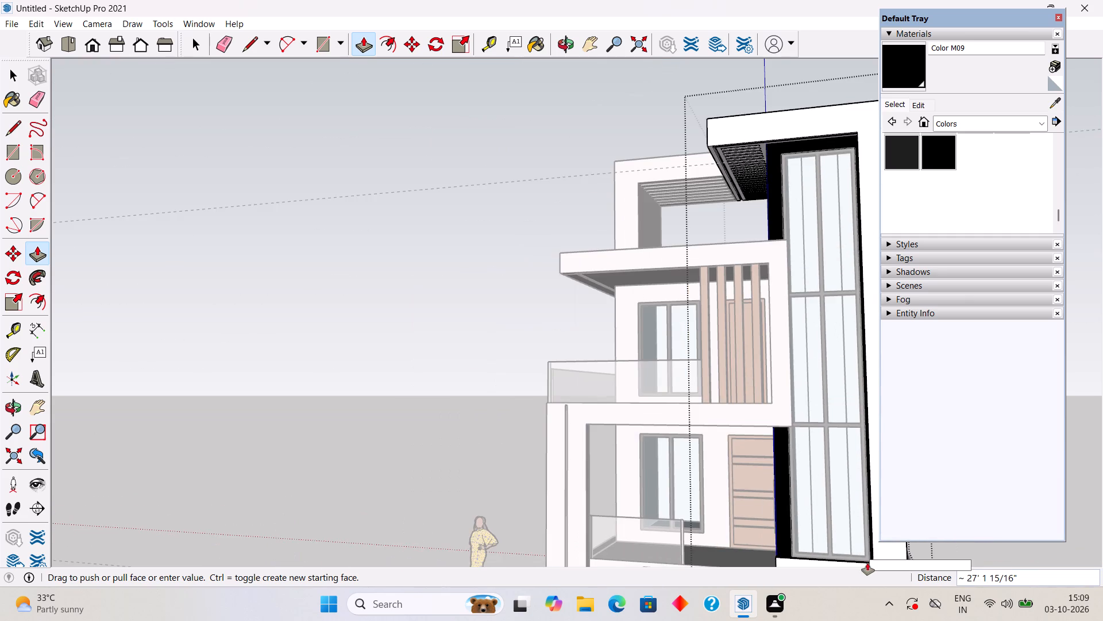
scroll(867, 563, up, 16)
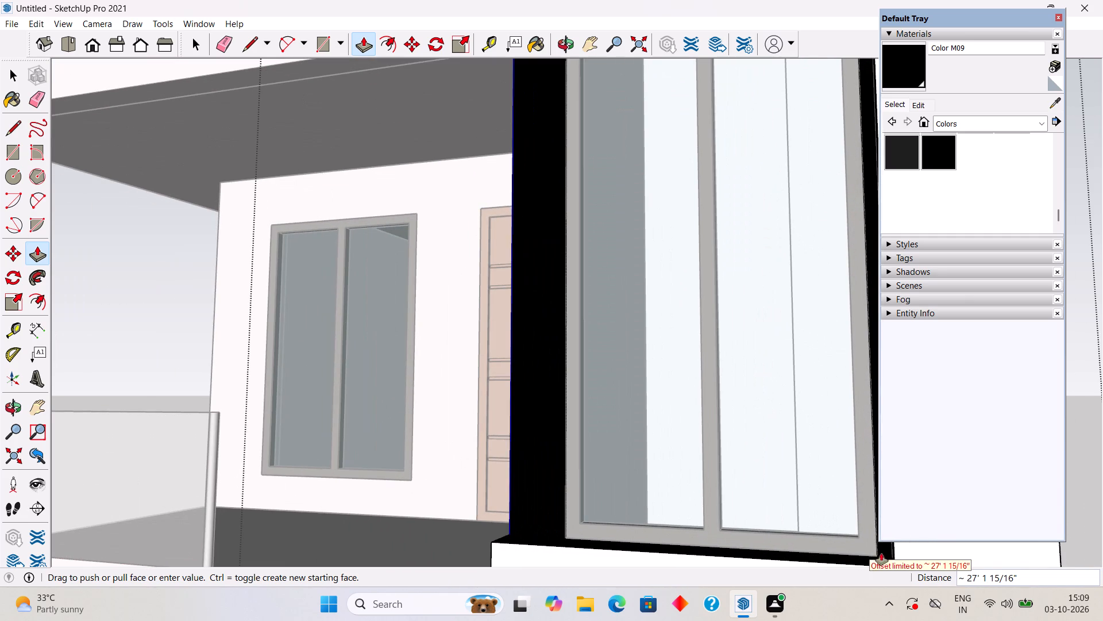
click(881, 550)
key(space)
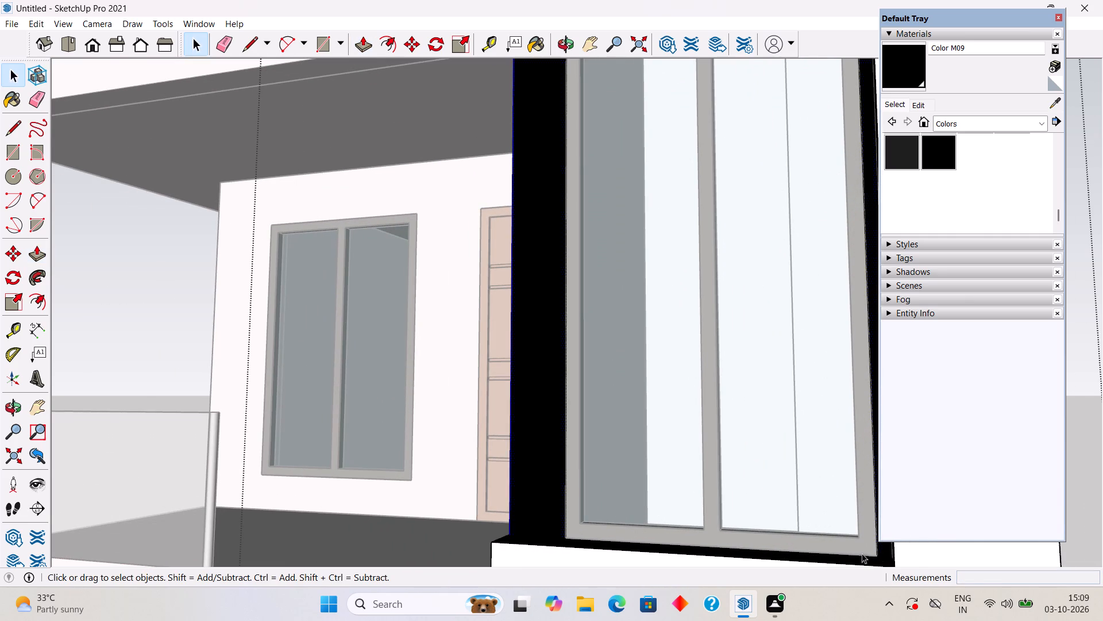
scroll(862, 553, down, 5)
middle_drag(793, 523, 779, 549)
scroll(779, 549, down, 2)
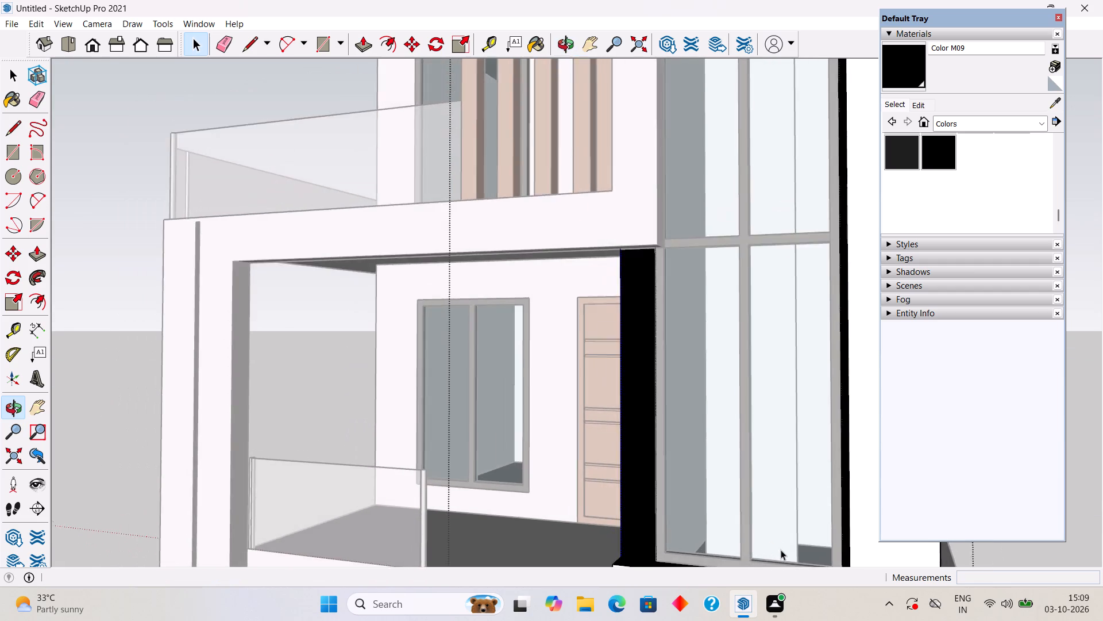
scroll(786, 540, down, 10)
click(527, 279)
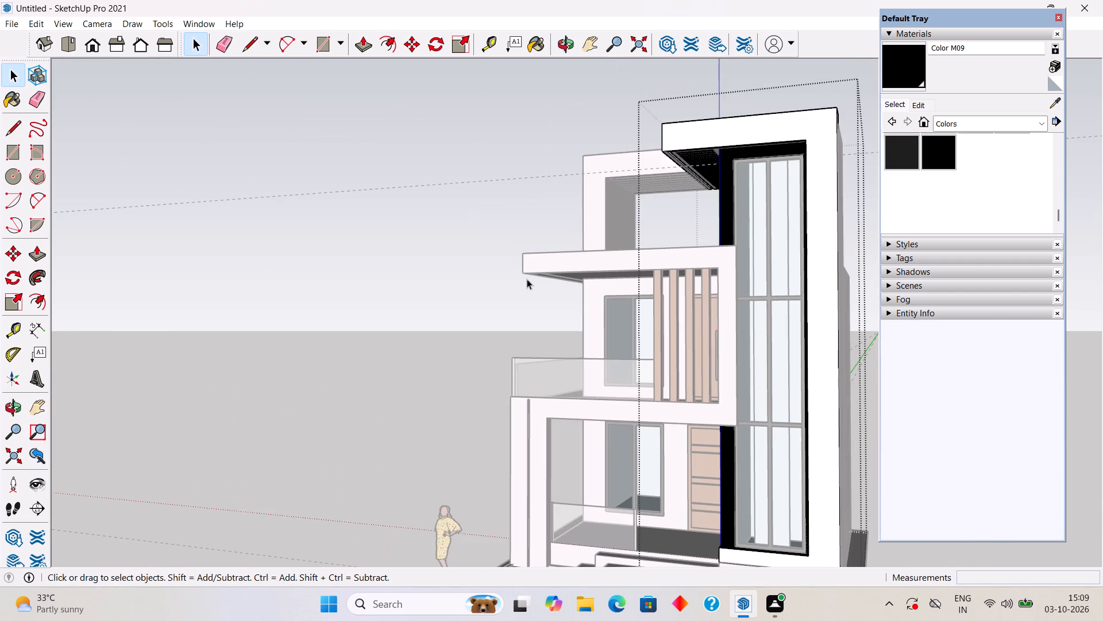
Examine the whole house from the front, from above and at eye level, checking the black surround around the tall window.
middle_drag(581, 394, 808, 401)
scroll(807, 401, down, 2)
scroll(804, 341, up, 2)
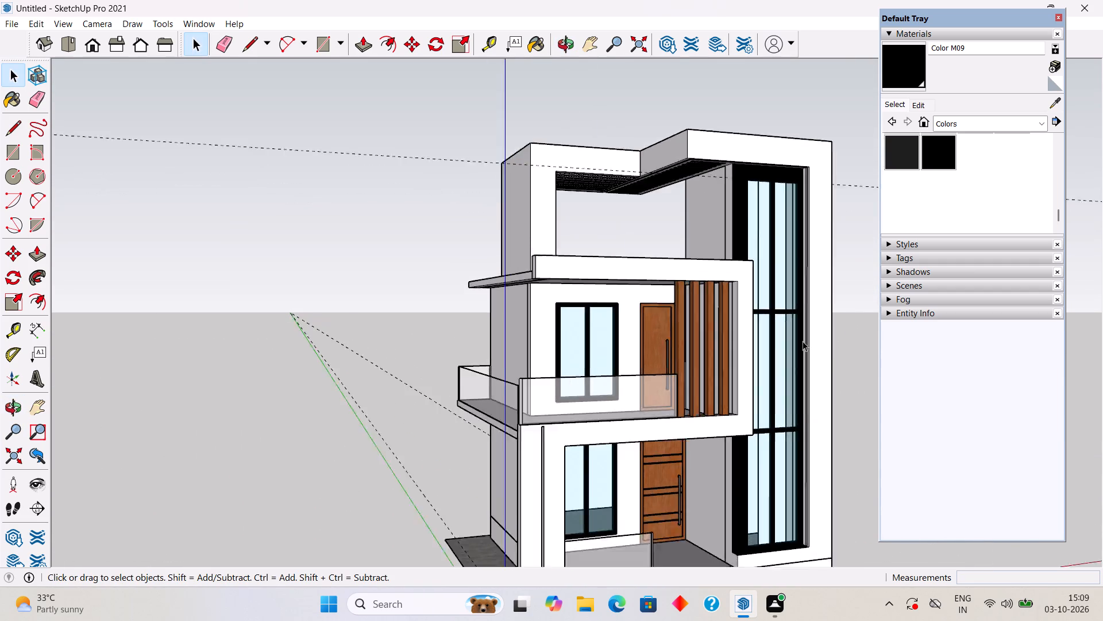
scroll(803, 341, up, 11)
middle_drag(754, 318, 666, 348)
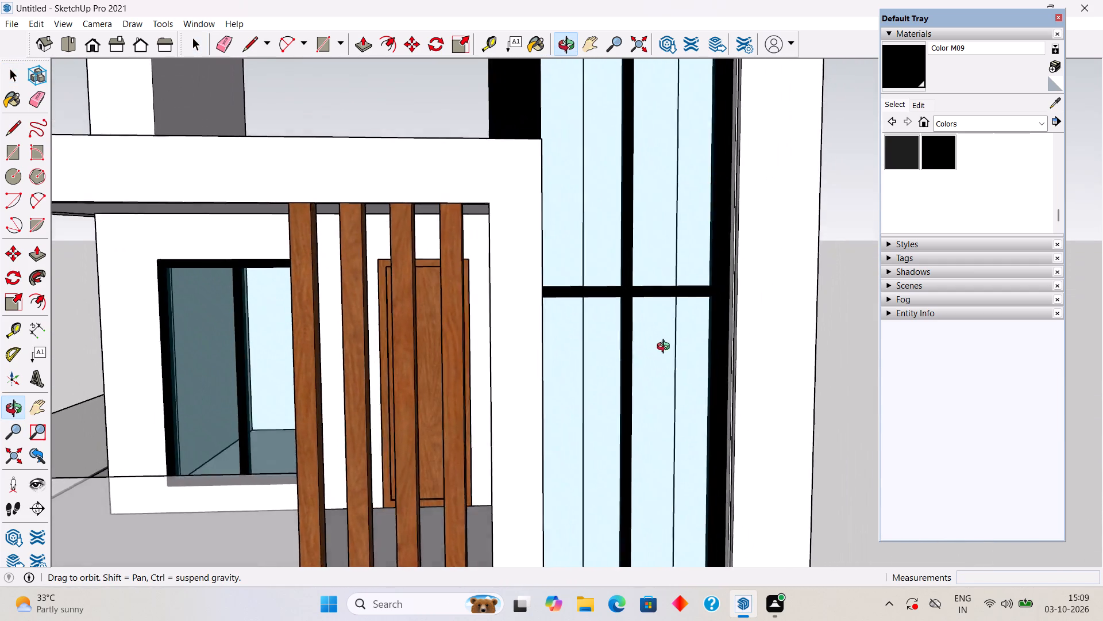
middle_drag(666, 348, 658, 392)
scroll(658, 392, down, 13)
click(780, 350)
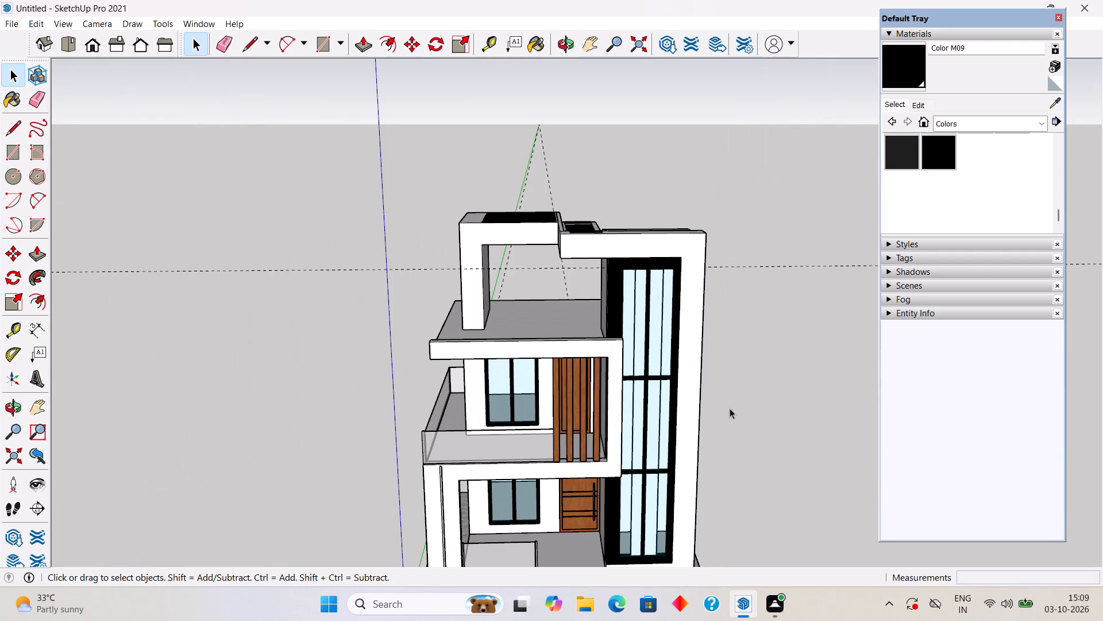
middle_drag(687, 427, 838, 611)
middle_drag(674, 490, 508, 382)
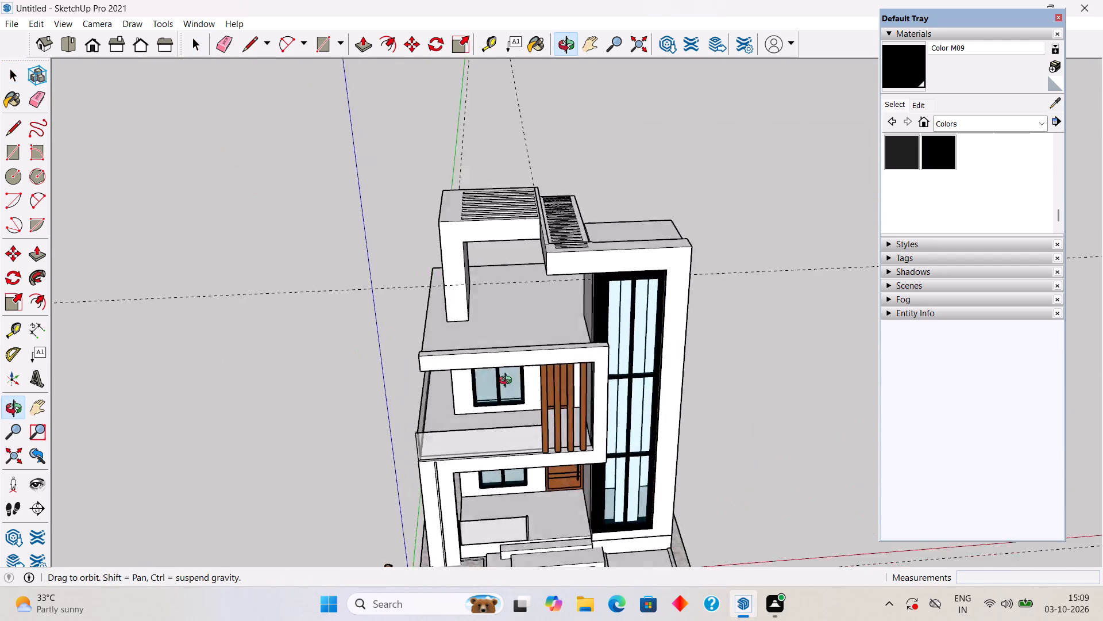
middle_drag(508, 382, 492, 317)
scroll(494, 315, down, 4)
scroll(560, 497, up, 4)
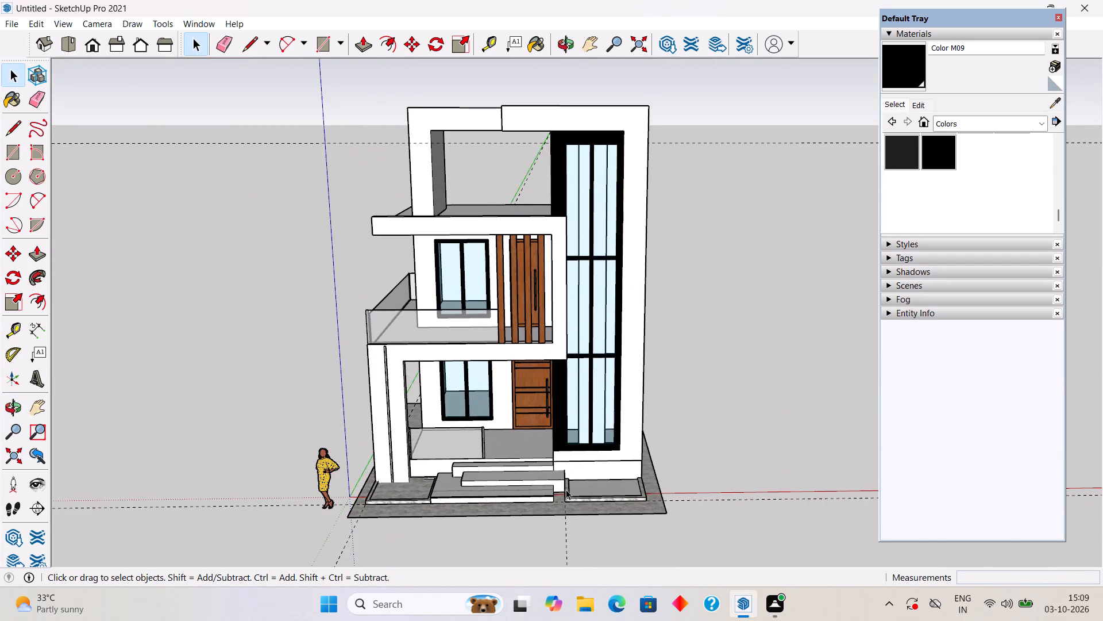
scroll(566, 489, up, 3)
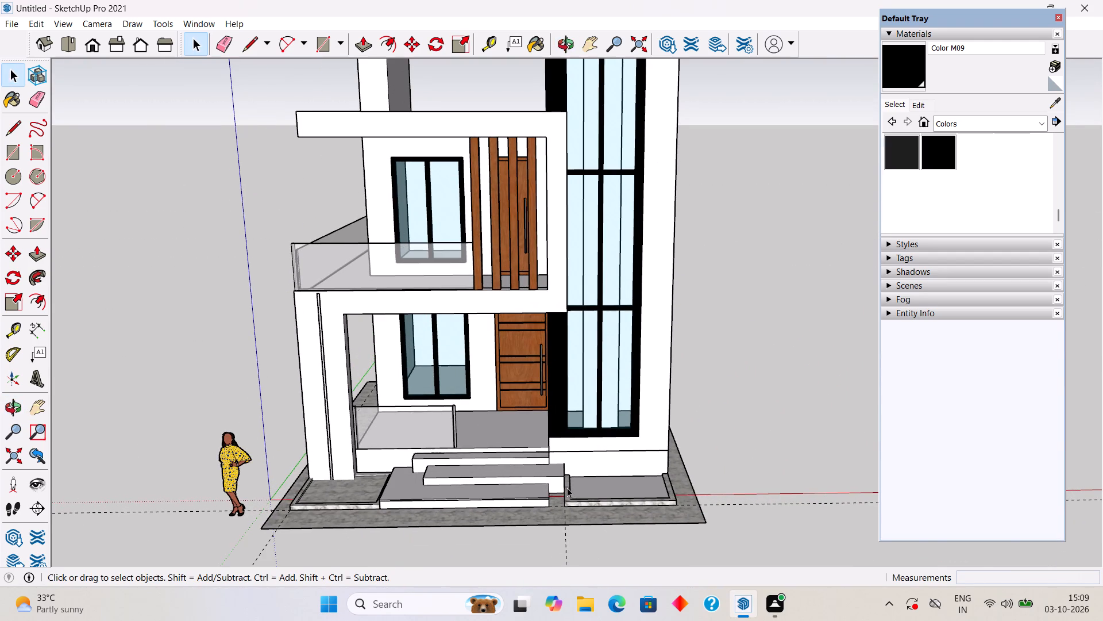
scroll(567, 488, down, 7)
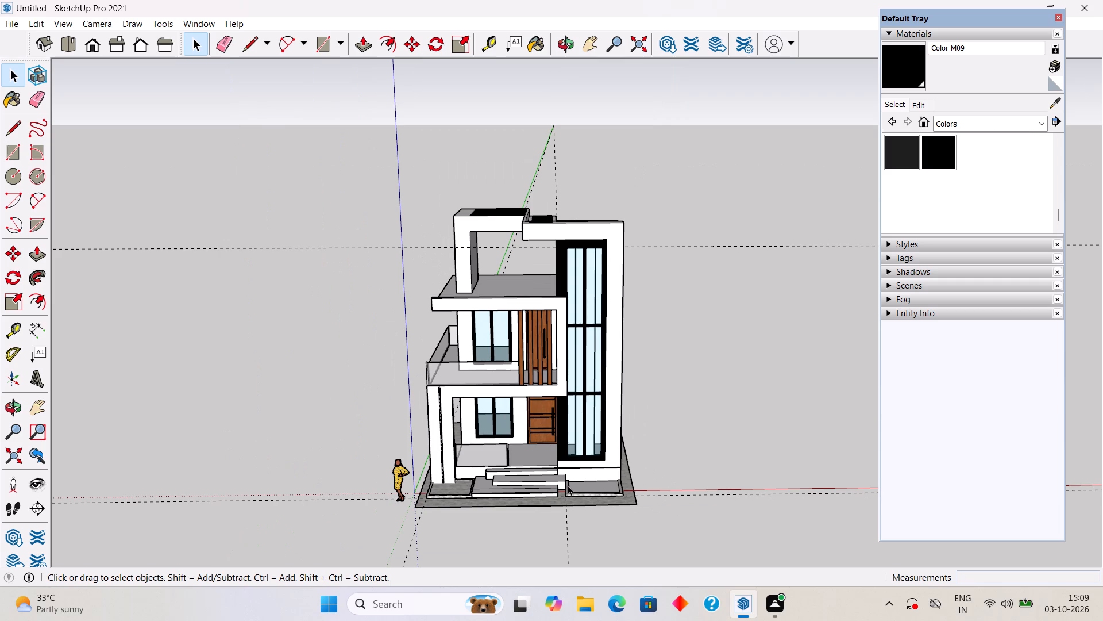
scroll(570, 490, down, 3)
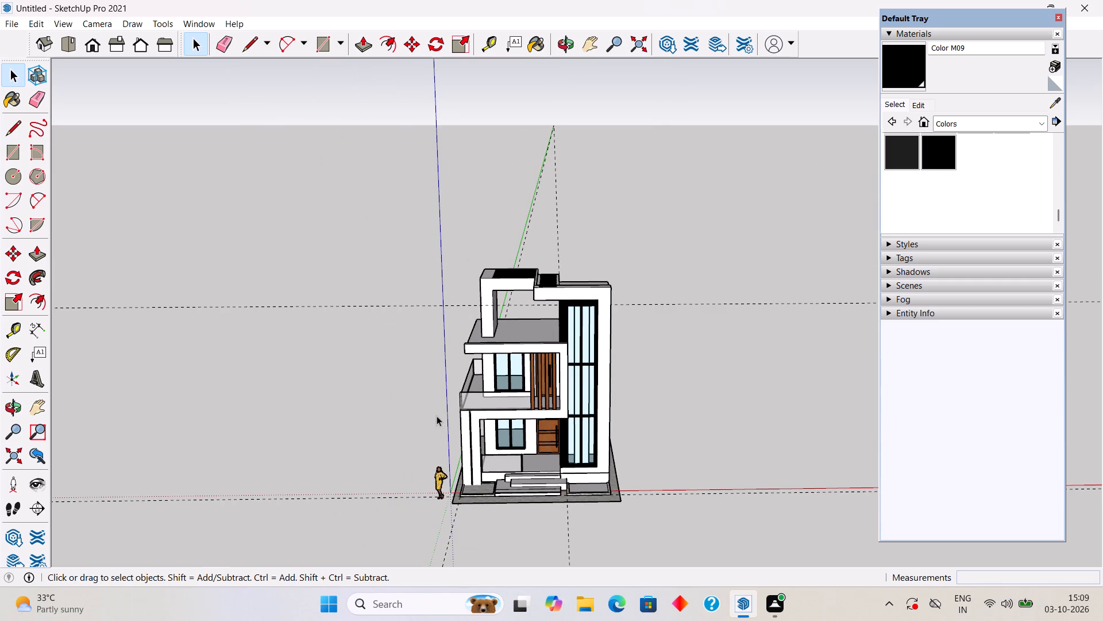
middle_drag(520, 384, 538, 308)
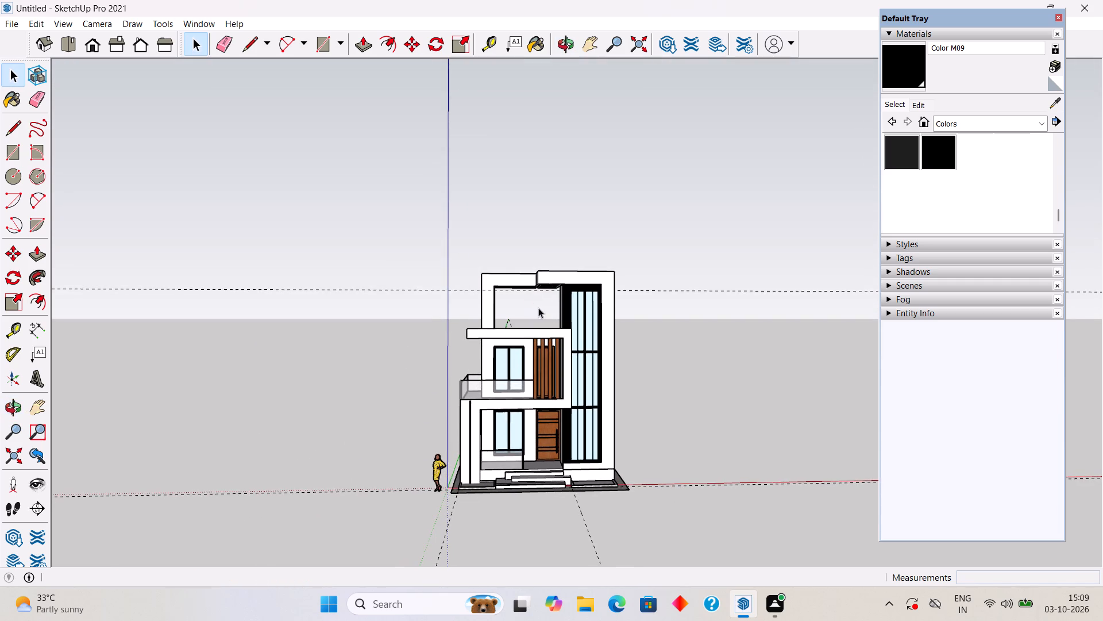
scroll(541, 362, up, 5)
scroll(541, 362, down, 4)
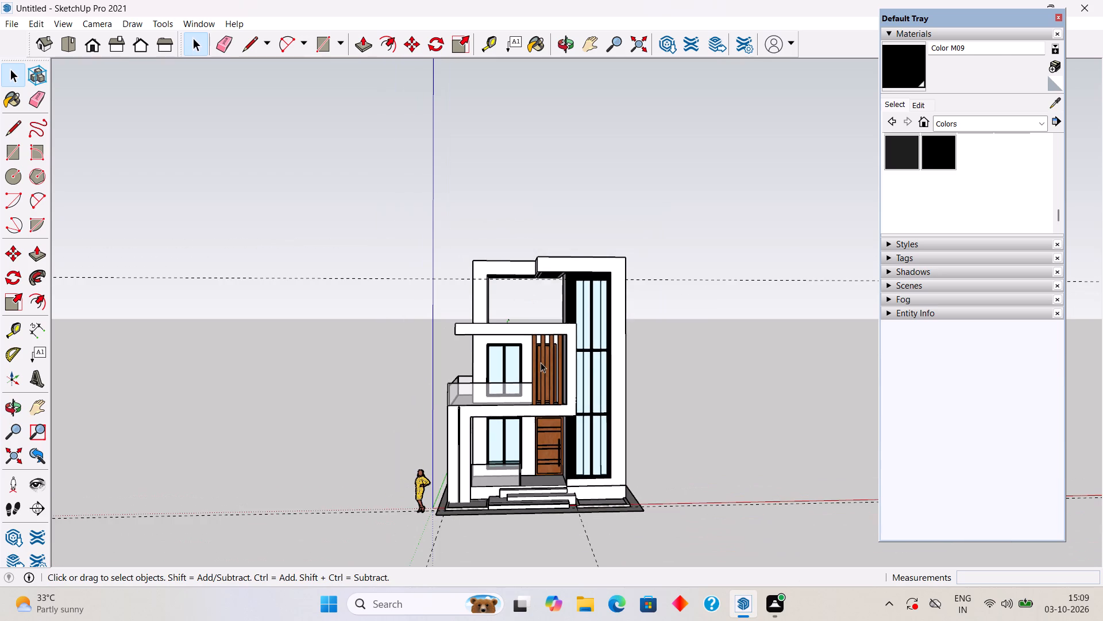
middle_drag(597, 370, 610, 367)
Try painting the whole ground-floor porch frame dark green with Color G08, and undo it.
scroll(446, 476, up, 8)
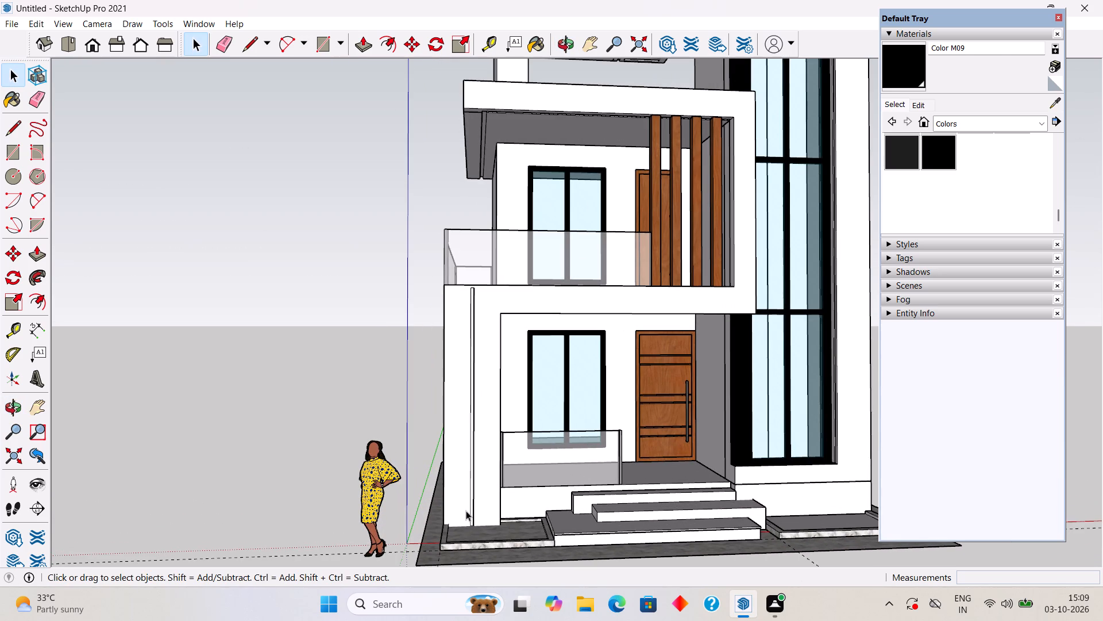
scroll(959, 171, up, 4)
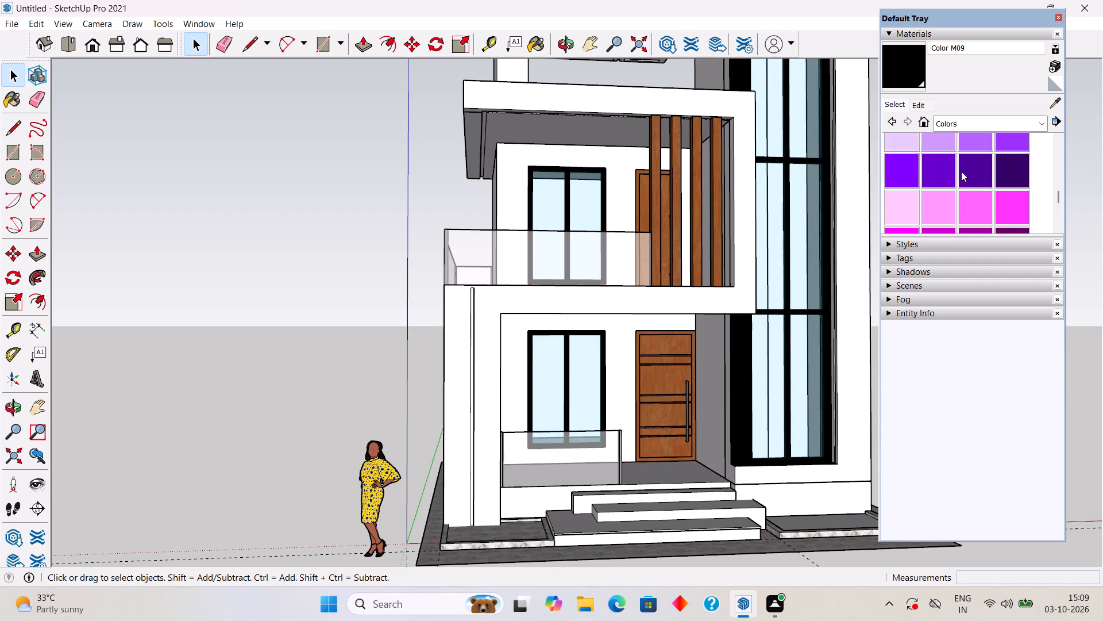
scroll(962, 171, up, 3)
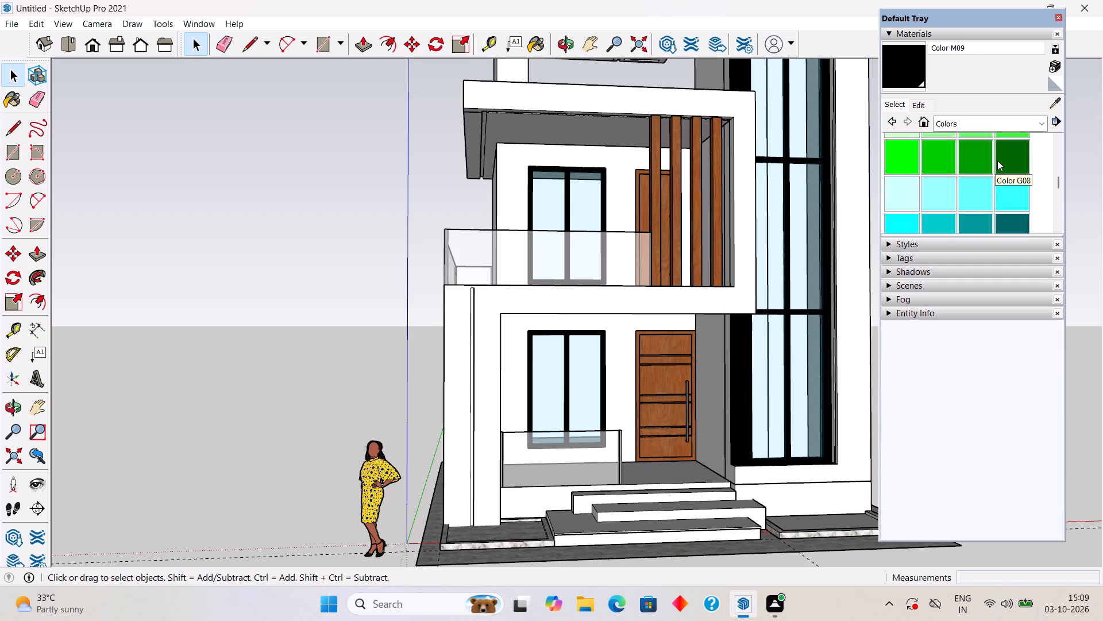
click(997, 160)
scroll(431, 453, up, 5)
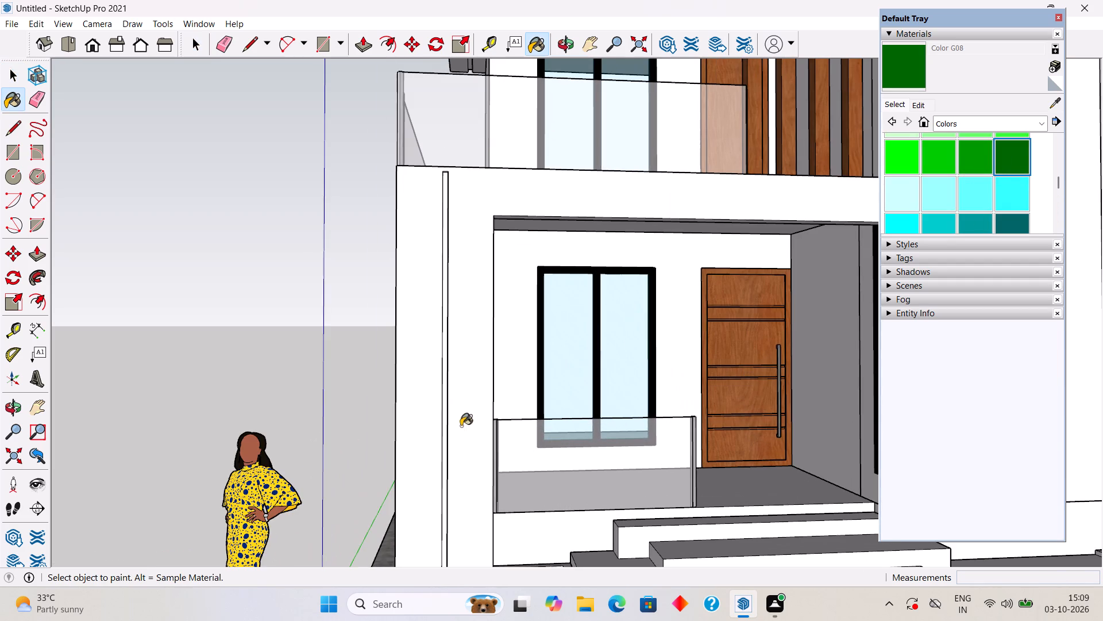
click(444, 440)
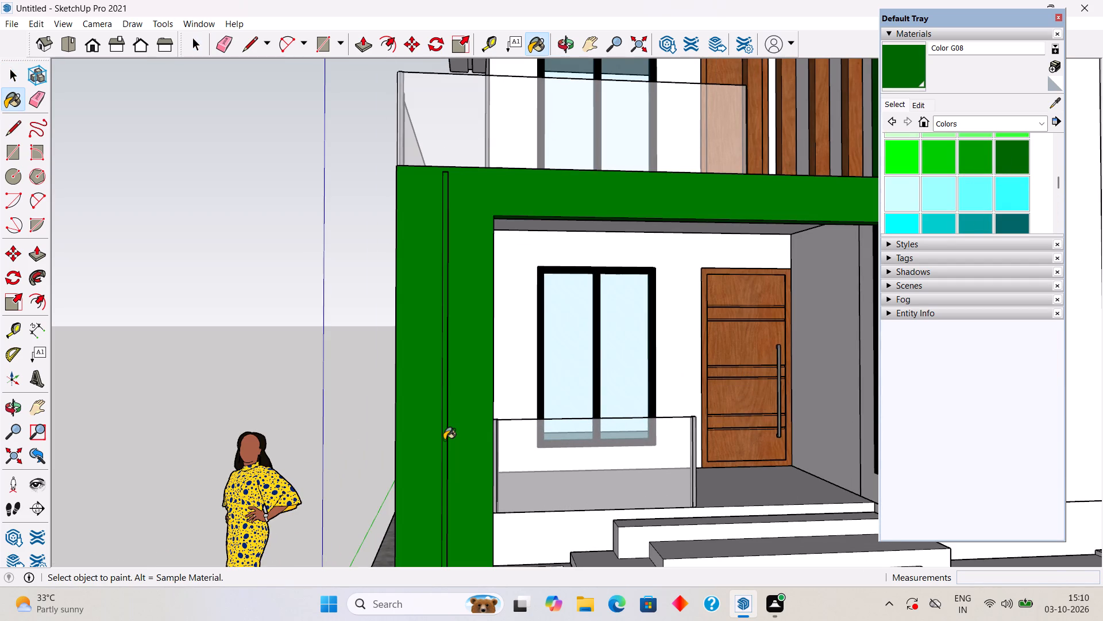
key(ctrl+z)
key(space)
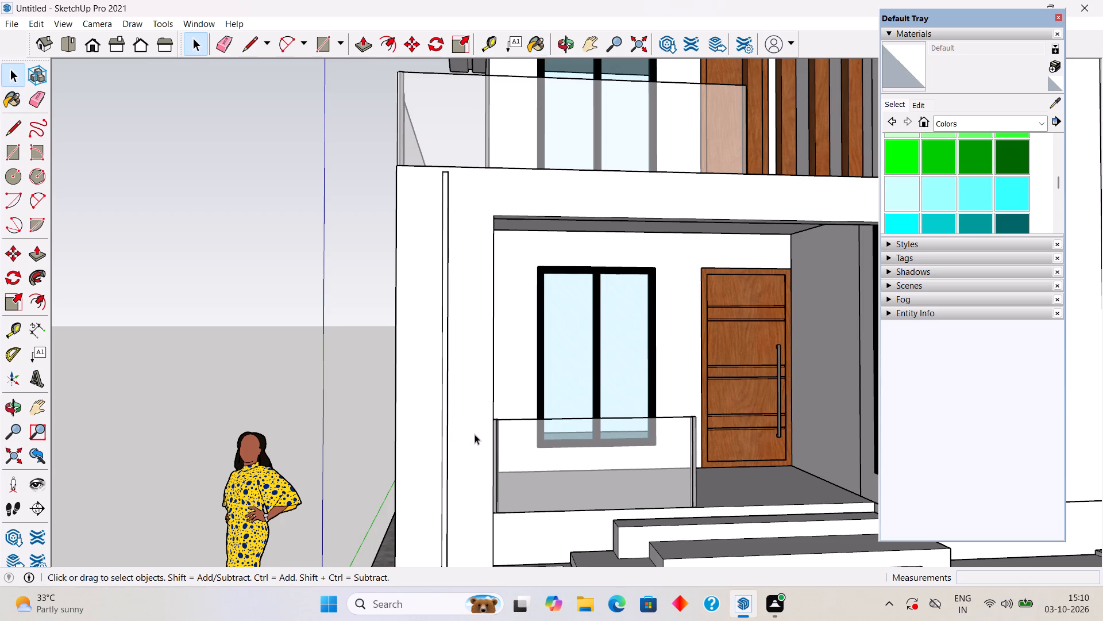
Inside the porch frame group, paint only the narrow vertical groove strip on the front column with Color G08.
triple_click(475, 434)
scroll(449, 422, up, 10)
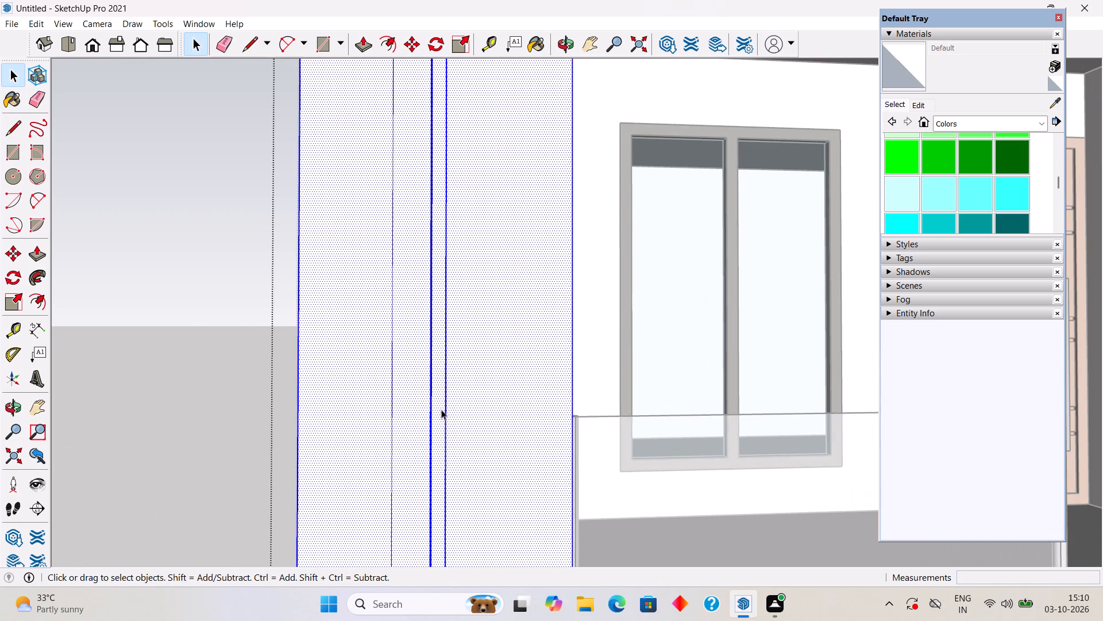
scroll(441, 409, up, 5)
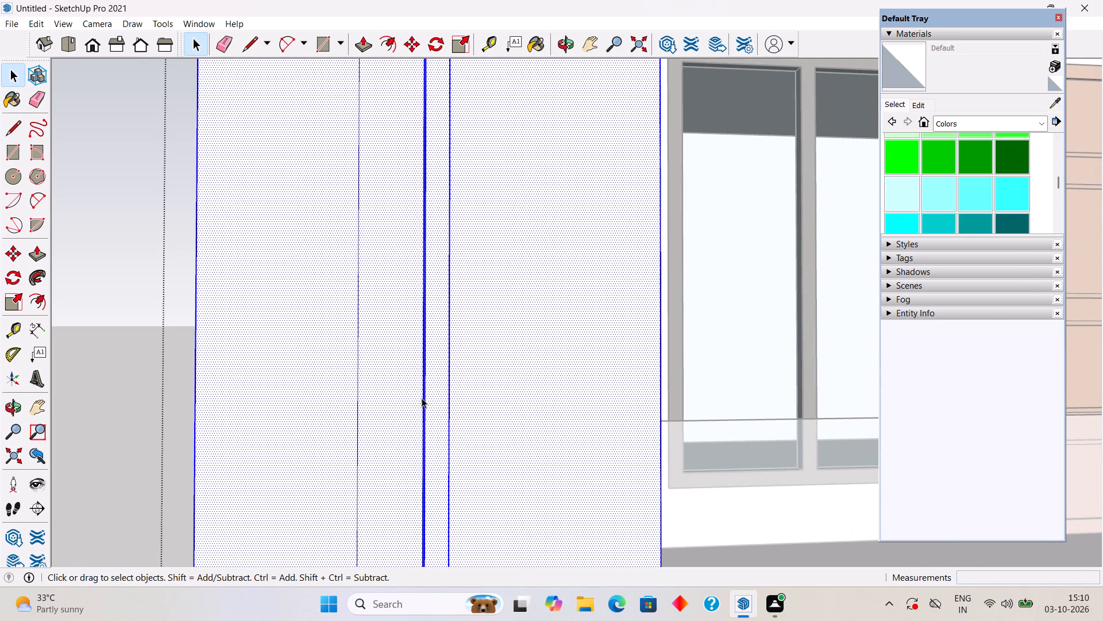
click(445, 394)
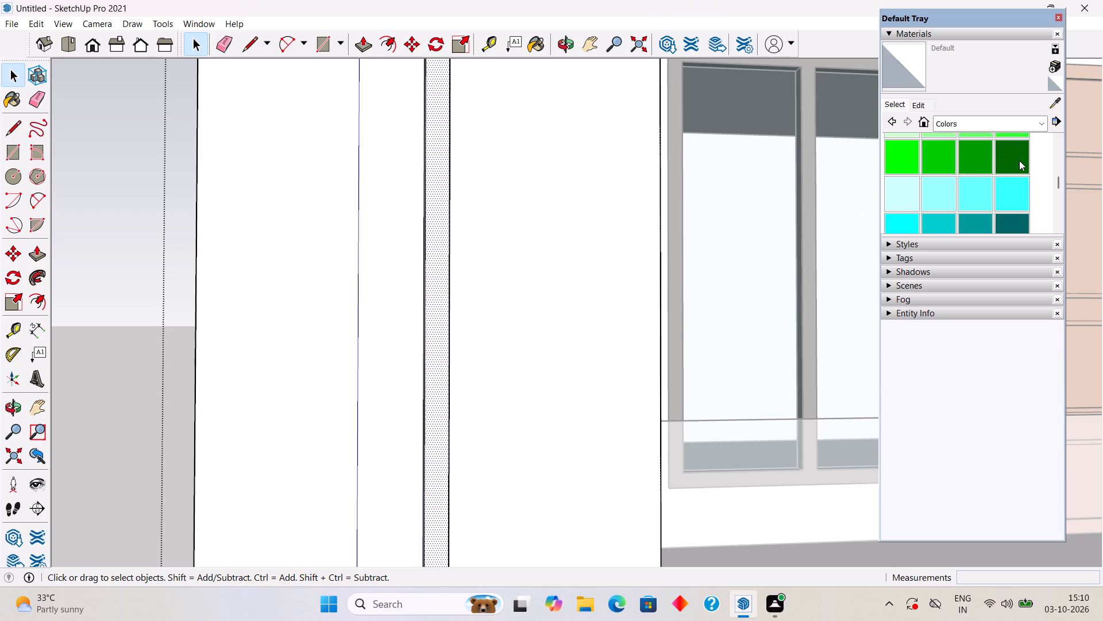
click(1019, 160)
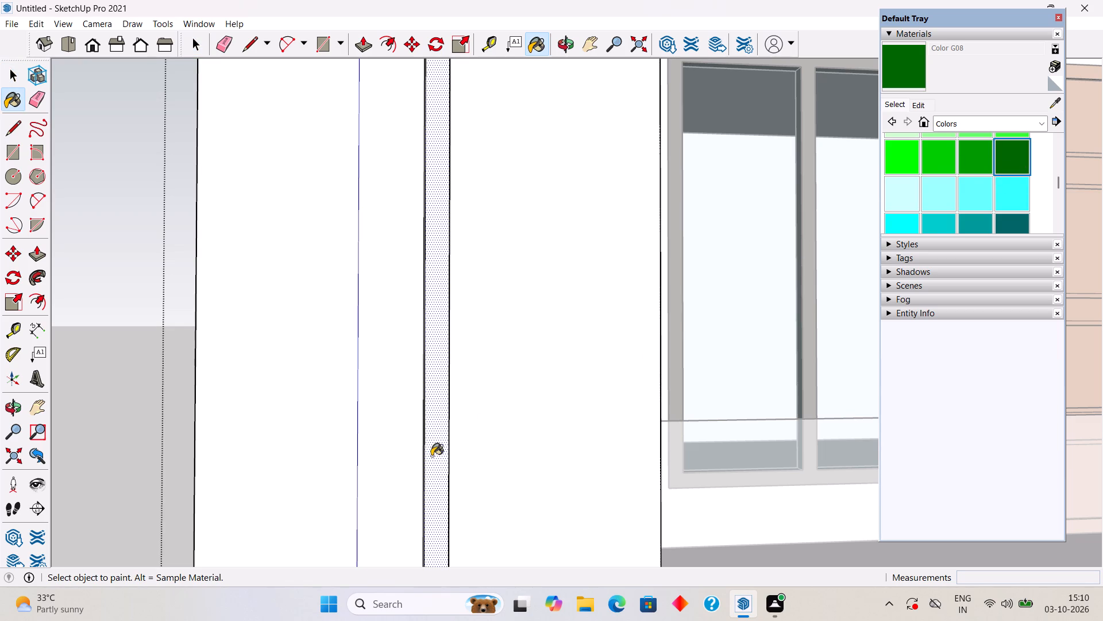
click(431, 456)
scroll(433, 457, up, 9)
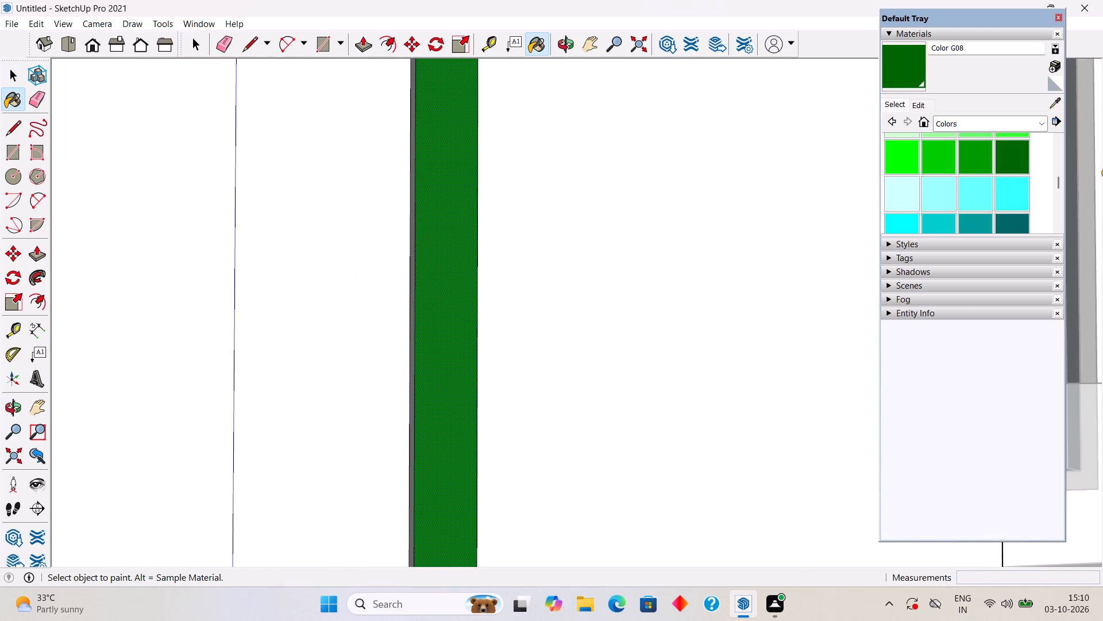
Look through the Colors palette's greens, blues and purples for the accent shade.
scroll(981, 179, up, 5)
scroll(981, 179, down, 7)
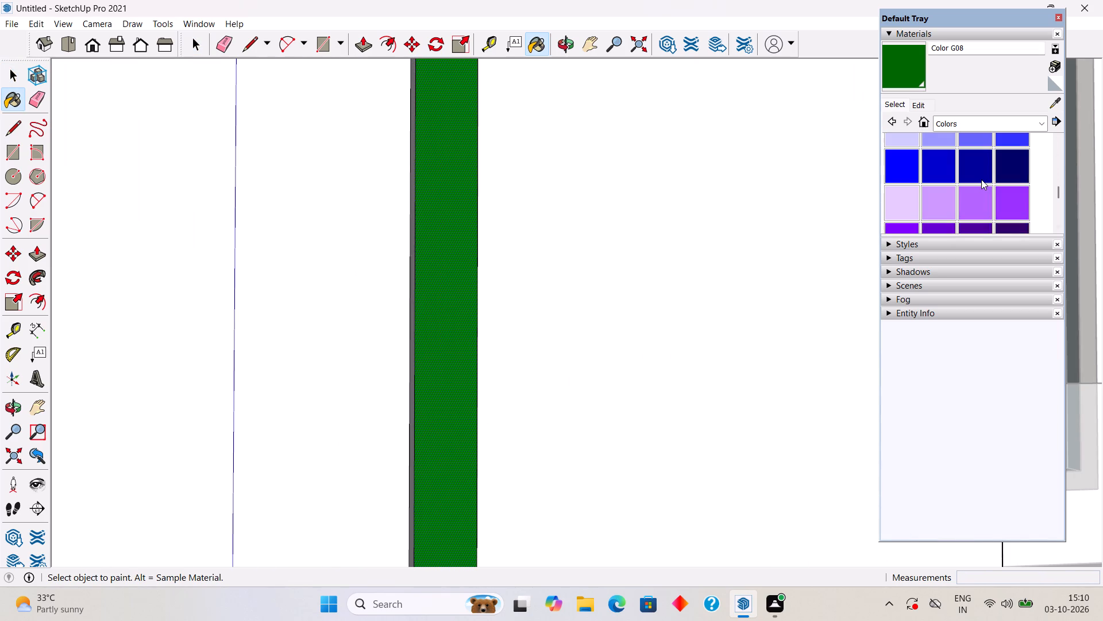
scroll(981, 179, down, 3)
scroll(981, 179, up, 3)
scroll(981, 179, down, 7)
scroll(981, 179, up, 8)
scroll(981, 179, down, 1)
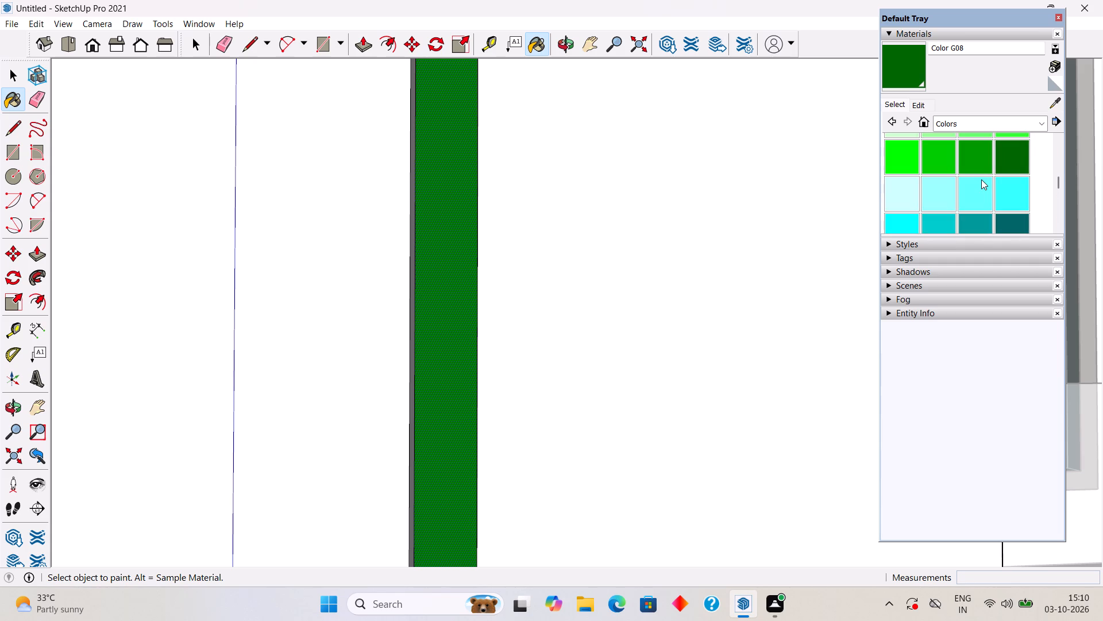
Paint the narrow side faces inside the porch column's vertical groove with Color G08 and close the porch frame group.
click(1020, 164)
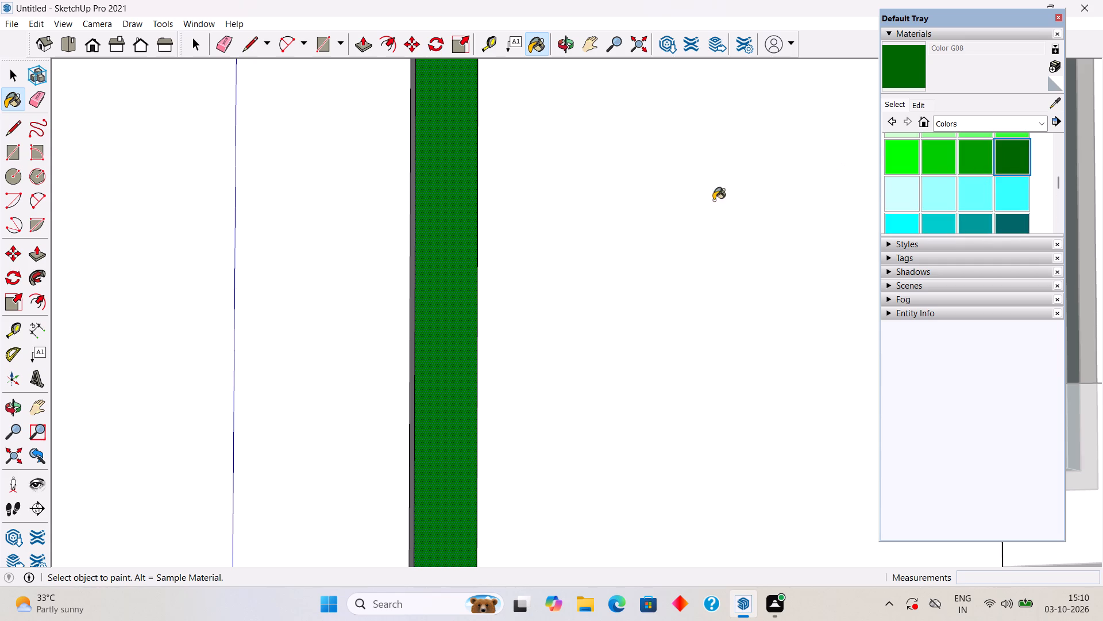
click(448, 336)
scroll(443, 332, up, 4)
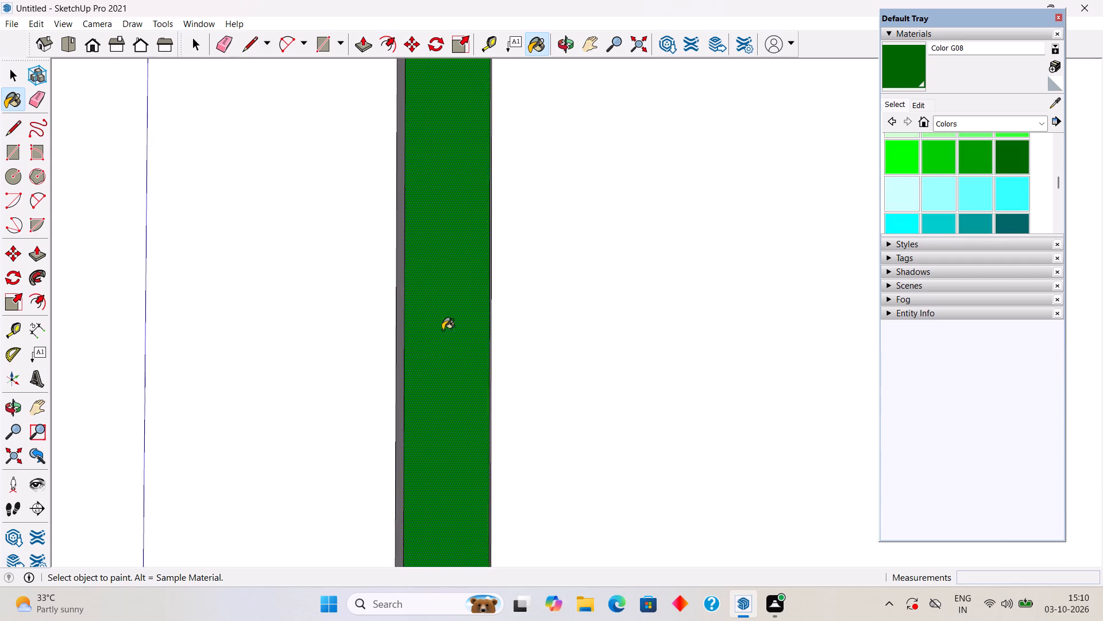
scroll(422, 321, up, 4)
click(379, 328)
middle_drag(458, 321, 518, 343)
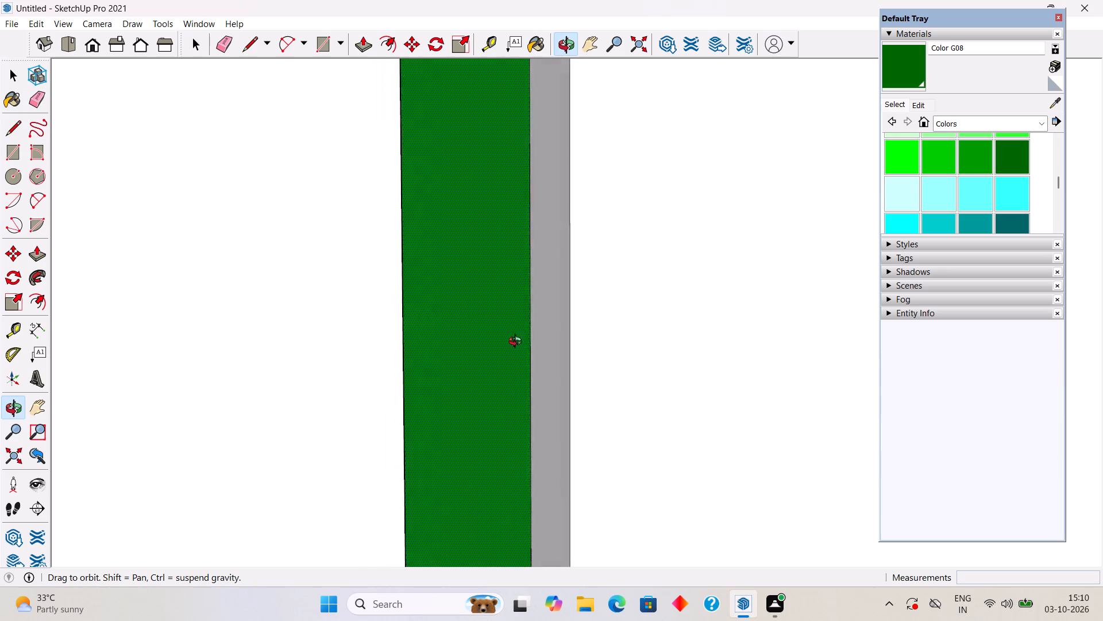
middle_drag(518, 343, 575, 352)
click(577, 351)
scroll(577, 351, down, 20)
scroll(577, 351, down, 5)
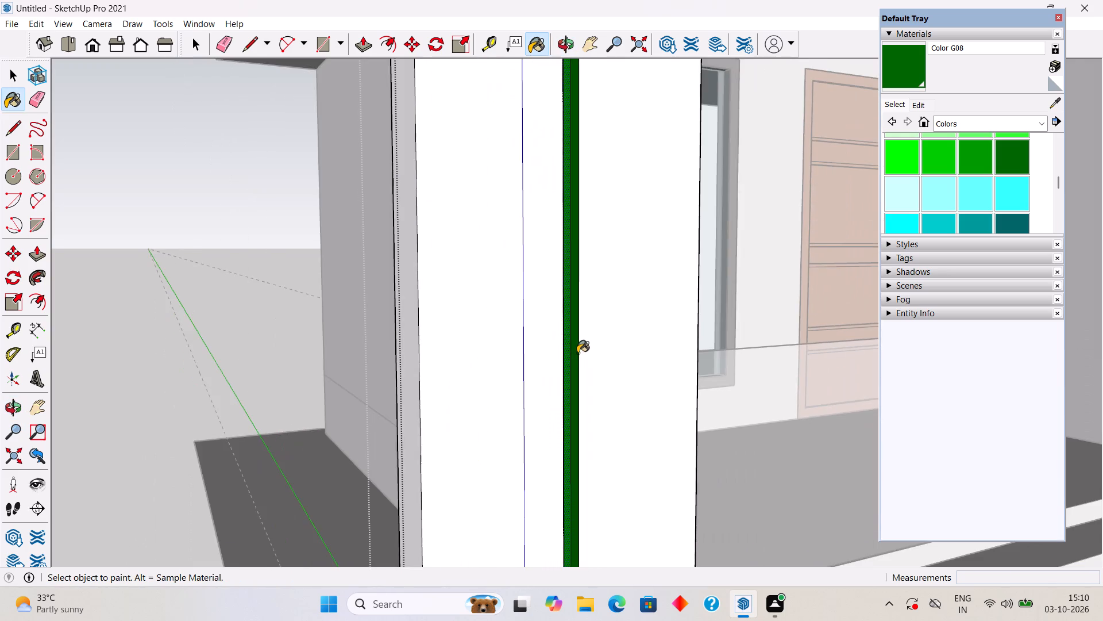
key(space)
scroll(577, 353, down, 12)
middle_drag(557, 375, 476, 384)
scroll(506, 385, down, 1)
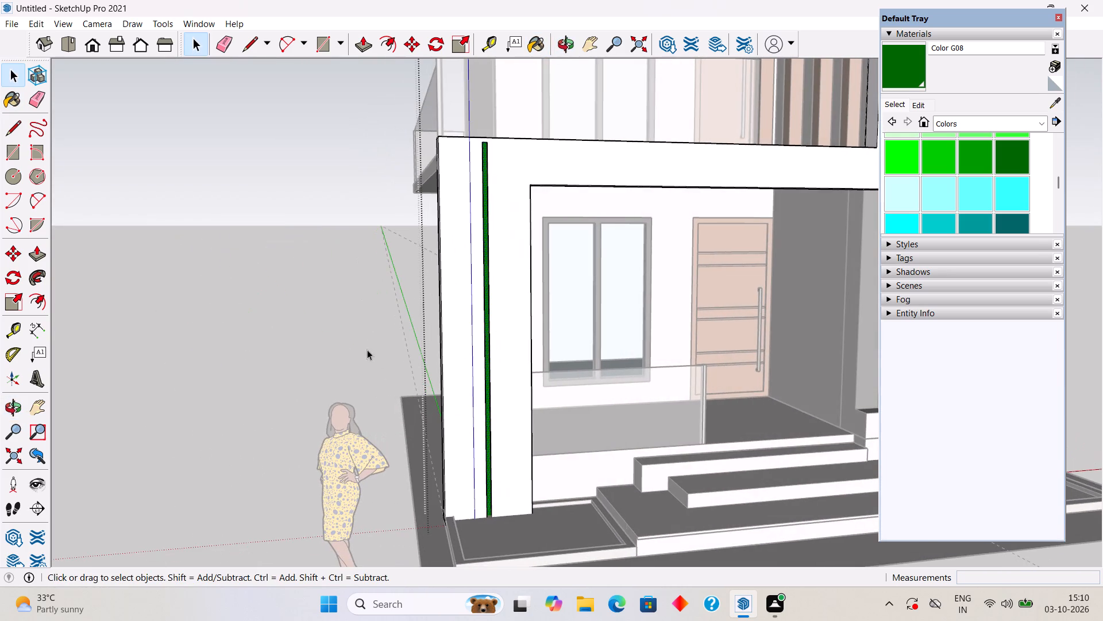
click(342, 344)
Examine the house front around the porch column groove, the entrance steps and the base of the tall window.
scroll(358, 329, down, 5)
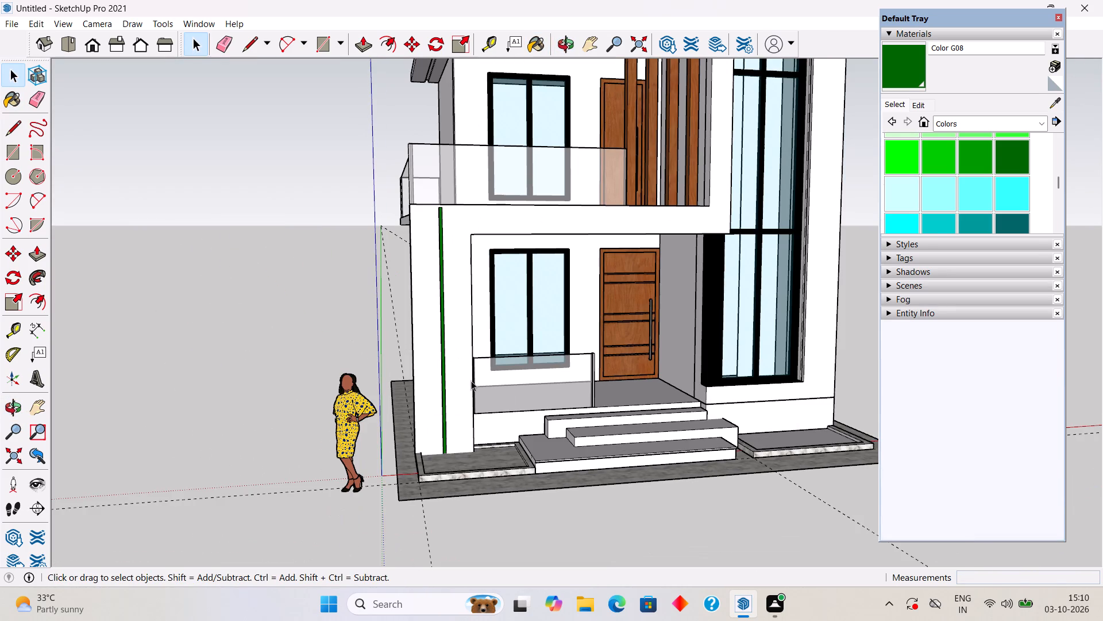
middle_drag(471, 383, 468, 477)
scroll(468, 467, down, 1)
scroll(457, 446, up, 1)
middle_drag(456, 443, 434, 373)
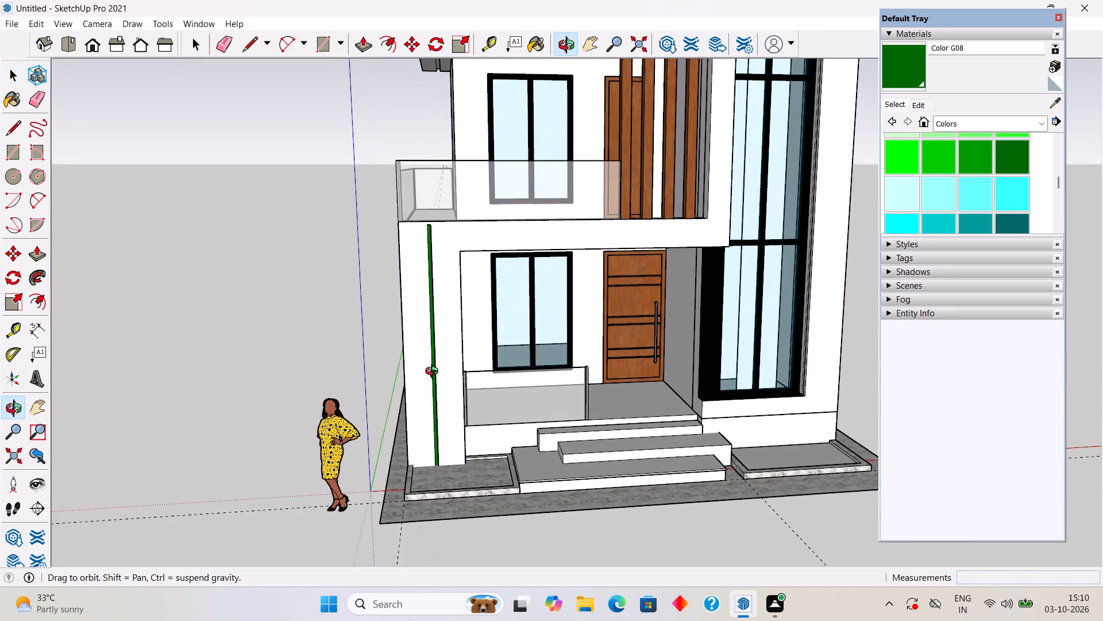
middle_drag(434, 373, 433, 373)
scroll(433, 373, down, 3)
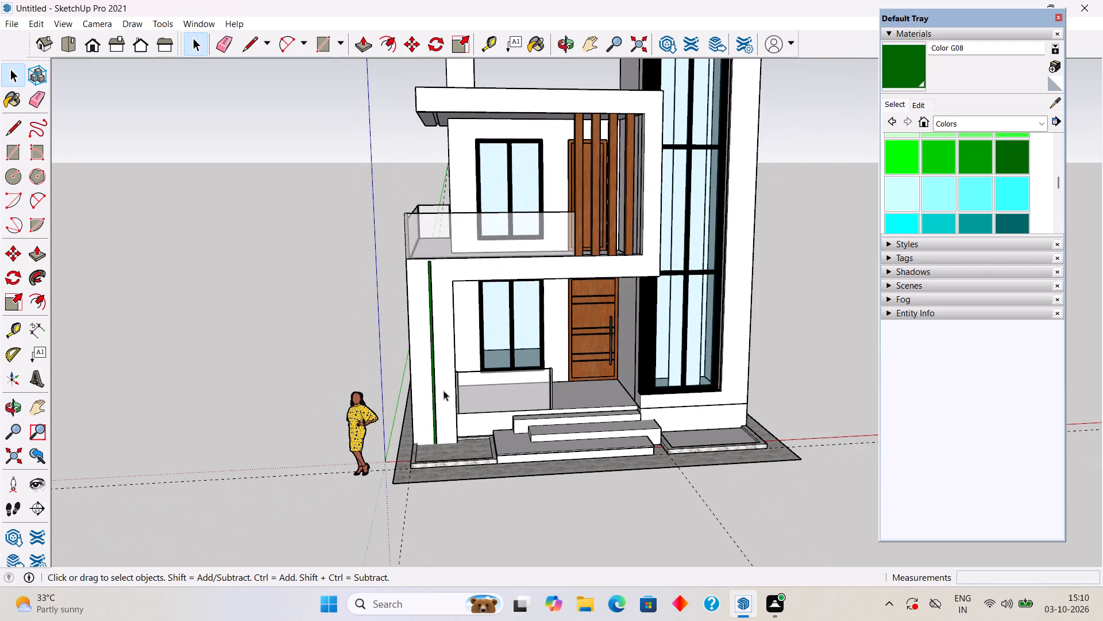
middle_drag(578, 336, 849, 388)
scroll(730, 320, up, 6)
middle_drag(686, 346, 746, 339)
scroll(699, 354, up, 6)
middle_drag(637, 394, 333, 468)
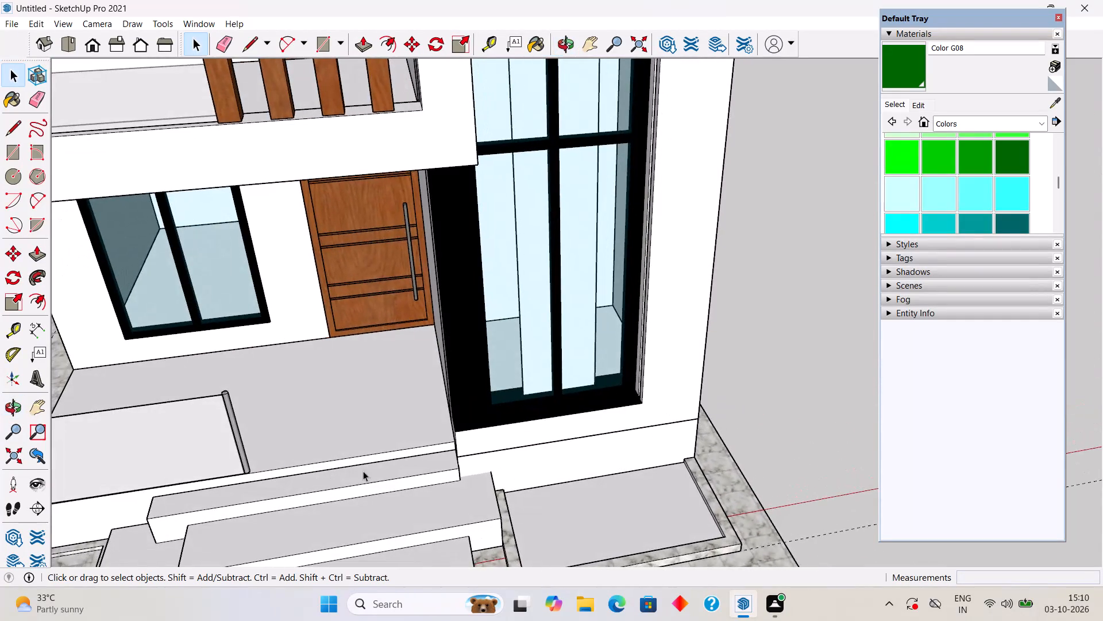
scroll(477, 444, up, 4)
scroll(541, 414, up, 3)
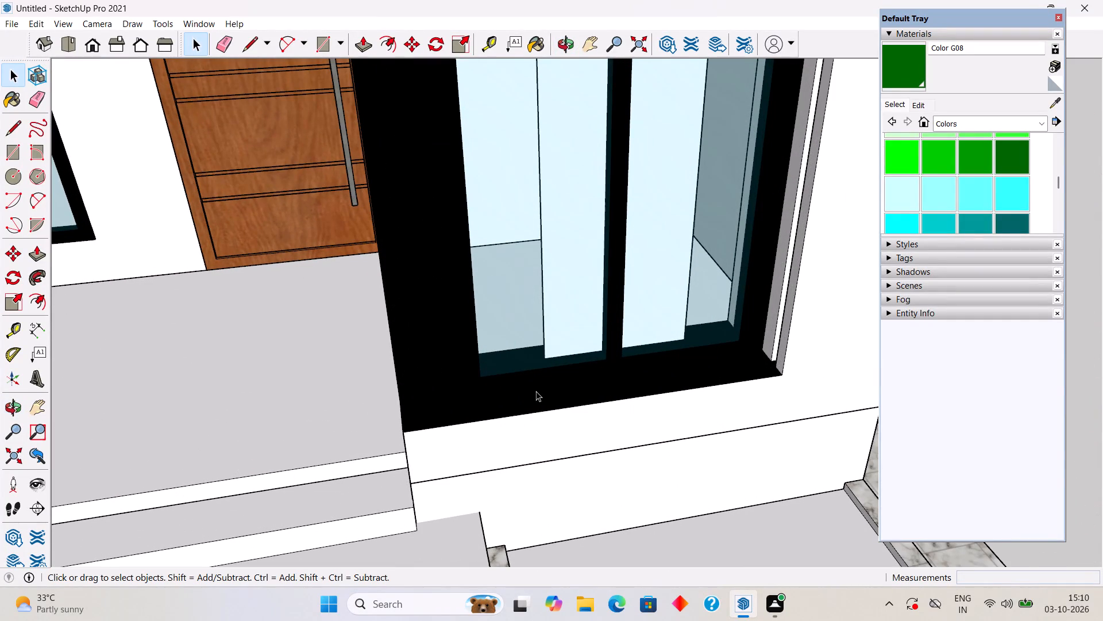
middle_drag(668, 368, 624, 388)
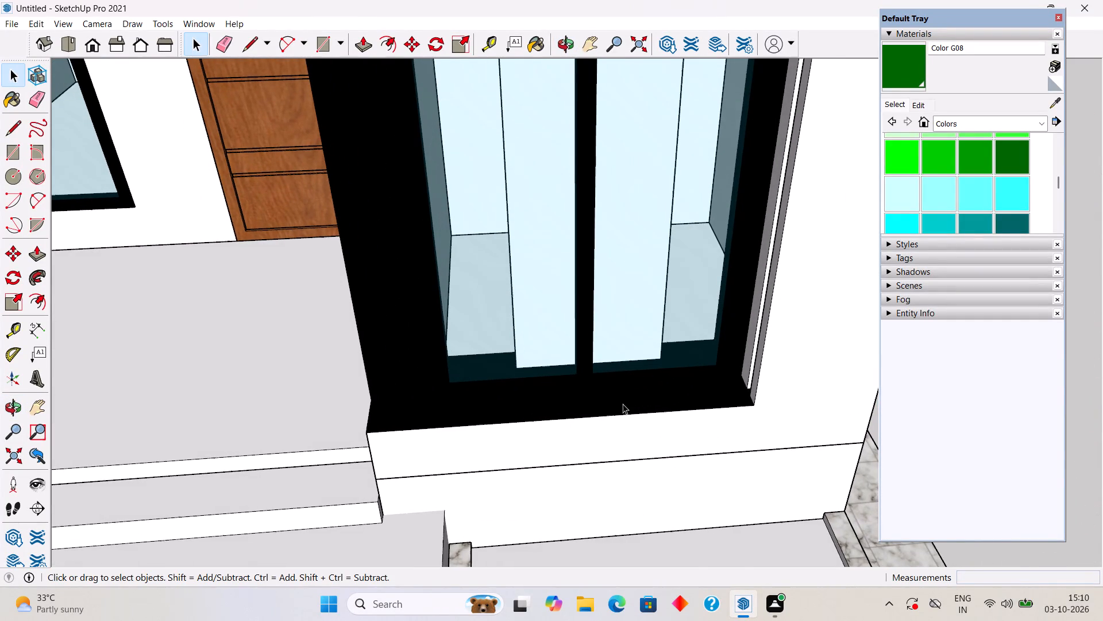
Inside the tall window's surround group, paint the vertical groove in the outer jamb with Color M09 sampled from the black sill.
click(623, 404)
triple_click(622, 404)
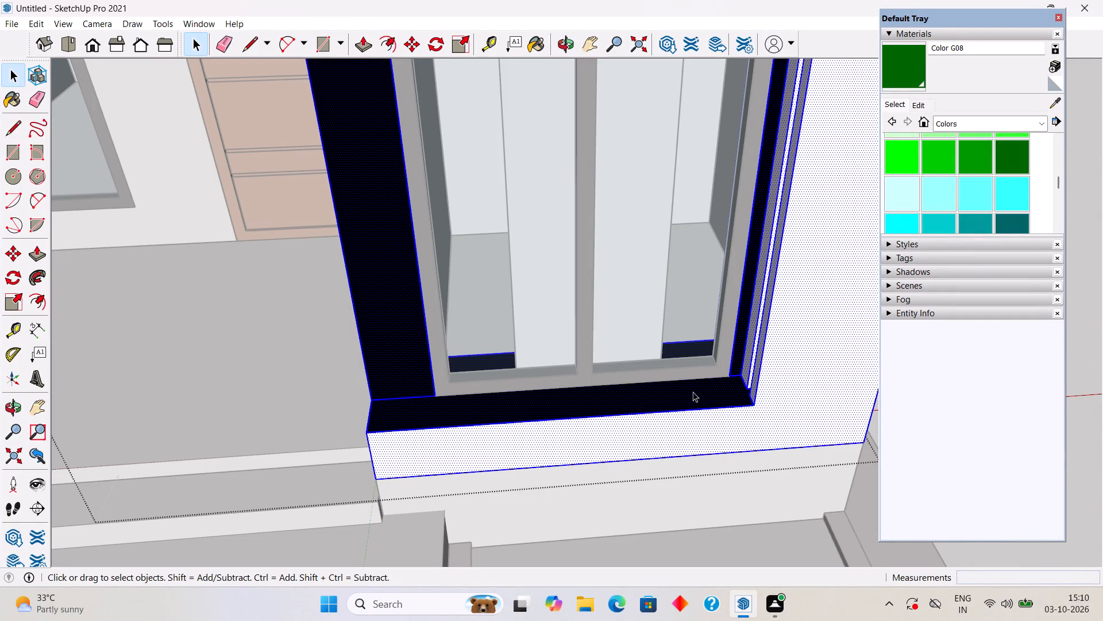
middle_drag(694, 391, 793, 416)
scroll(793, 416, down, 4)
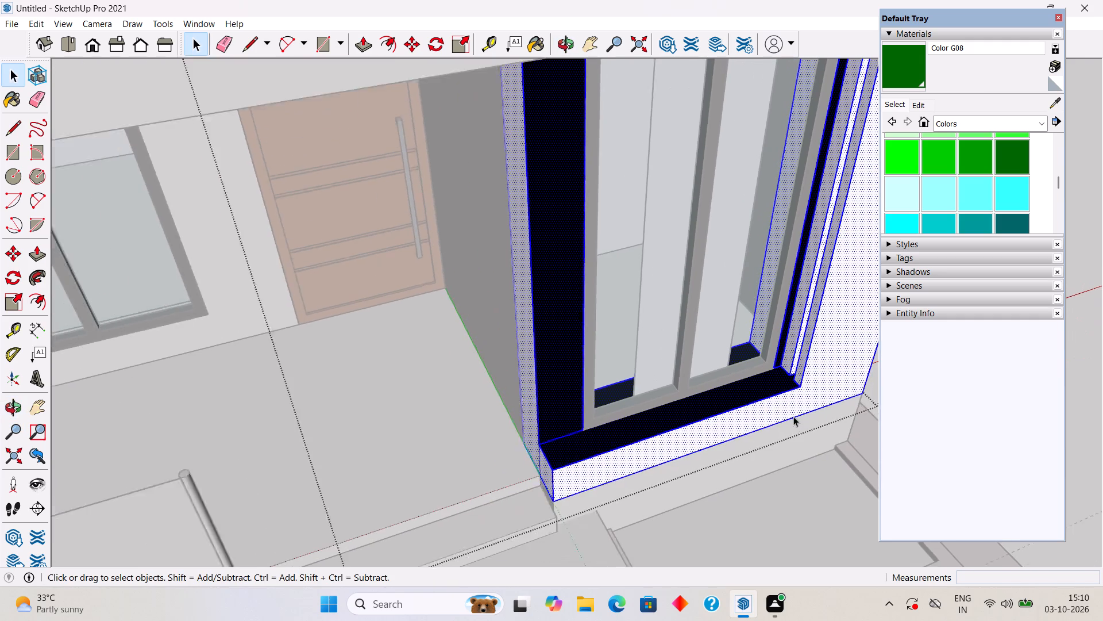
scroll(793, 416, down, 1)
scroll(763, 360, down, 9)
middle_drag(763, 360, 839, 364)
scroll(750, 327, up, 8)
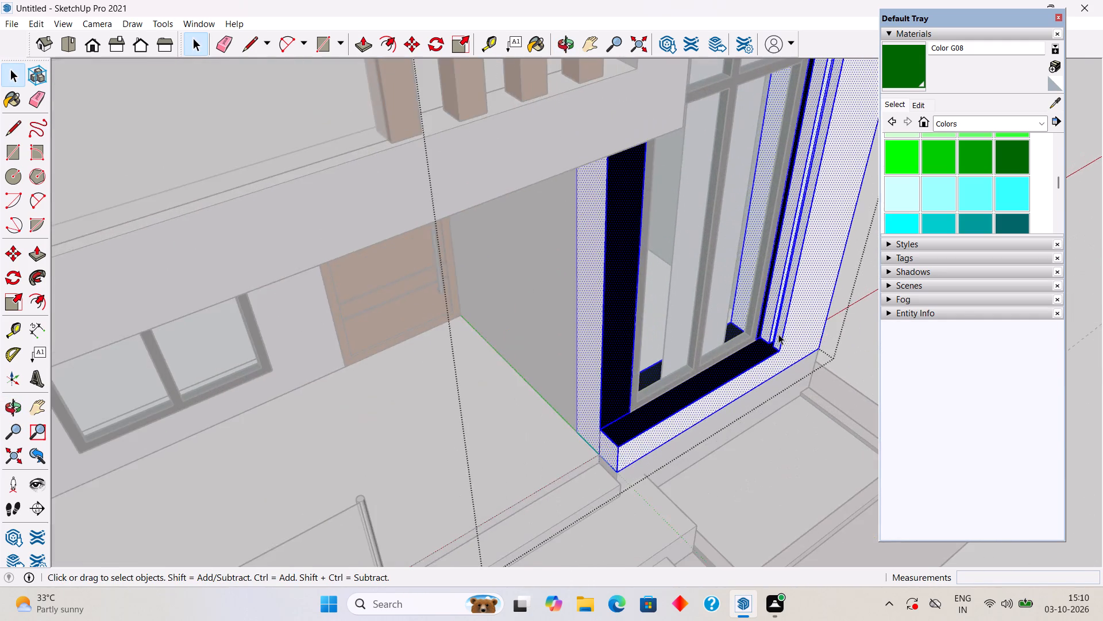
middle_drag(842, 345, 927, 327)
scroll(791, 324, up, 4)
middle_drag(771, 301, 837, 279)
scroll(757, 255, up, 10)
click(769, 260)
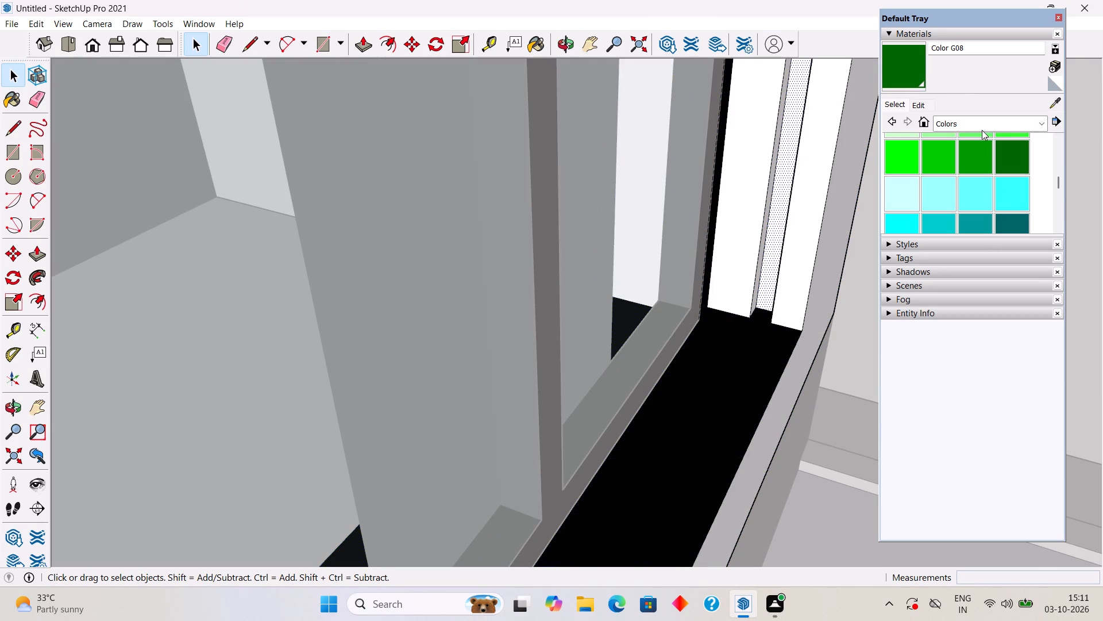
click(1054, 106)
click(757, 389)
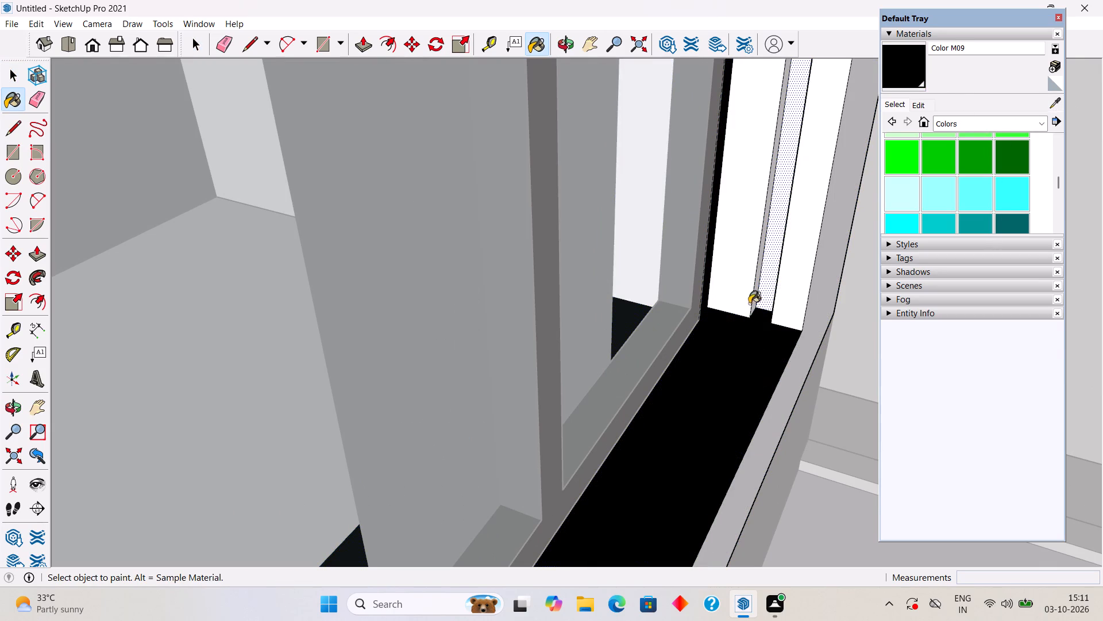
click(763, 292)
scroll(757, 286, up, 6)
click(755, 286)
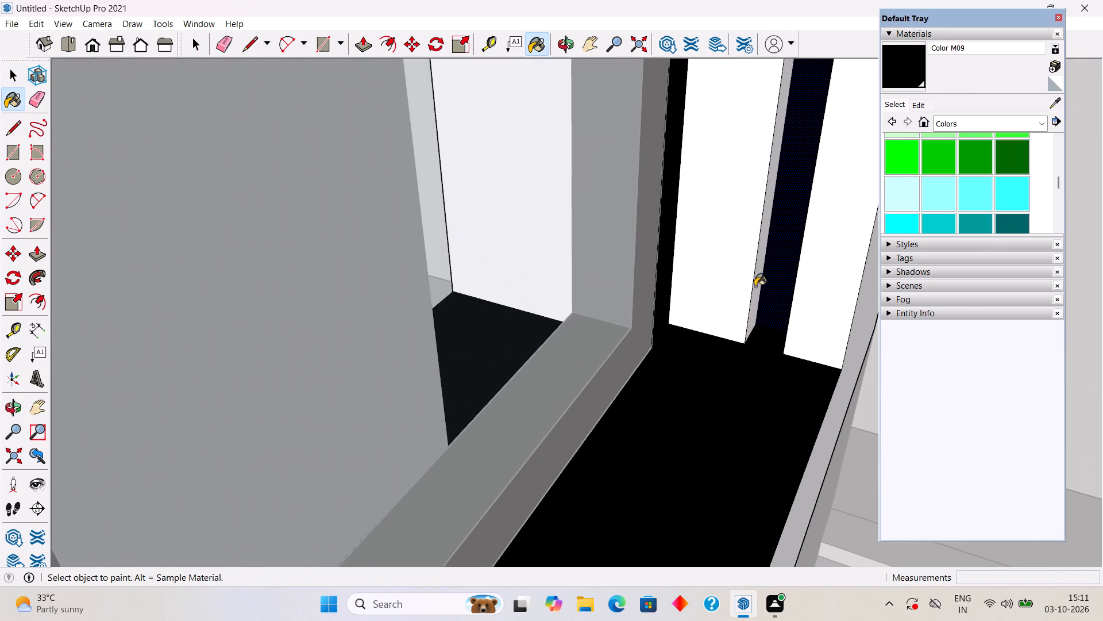
middle_drag(755, 286, 828, 306)
click(861, 294)
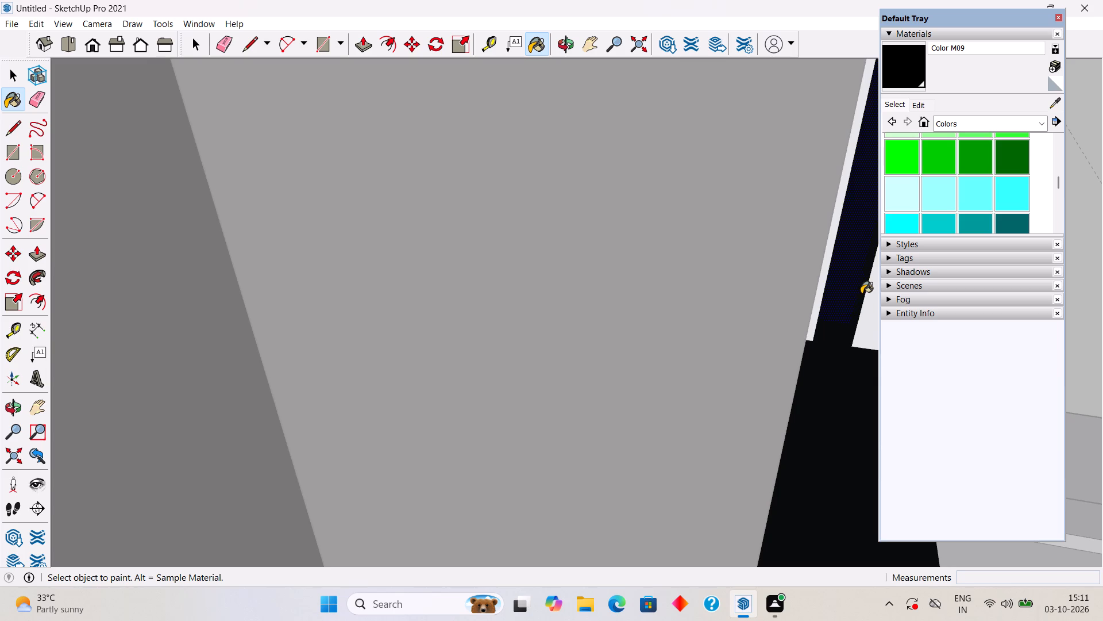
scroll(849, 302, down, 11)
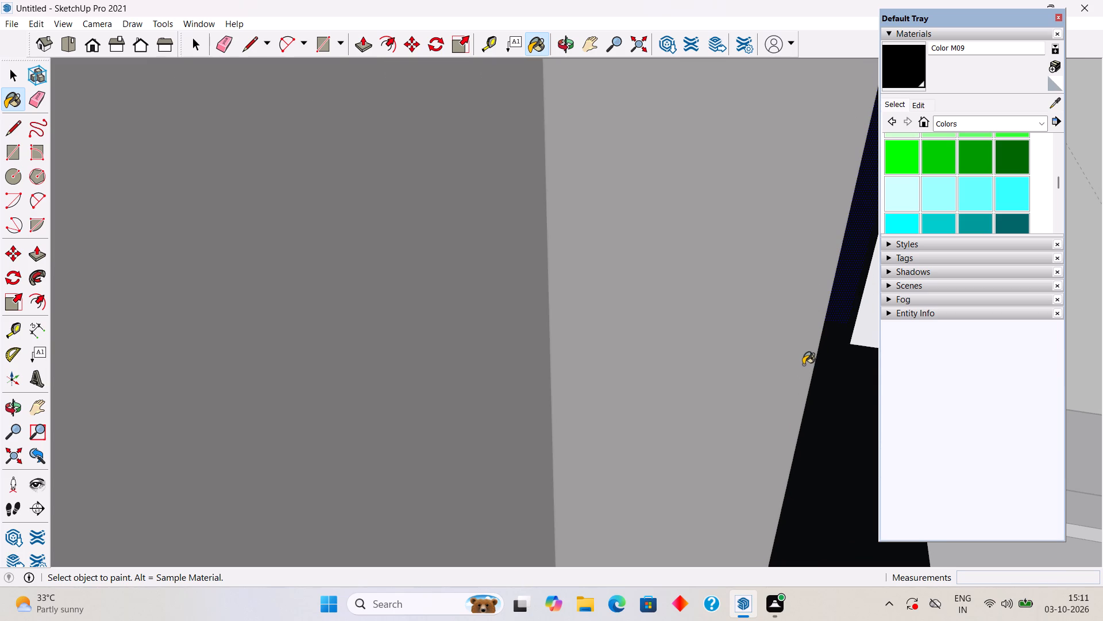
scroll(803, 365, down, 10)
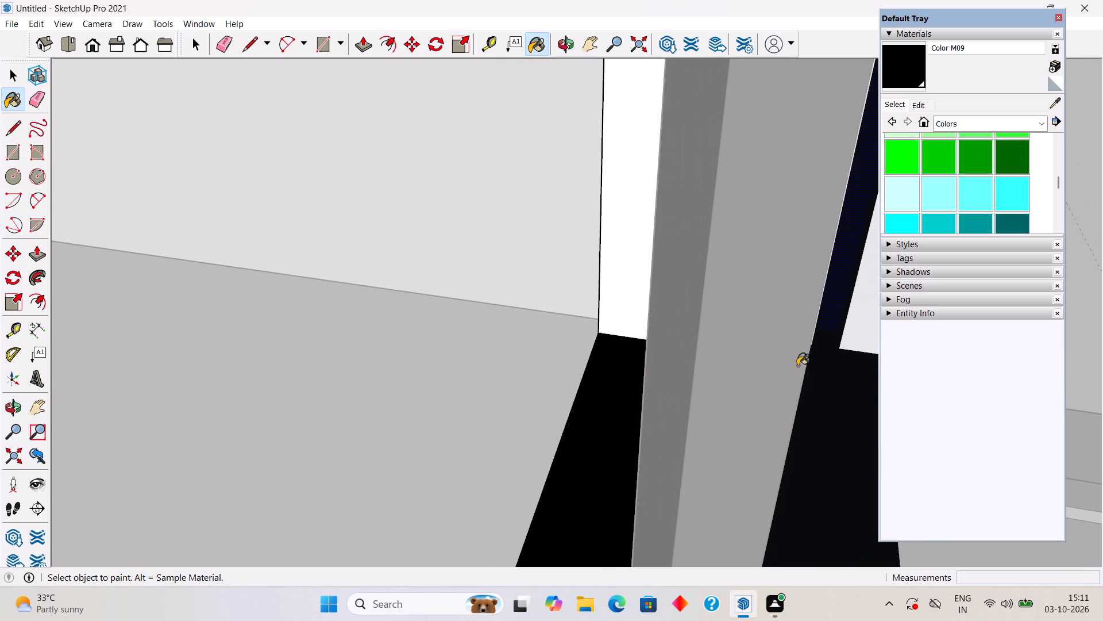
key(space)
Examine the tall window surround from outside and from below, following the jamb groove up to the header corner.
middle_drag(778, 379, 655, 393)
scroll(656, 393, down, 12)
scroll(628, 428, up, 1)
scroll(628, 431, down, 5)
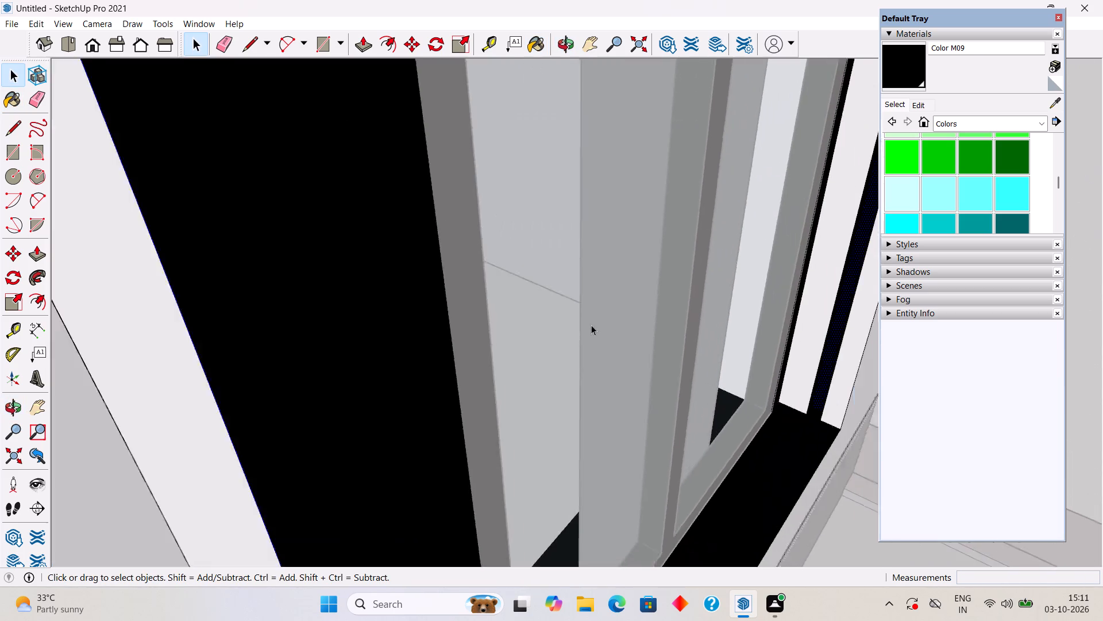
scroll(591, 325, down, 19)
scroll(530, 323, down, 16)
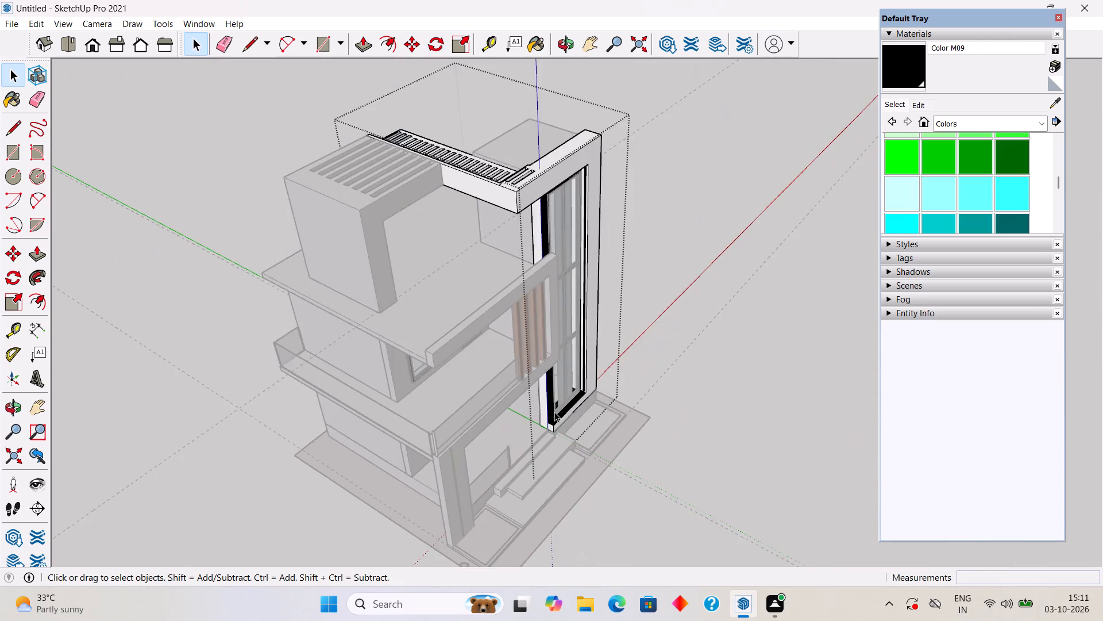
scroll(554, 412, down, 4)
middle_drag(538, 297, 477, 149)
middle_drag(592, 282, 561, 151)
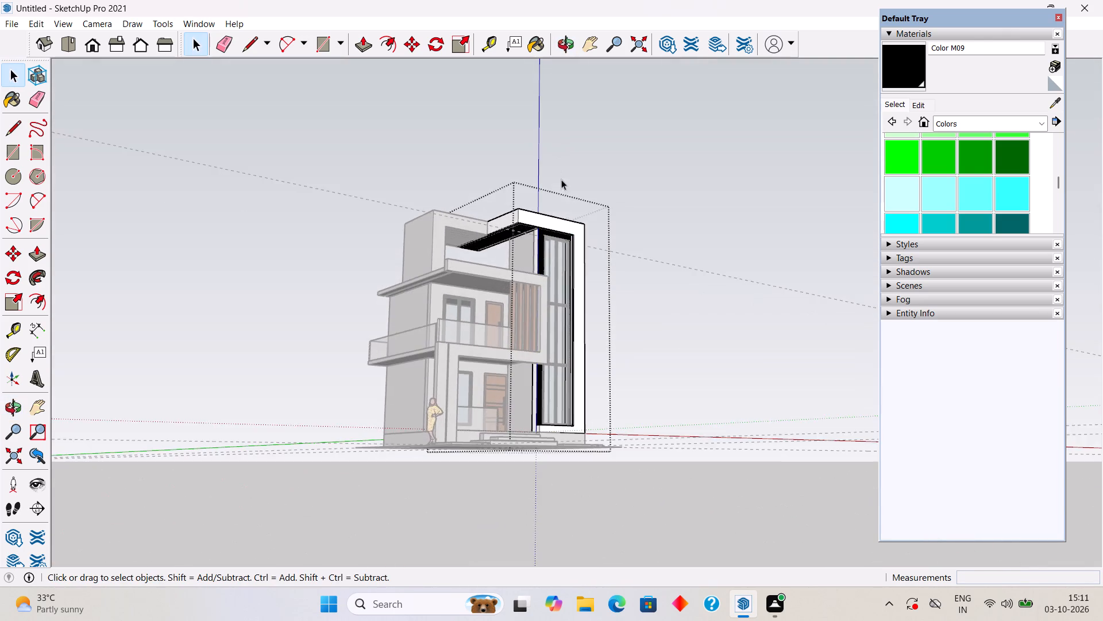
scroll(567, 215, up, 16)
middle_drag(572, 189, 554, 27)
scroll(524, 128, up, 12)
middle_drag(517, 189, 520, 163)
scroll(538, 170, up, 6)
middle_drag(531, 179, 487, 187)
scroll(475, 172, down, 3)
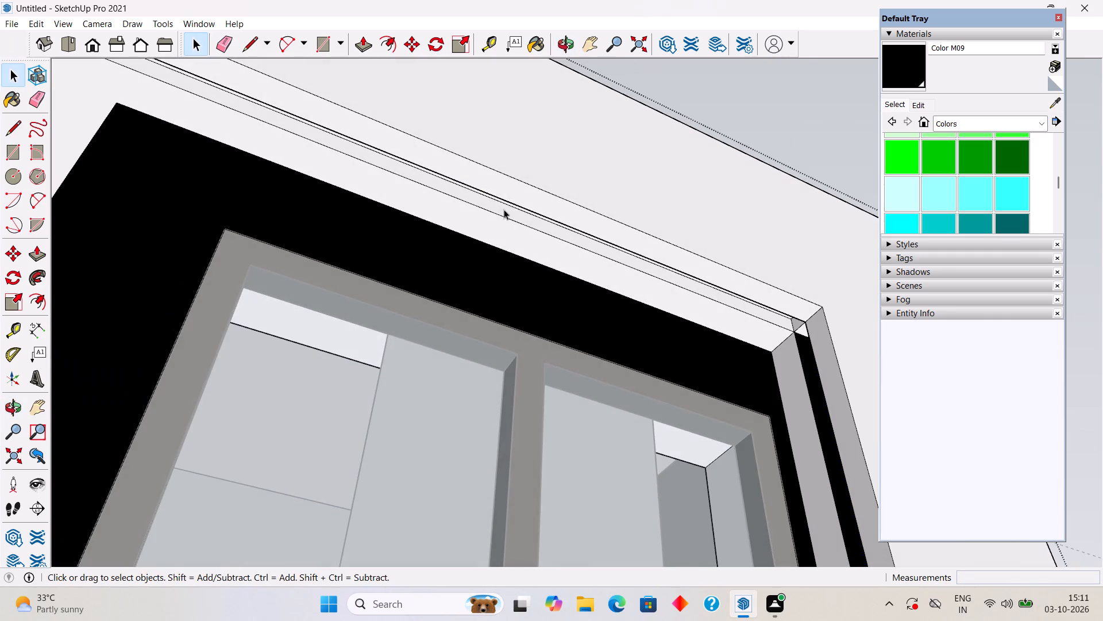
middle_drag(782, 304, 898, 325)
scroll(809, 390, up, 6)
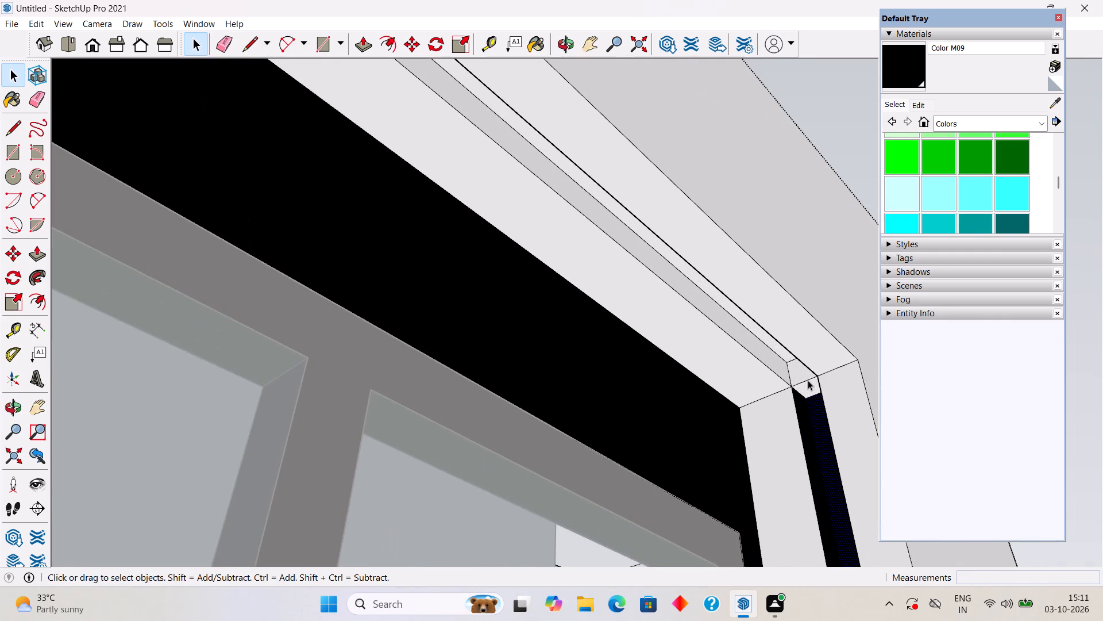
scroll(808, 377, up, 5)
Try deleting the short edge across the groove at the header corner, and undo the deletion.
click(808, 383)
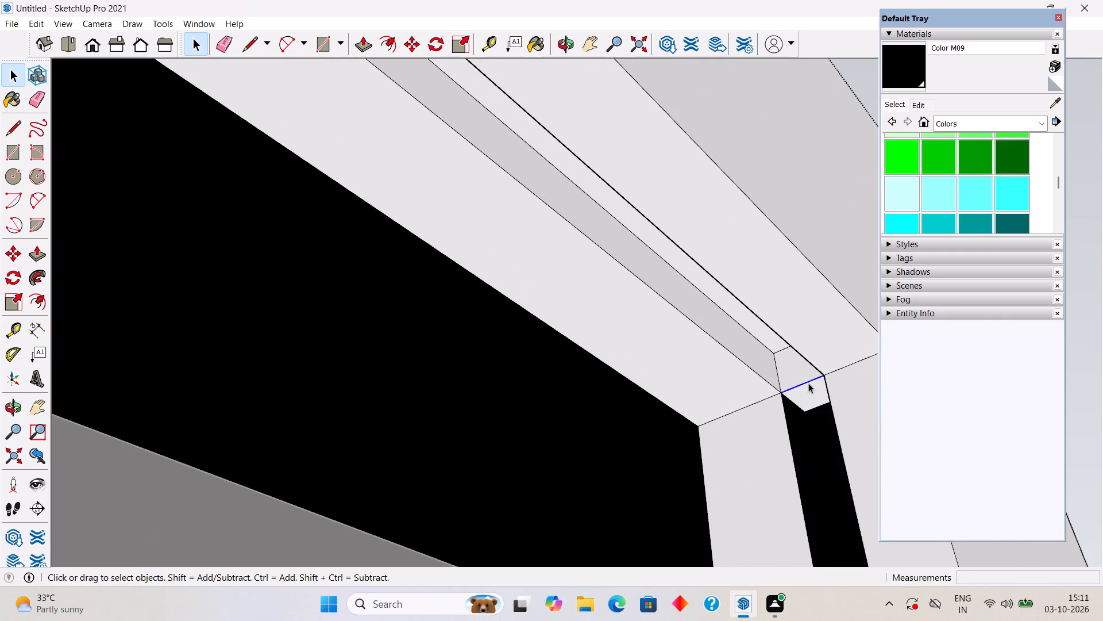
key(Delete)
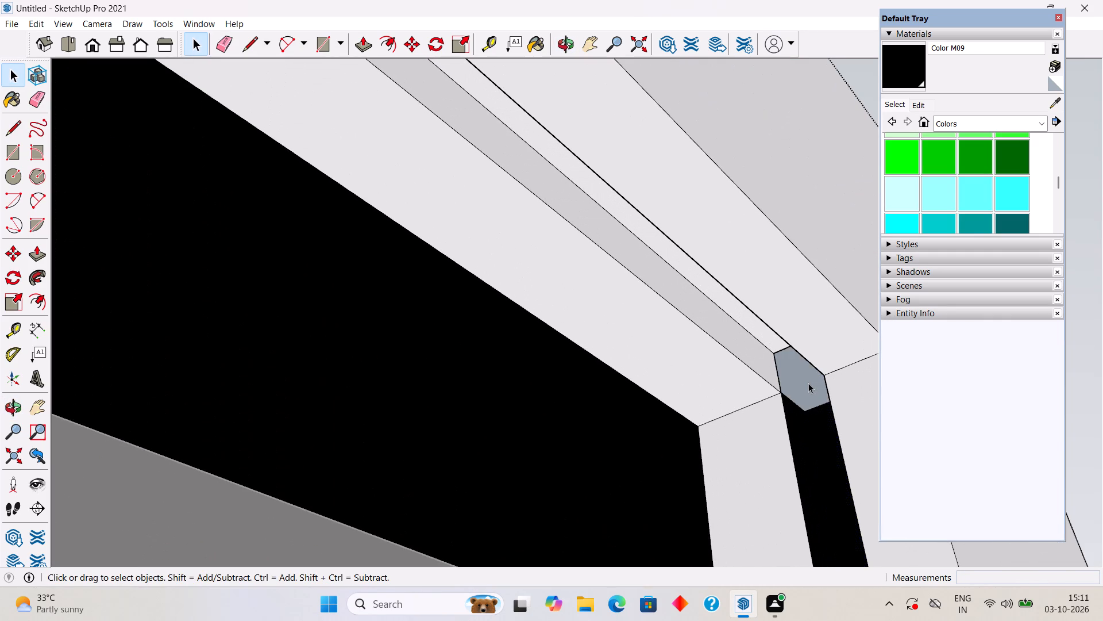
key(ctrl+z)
Paint the unpainted faces at the groove's top corner and the groove along the header underside with Color M09.
scroll(807, 396, up, 8)
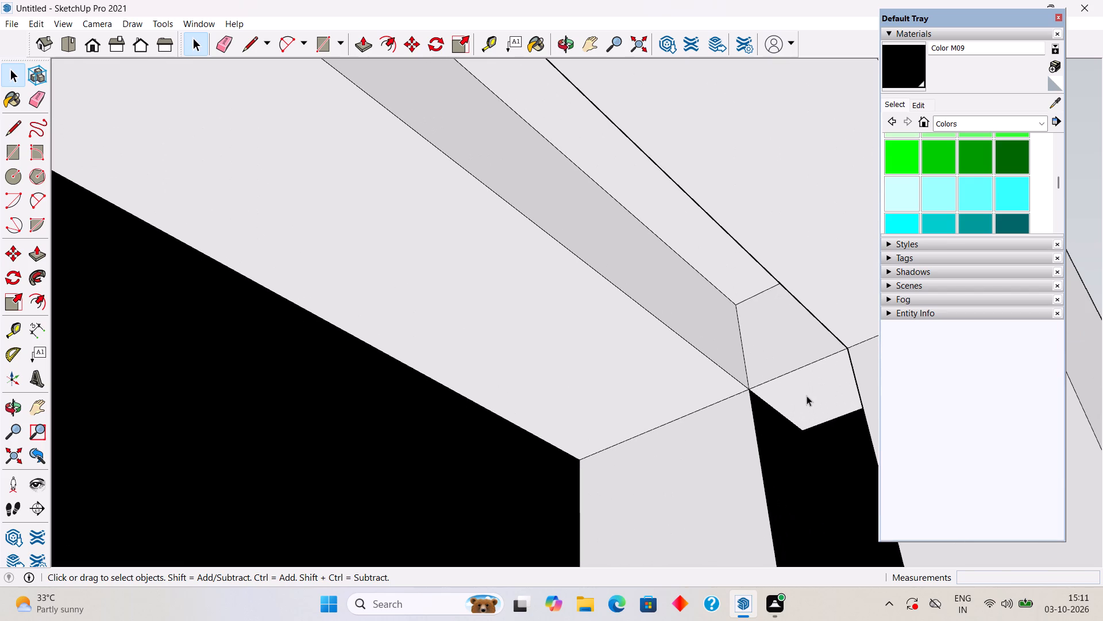
click(807, 396)
double_click(896, 67)
click(814, 385)
click(793, 343)
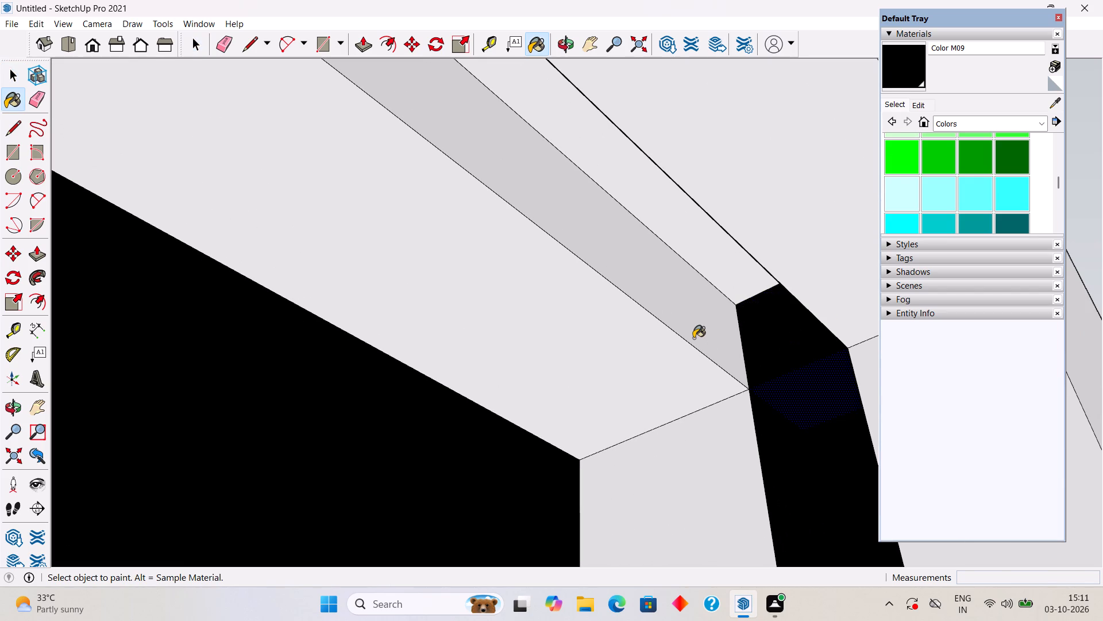
click(692, 332)
click(711, 261)
Paint the groove strip along the underside of the slatted roof overhang with Color M09.
scroll(714, 258, down, 12)
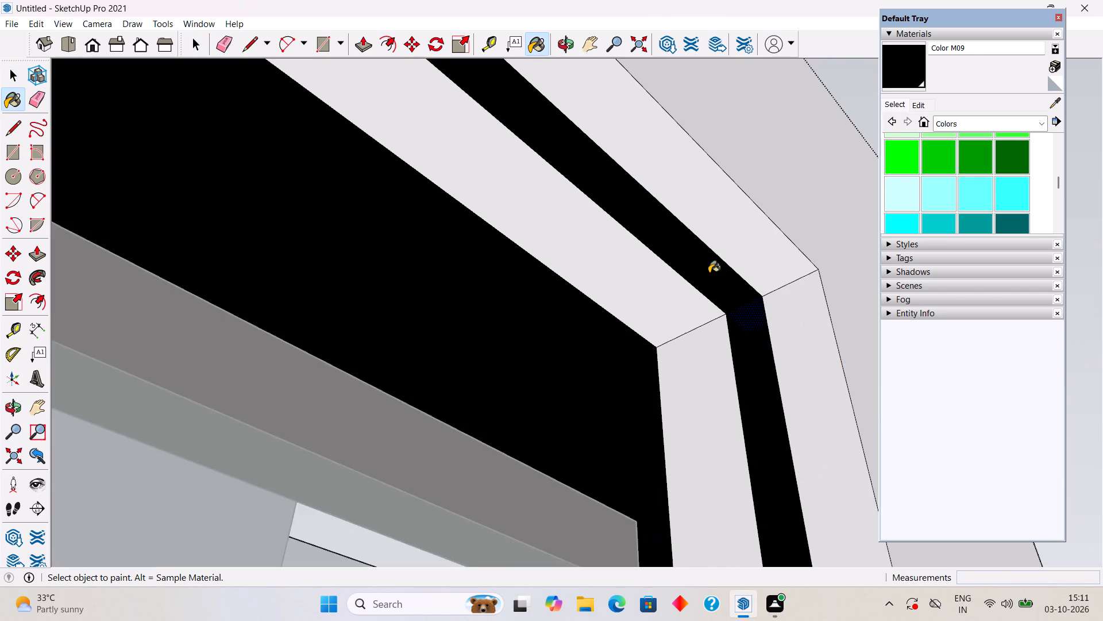
scroll(709, 273, down, 5)
middle_drag(708, 275, 664, 369)
scroll(493, 382, down, 18)
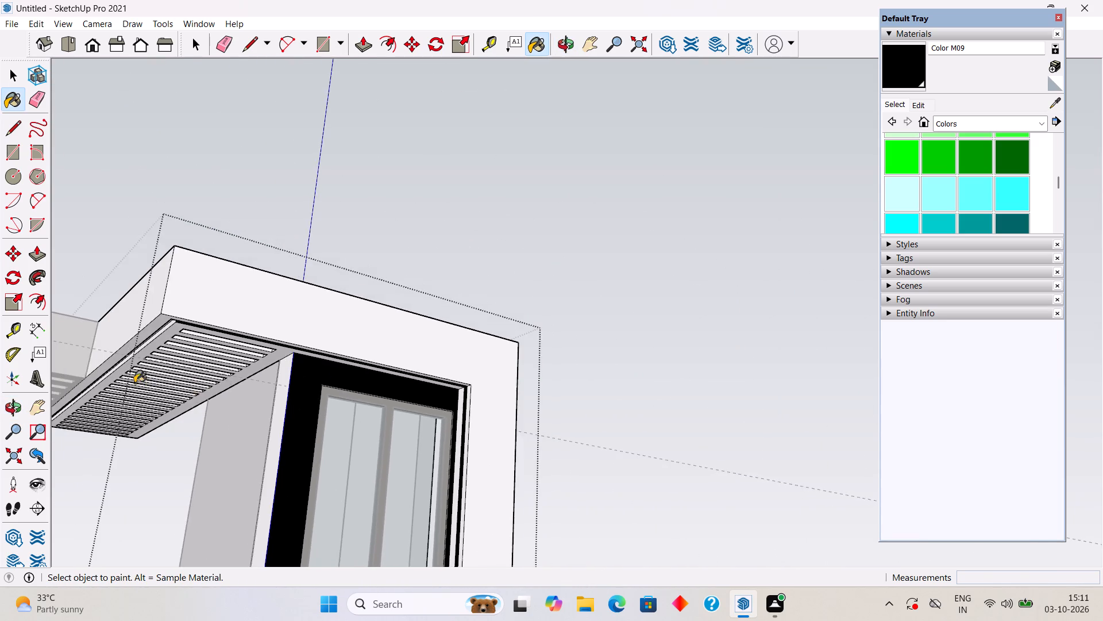
scroll(130, 374, up, 20)
scroll(130, 374, up, 1)
click(175, 329)
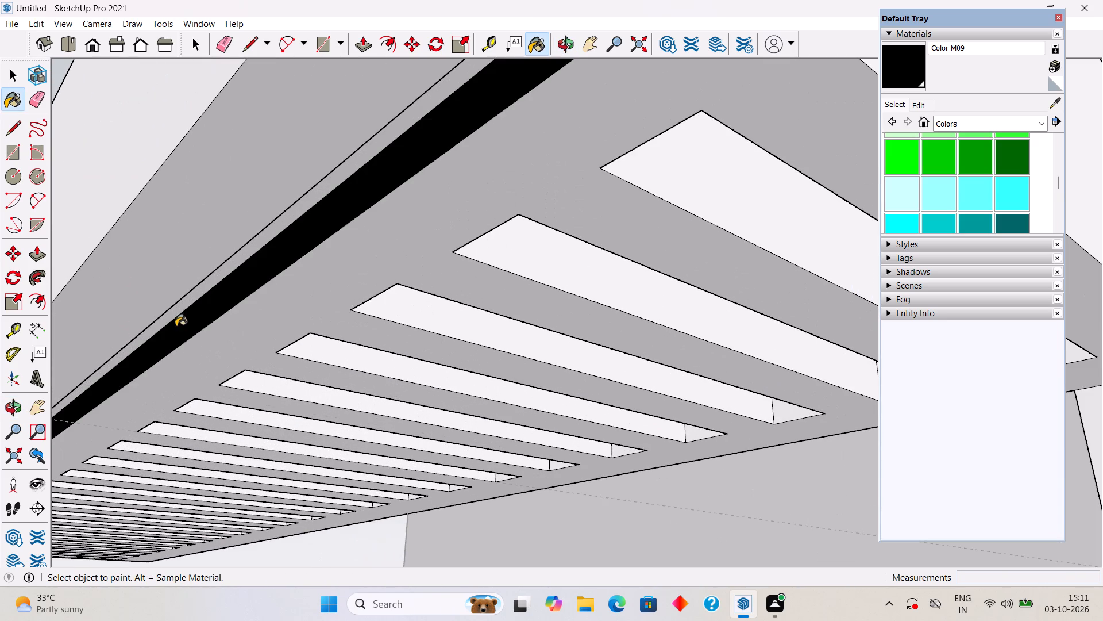
Paint the remaining side faces of the groove around the underside of the slatted roof overhang with Color M09.
click(175, 316)
middle_drag(167, 308, 66, 312)
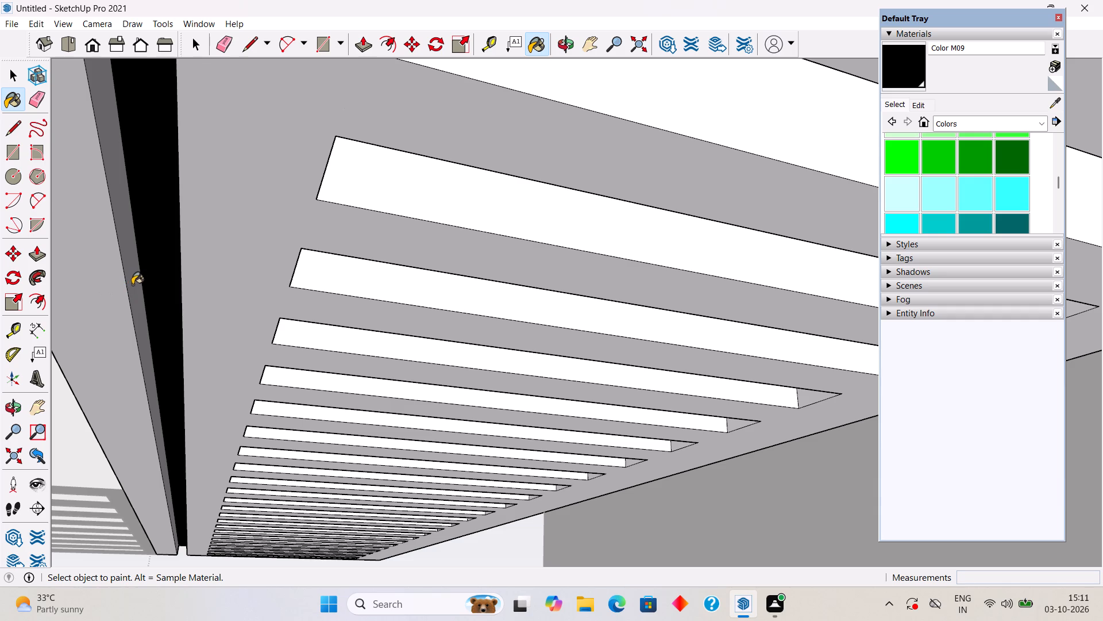
click(132, 285)
scroll(134, 289, down, 16)
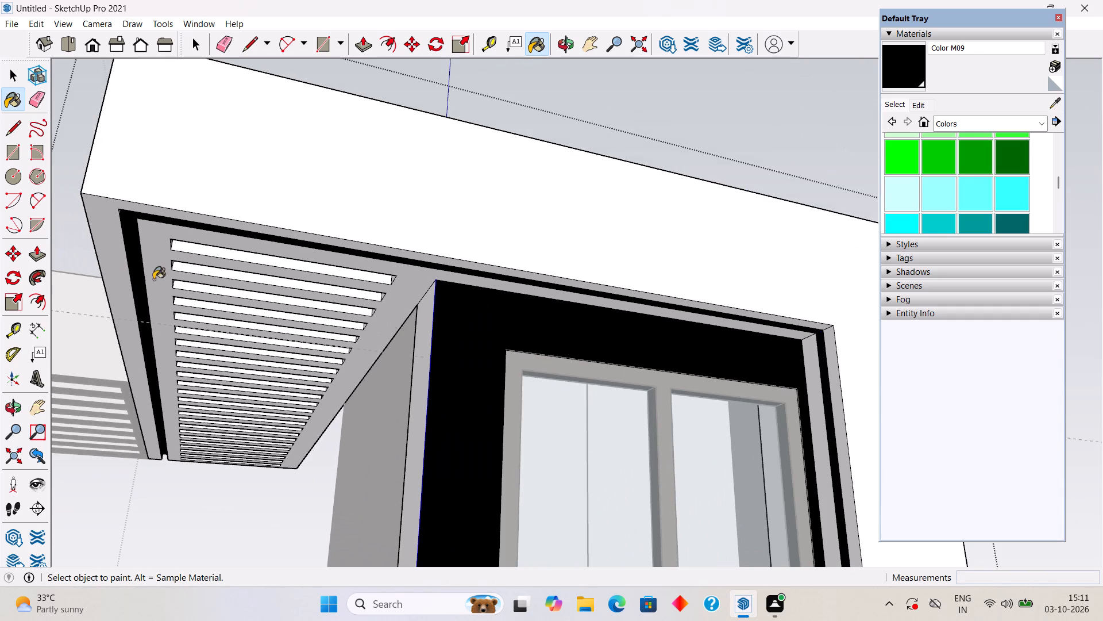
middle_drag(200, 233, 598, 216)
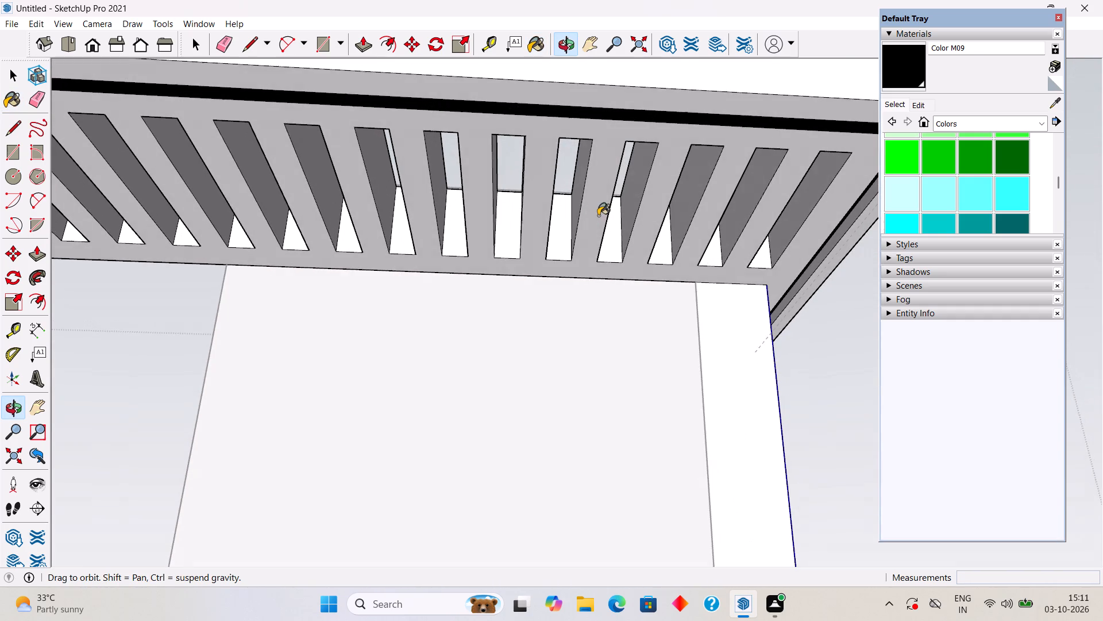
middle_drag(598, 216, 599, 216)
scroll(809, 270, up, 7)
click(819, 270)
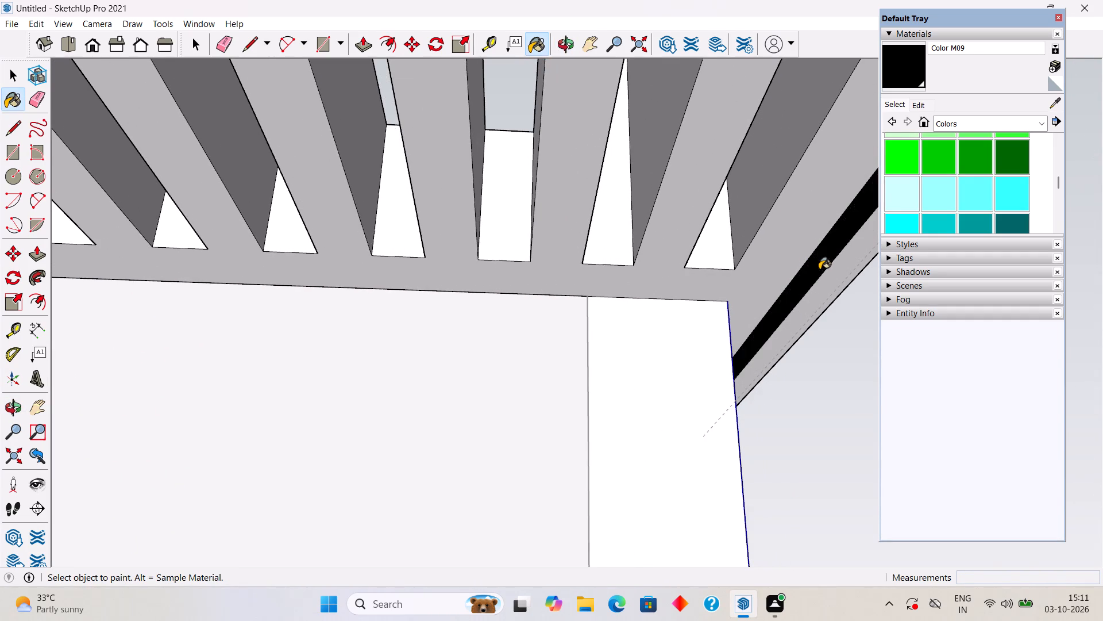
scroll(819, 270, down, 10)
key(space)
Extrude the underside face of the house's ground base downward with Push/Pull by .6", and again by 1".
scroll(710, 336, down, 1)
middle_drag(649, 358, 500, 163)
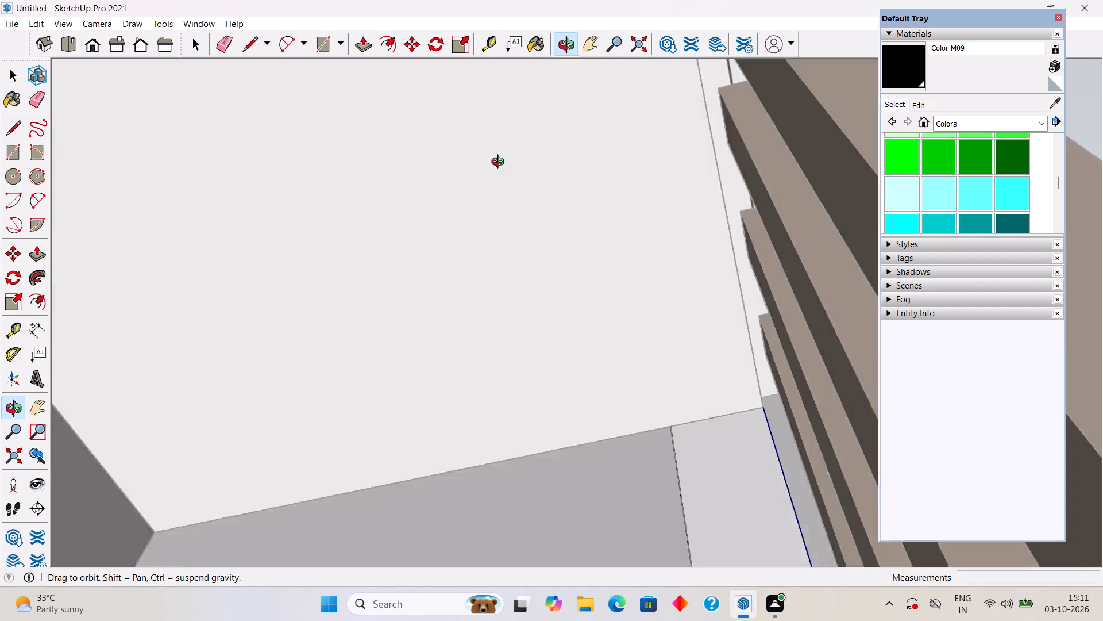
middle_drag(500, 163, 488, 168)
scroll(487, 168, down, 3)
scroll(577, 134, down, 16)
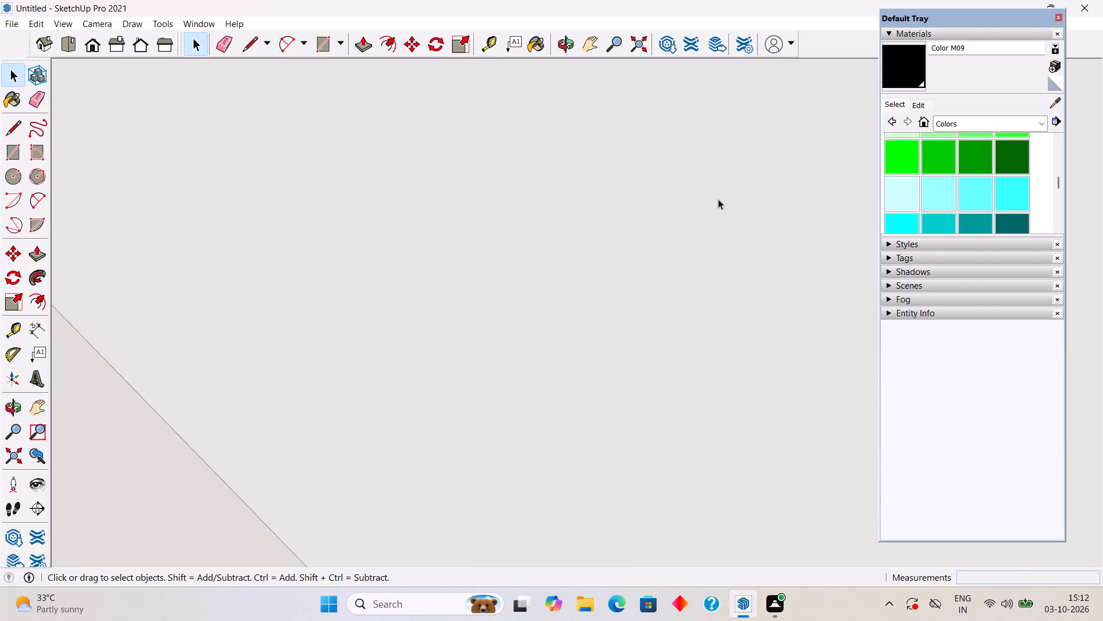
click(12, 460)
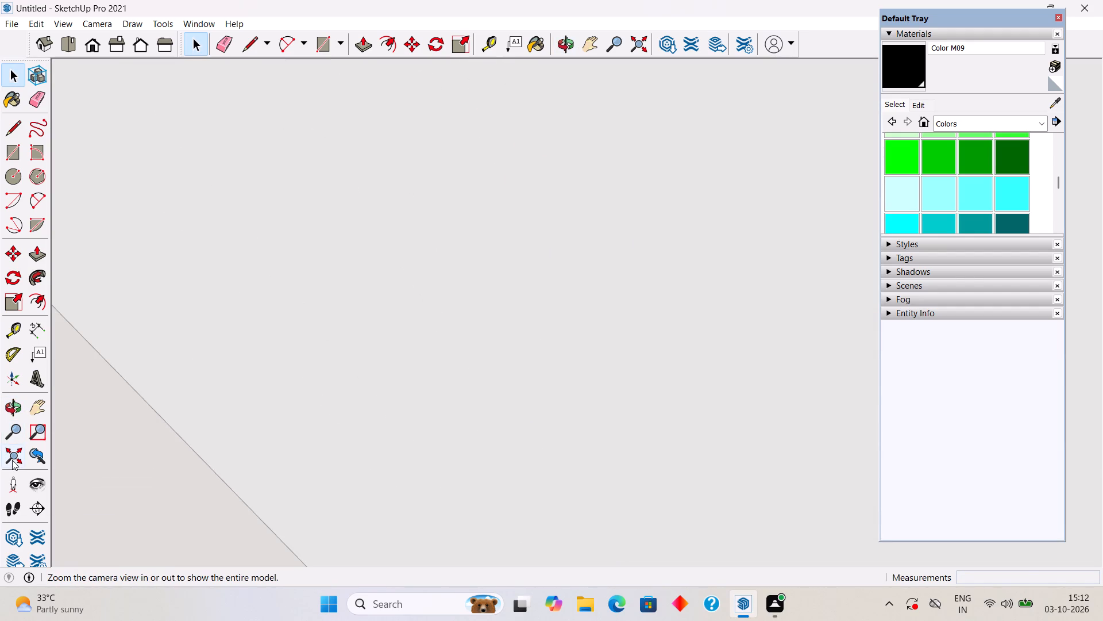
click(303, 254)
middle_drag(418, 237, 247, 537)
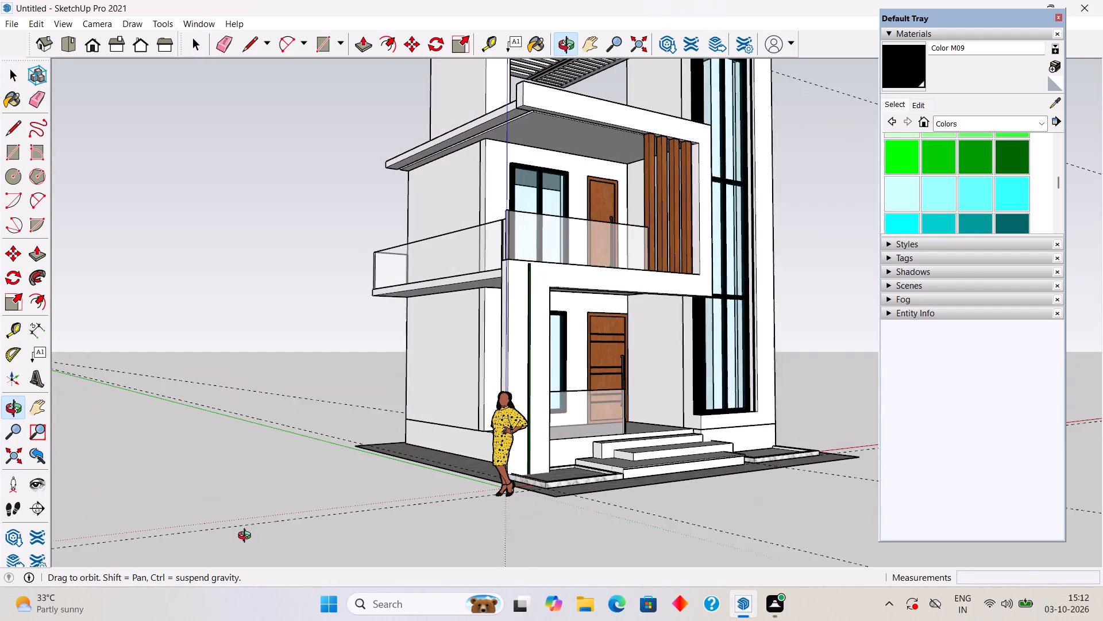
middle_drag(247, 537, 246, 537)
middle_drag(603, 452, 522, 520)
scroll(564, 424, down, 1)
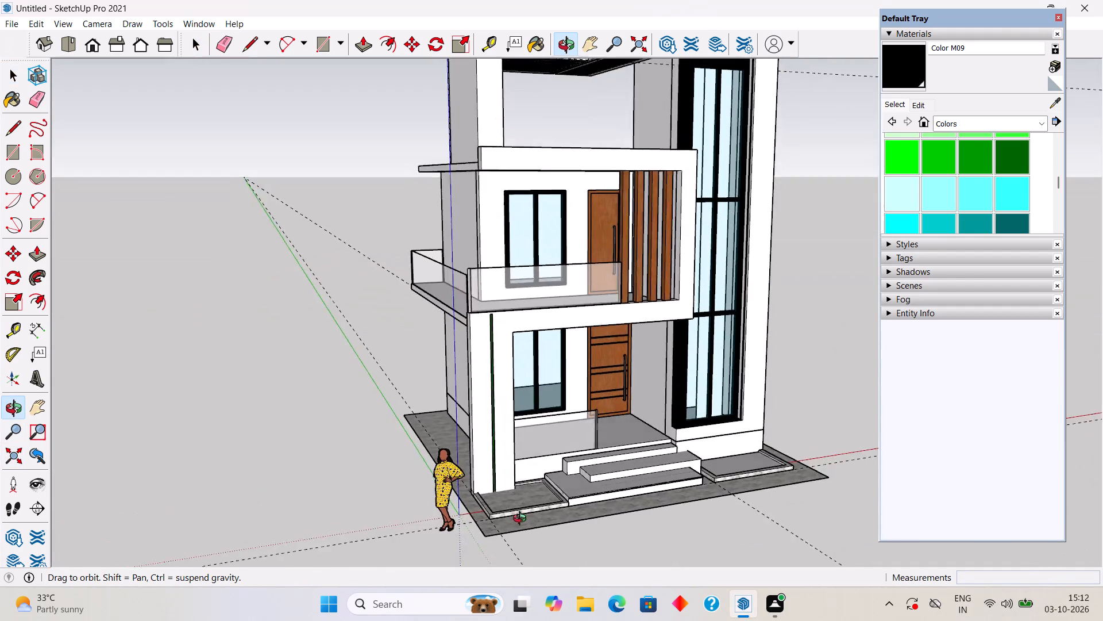
middle_drag(522, 520, 448, 539)
middle_drag(518, 482, 583, 110)
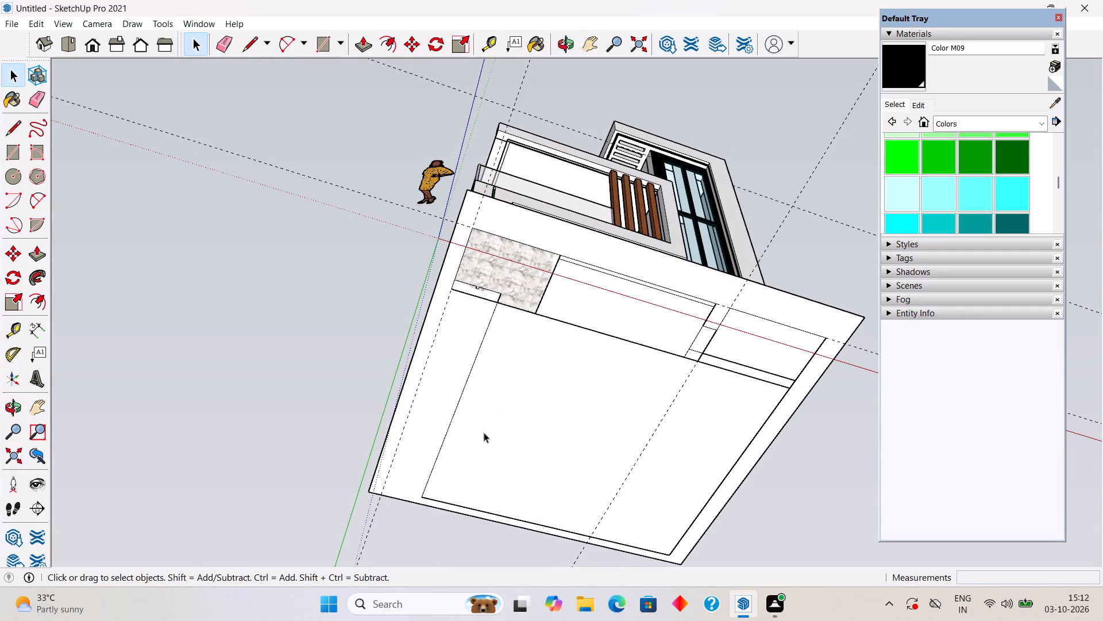
click(497, 432)
click(416, 396)
click(157, 492)
key(p)
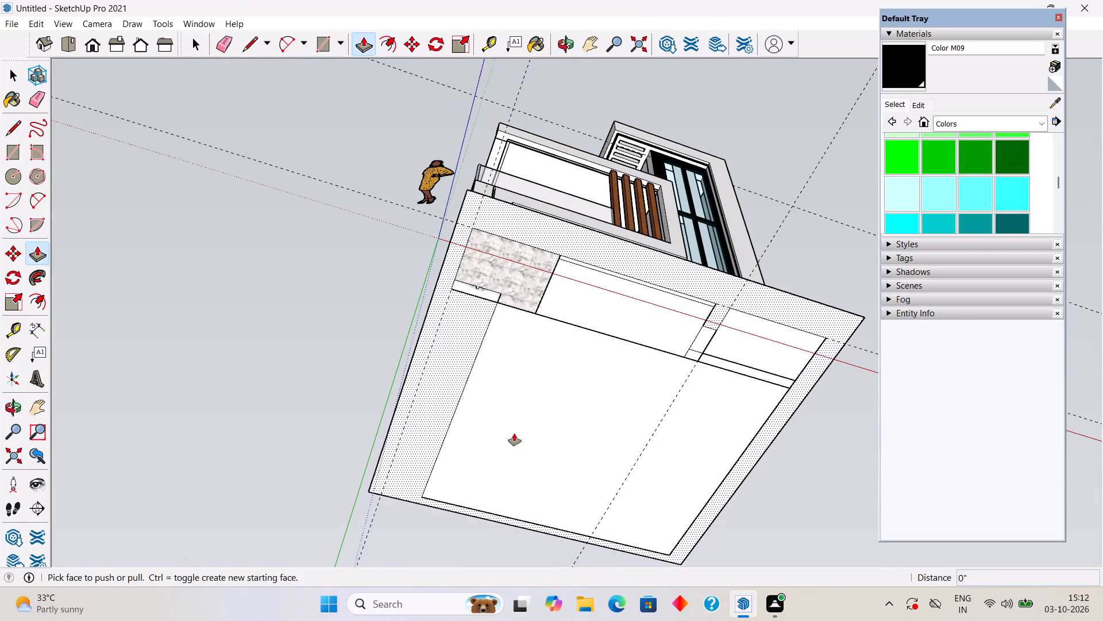
click(522, 430)
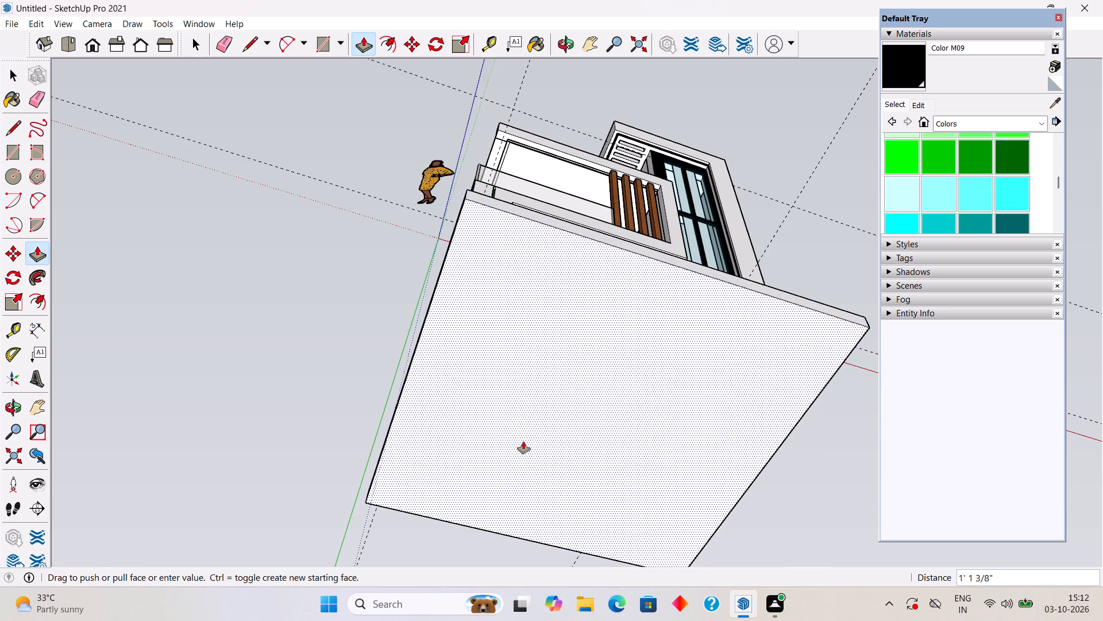
text(.6")
key(Return)
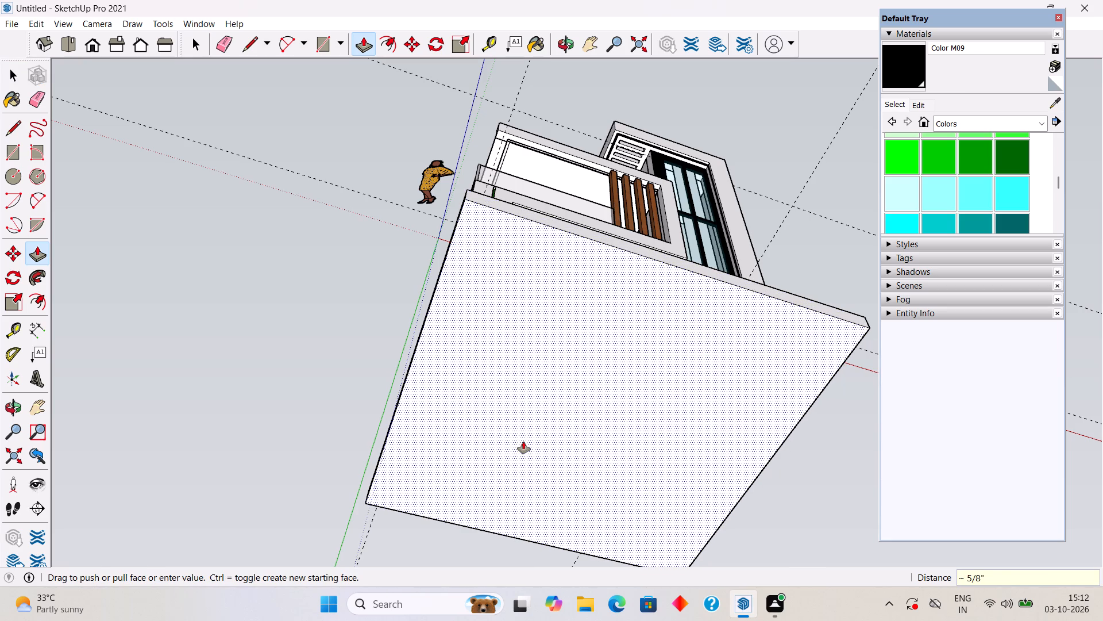
click(523, 442)
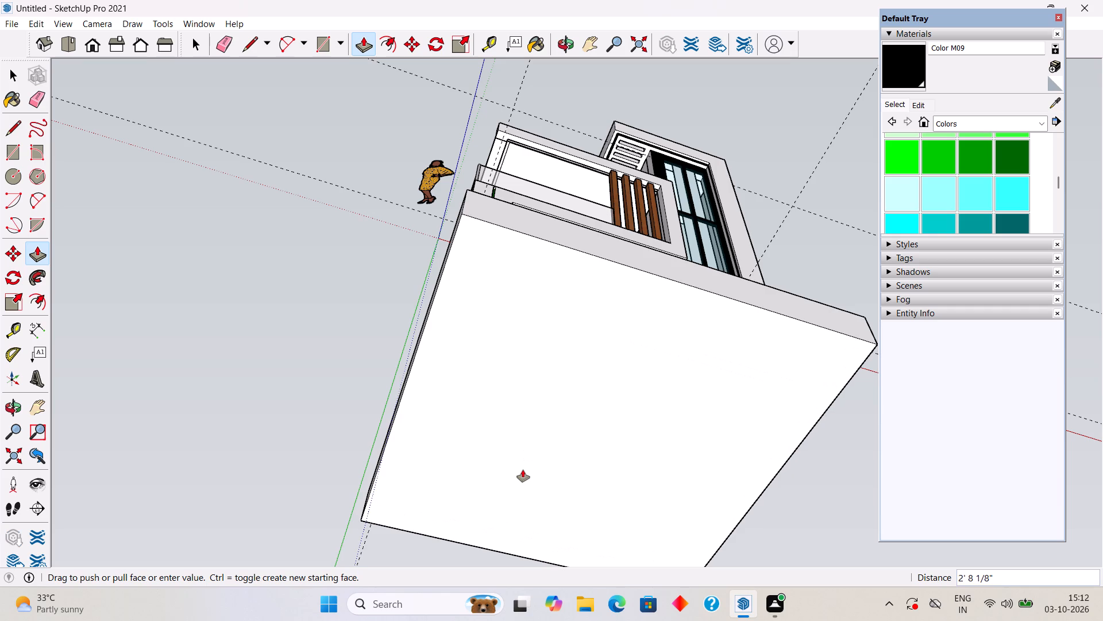
text(1")
key(Return)
key(space)
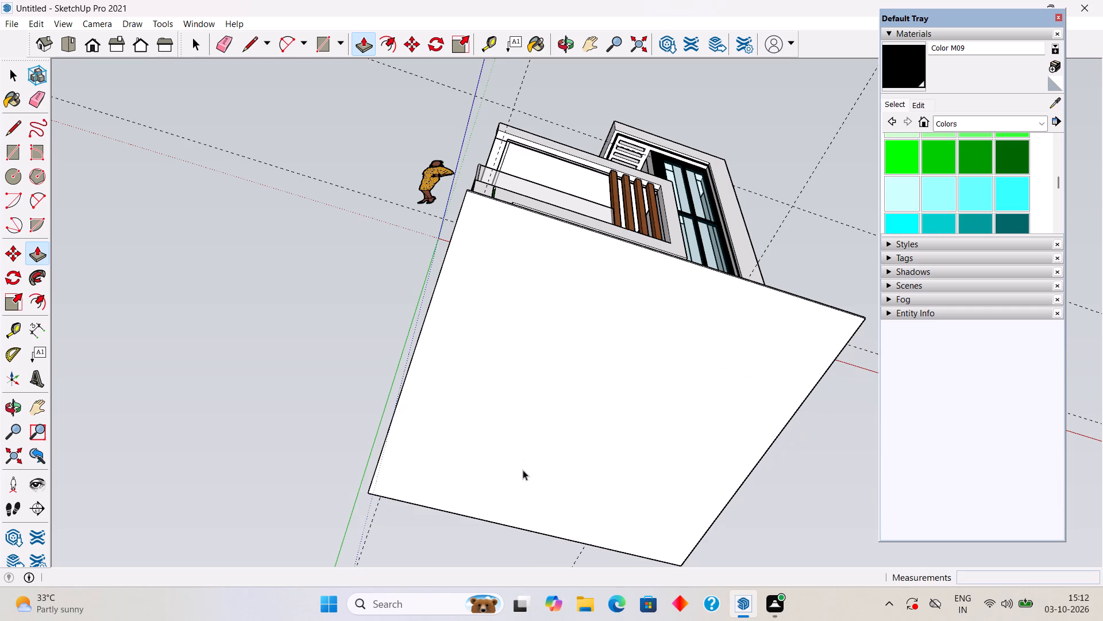
Select all connected geometry of the thin ground base beneath the house and make it a group.
triple_click(521, 454)
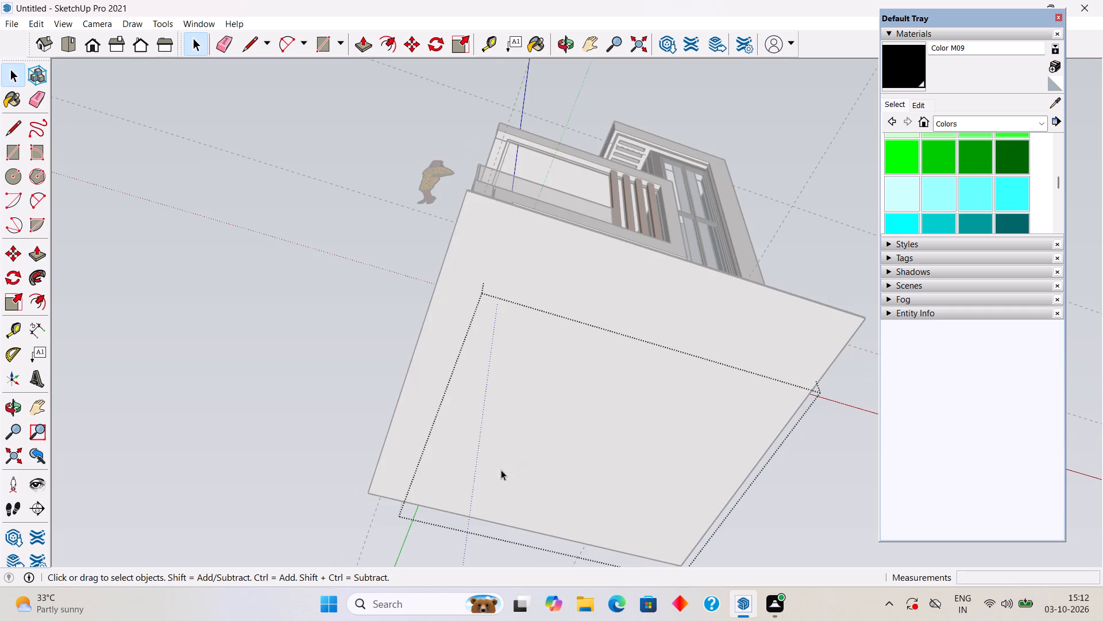
click(254, 412)
middle_drag(549, 324, 459, 620)
middle_drag(512, 481, 544, 593)
triple_click(537, 536)
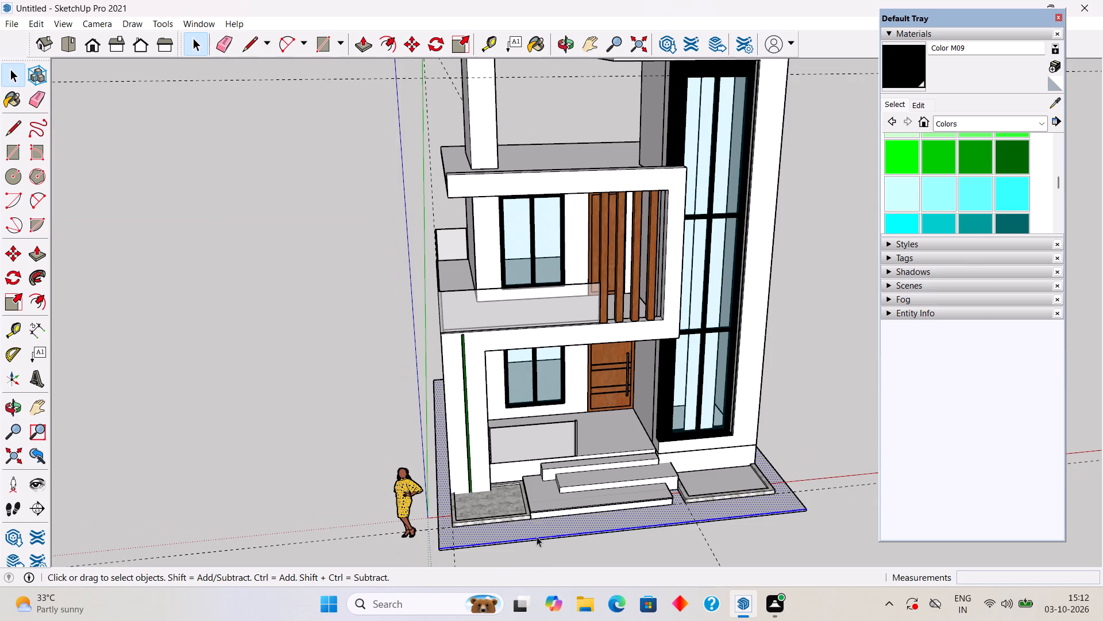
click(537, 536)
triple_click(537, 536)
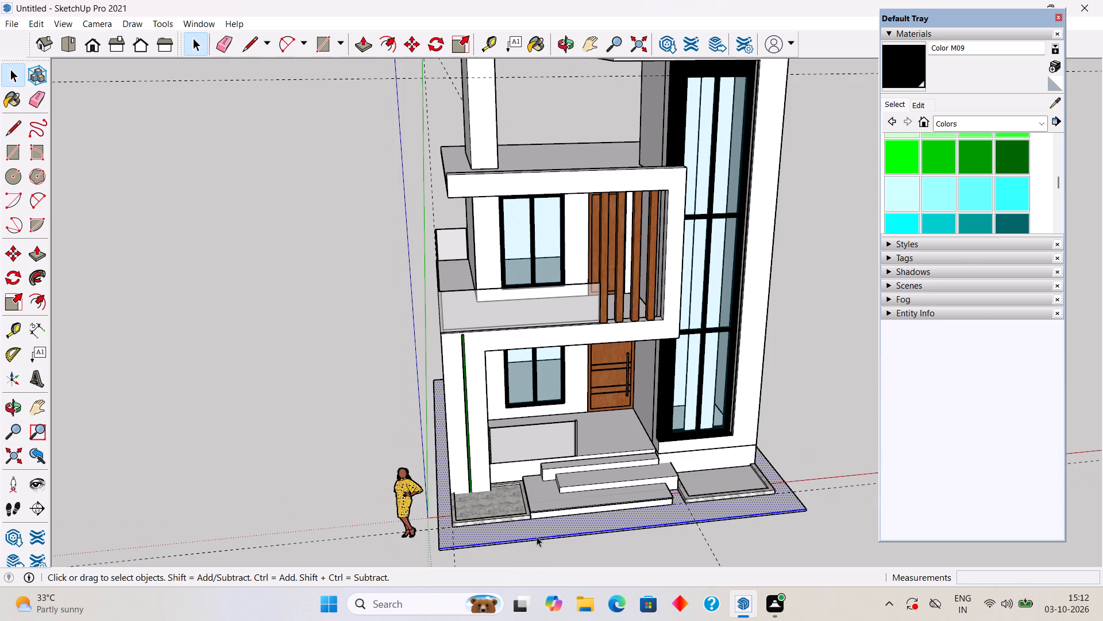
right_click(537, 536)
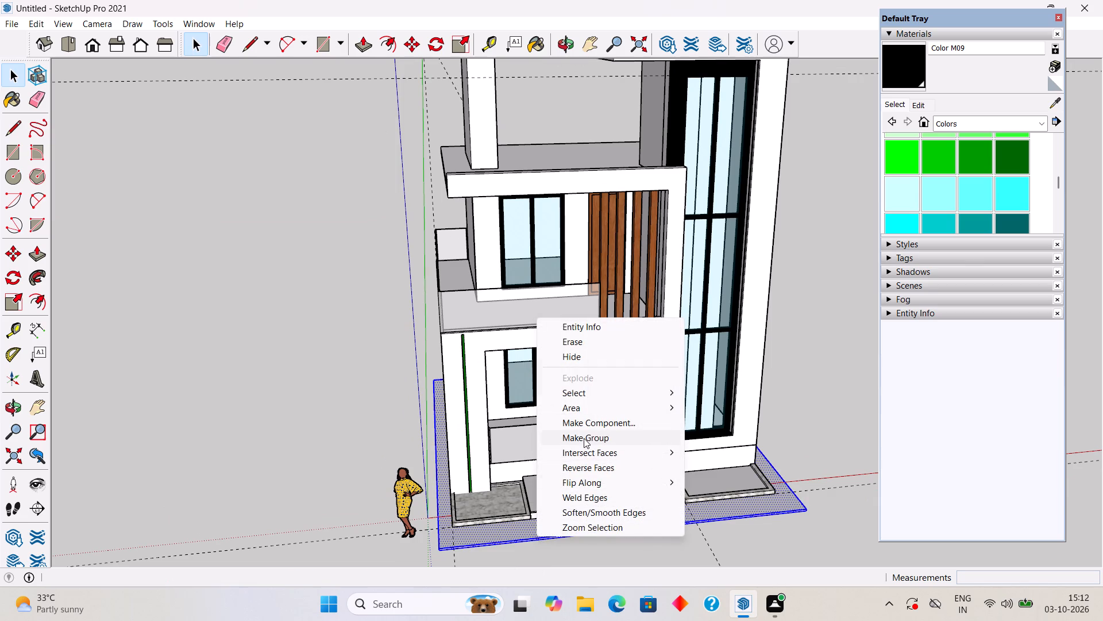
click(584, 438)
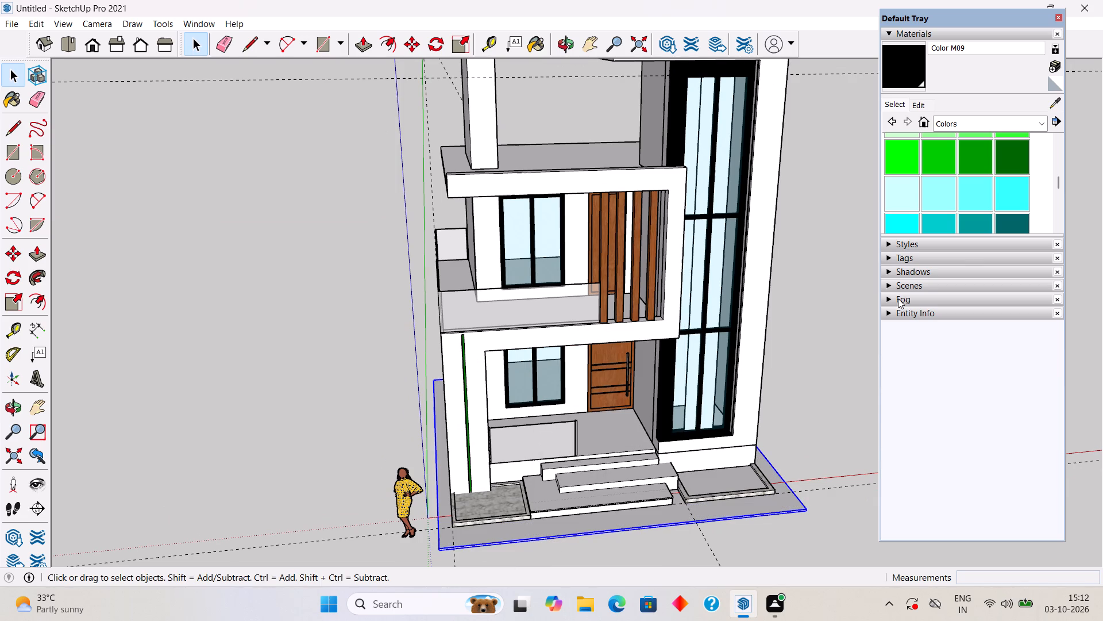
click(832, 358)
Examine the ground base from below, and the entrance steps and planters from the front.
middle_drag(816, 423, 1087, 2)
scroll(1102, 0, down, 1)
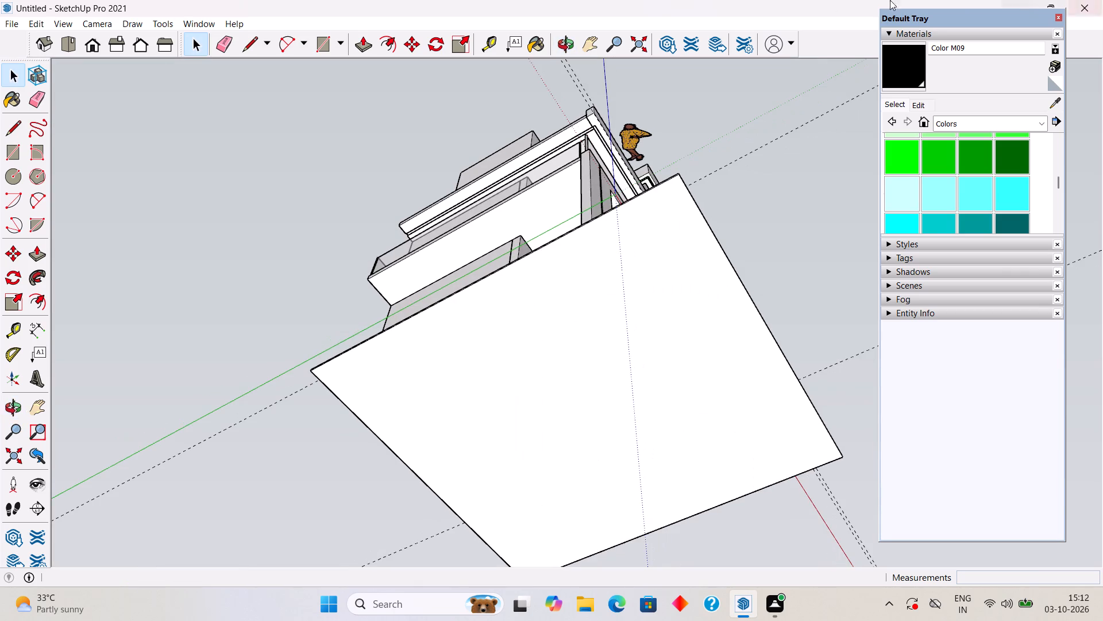
scroll(729, 0, down, 3)
middle_drag(550, 227, 90, 551)
middle_drag(588, 308, 673, 453)
scroll(674, 454, up, 1)
scroll(712, 513, up, 5)
middle_drag(711, 531, 742, 496)
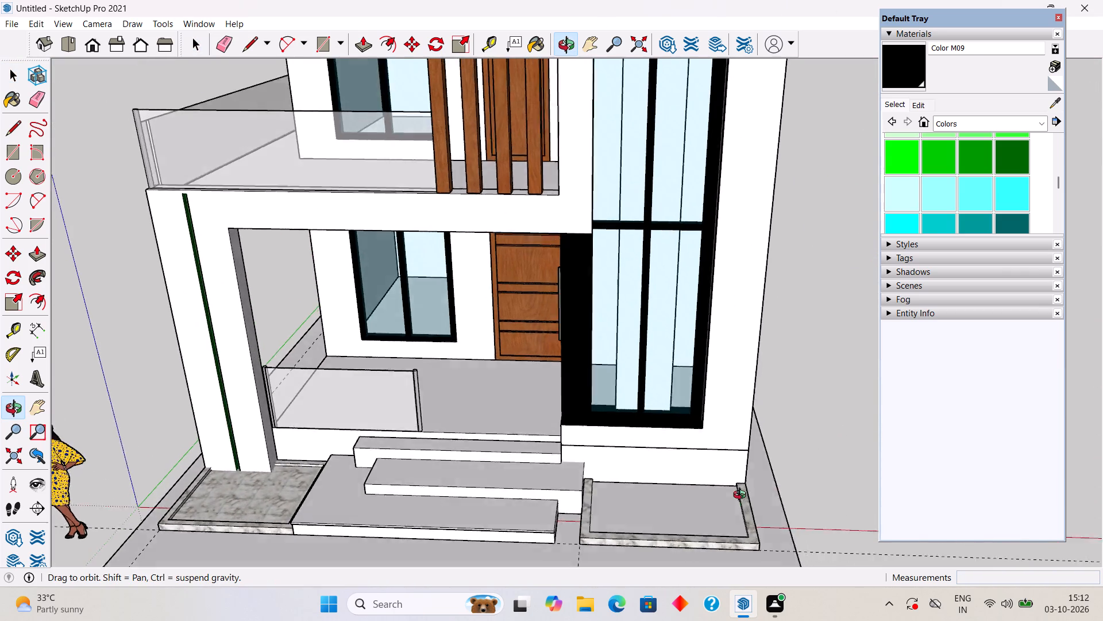
middle_drag(742, 496, 745, 482)
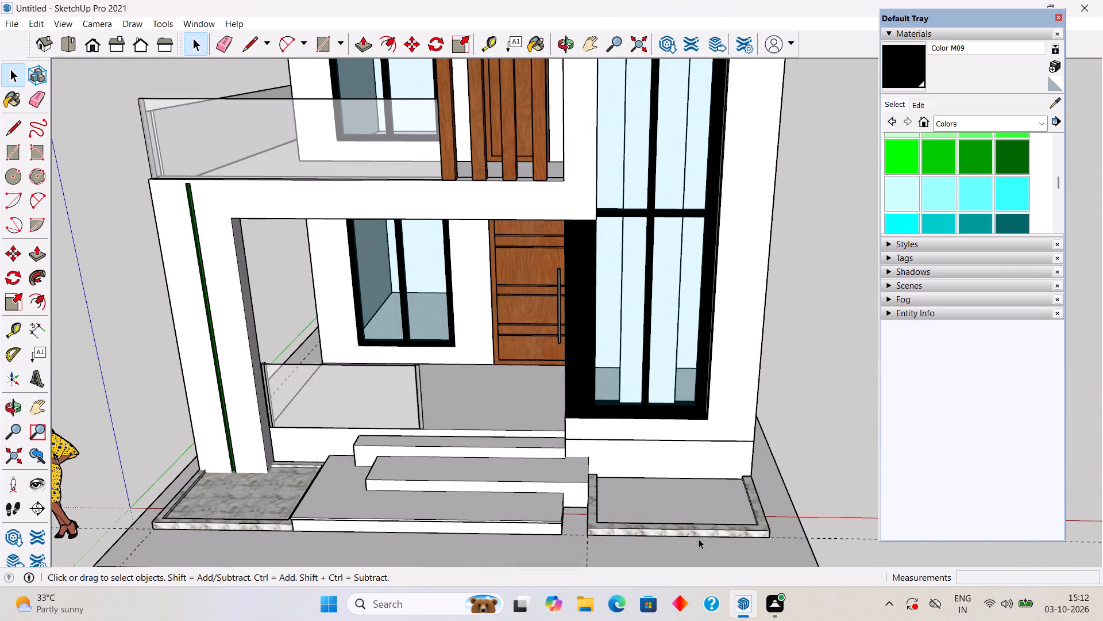
middle_drag(698, 538, 707, 550)
Examine the whole house exterior from the front, above and below, including the balconies, wooden louvres and roof overhang.
scroll(707, 545, down, 5)
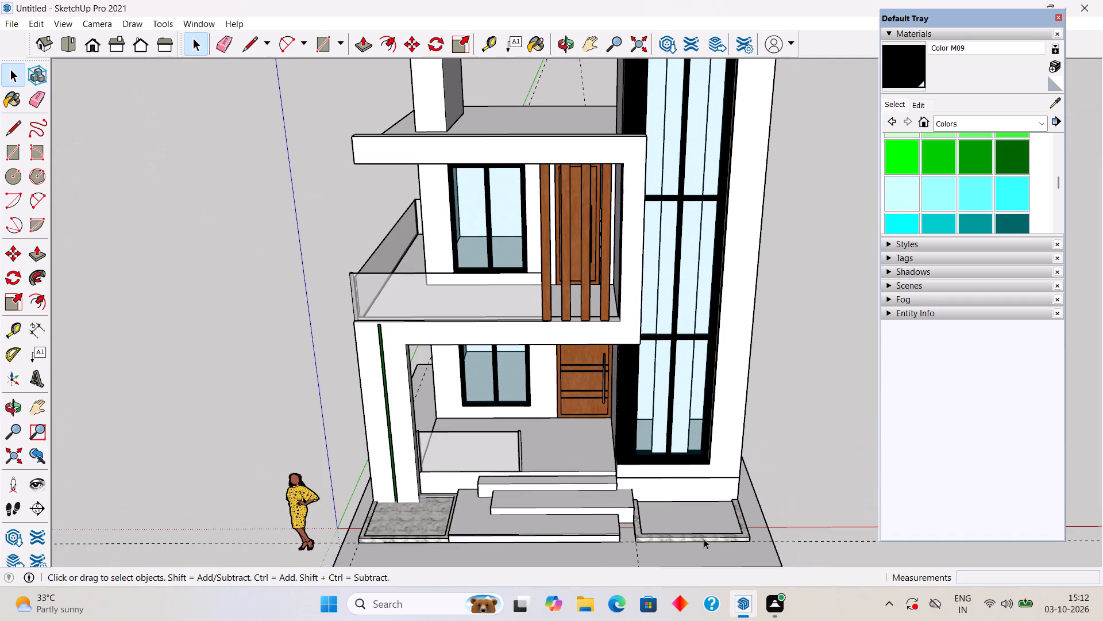
shift+middle_drag(618, 486, 634, 401)
scroll(635, 400, down, 5)
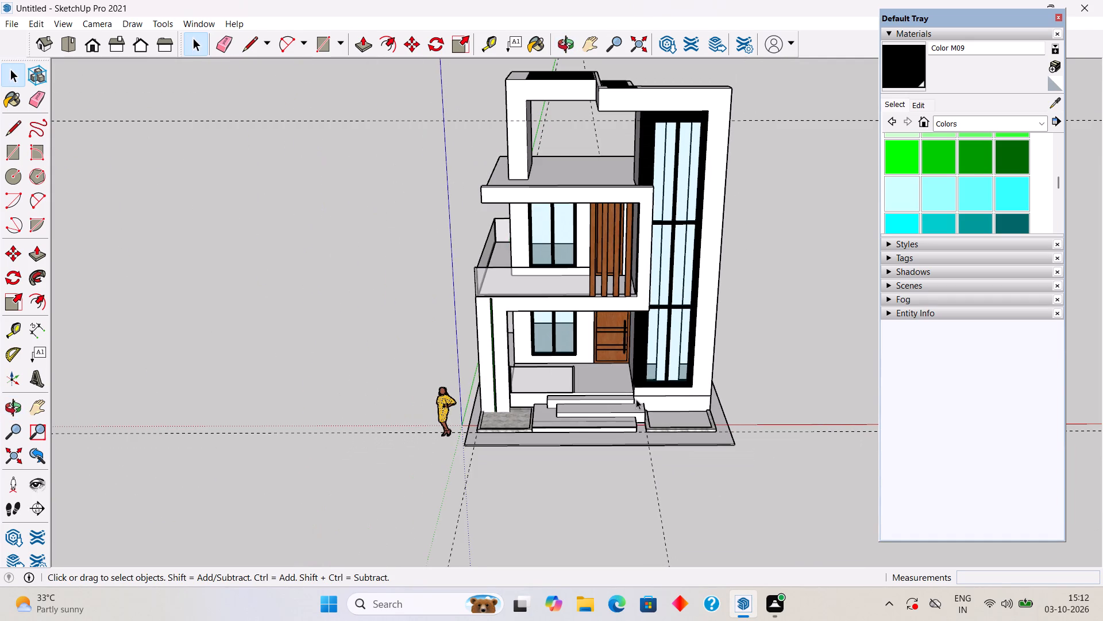
middle_drag(636, 399, 608, 389)
scroll(608, 389, down, 5)
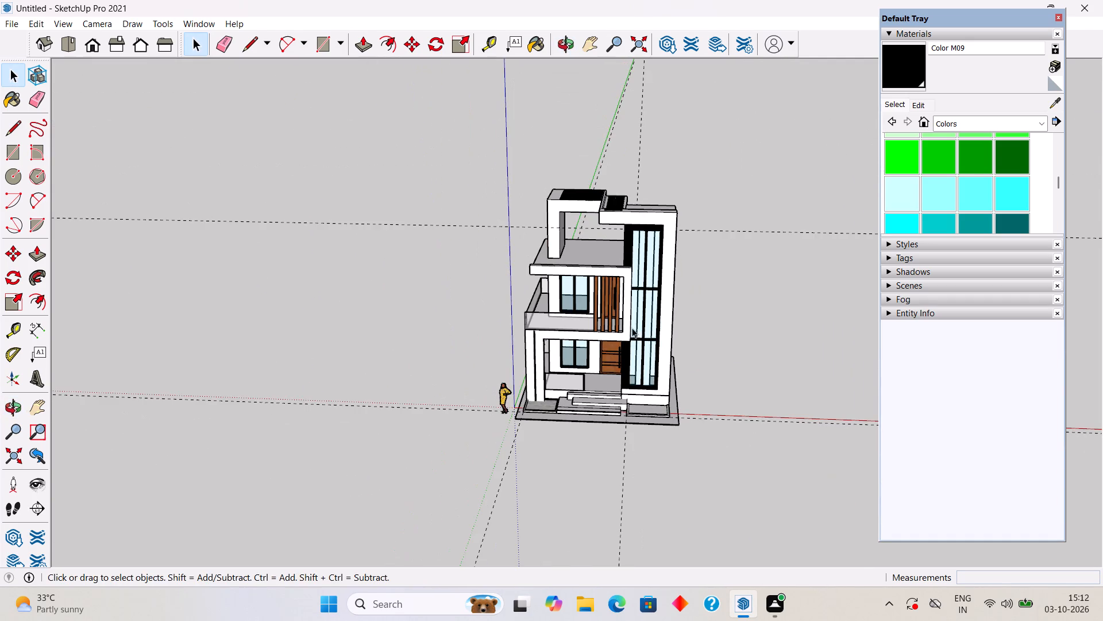
middle_drag(641, 297, 644, 196)
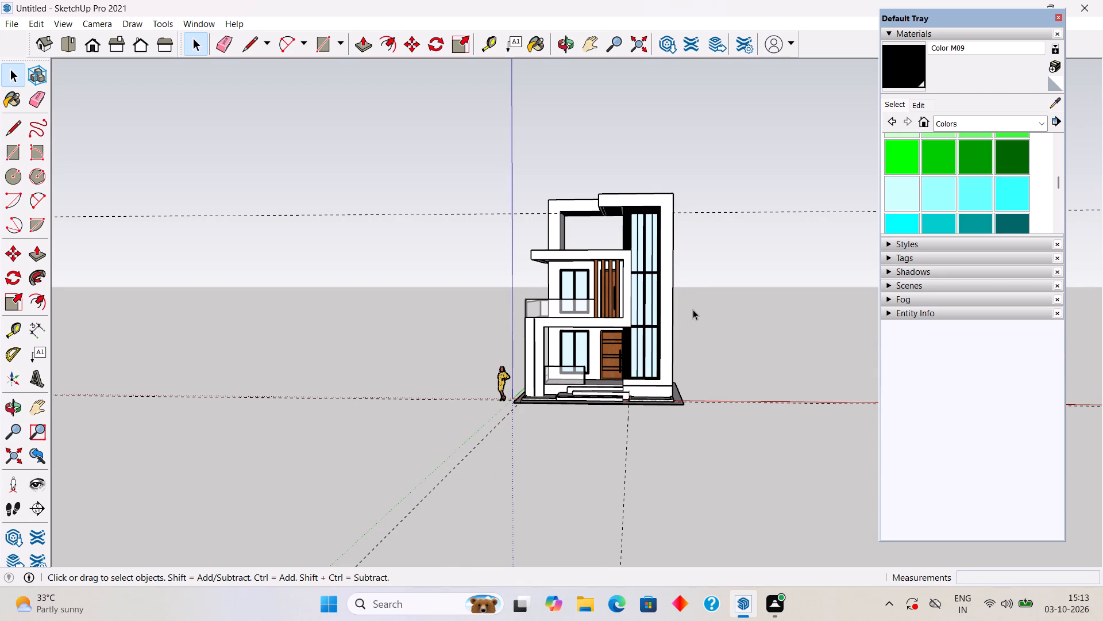
scroll(693, 306, down, 7)
middle_drag(721, 214, 600, 464)
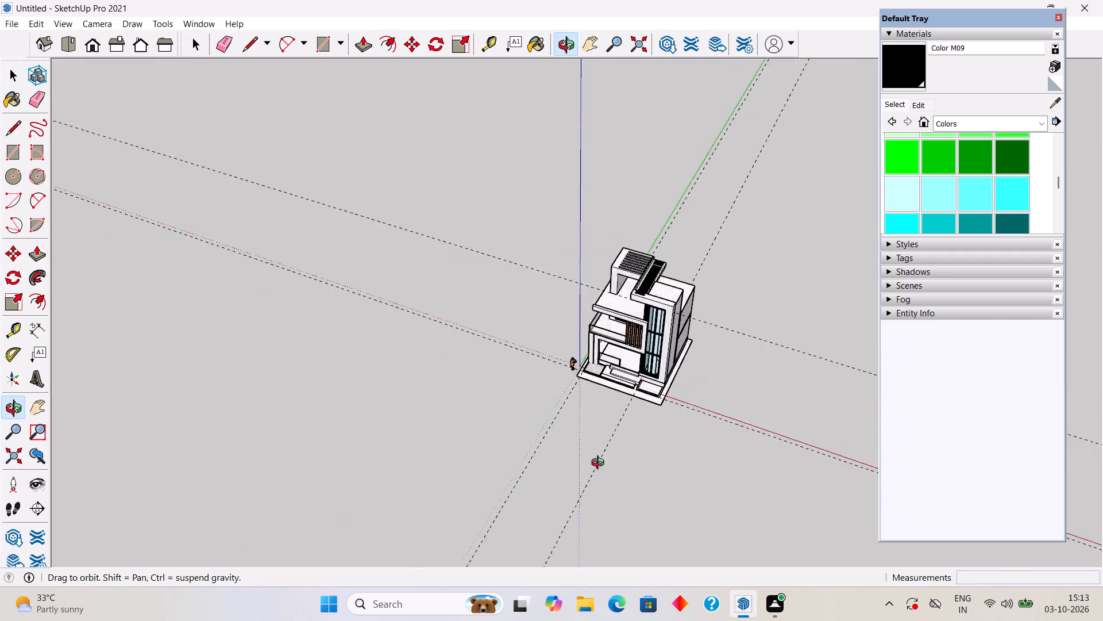
middle_drag(600, 464, 766, 254)
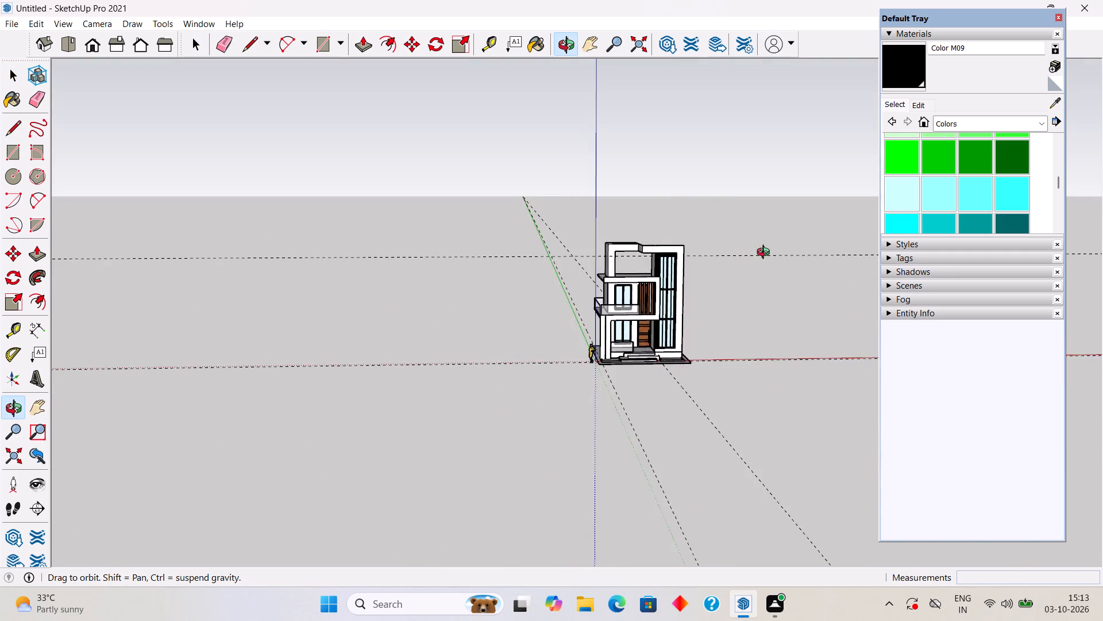
middle_drag(766, 254, 739, 266)
scroll(626, 277, up, 9)
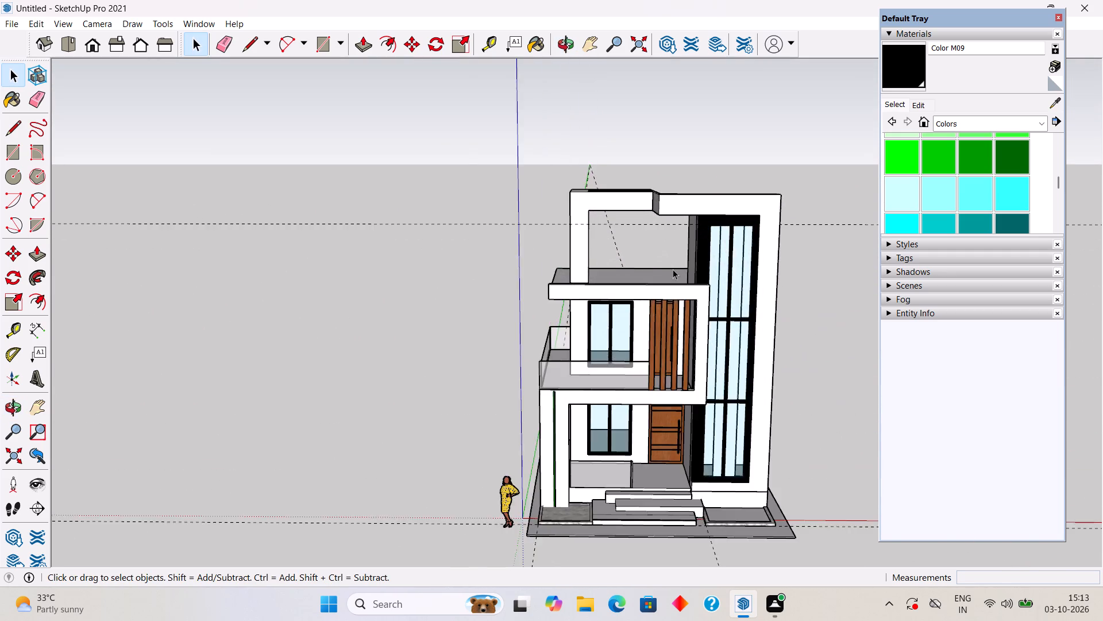
scroll(673, 270, up, 3)
middle_drag(685, 275, 704, 254)
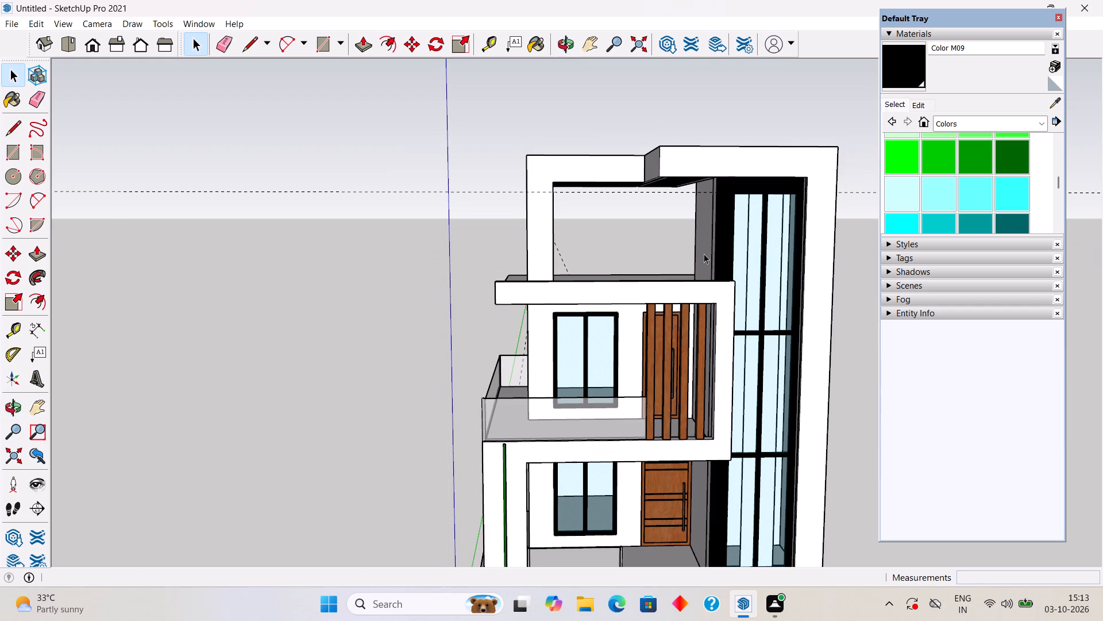
middle_drag(673, 276, 672, 313)
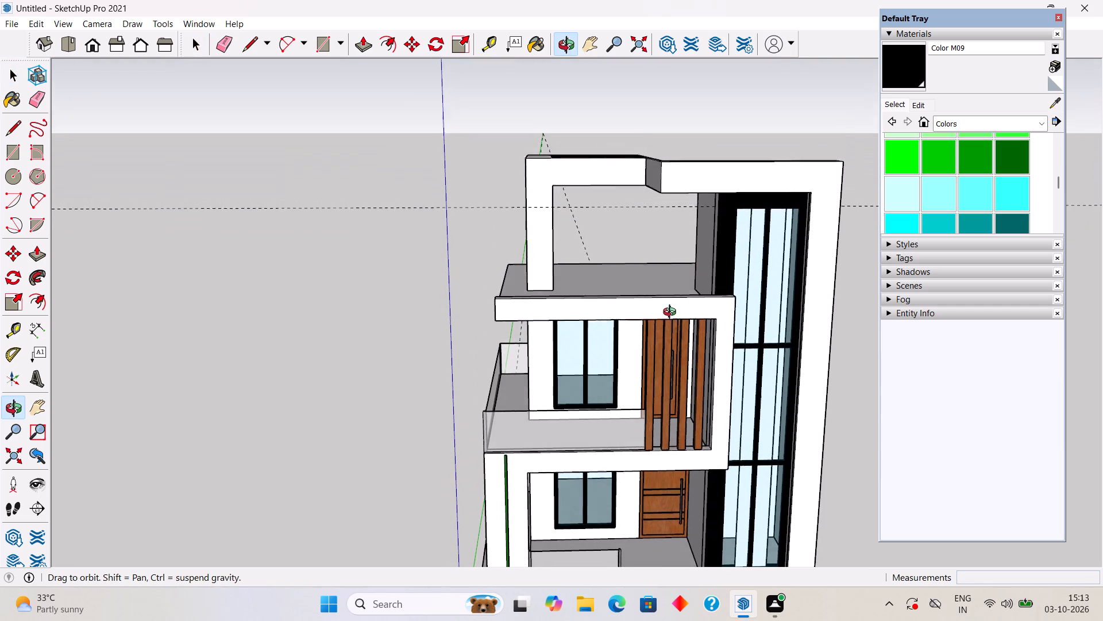
middle_drag(672, 313, 629, 74)
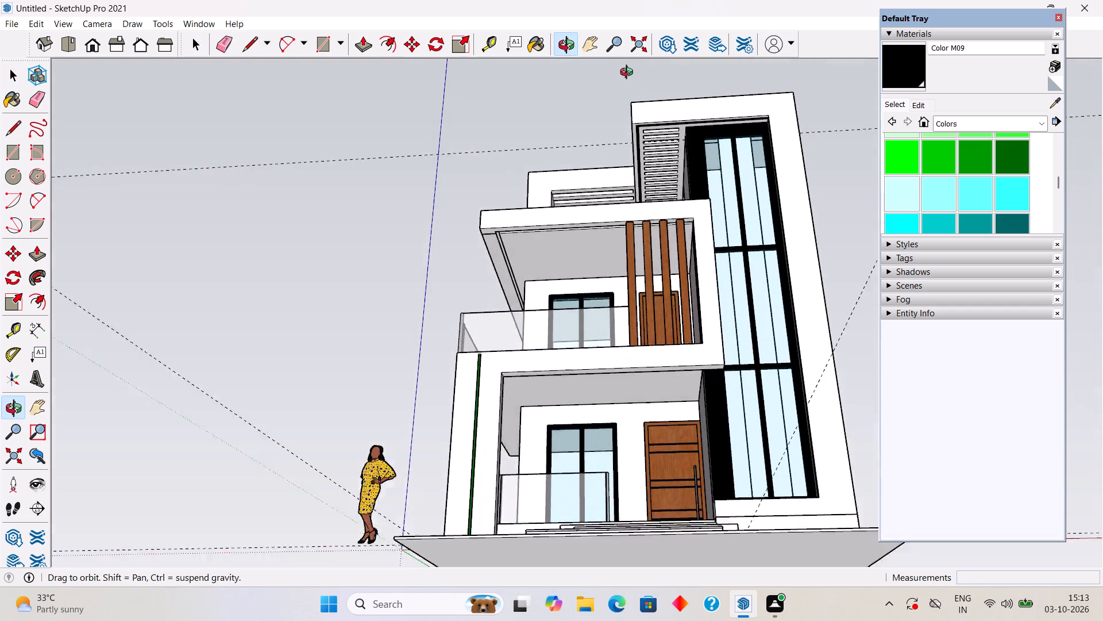
middle_drag(629, 74, 629, 112)
scroll(646, 244, up, 2)
middle_drag(649, 208, 655, 152)
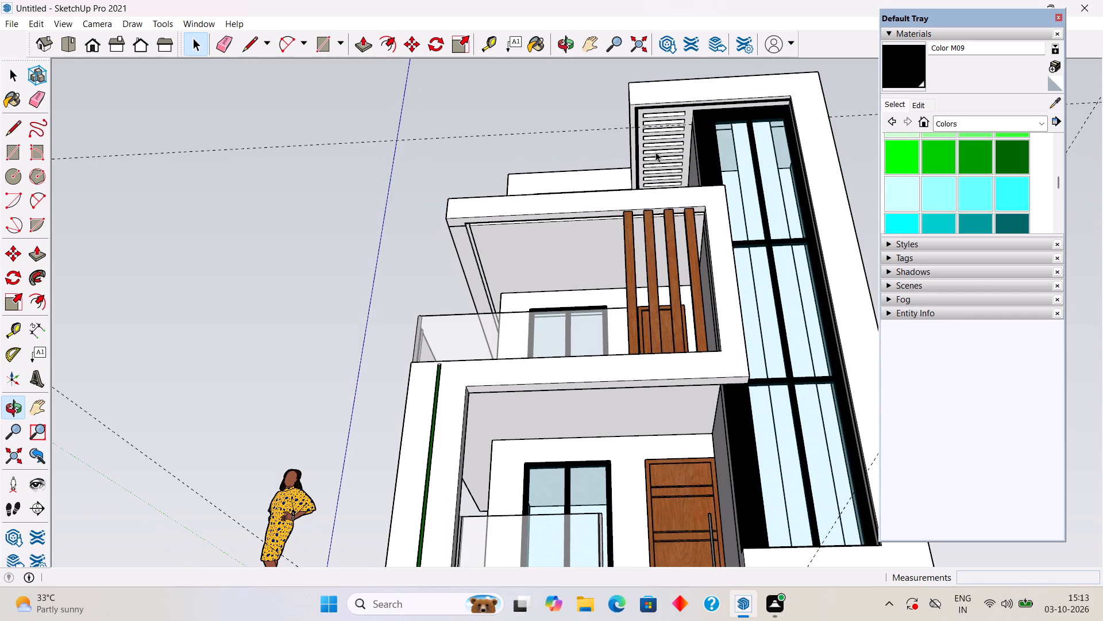
Paint the groove face along the front edge of the upper balcony's roof underside black with Color M09.
middle_drag(643, 204, 651, 154)
scroll(646, 199, up, 4)
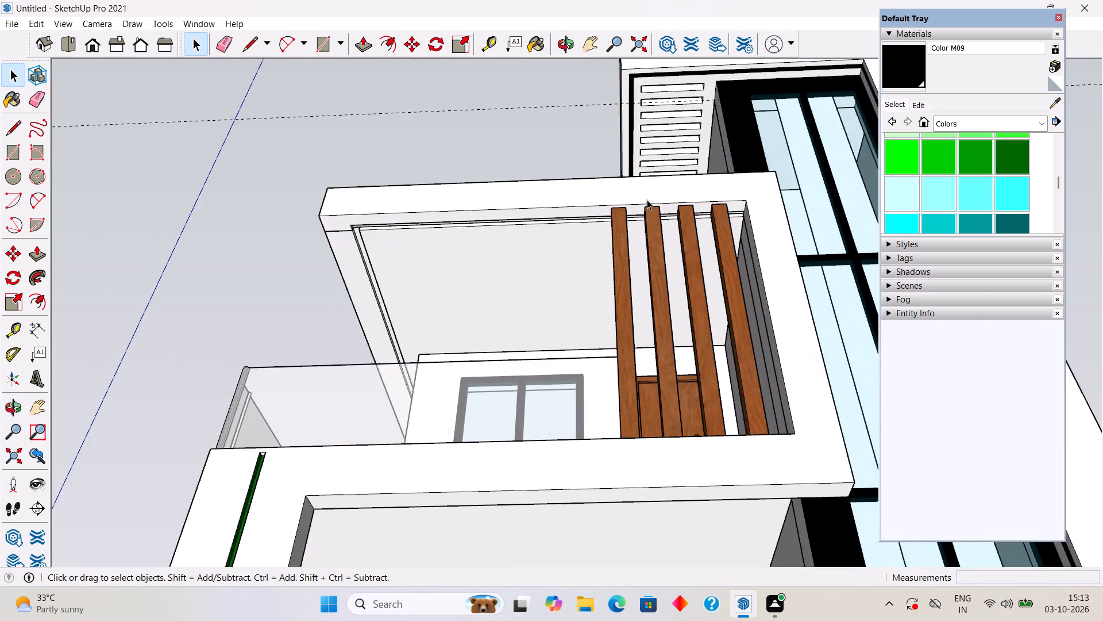
scroll(647, 200, up, 10)
scroll(570, 214, up, 3)
middle_drag(562, 192, 589, 118)
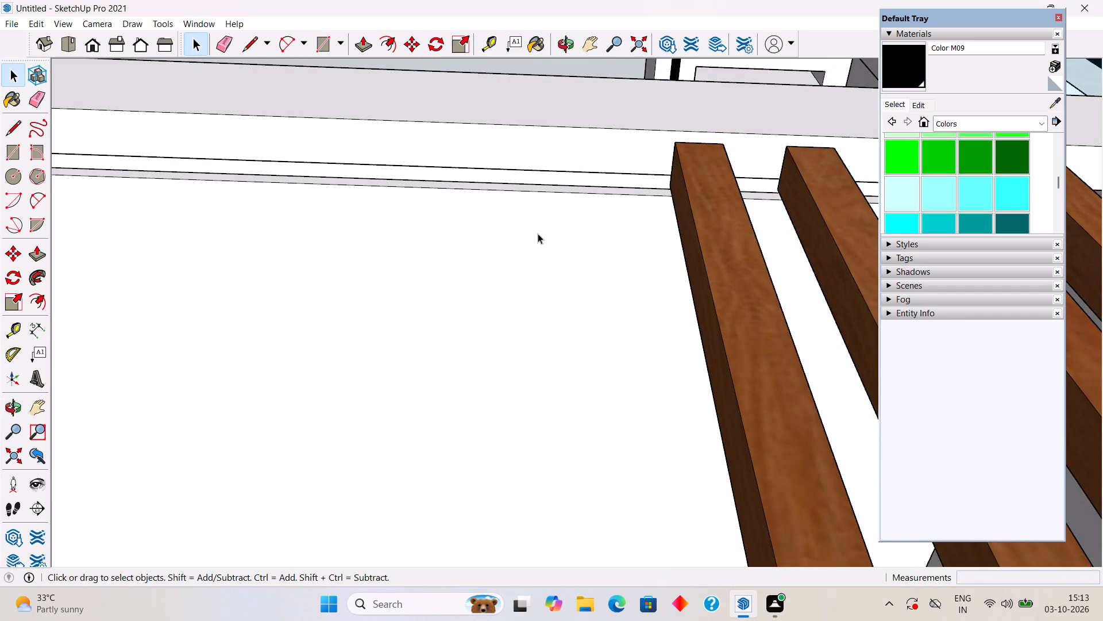
triple_click(538, 233)
click(538, 233)
scroll(557, 178, up, 2)
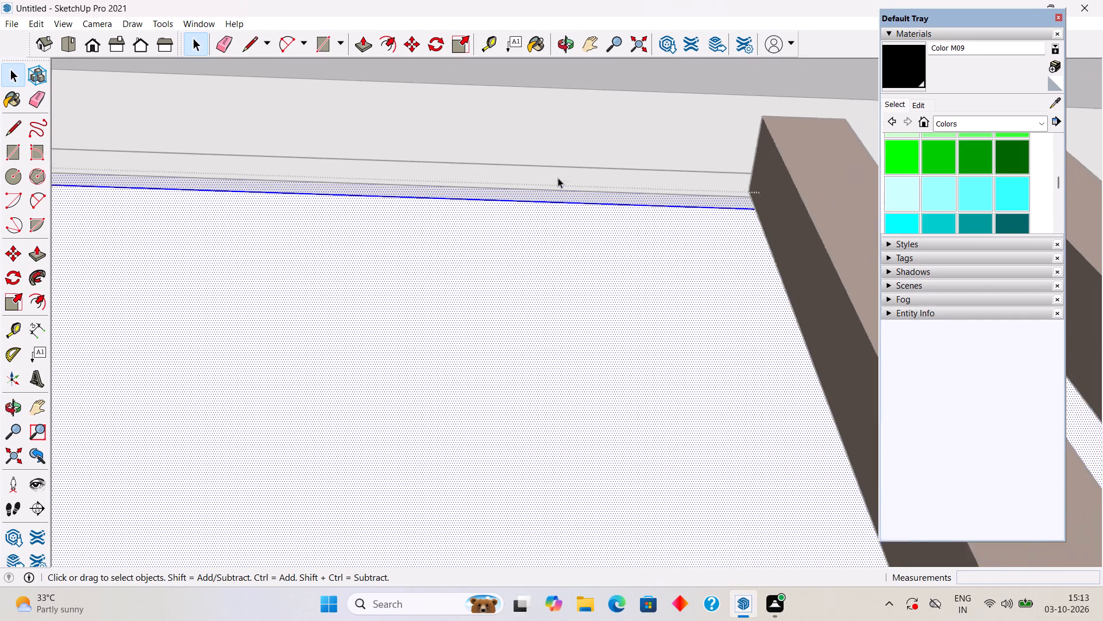
scroll(558, 178, up, 11)
click(571, 187)
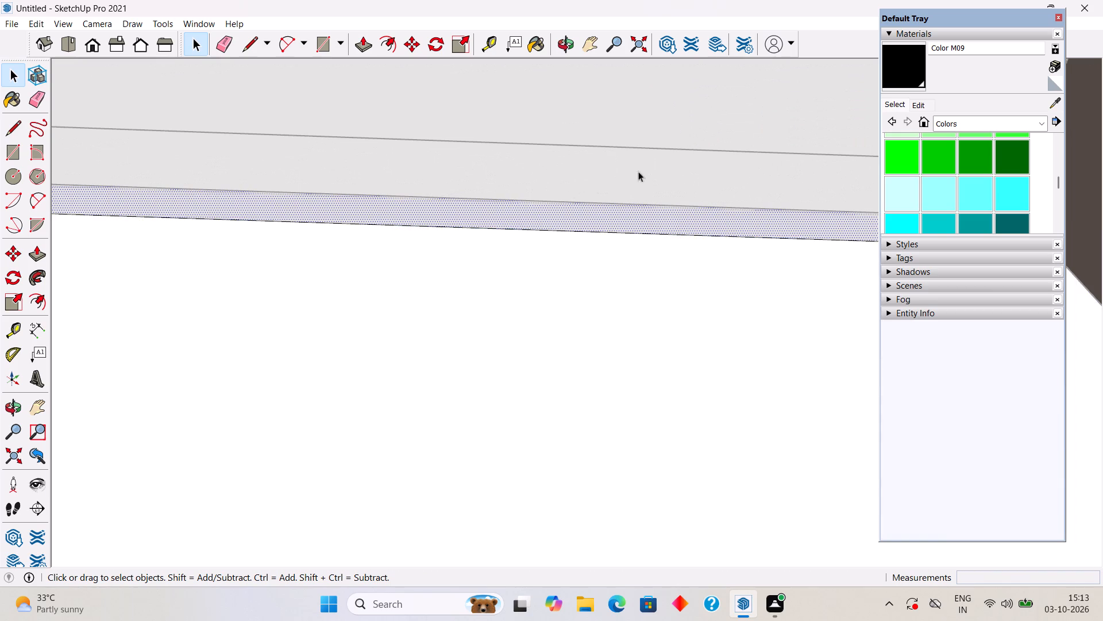
click(924, 78)
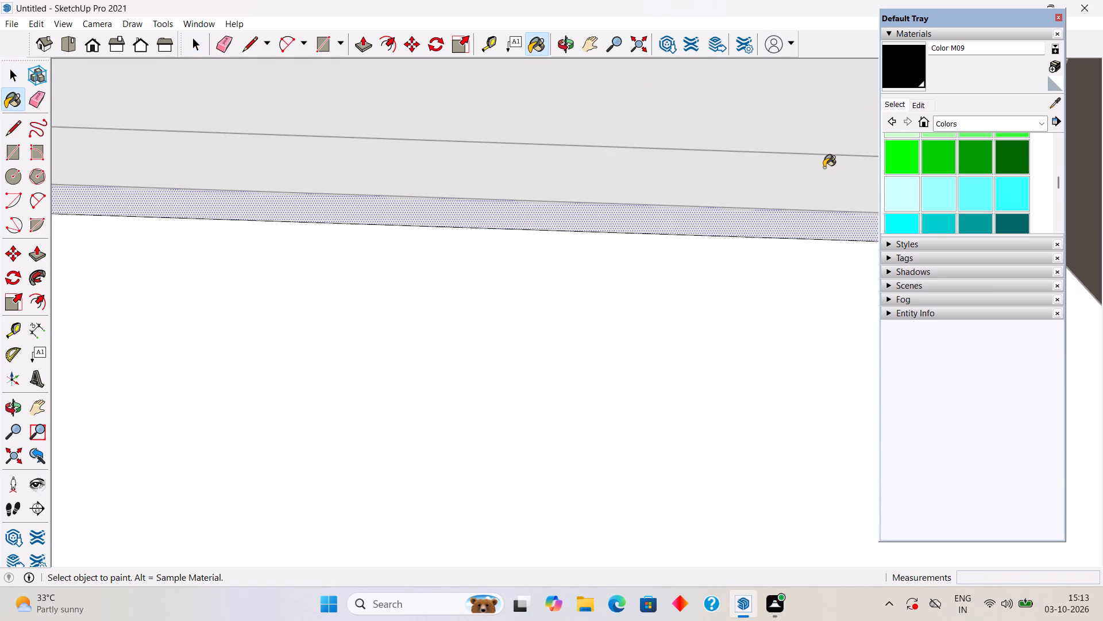
click(800, 224)
scroll(800, 224, down, 2)
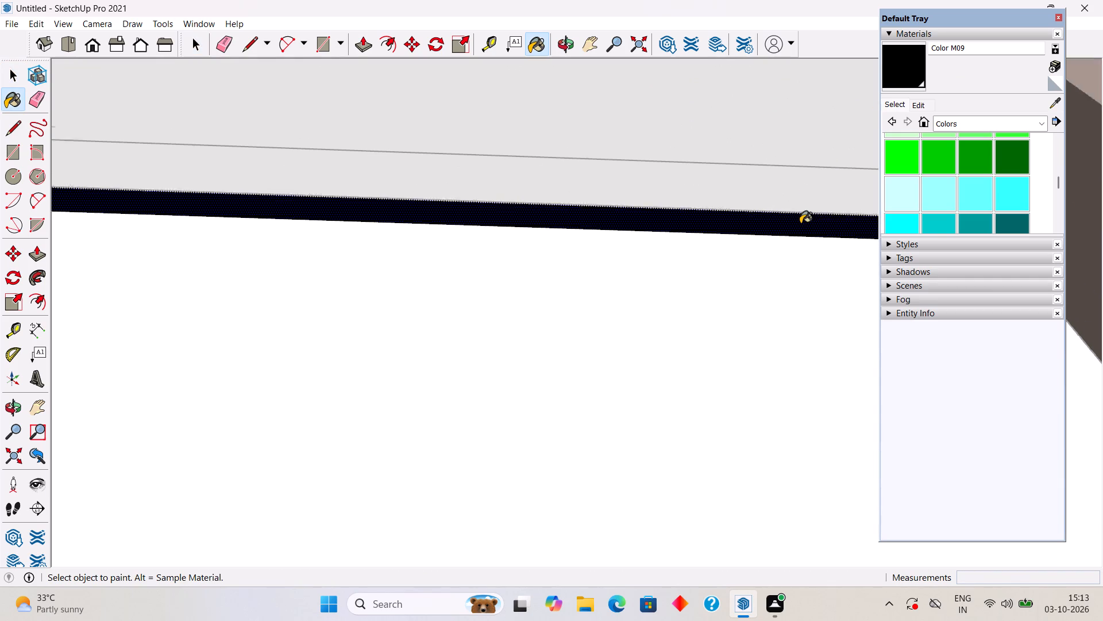
scroll(800, 224, down, 11)
key(space)
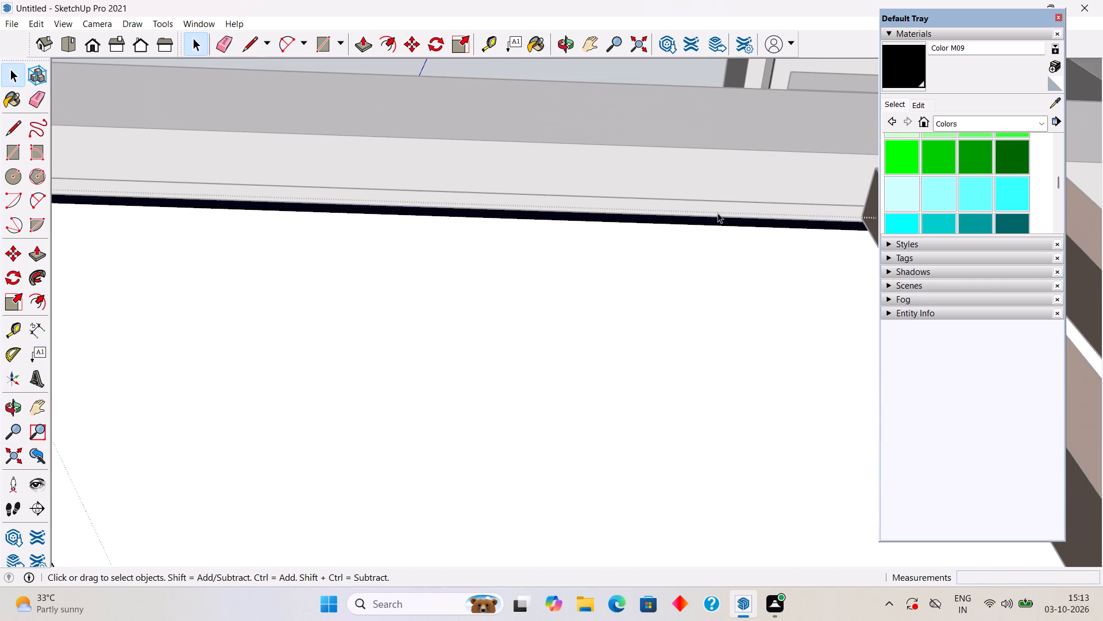
Paint the groove along the side edge of the upper balcony's roof underside black with Color M09.
scroll(690, 224, down, 8)
scroll(262, 343, up, 5)
scroll(226, 300, up, 4)
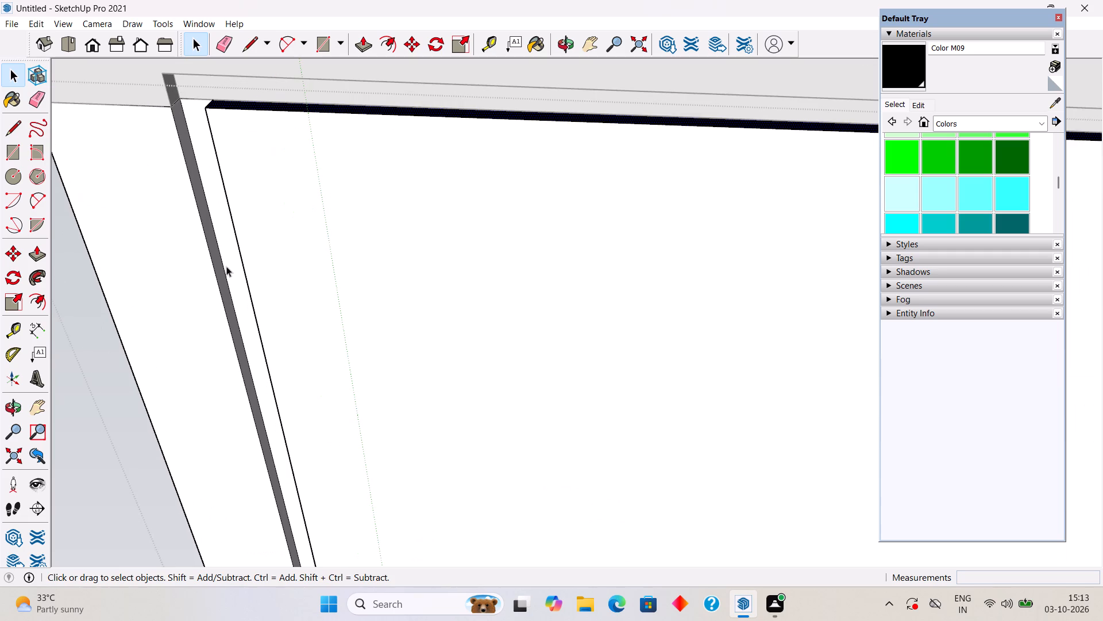
middle_drag(230, 263, 250, 252)
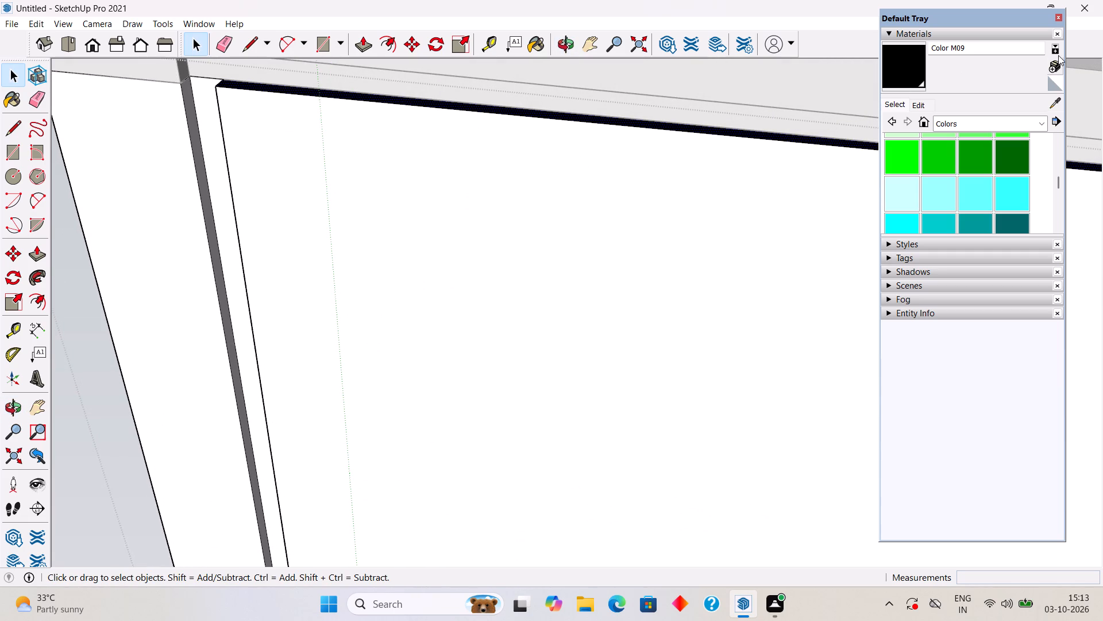
click(894, 72)
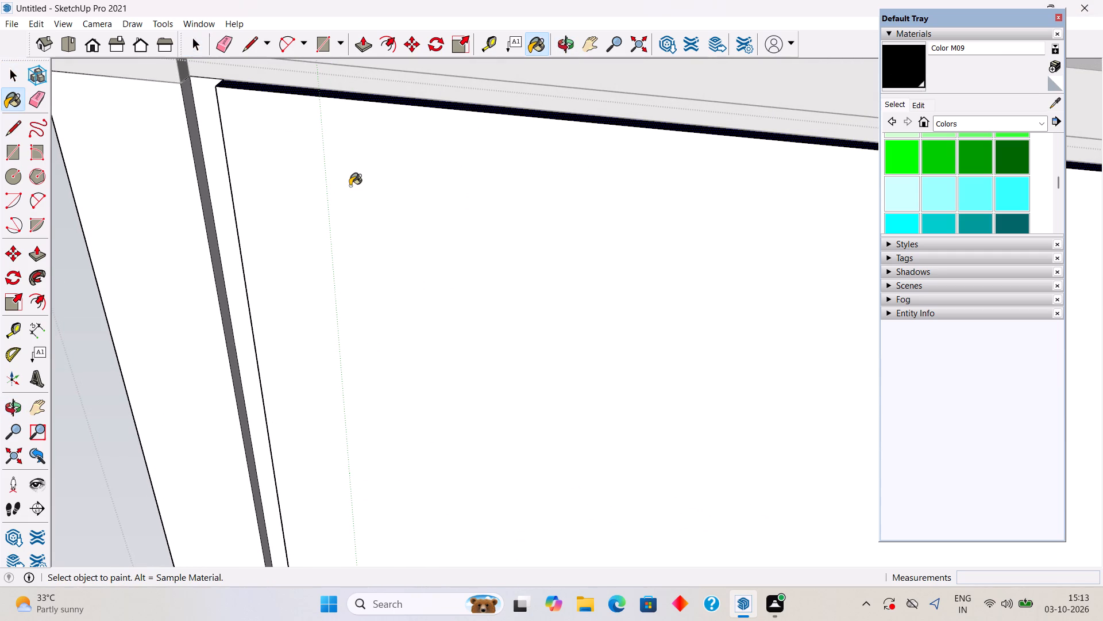
click(219, 225)
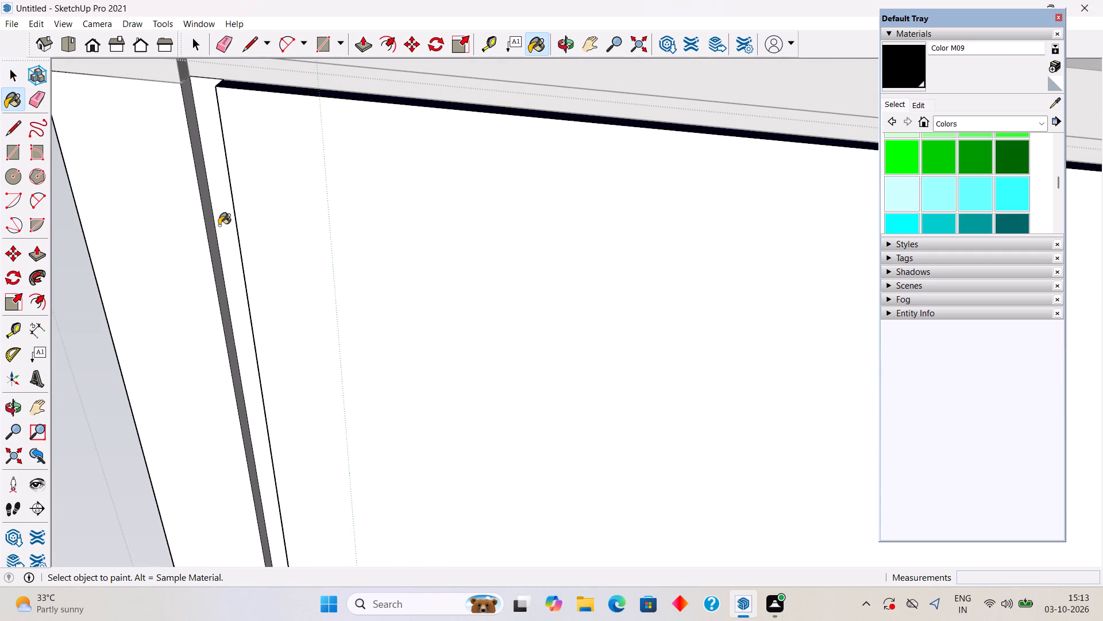
click(211, 233)
middle_drag(211, 233, 295, 250)
middle_drag(254, 244, 403, 358)
click(391, 316)
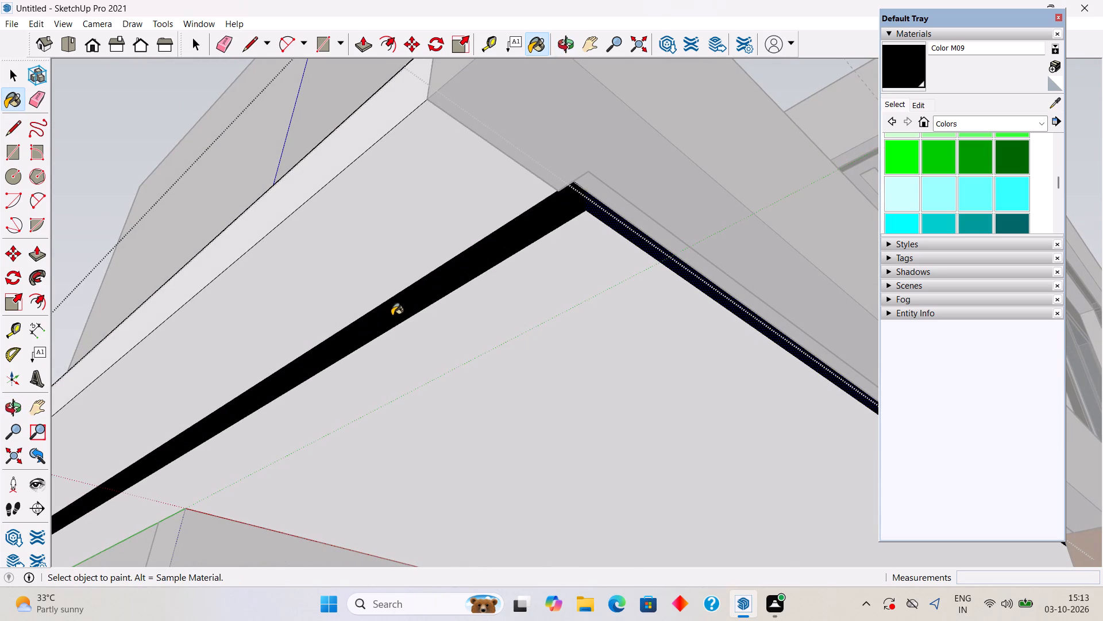
scroll(392, 316, down, 8)
key(space)
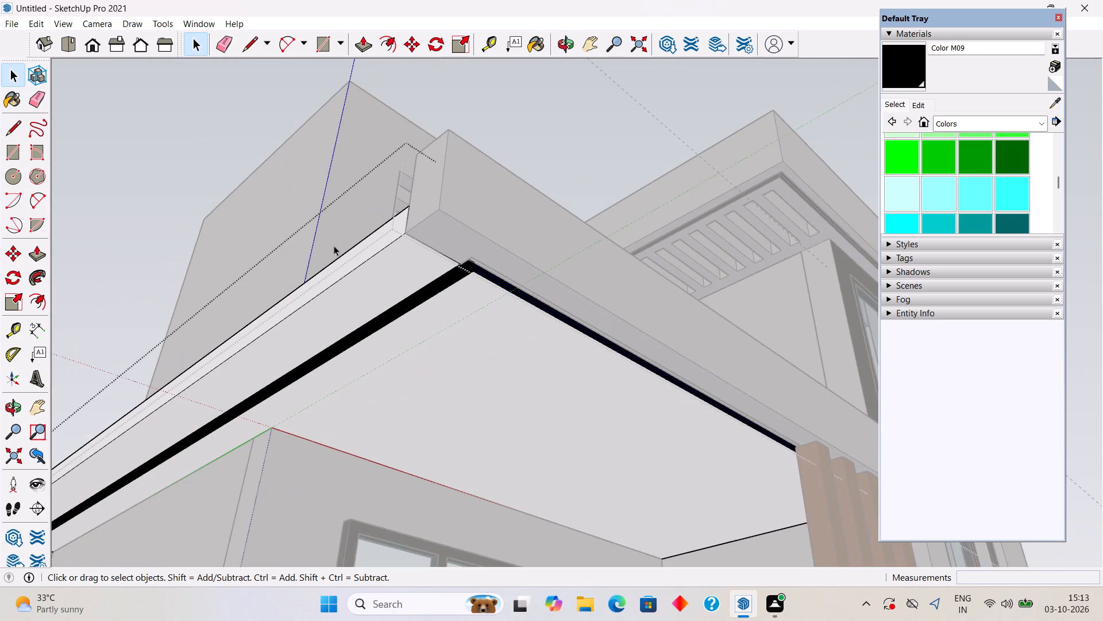
Open the front roof beam's group for editing.
click(182, 161)
triple_click(559, 291)
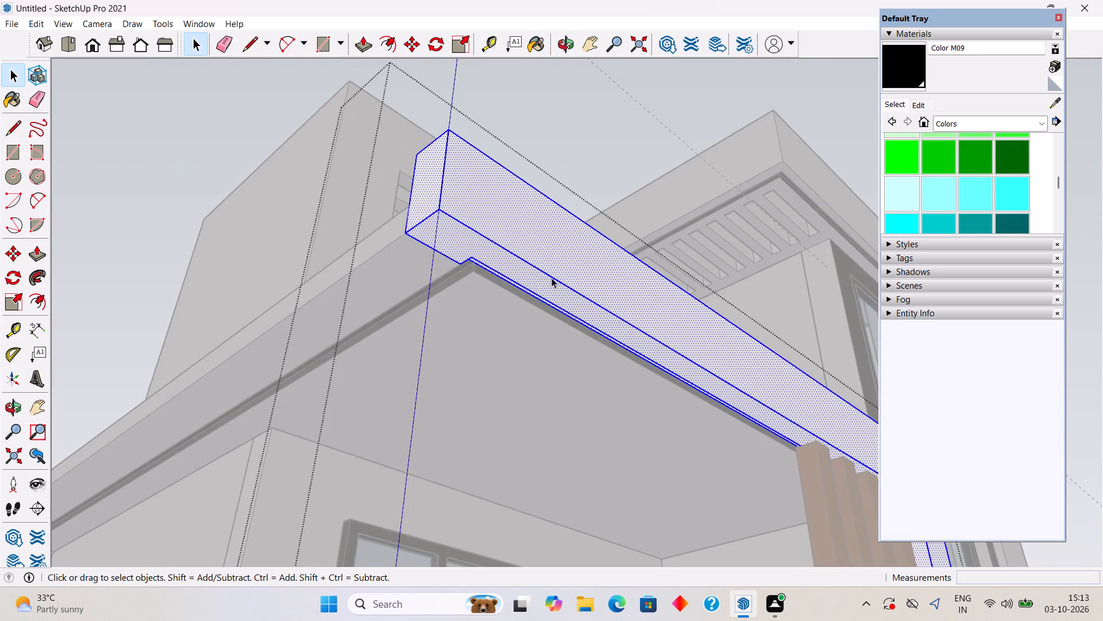
middle_drag(553, 278, 684, 251)
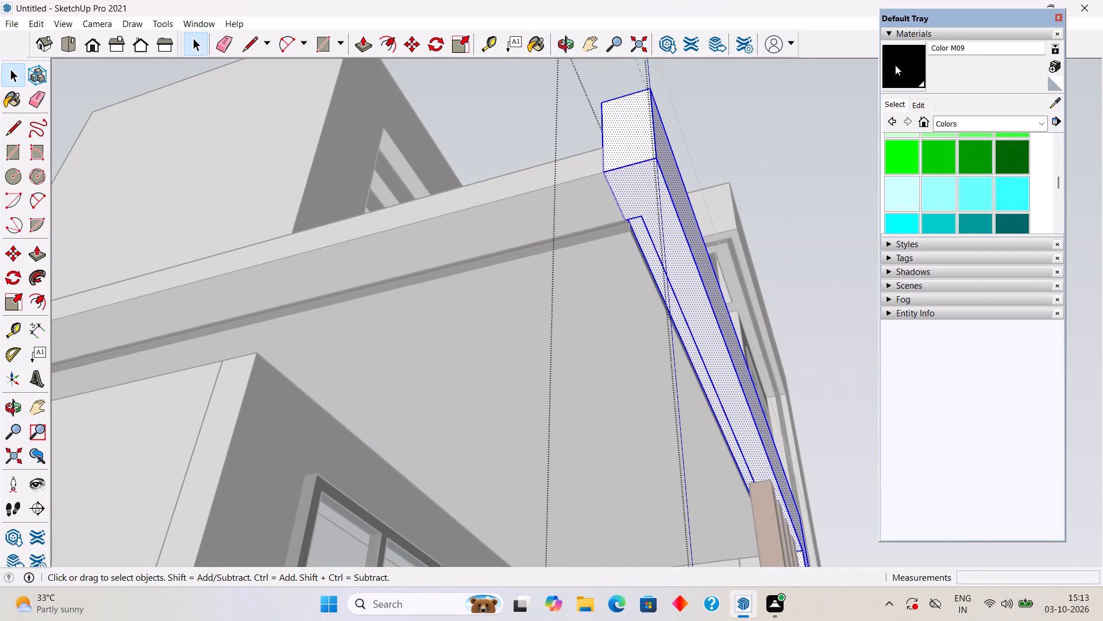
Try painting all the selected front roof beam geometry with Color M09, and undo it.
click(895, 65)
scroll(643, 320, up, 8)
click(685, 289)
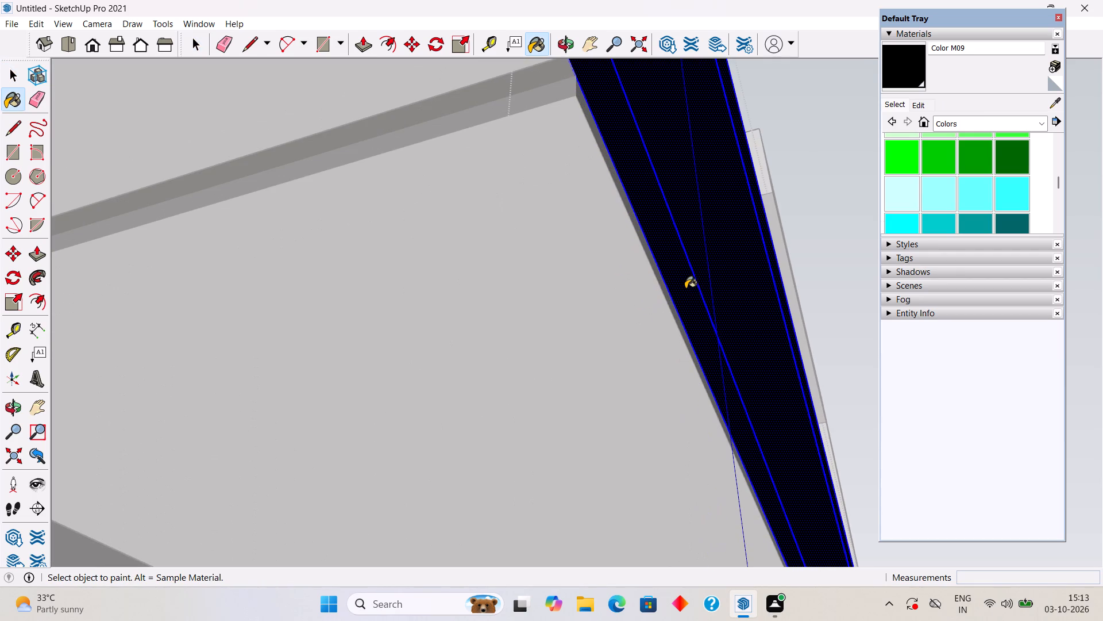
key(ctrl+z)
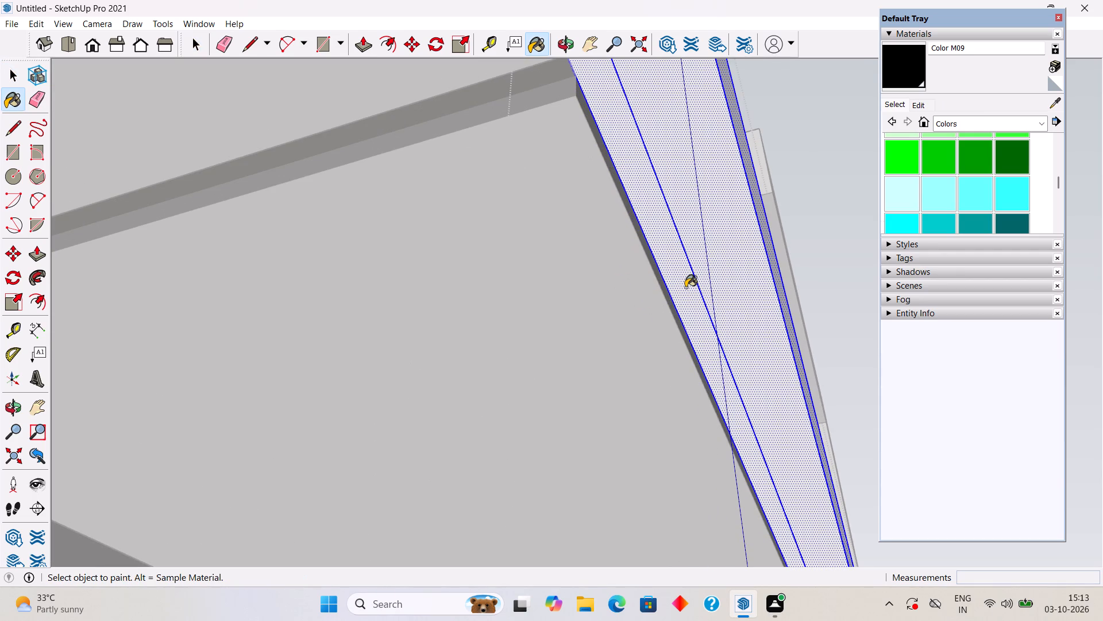
Paint the long faces of the groove under the front roof beam black with Color M09.
key(space)
double_click(685, 287)
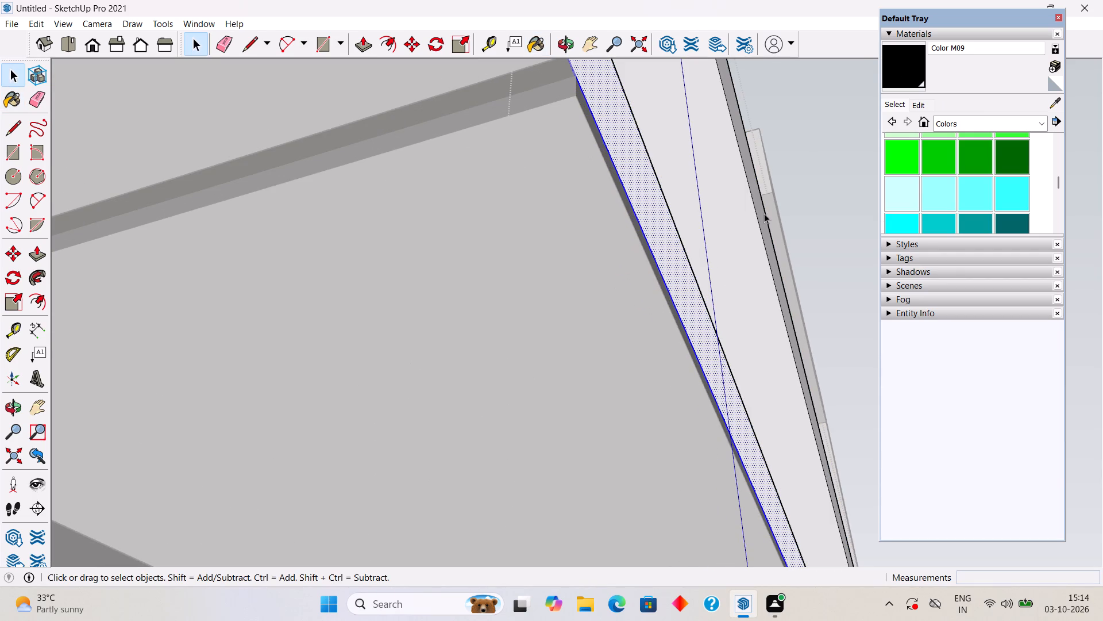
click(911, 67)
click(667, 223)
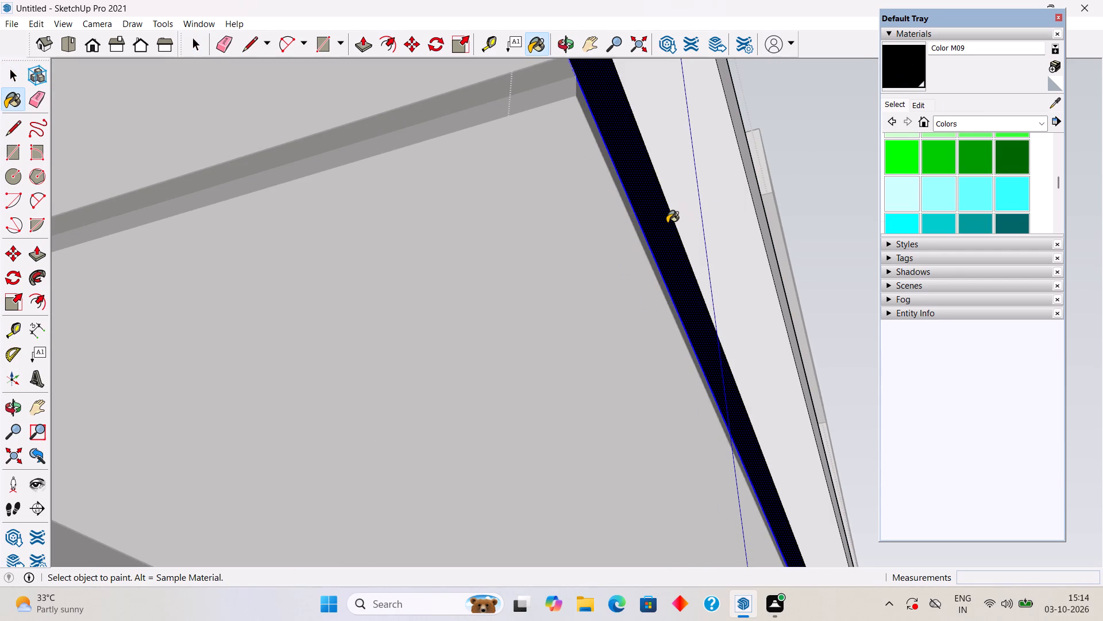
middle_drag(667, 223, 821, 246)
click(714, 235)
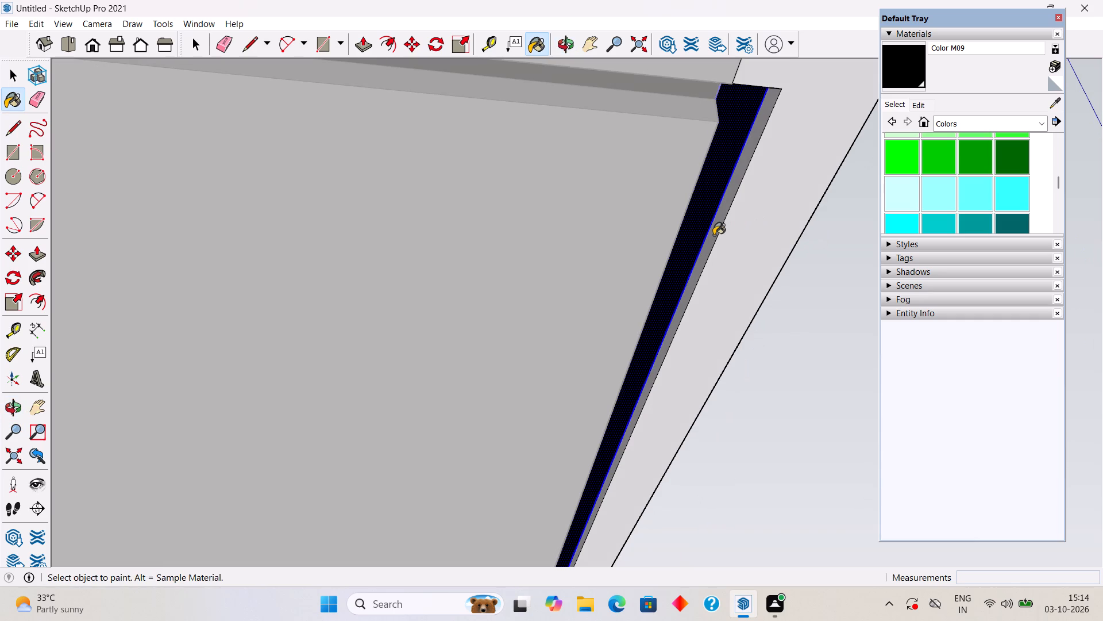
Paint the small end face of the front beam's groove black at the roof corner, and leave the group.
middle_drag(715, 211, 59, 346)
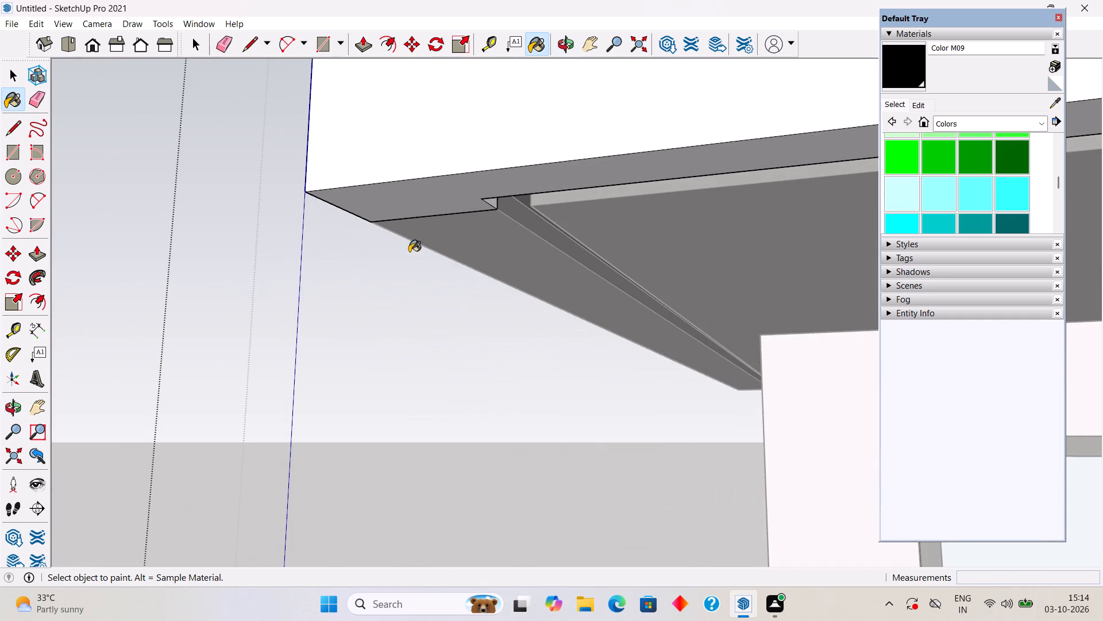
middle_drag(407, 235, 157, 259)
click(178, 277)
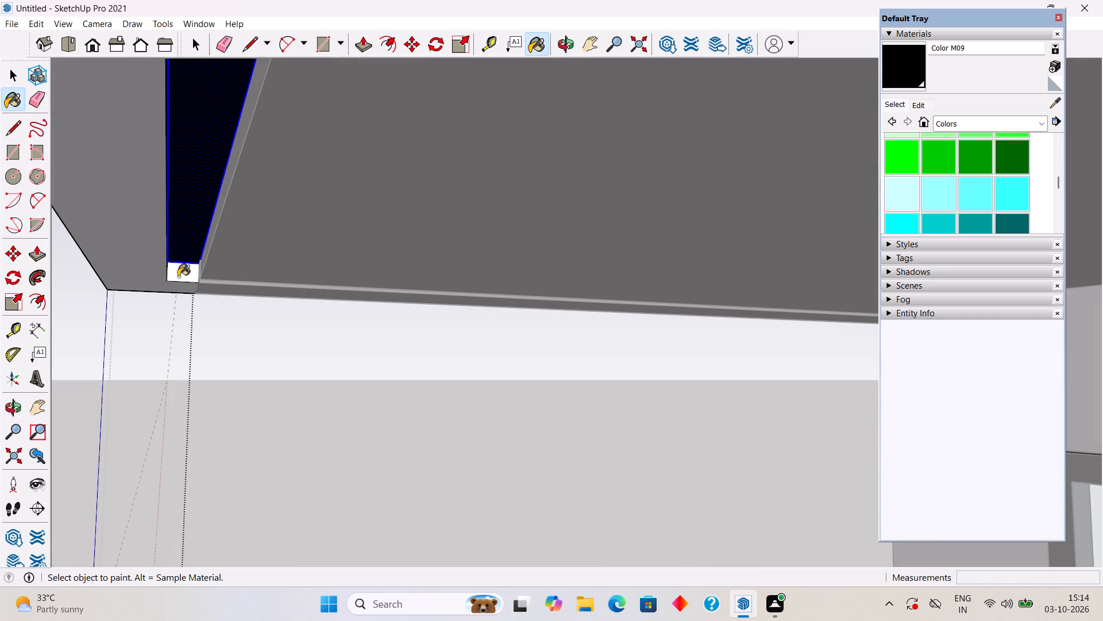
middle_drag(169, 262, 206, 287)
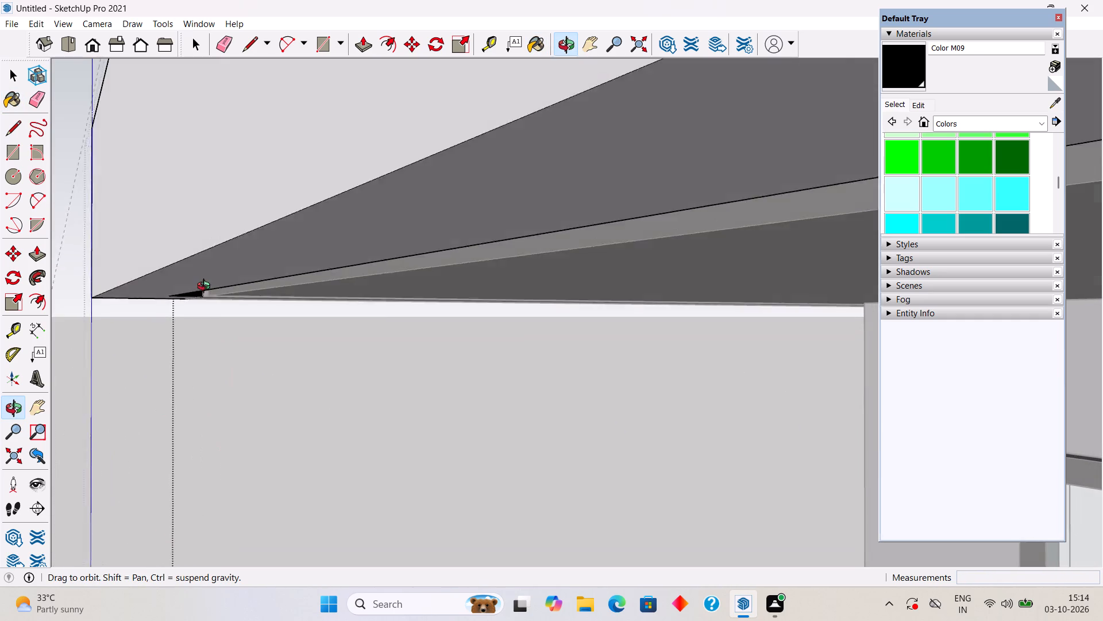
middle_drag(206, 287, 414, 164)
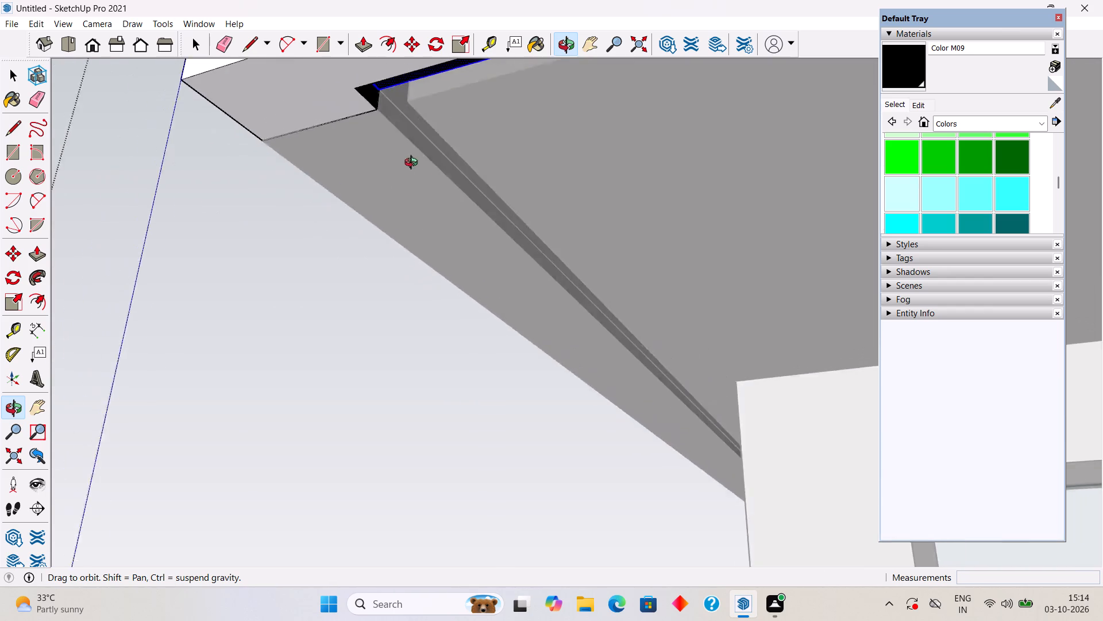
middle_drag(414, 164, 453, 172)
scroll(526, 177, up, 4)
key(space)
click(380, 406)
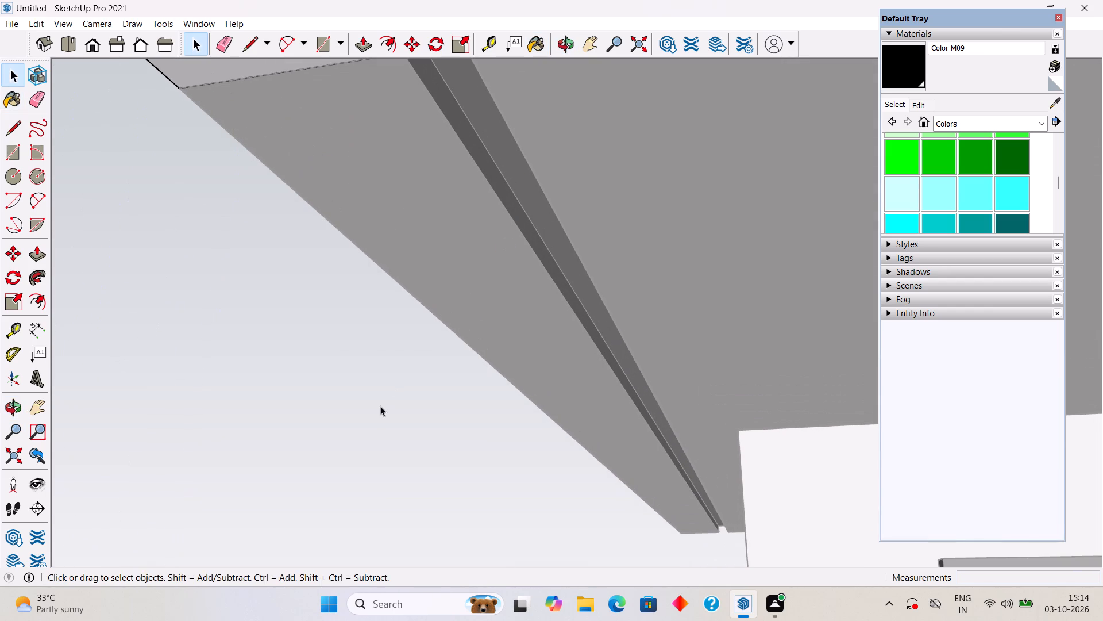
scroll(380, 403, down, 6)
click(370, 413)
scroll(367, 407, down, 4)
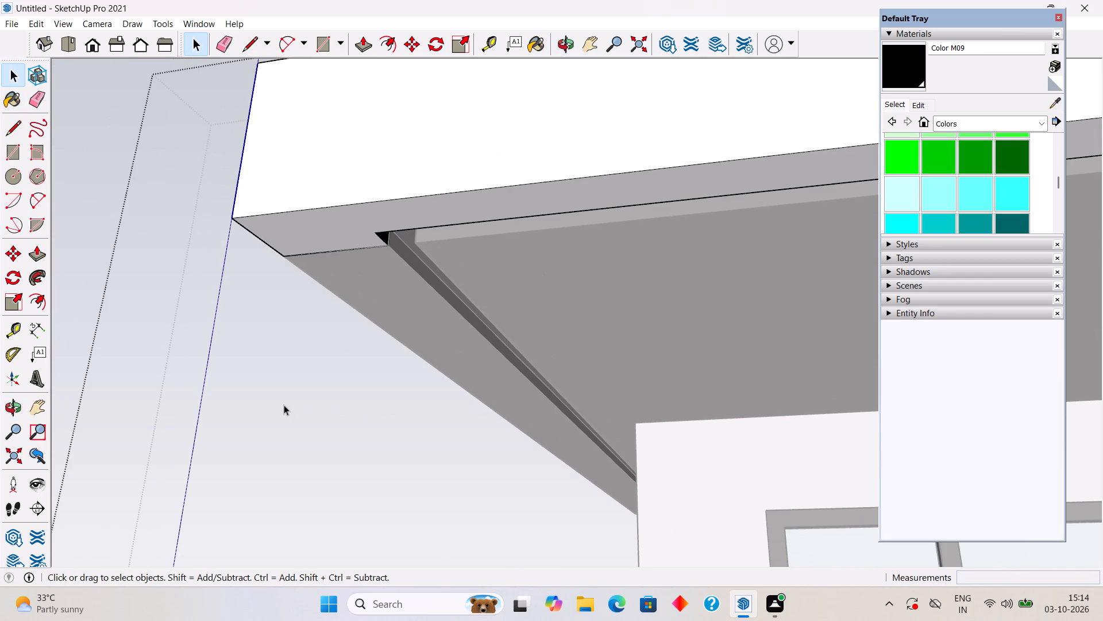
click(284, 405)
click(94, 209)
Examine the black roof-underside groove and the whole house exterior from the side, front, above and below.
middle_drag(169, 246, 426, 276)
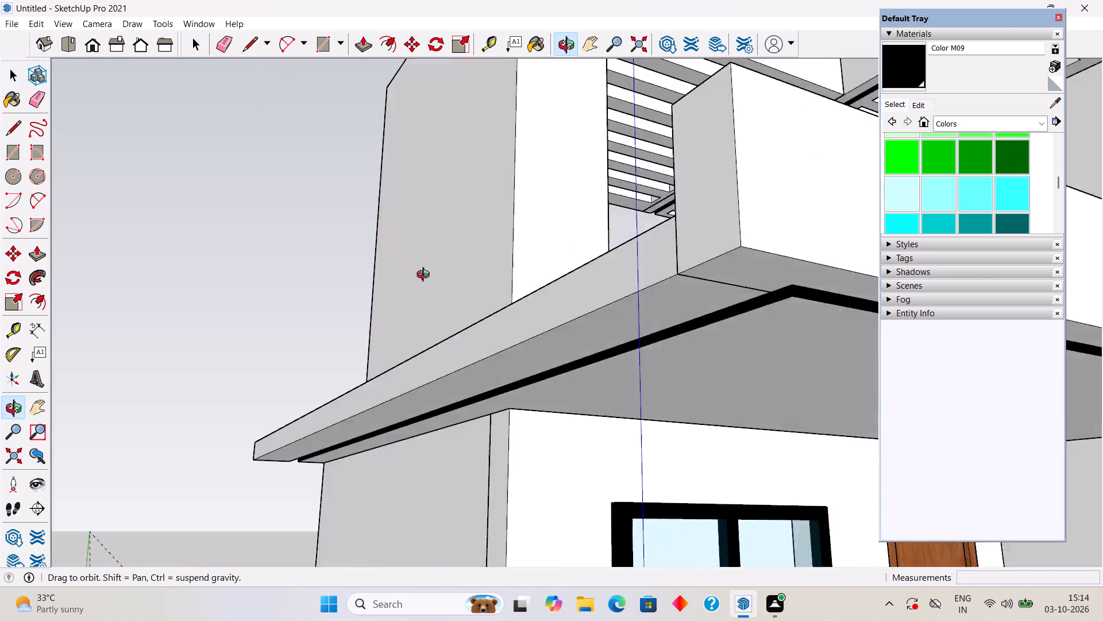
middle_drag(426, 276, 654, 198)
scroll(673, 102, down, 4)
scroll(642, 214, down, 5)
middle_drag(655, 236, 721, 205)
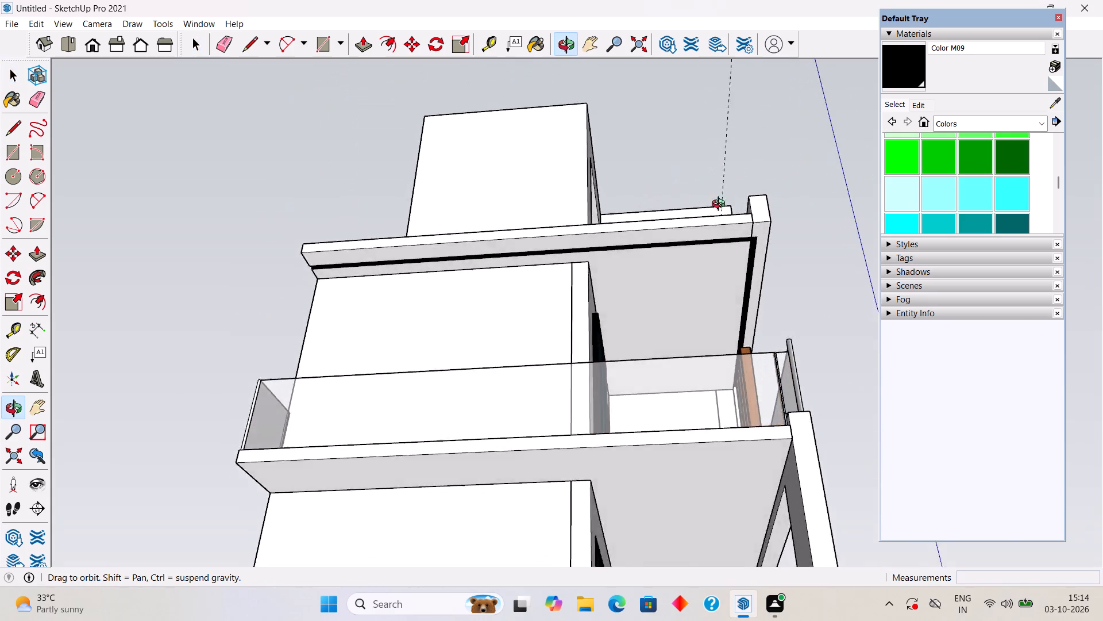
middle_drag(721, 205, 308, 137)
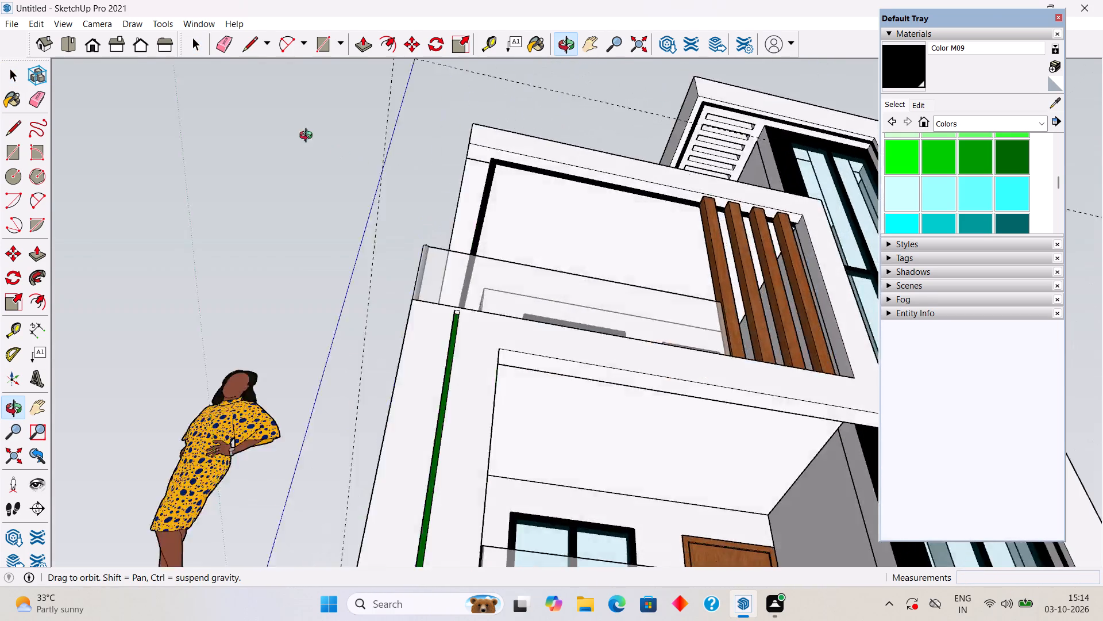
middle_drag(308, 137, 344, 325)
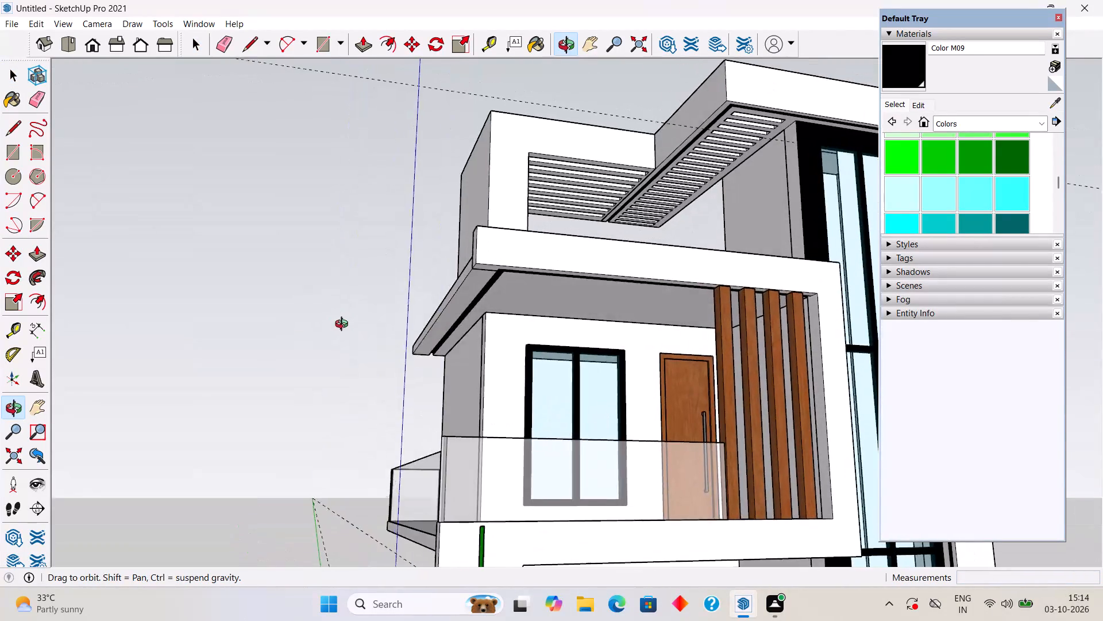
middle_drag(344, 325, 319, 368)
scroll(319, 368, down, 8)
middle_drag(522, 439, 487, 231)
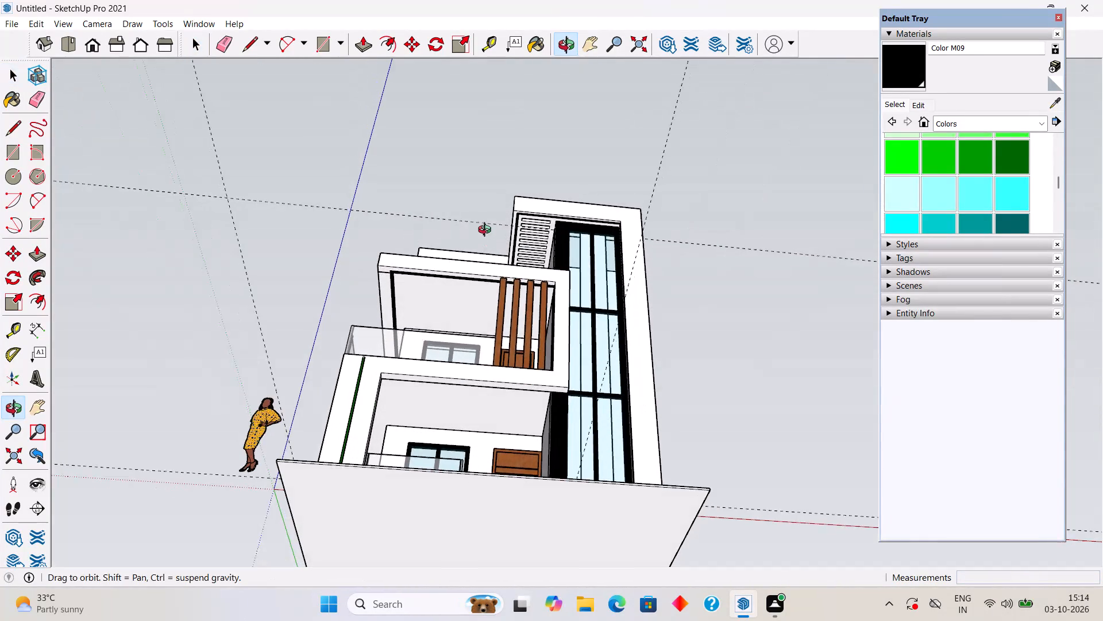
middle_drag(487, 231, 487, 228)
scroll(473, 390, up, 5)
scroll(388, 290, up, 5)
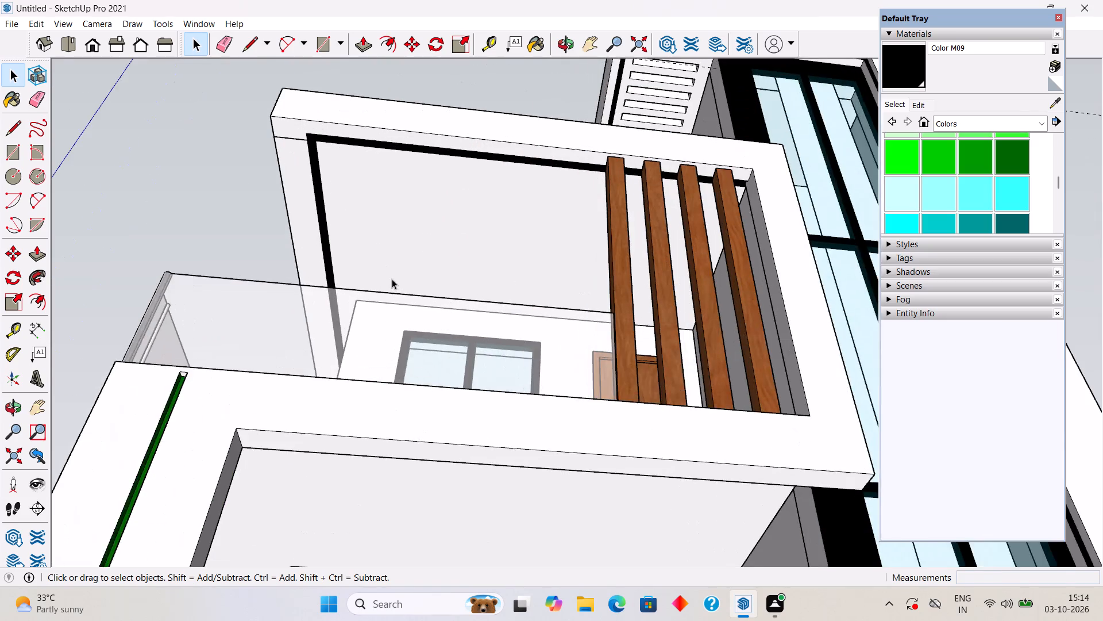
scroll(390, 278, up, 2)
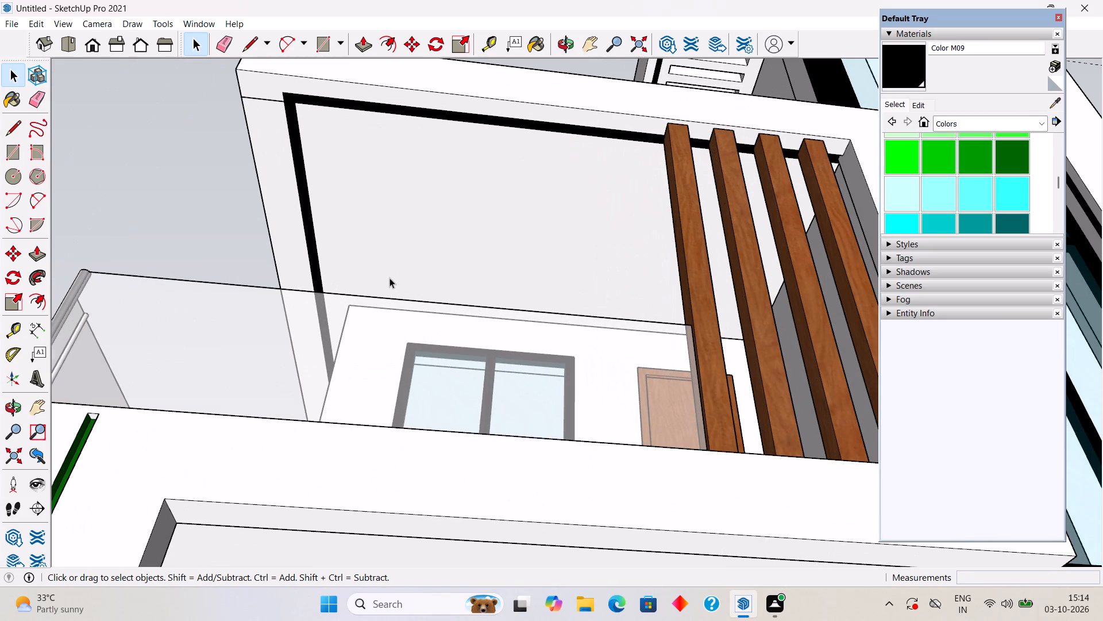
scroll(389, 278, down, 11)
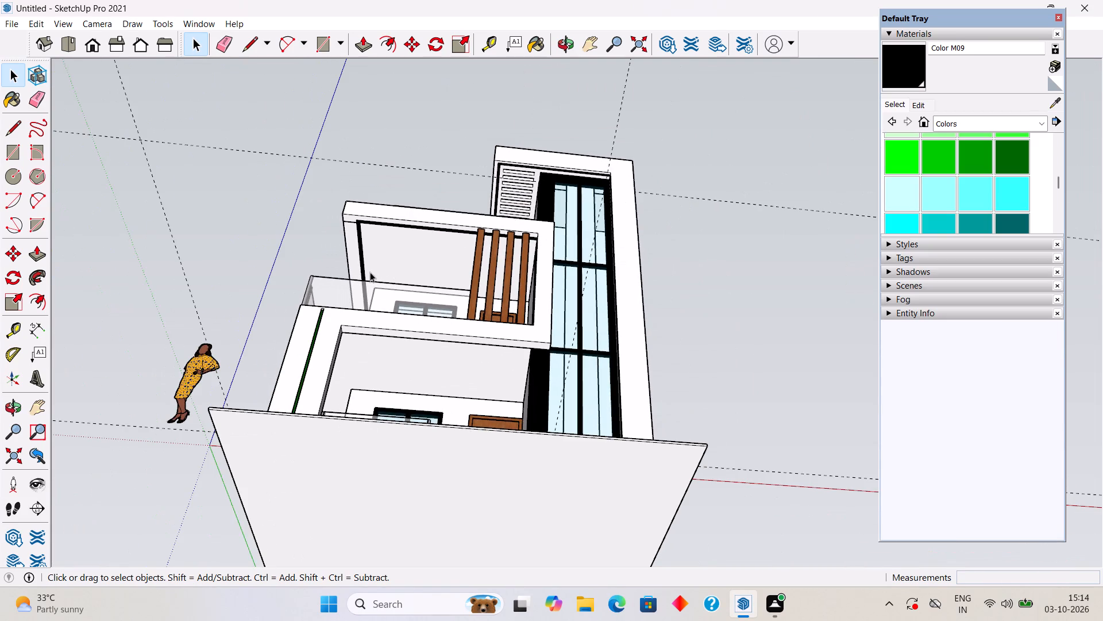
middle_drag(368, 274, 604, 354)
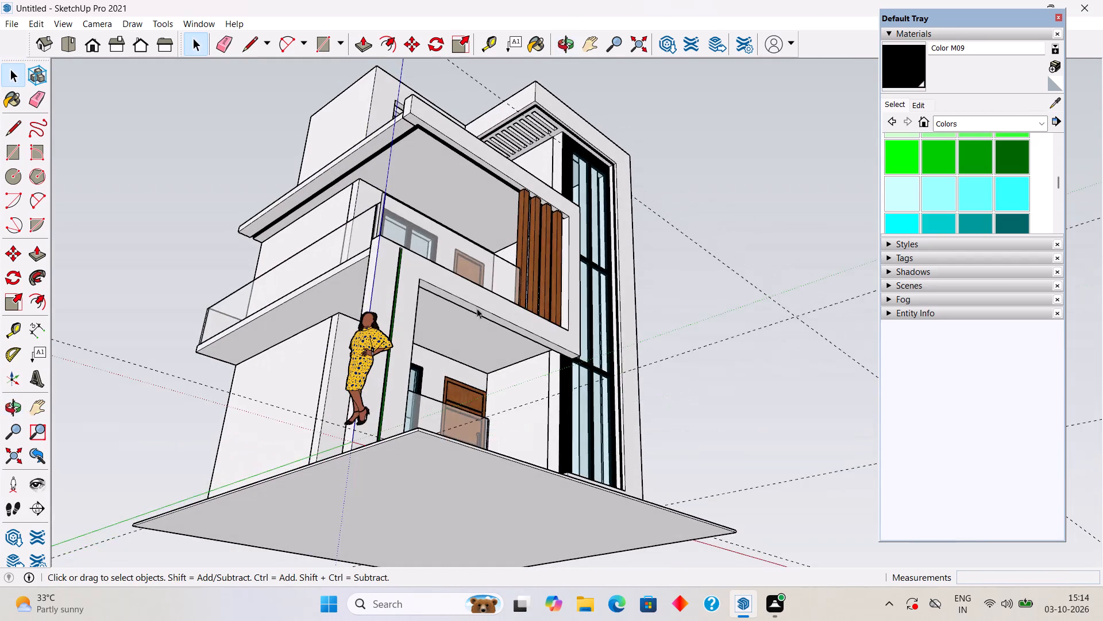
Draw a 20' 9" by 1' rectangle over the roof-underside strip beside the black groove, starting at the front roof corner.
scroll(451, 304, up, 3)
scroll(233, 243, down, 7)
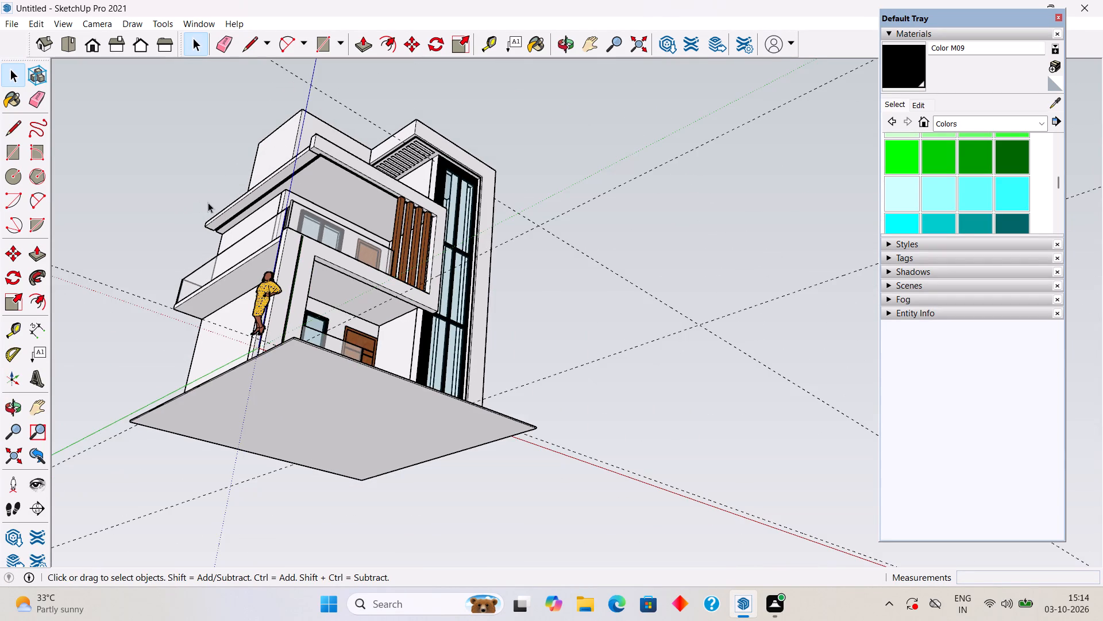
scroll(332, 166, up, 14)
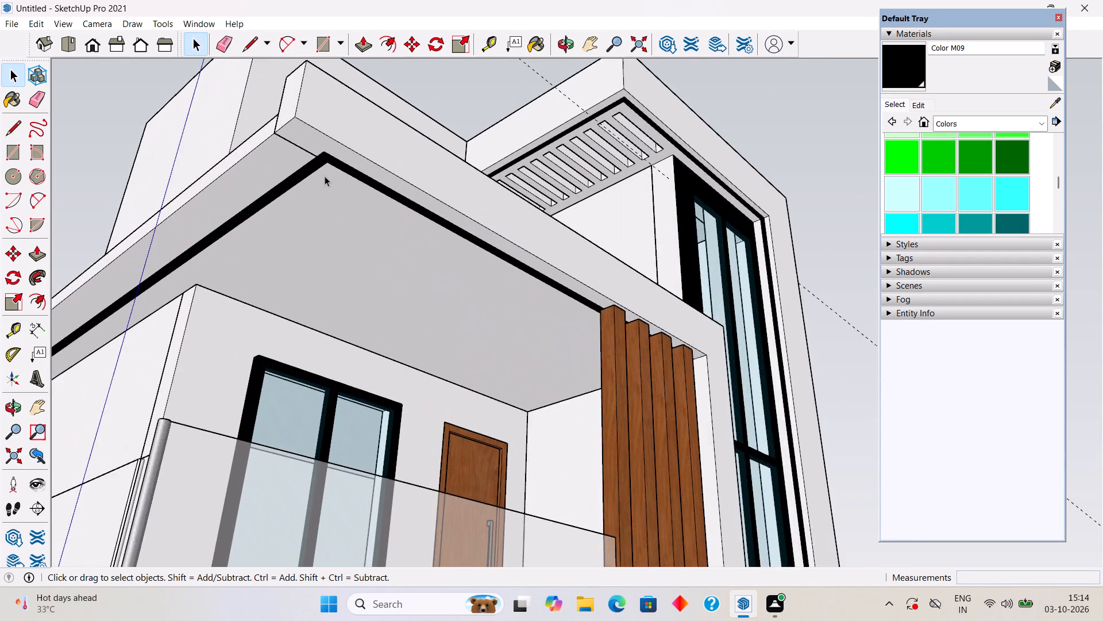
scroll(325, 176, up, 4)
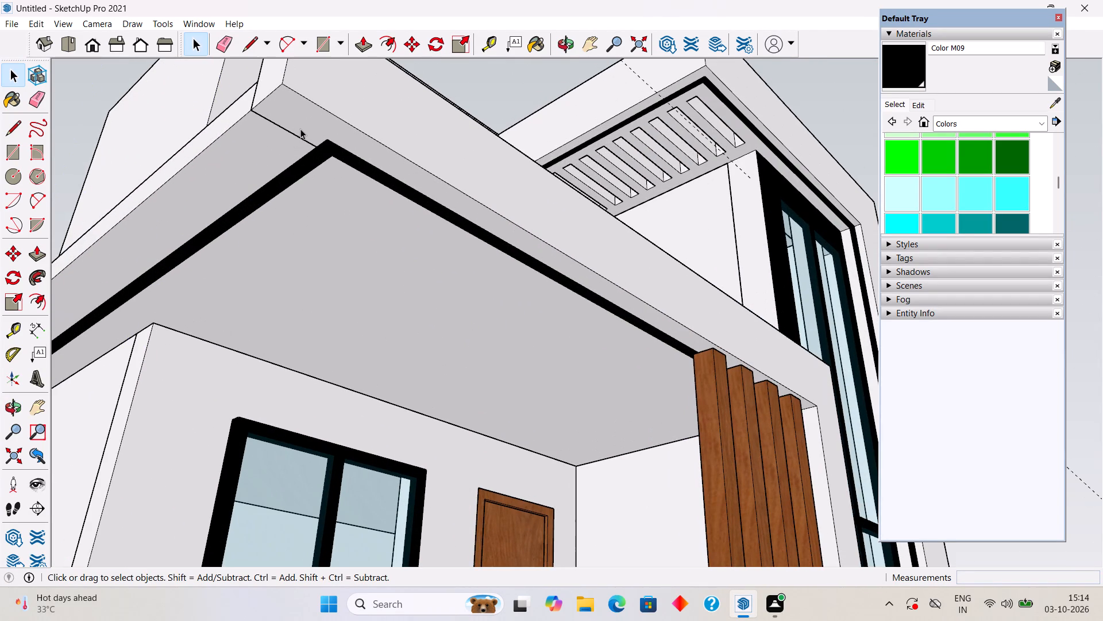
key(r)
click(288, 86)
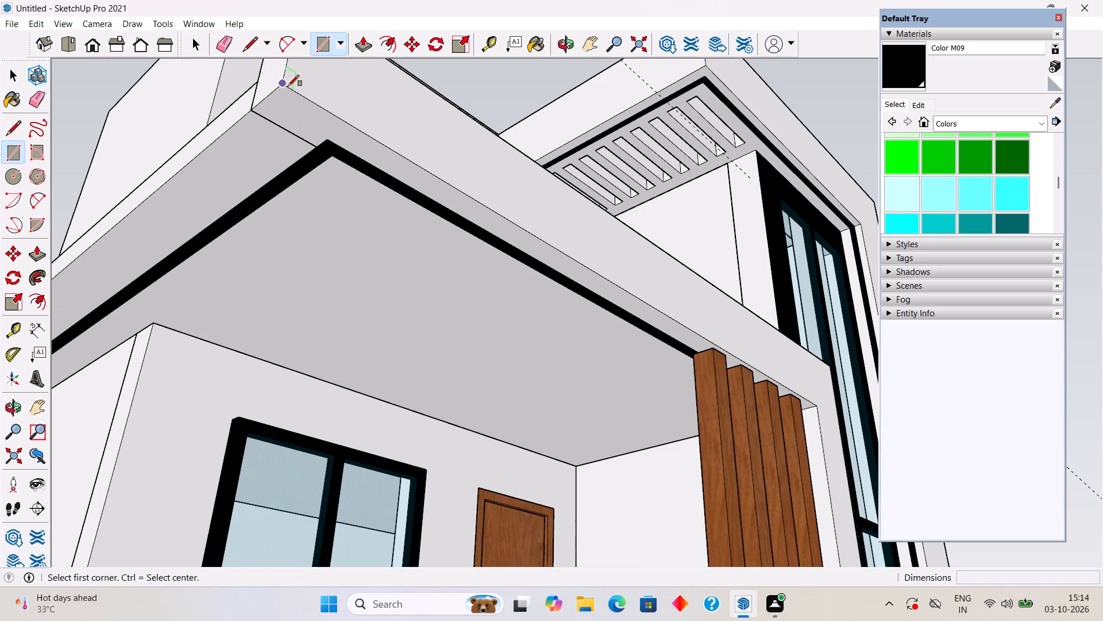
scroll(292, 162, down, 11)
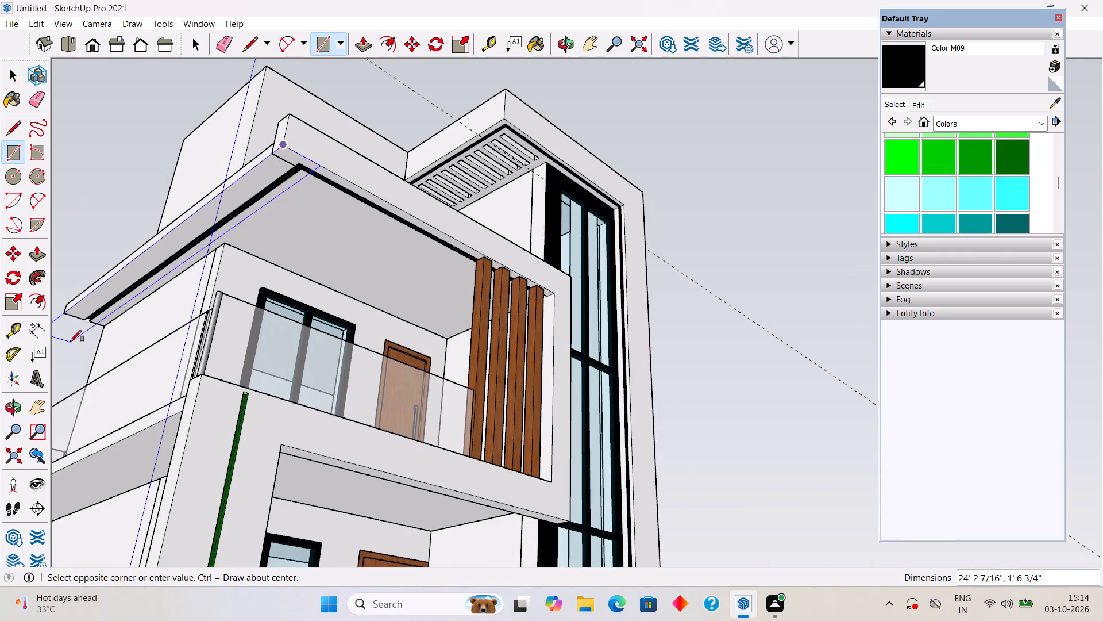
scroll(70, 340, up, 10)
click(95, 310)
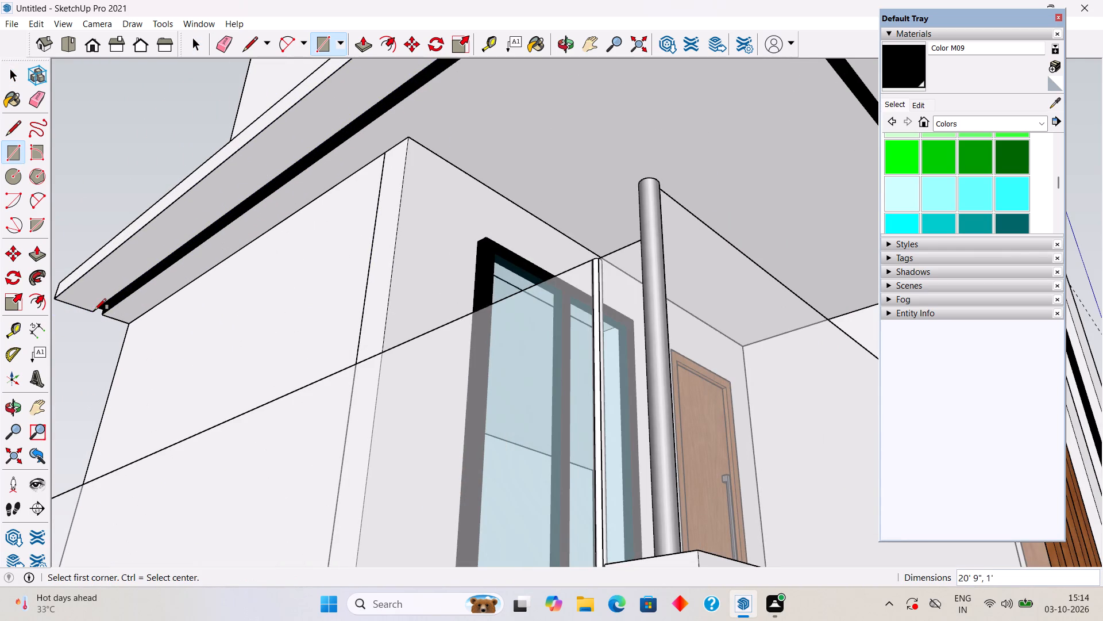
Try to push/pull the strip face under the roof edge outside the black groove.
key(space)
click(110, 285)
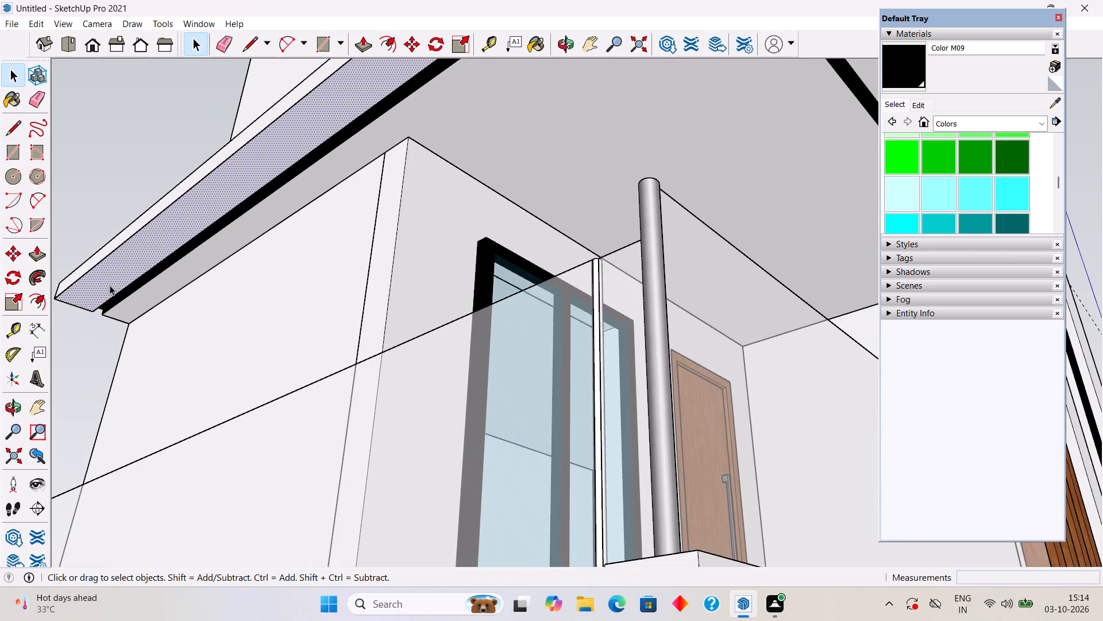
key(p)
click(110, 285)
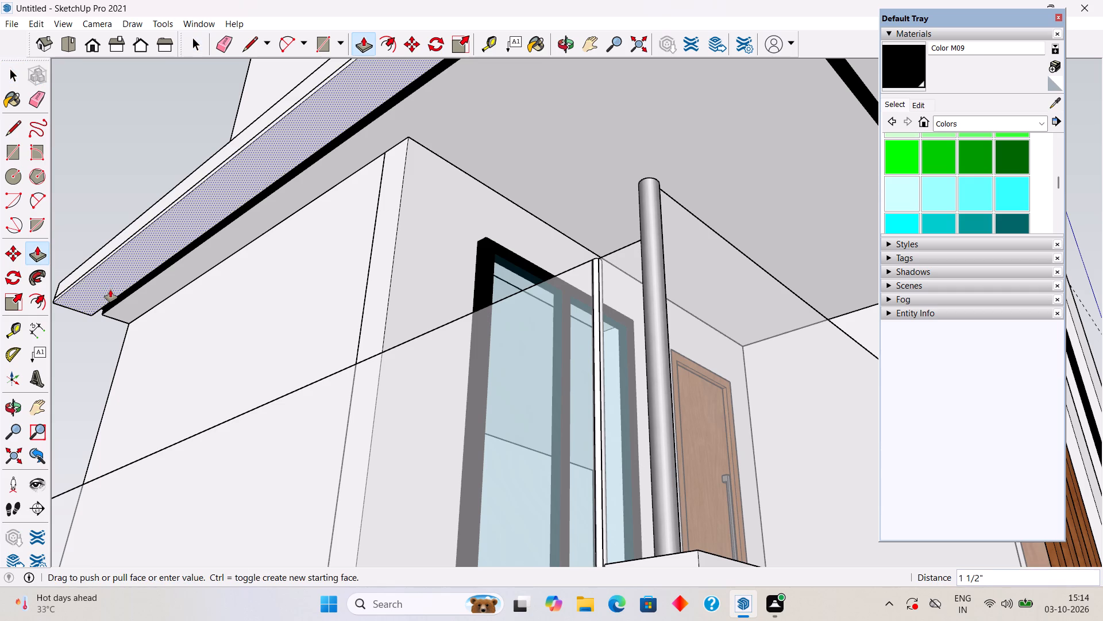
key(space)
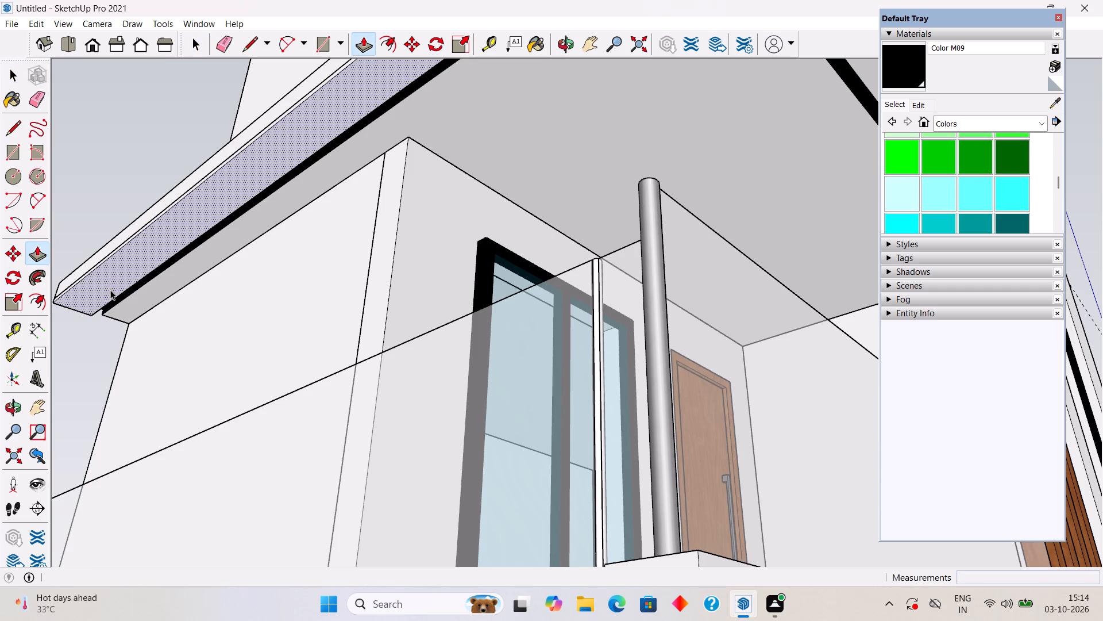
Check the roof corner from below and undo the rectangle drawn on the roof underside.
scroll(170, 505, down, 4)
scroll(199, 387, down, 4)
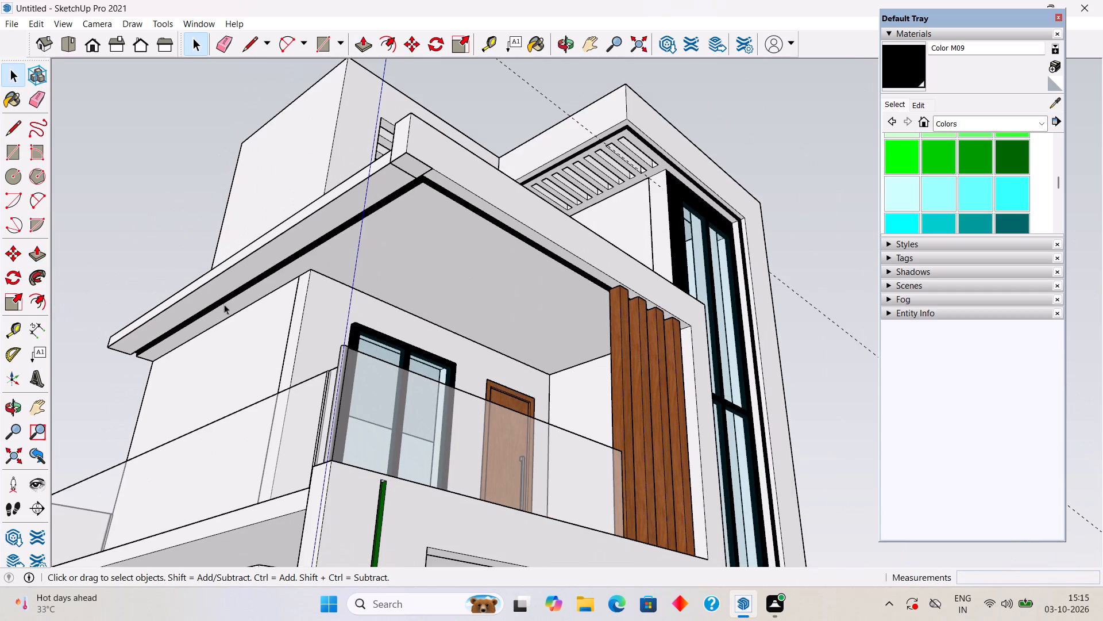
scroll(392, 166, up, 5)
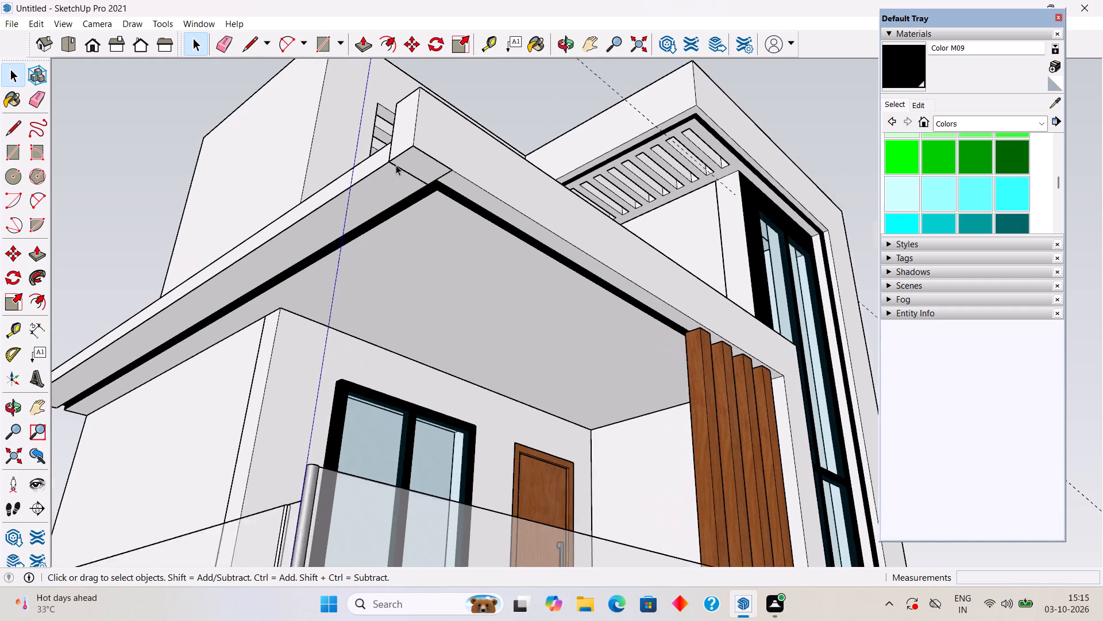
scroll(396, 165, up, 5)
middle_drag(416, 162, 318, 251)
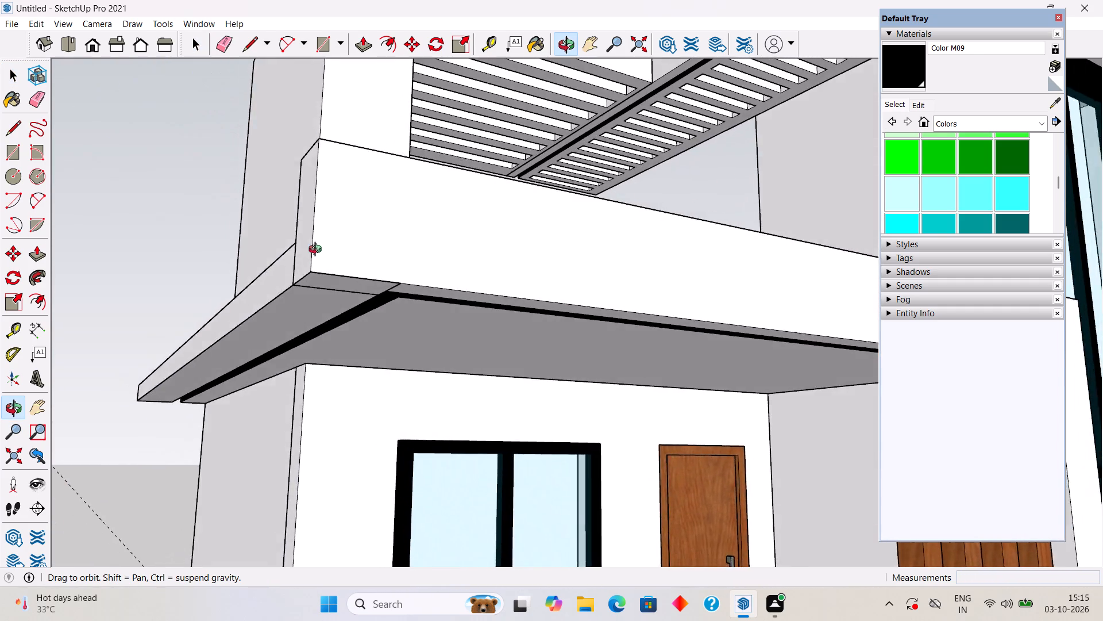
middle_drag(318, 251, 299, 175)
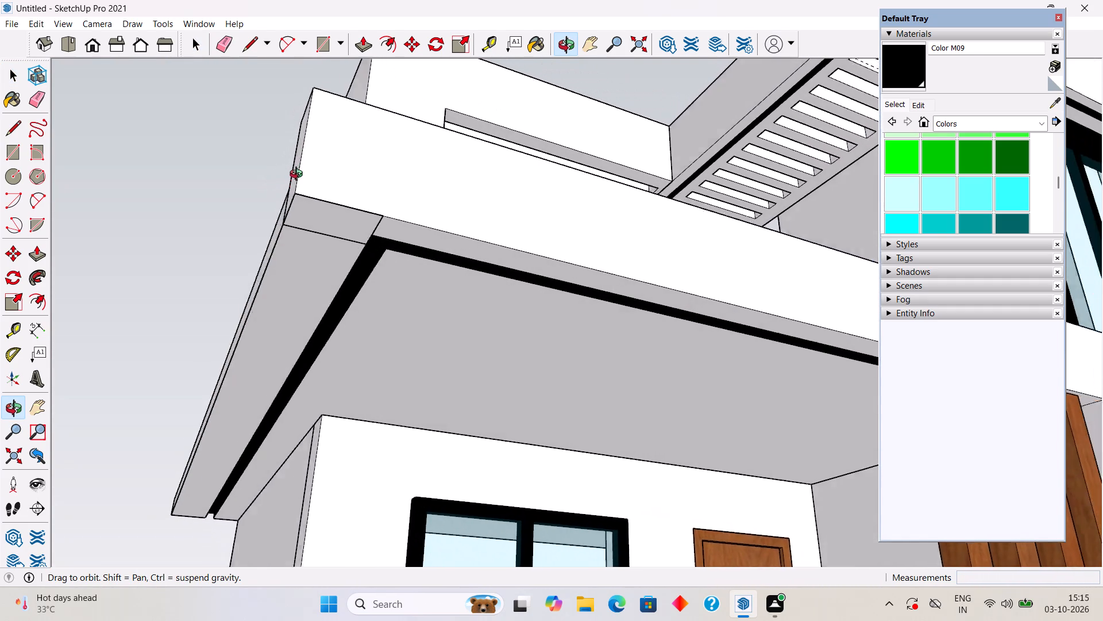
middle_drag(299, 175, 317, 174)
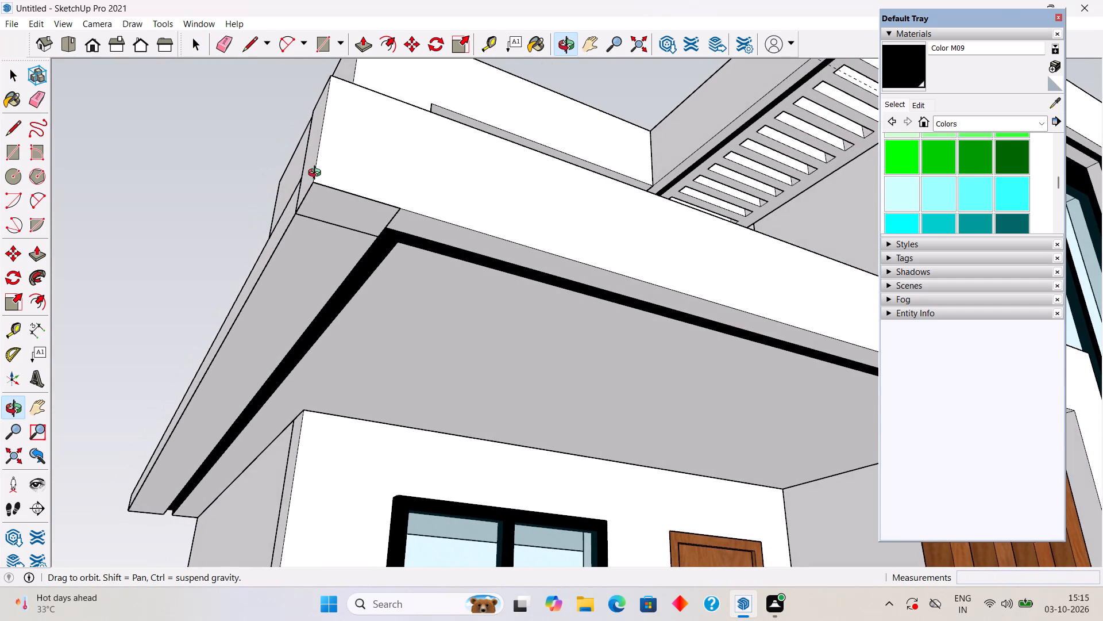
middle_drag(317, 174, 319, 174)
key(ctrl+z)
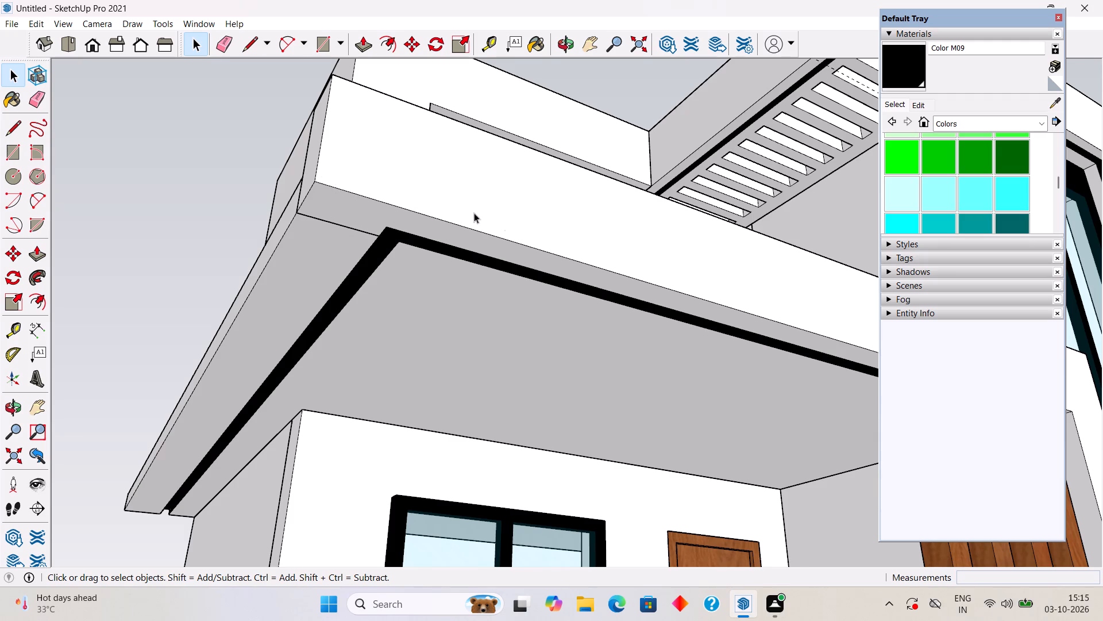
Delete all construction guides from the model.
scroll(562, 255, up, 1)
middle_drag(485, 282, 383, 401)
scroll(383, 401, down, 7)
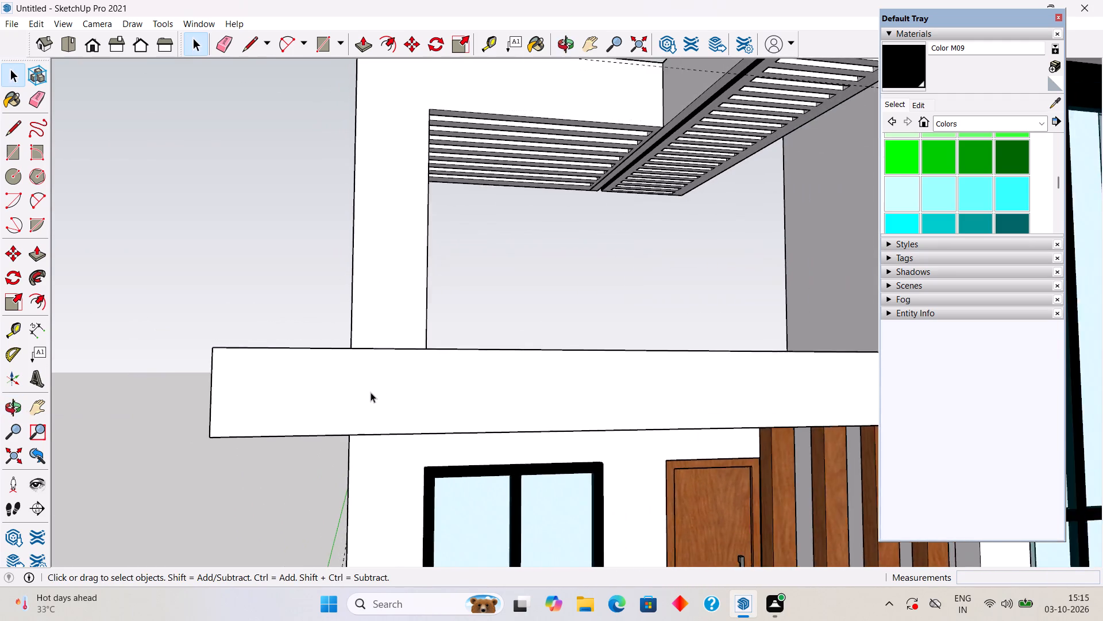
scroll(371, 392, down, 20)
scroll(371, 392, down, 2)
scroll(427, 493, down, 6)
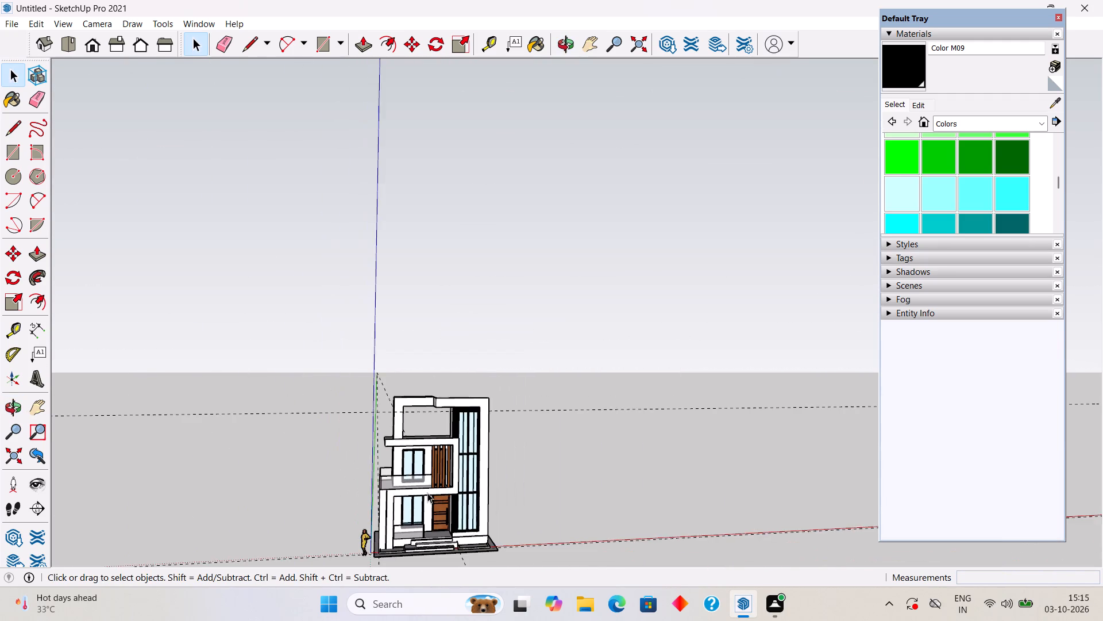
middle_drag(427, 491, 409, 358)
scroll(426, 481, up, 11)
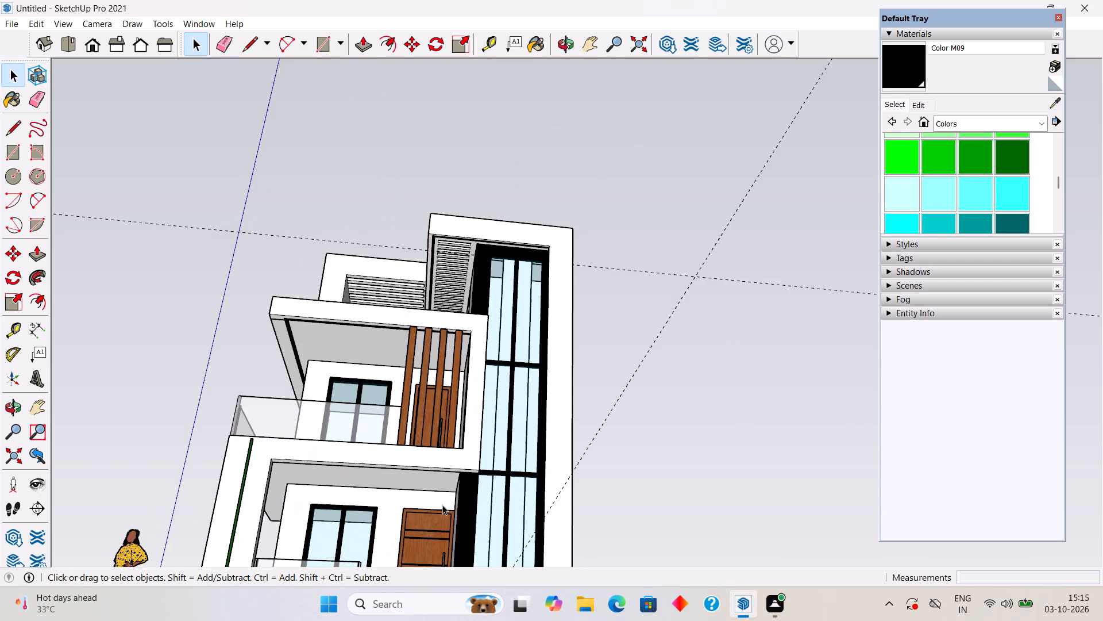
click(33, 23)
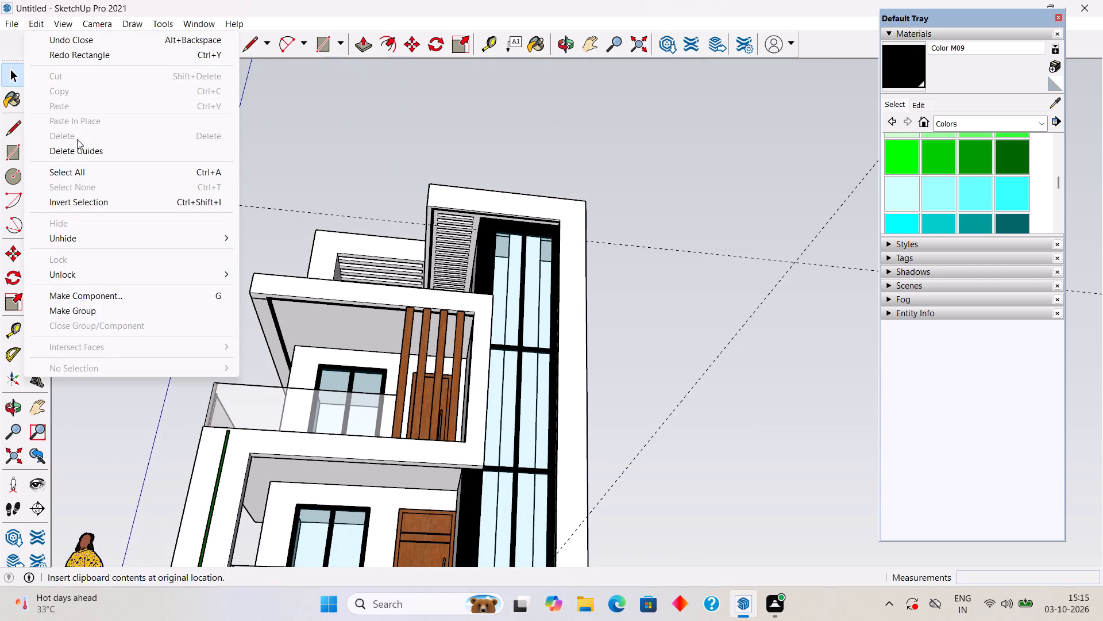
click(82, 151)
Examine the house's front elevation and the slatted roof openings from below.
scroll(242, 159, down, 5)
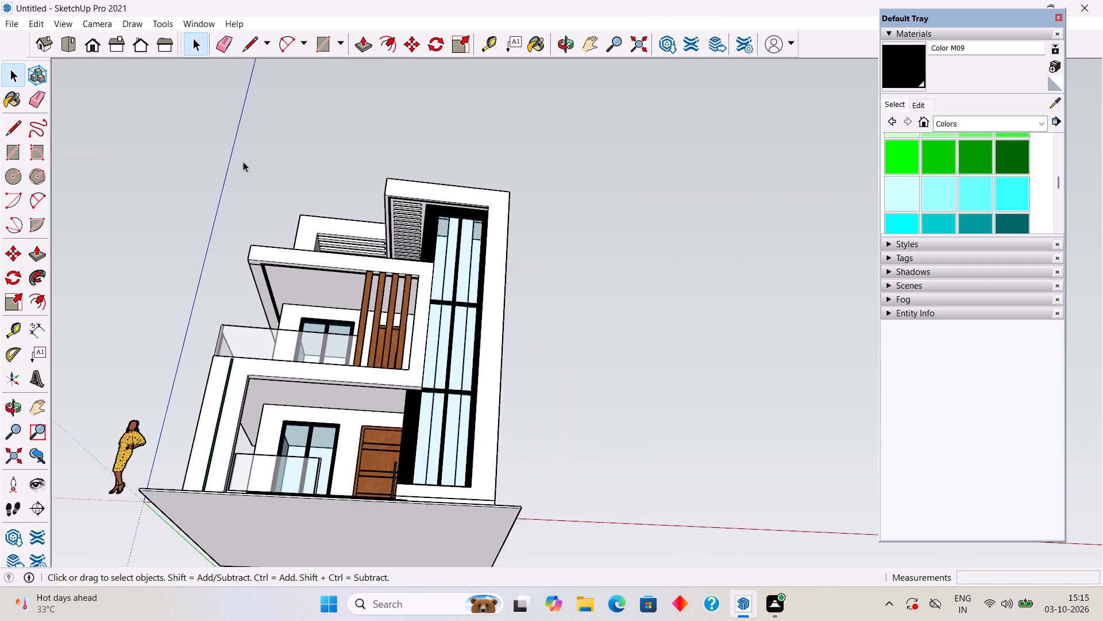
middle_drag(254, 213, 299, 340)
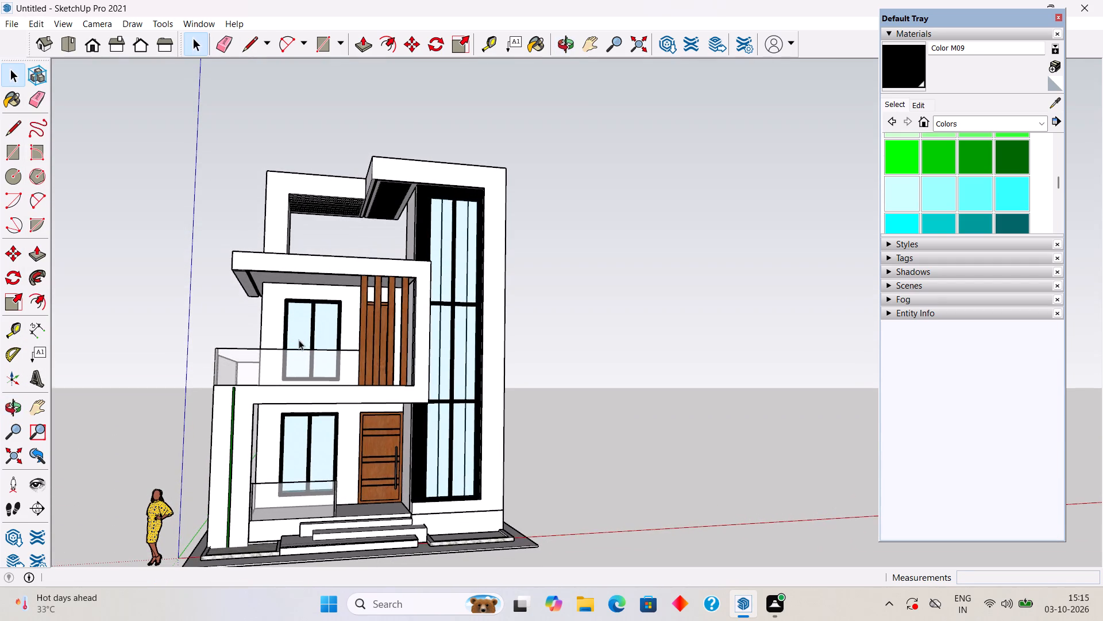
middle_drag(304, 351, 312, 343)
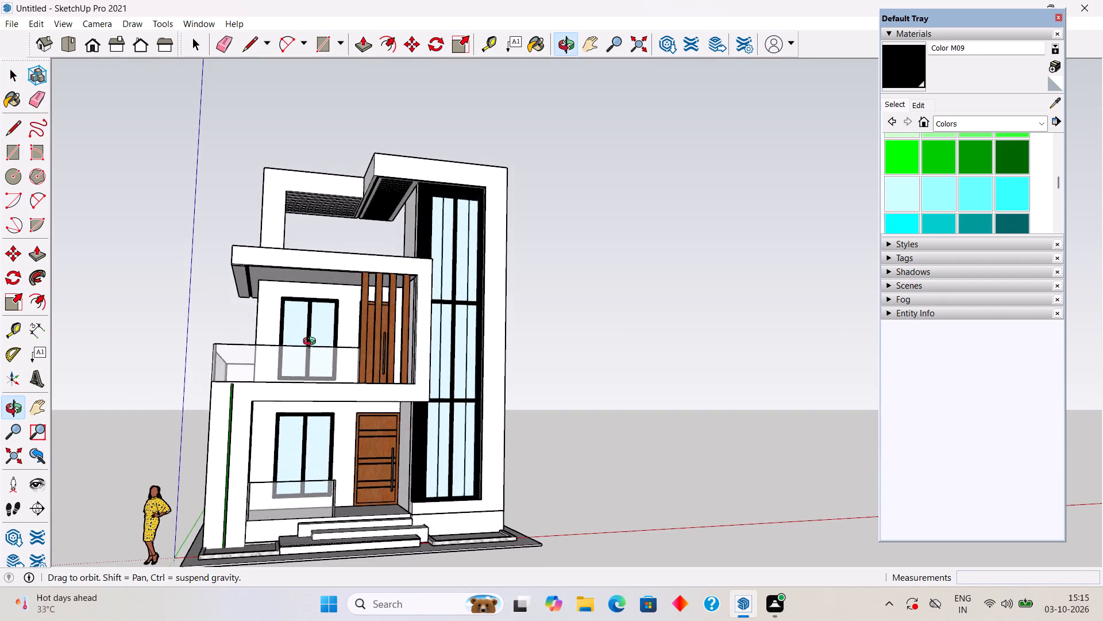
middle_drag(312, 343, 310, 343)
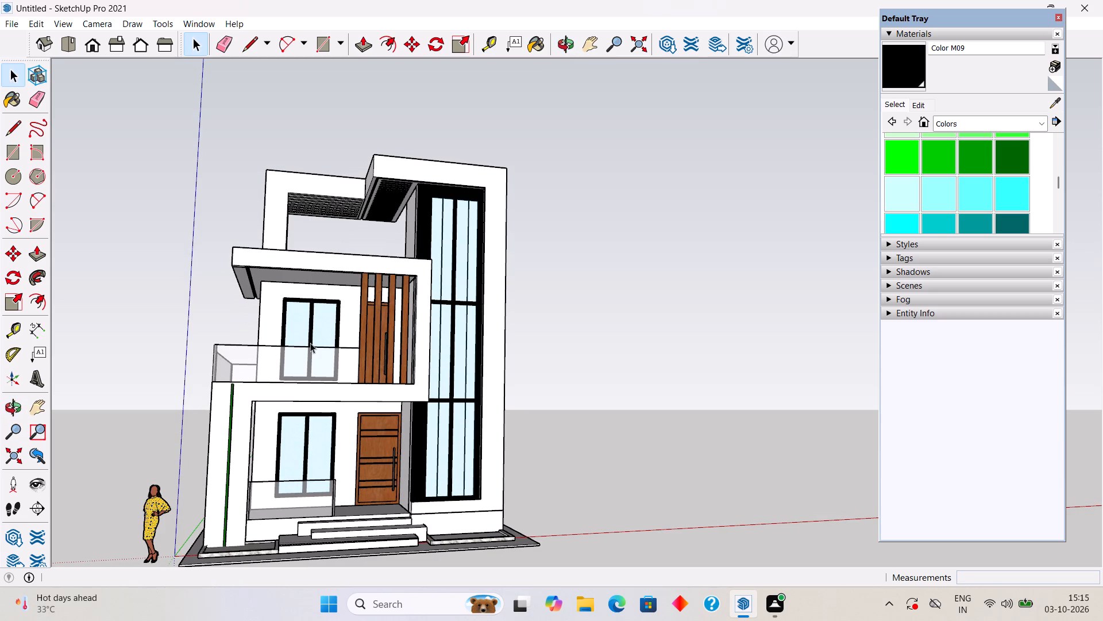
scroll(342, 281, up, 3)
scroll(328, 159, up, 4)
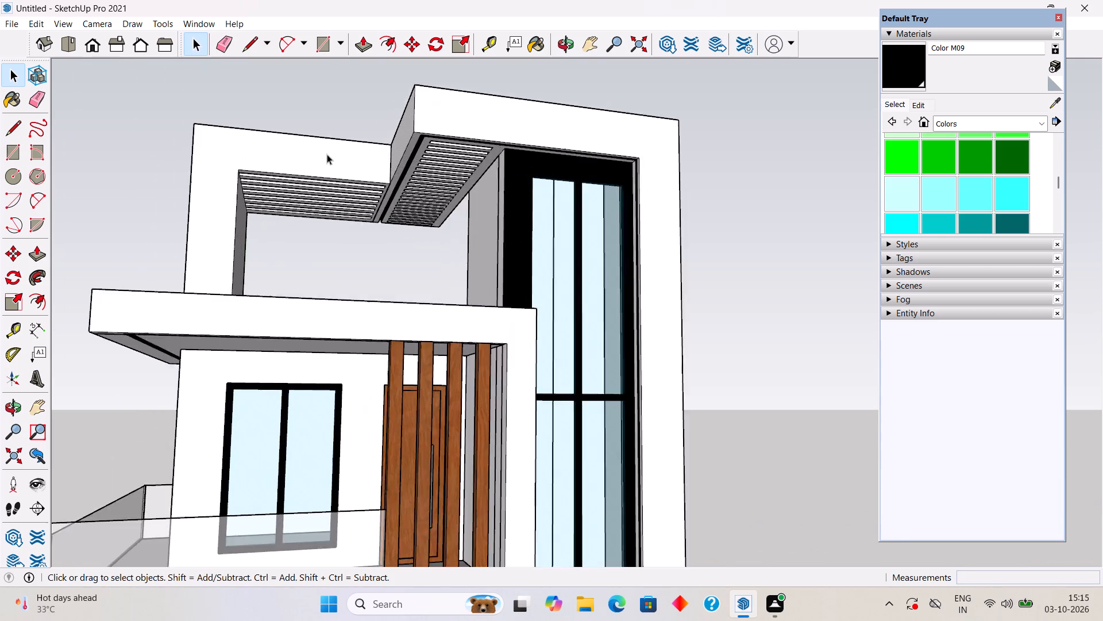
scroll(327, 154, up, 5)
middle_drag(302, 192, 280, 113)
scroll(283, 170, up, 10)
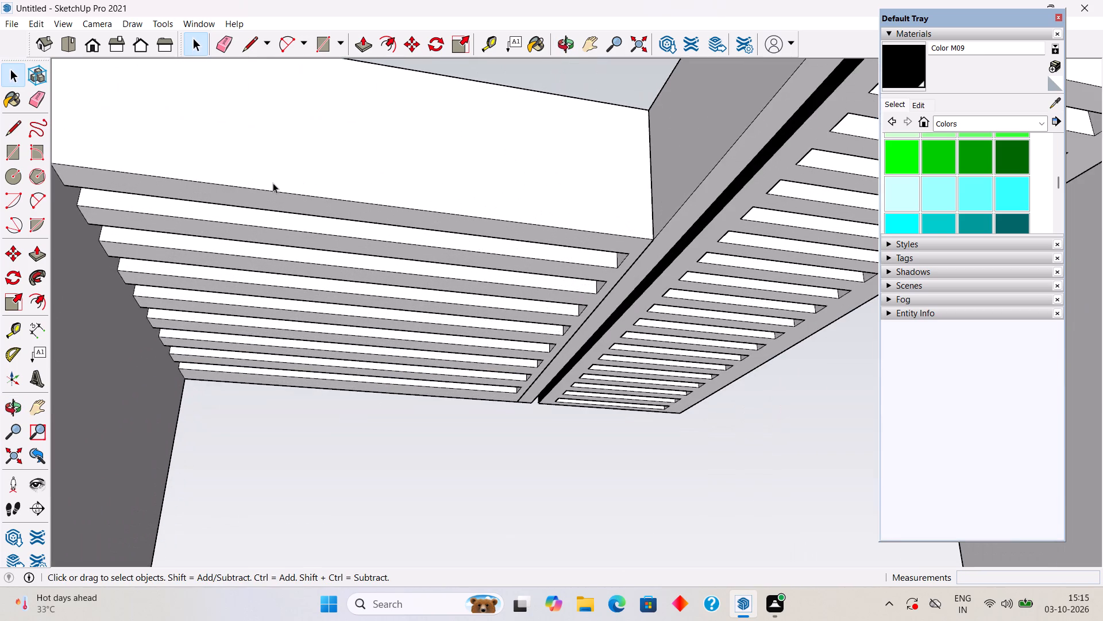
Open the slatted roof group and push the side face of the end slot back 6" to widen the slot.
middle_drag(258, 187, 754, 348)
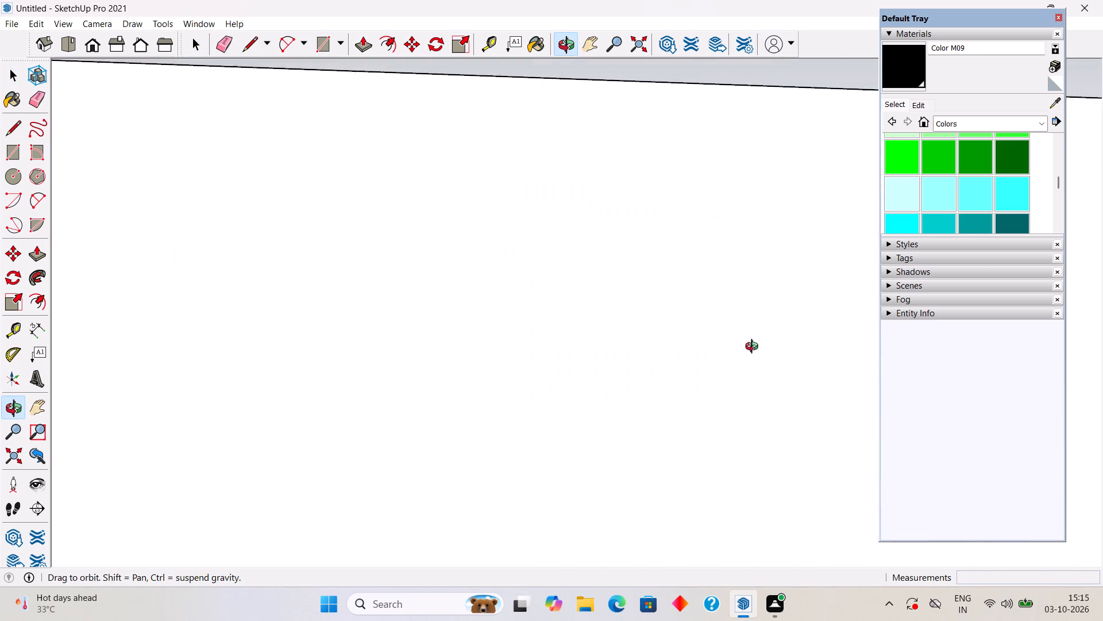
middle_drag(754, 348, 762, 423)
middle_drag(472, 424, 515, 438)
scroll(515, 438, down, 4)
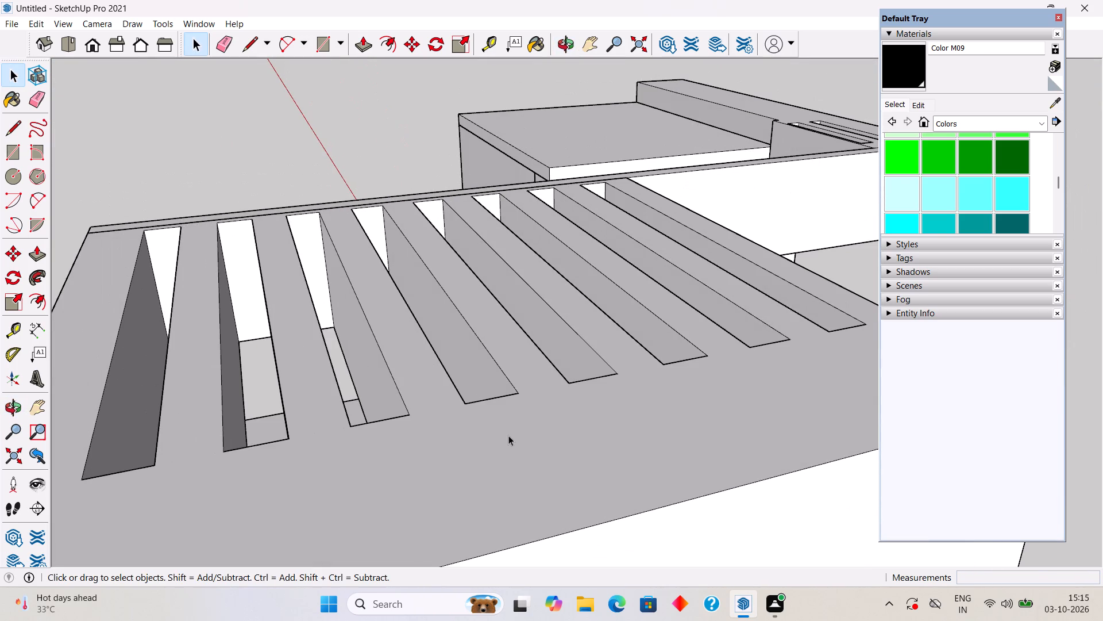
scroll(742, 286, up, 3)
middle_drag(764, 246, 612, 326)
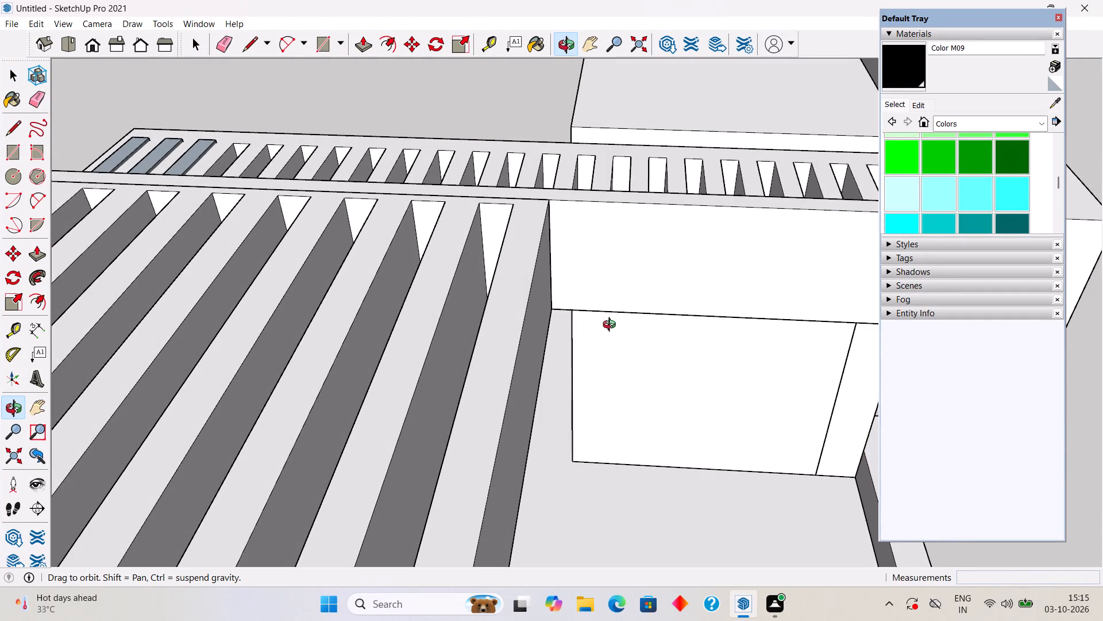
middle_drag(612, 326, 613, 324)
scroll(487, 370, up, 6)
triple_click(447, 370)
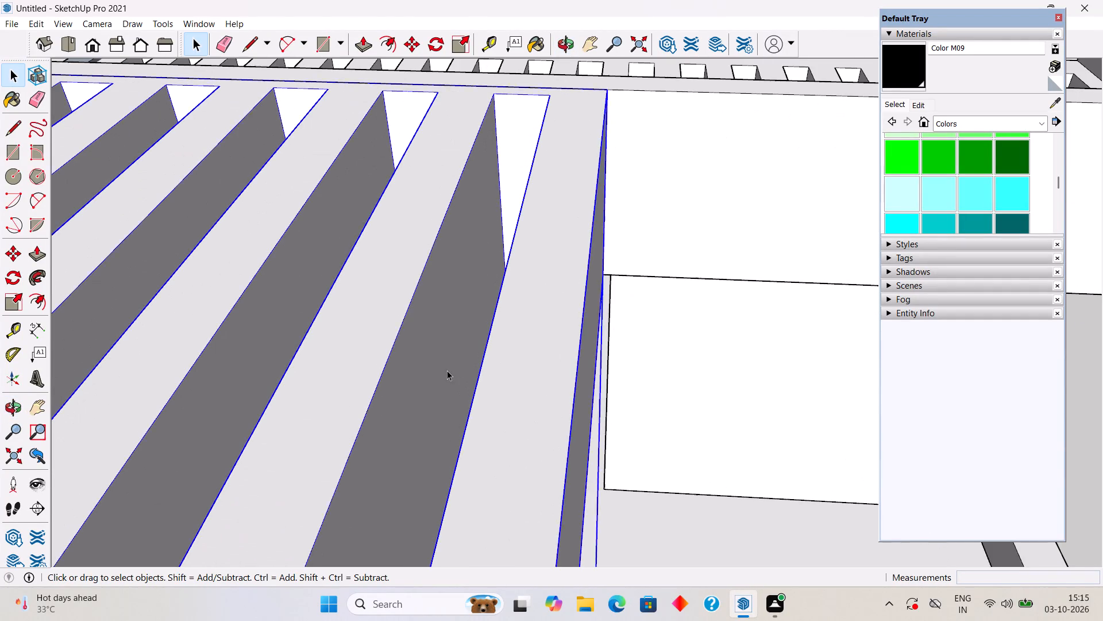
click(447, 370)
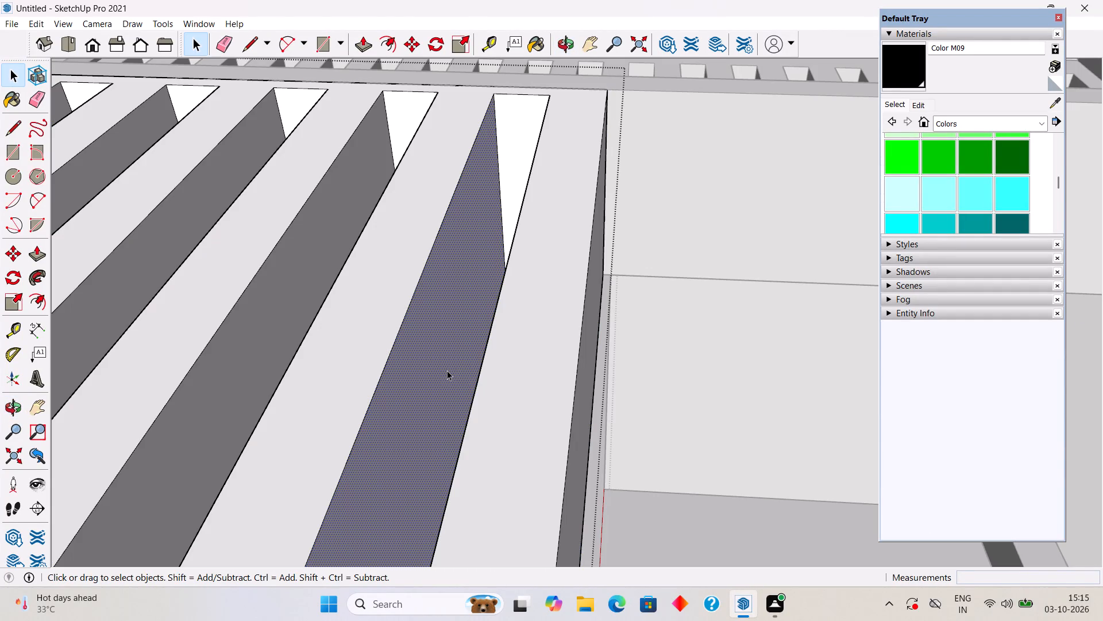
key(p)
click(447, 370)
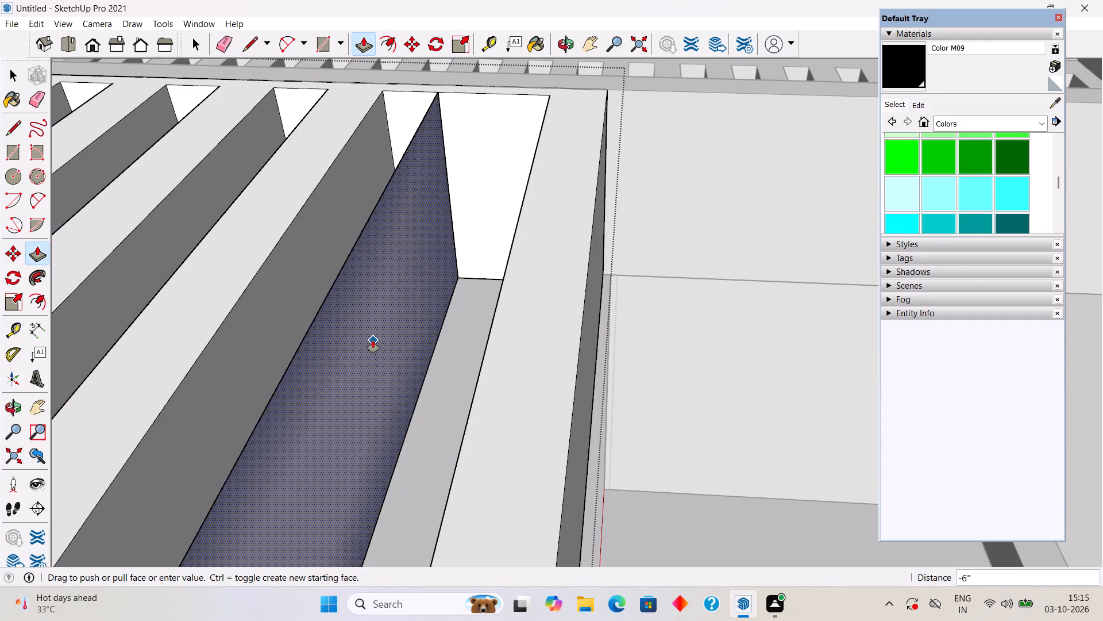
click(373, 340)
Pull the side face of the slot next to the widened one 6" to close that slot.
scroll(360, 342, down, 13)
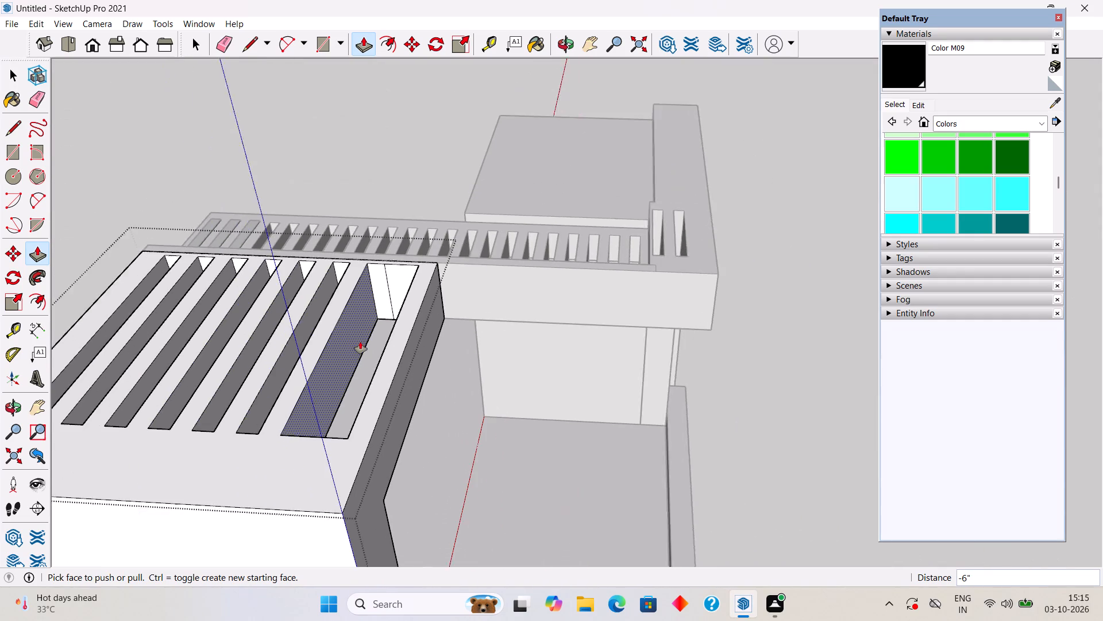
scroll(360, 342, down, 1)
middle_drag(294, 361, 327, 381)
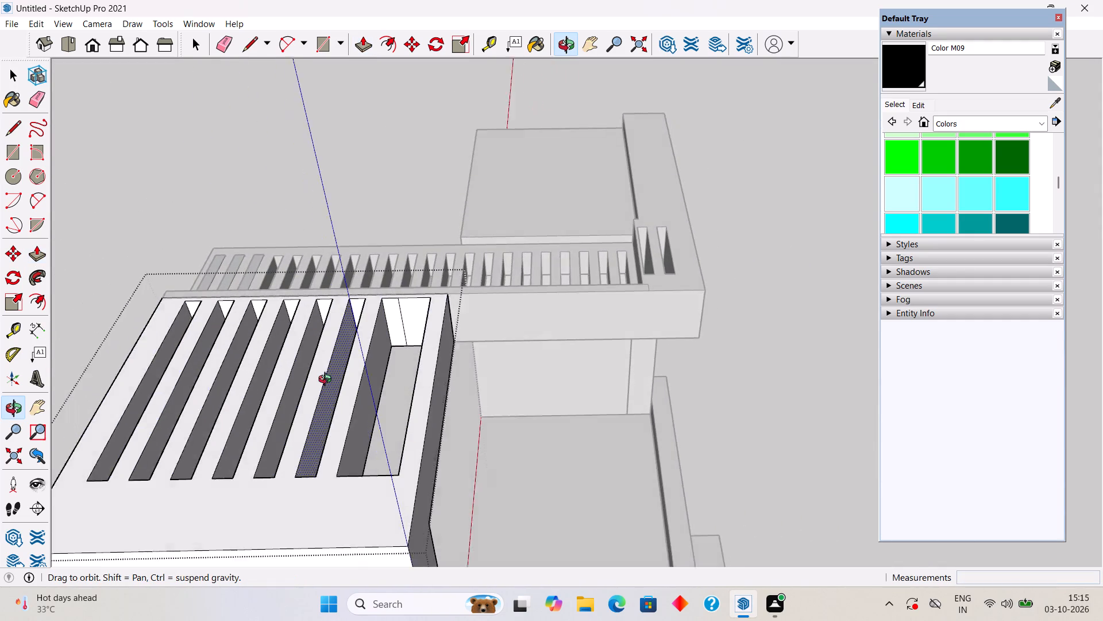
middle_drag(327, 381, 335, 382)
click(343, 386)
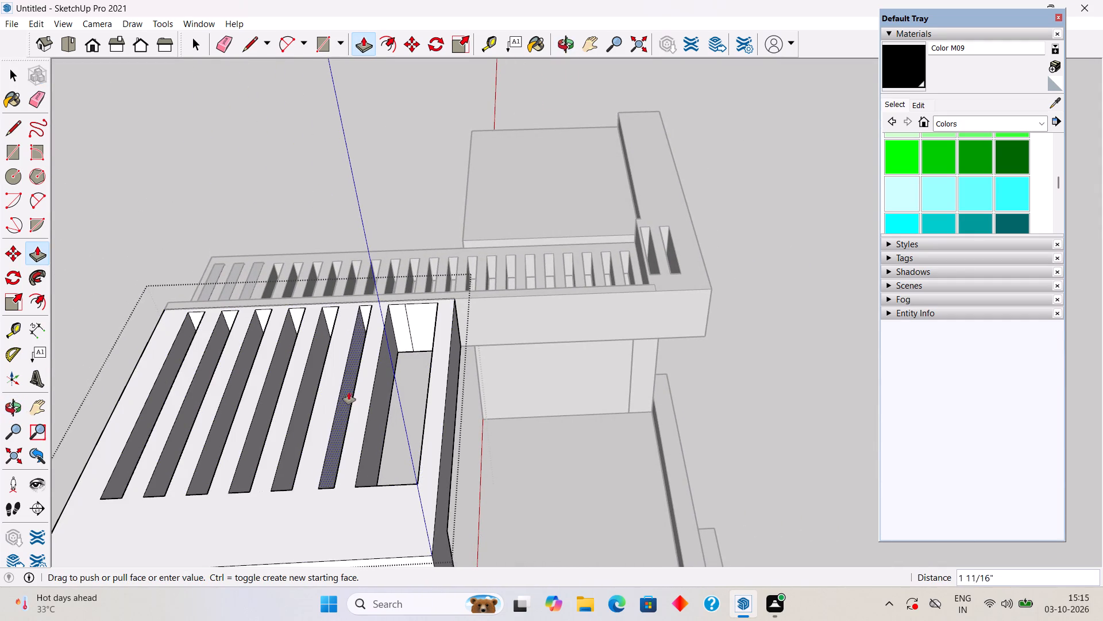
click(356, 394)
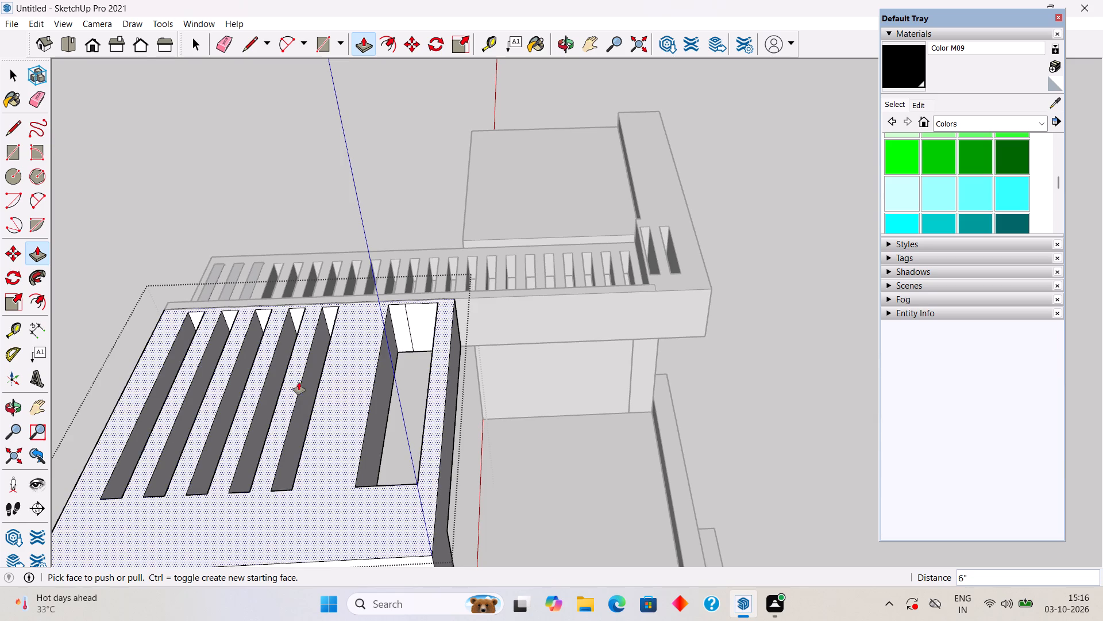
Rework the remaining five slots into two wide openings by pushing back their dividing faces 6", closing the slot between them.
click(304, 392)
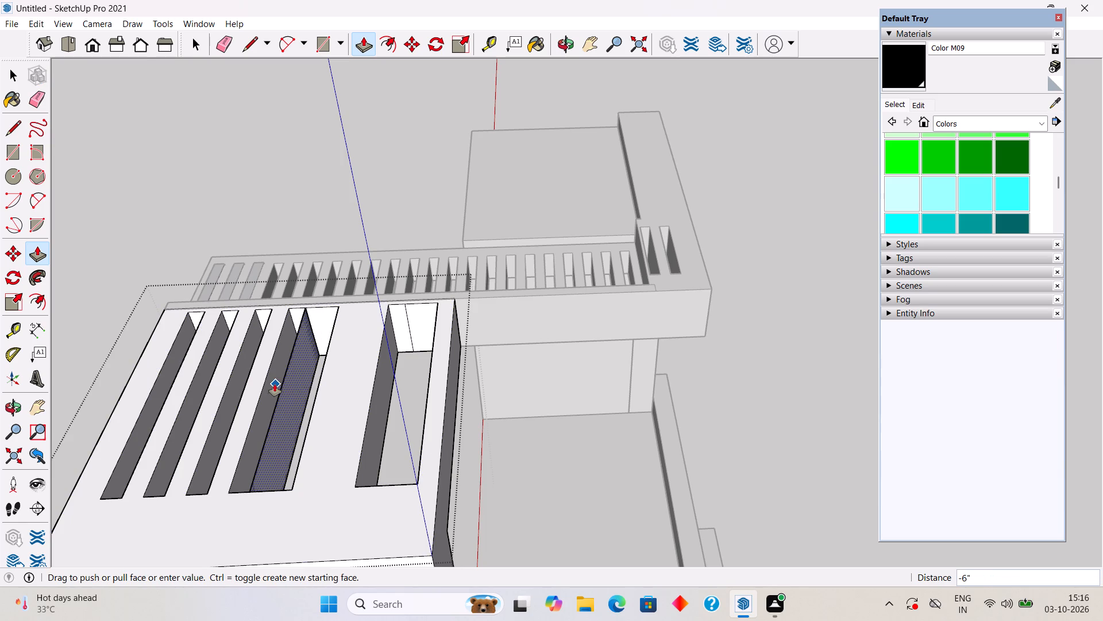
click(273, 384)
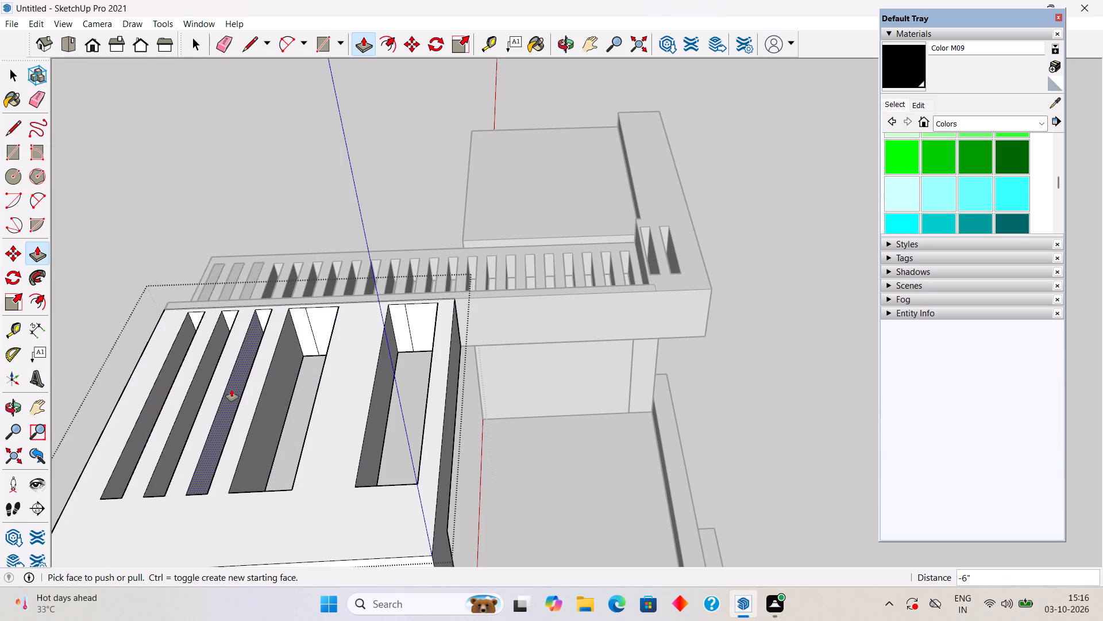
click(232, 389)
click(244, 398)
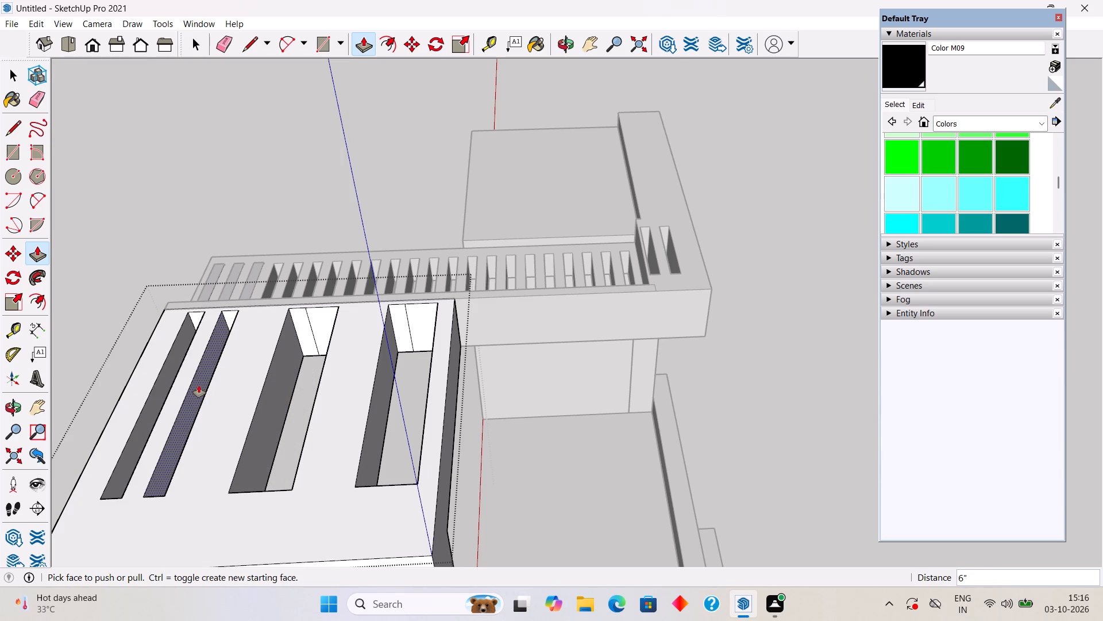
click(198, 385)
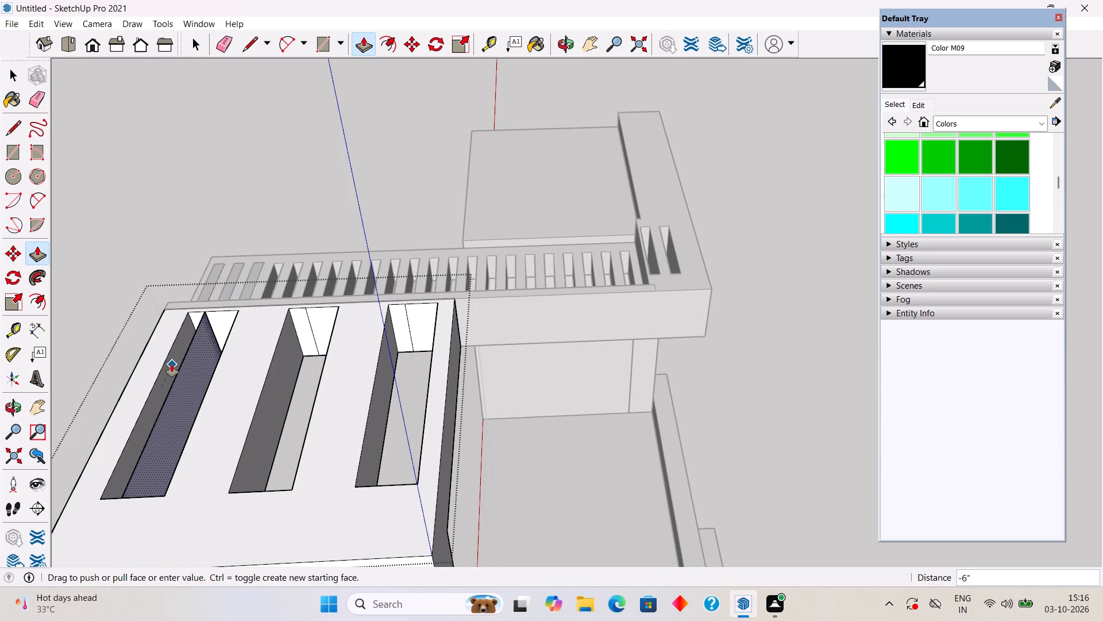
click(172, 365)
key(space)
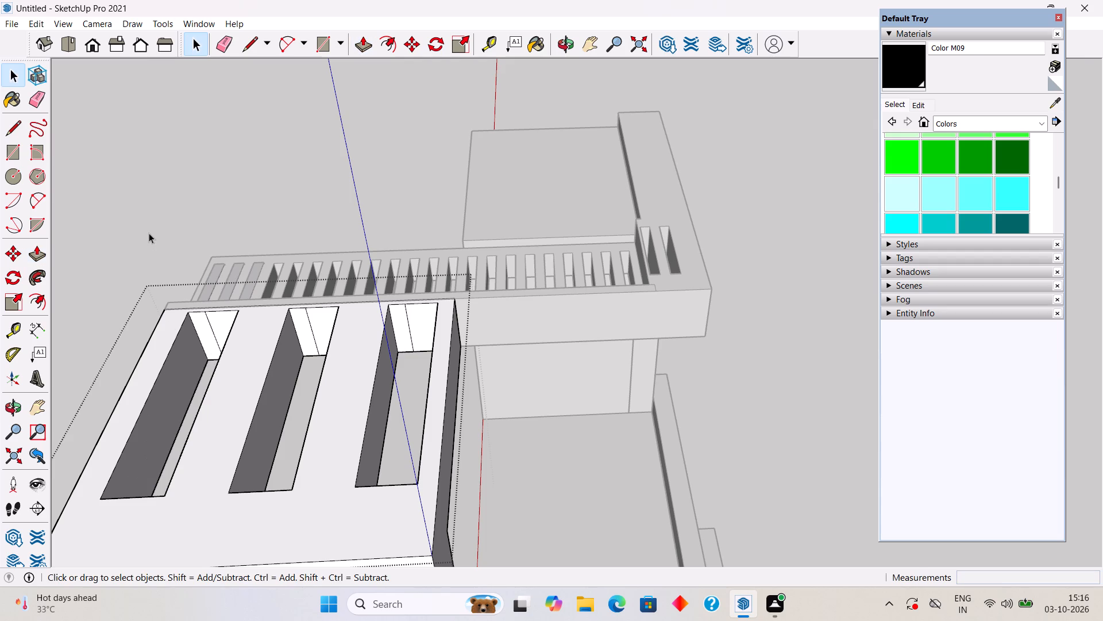
click(149, 233)
Open the long slatted roof strip's group and push the face between its two corner slots back 4" to merge them.
middle_drag(288, 381, 234, 358)
scroll(237, 359, down, 17)
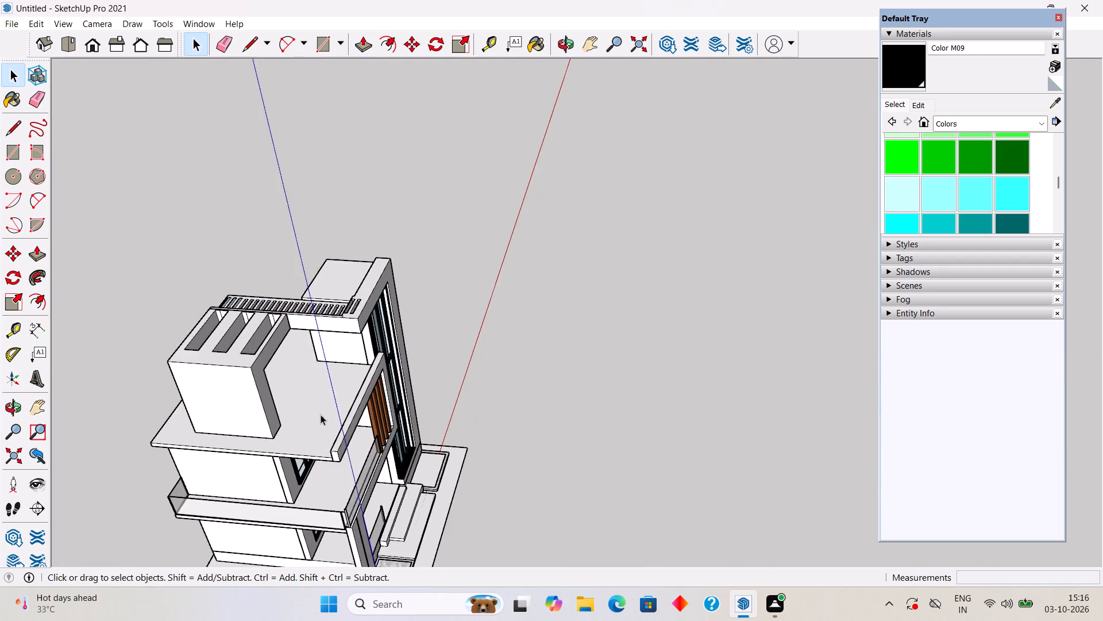
middle_drag(327, 419, 144, 212)
scroll(405, 478, up, 1)
middle_drag(398, 462, 241, 364)
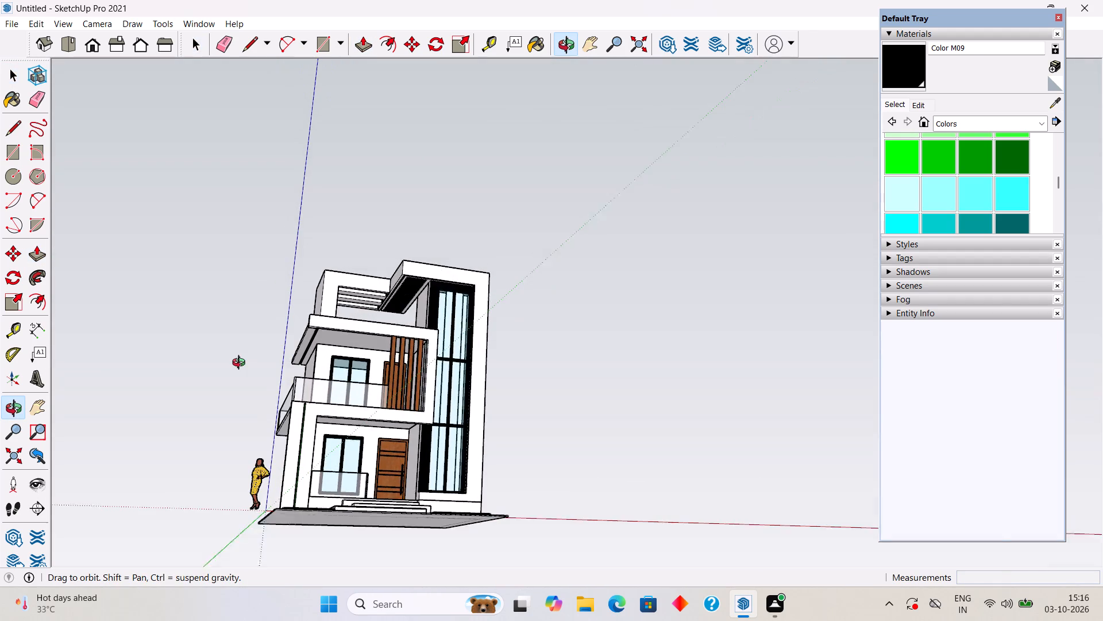
middle_drag(241, 364, 633, 614)
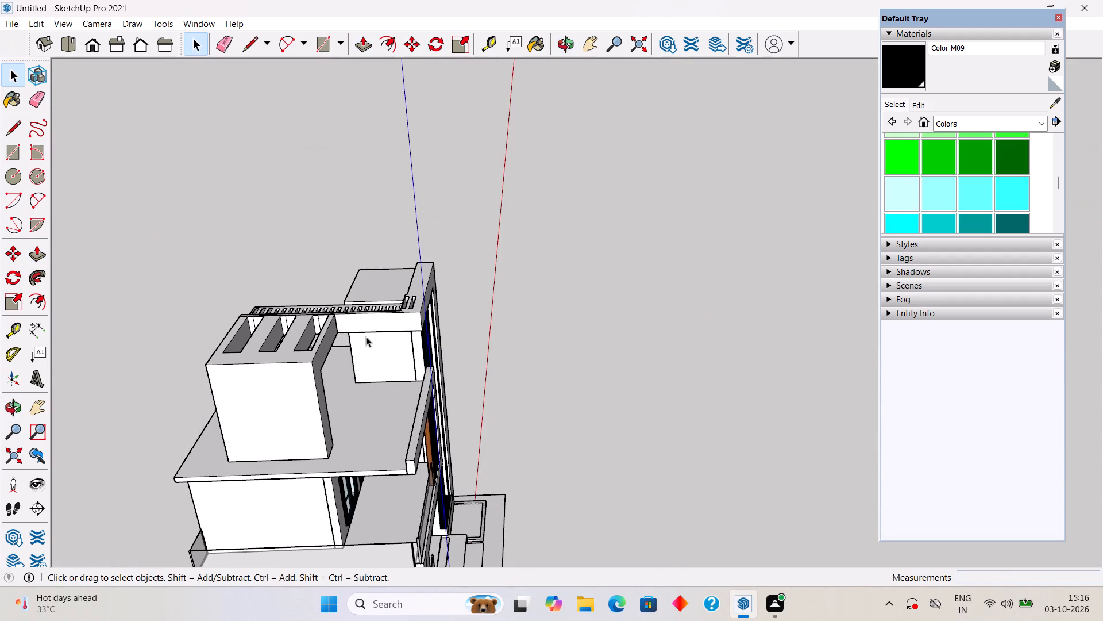
middle_drag(365, 356, 573, 444)
scroll(442, 450, up, 3)
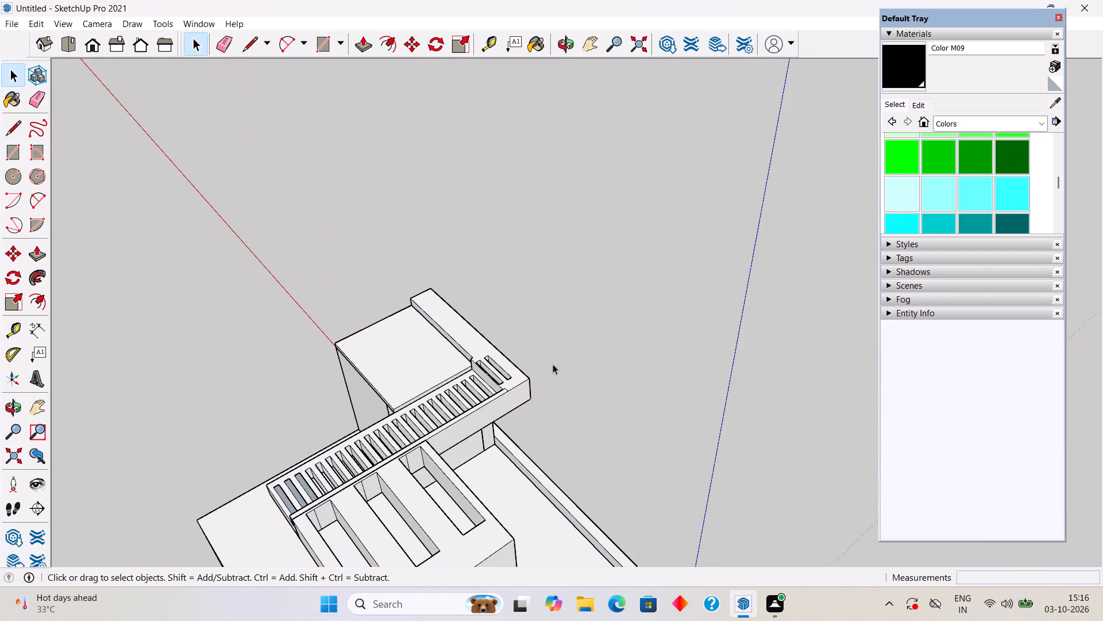
scroll(501, 382, up, 13)
triple_click(489, 384)
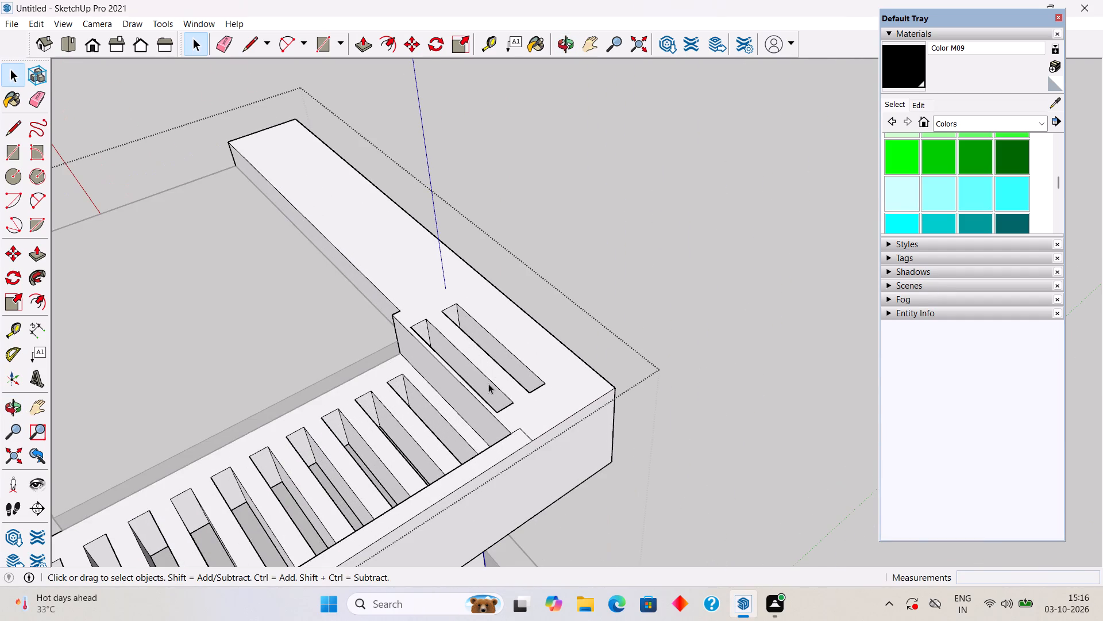
click(488, 384)
key(p)
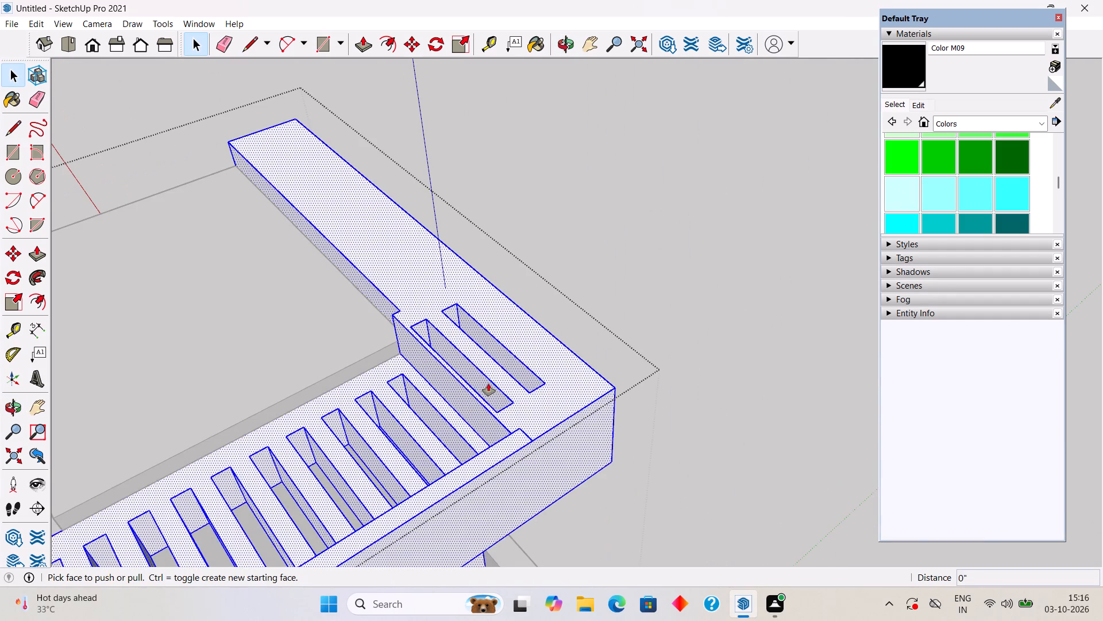
click(487, 382)
click(509, 362)
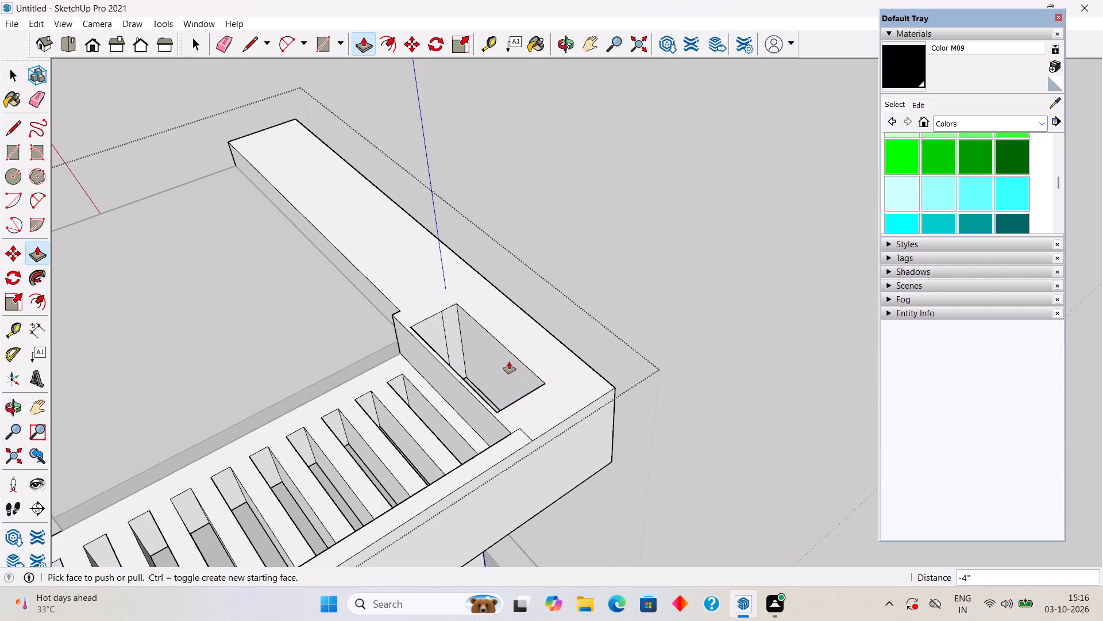
Close the first slot past the step in the roof strip by 4", and merge the next two by pushing their divider 4".
click(430, 416)
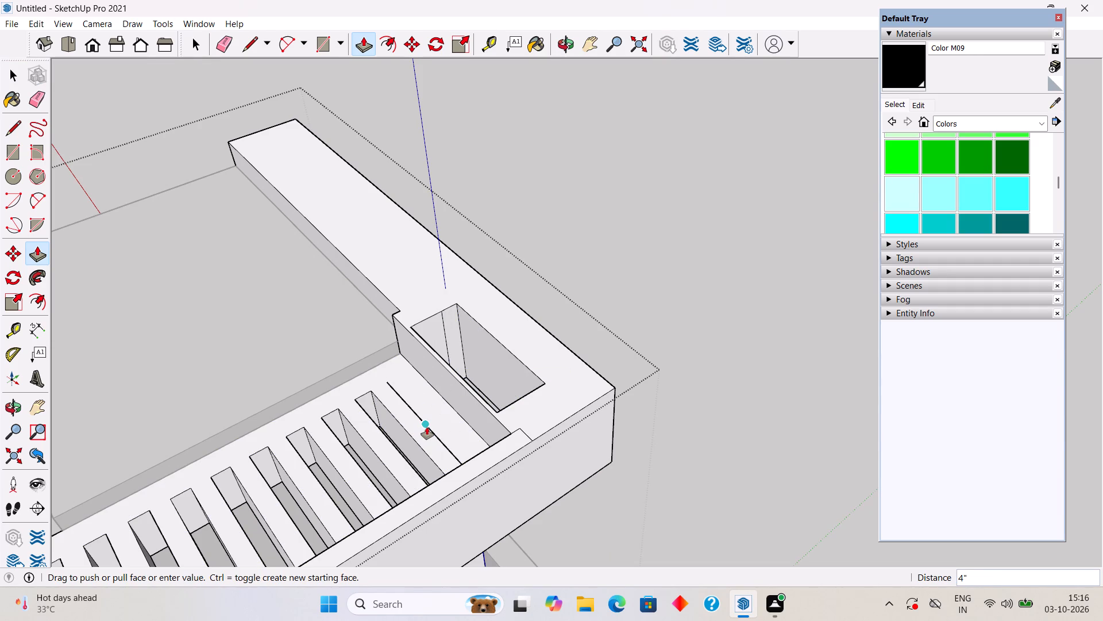
click(427, 427)
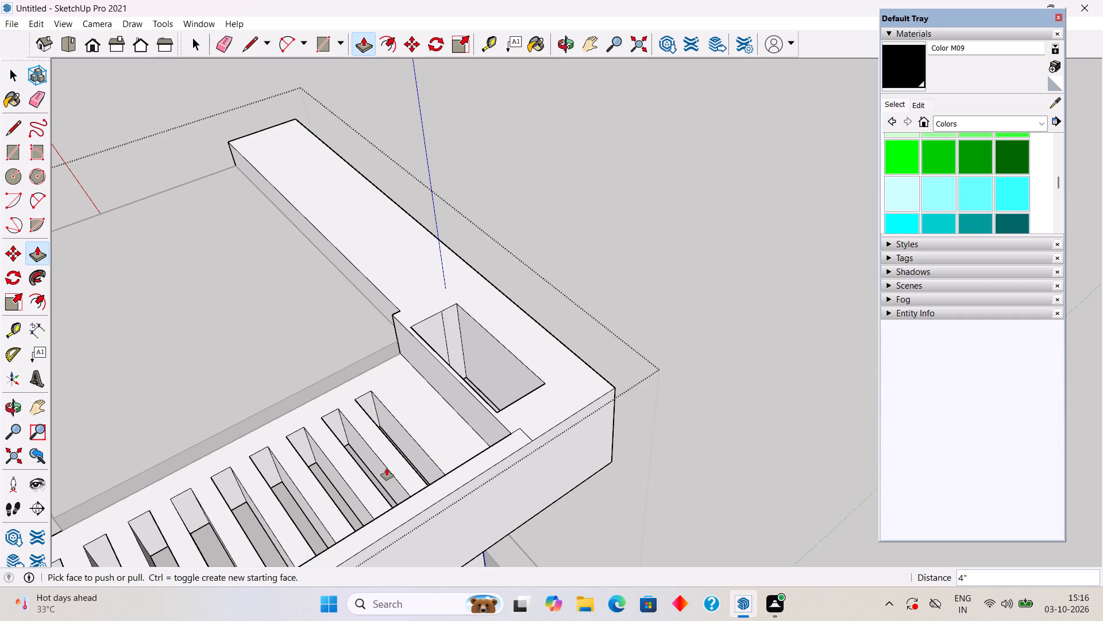
click(387, 468)
key(space)
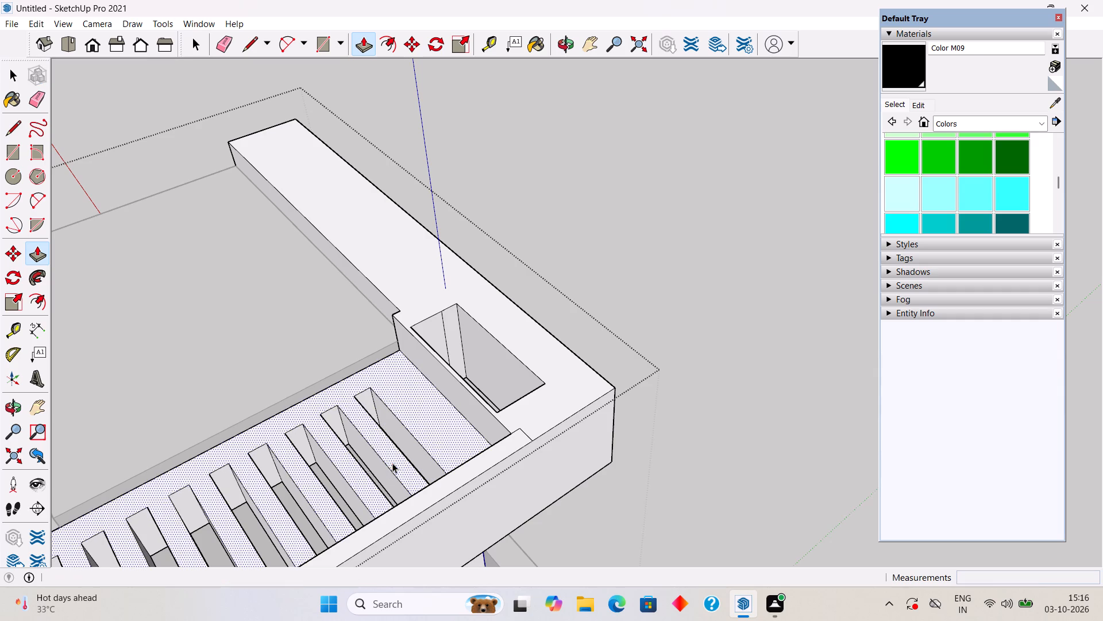
click(386, 476)
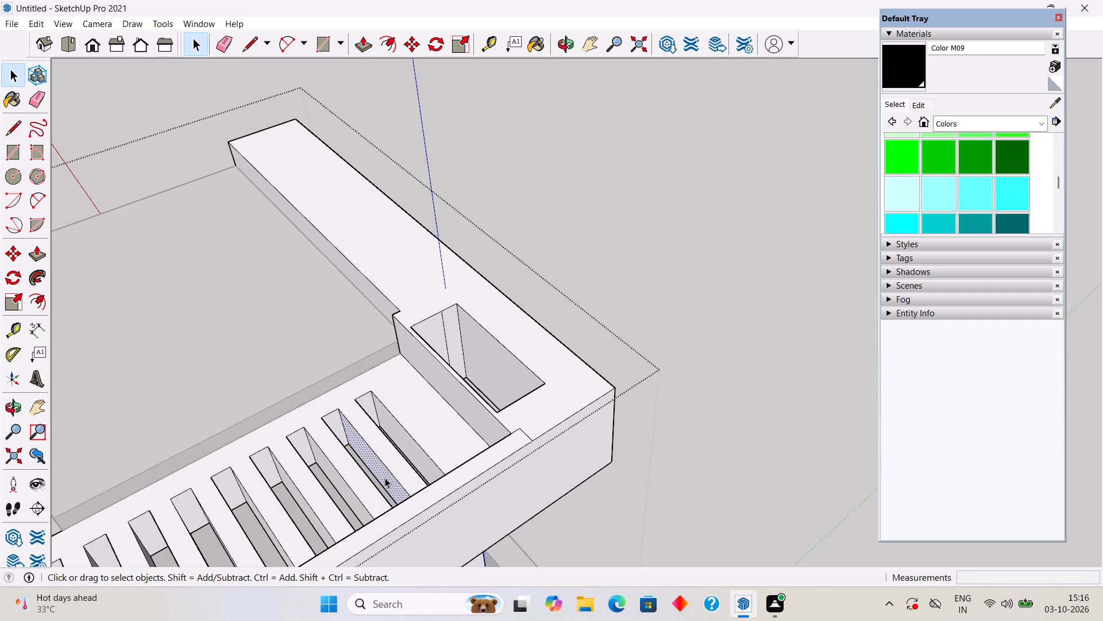
key(p)
click(385, 477)
click(401, 460)
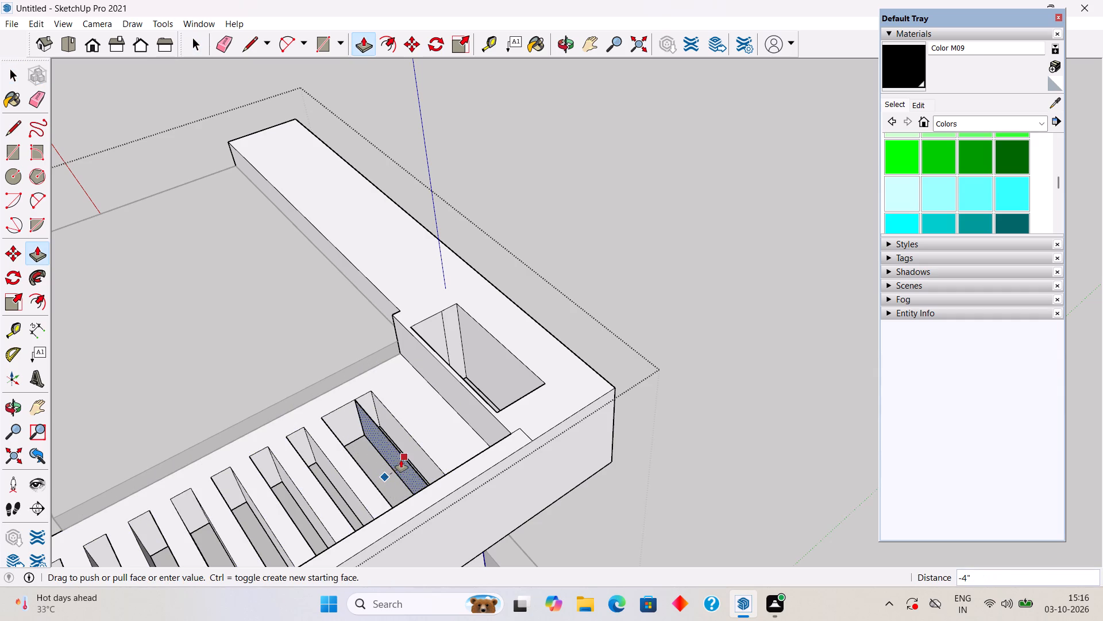
Close the slot beside the newly merged opening by 4", and merge the following two slots by pushing their divider 4".
scroll(355, 494, down, 20)
scroll(355, 494, down, 1)
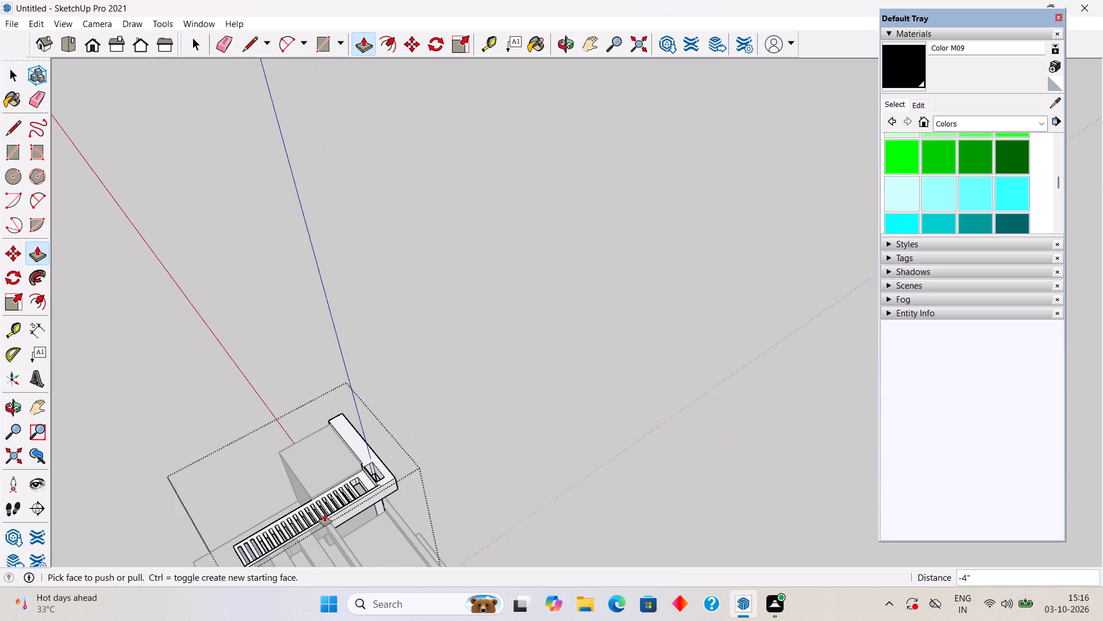
scroll(258, 563, up, 18)
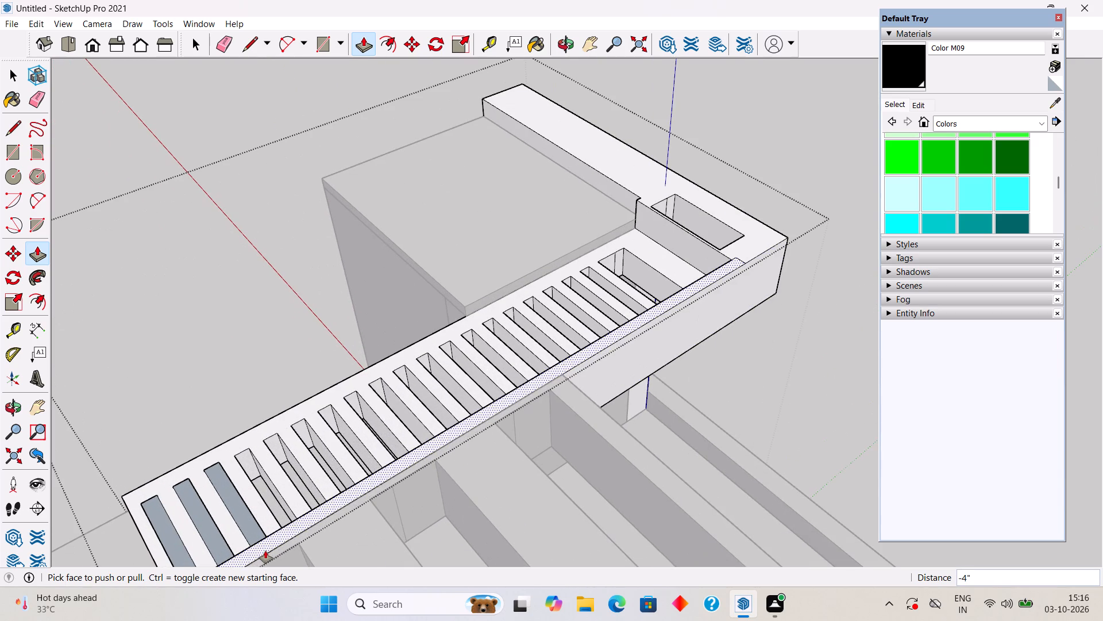
click(613, 287)
click(613, 297)
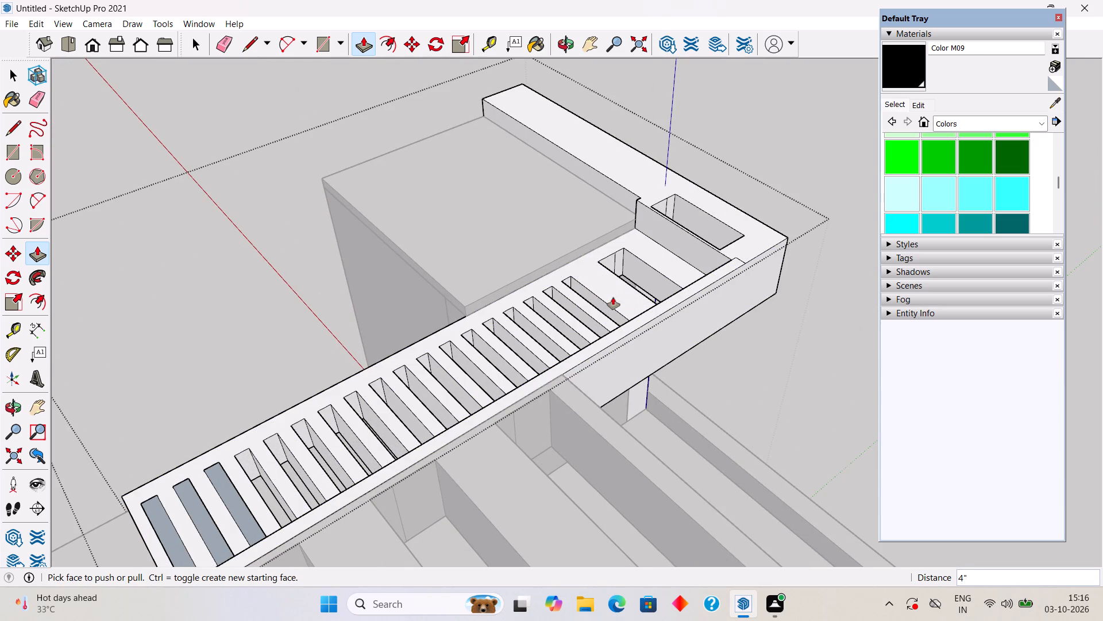
click(594, 323)
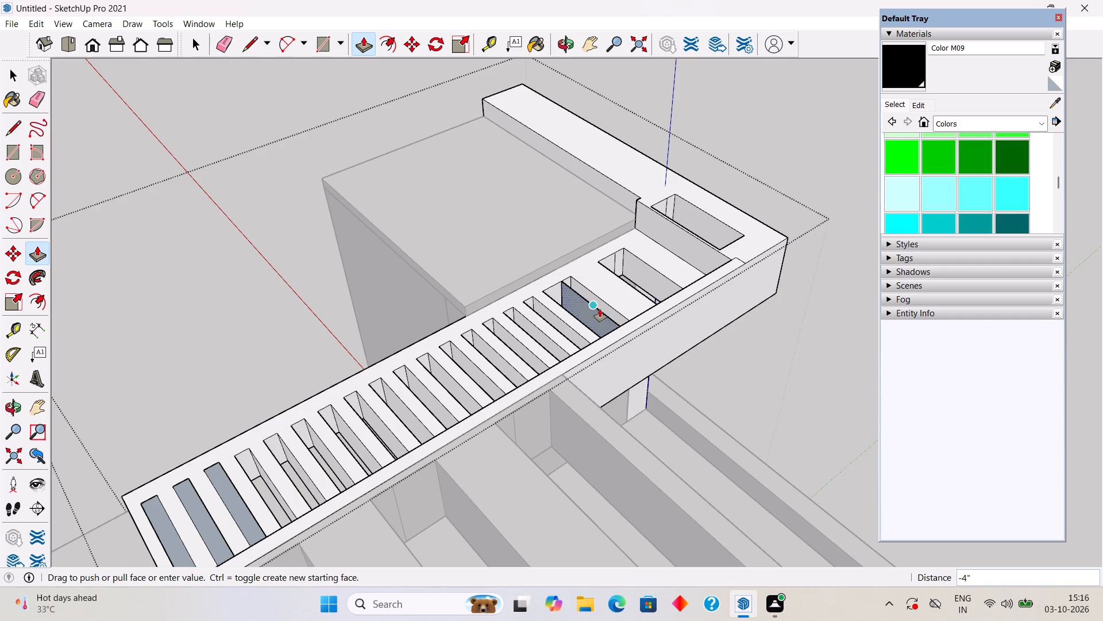
click(600, 309)
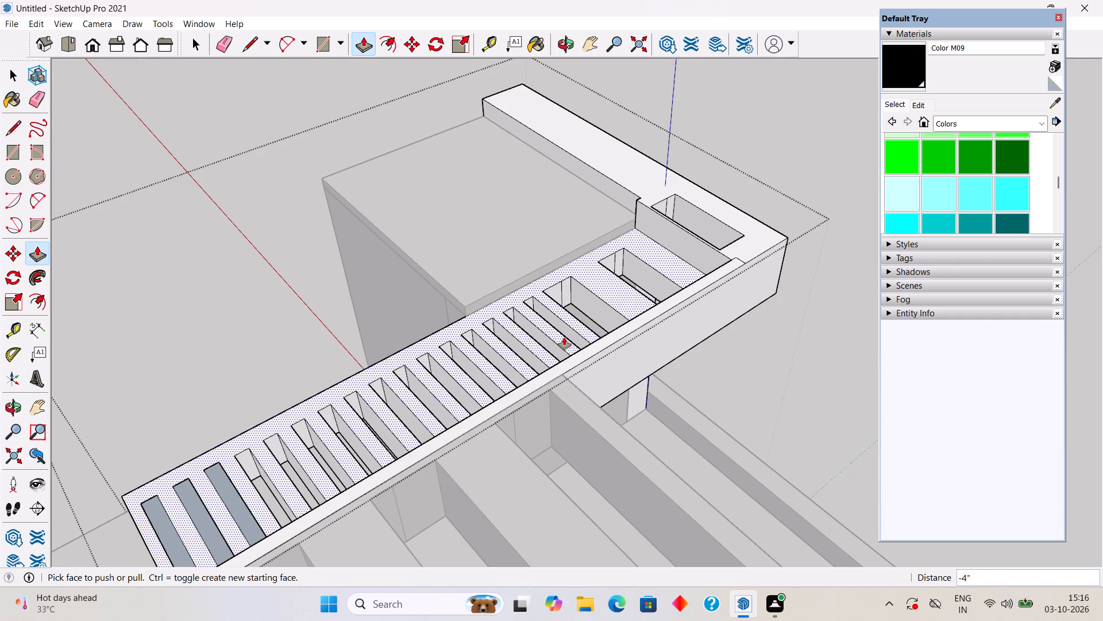
Continue along the strip, closing the next narrow slot by 4" and pushing the following divider 4" to form another wide opening.
click(569, 327)
click(569, 340)
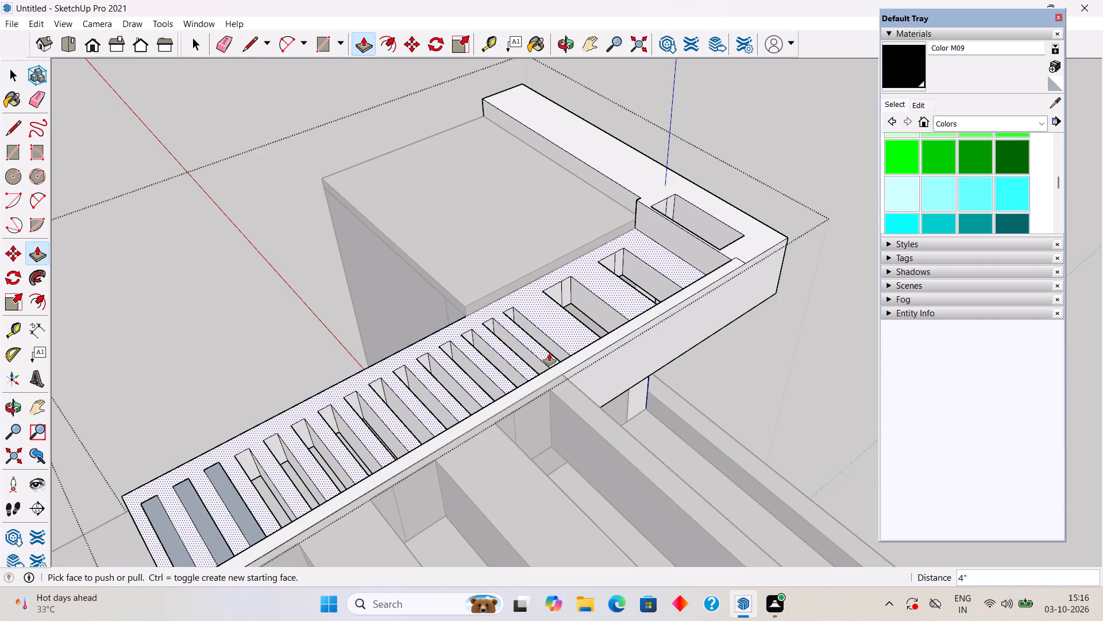
click(538, 360)
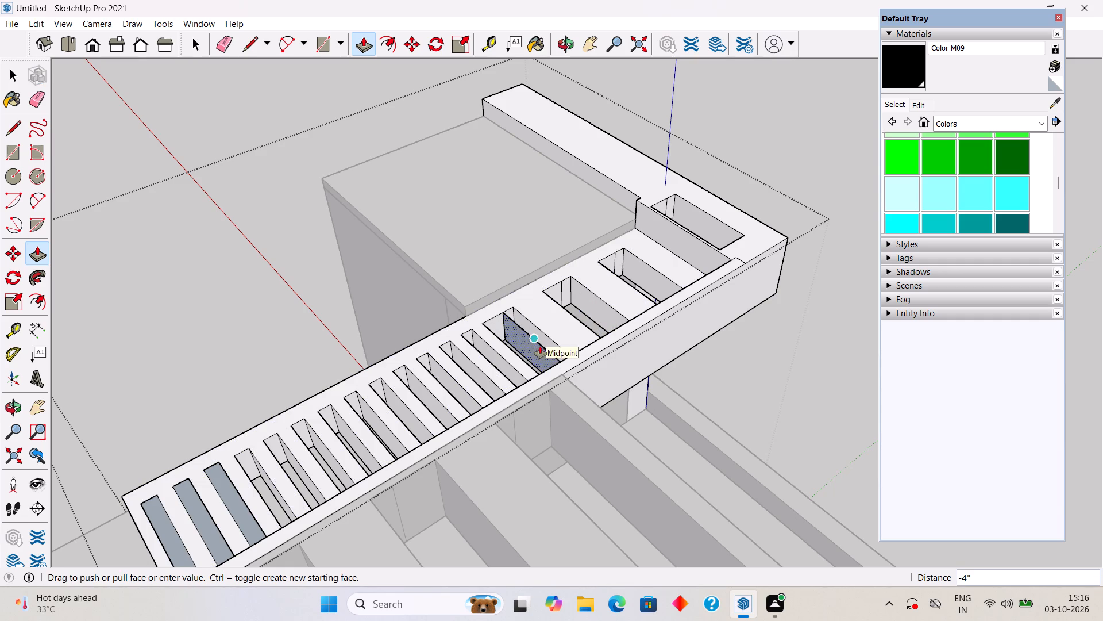
click(540, 346)
click(516, 366)
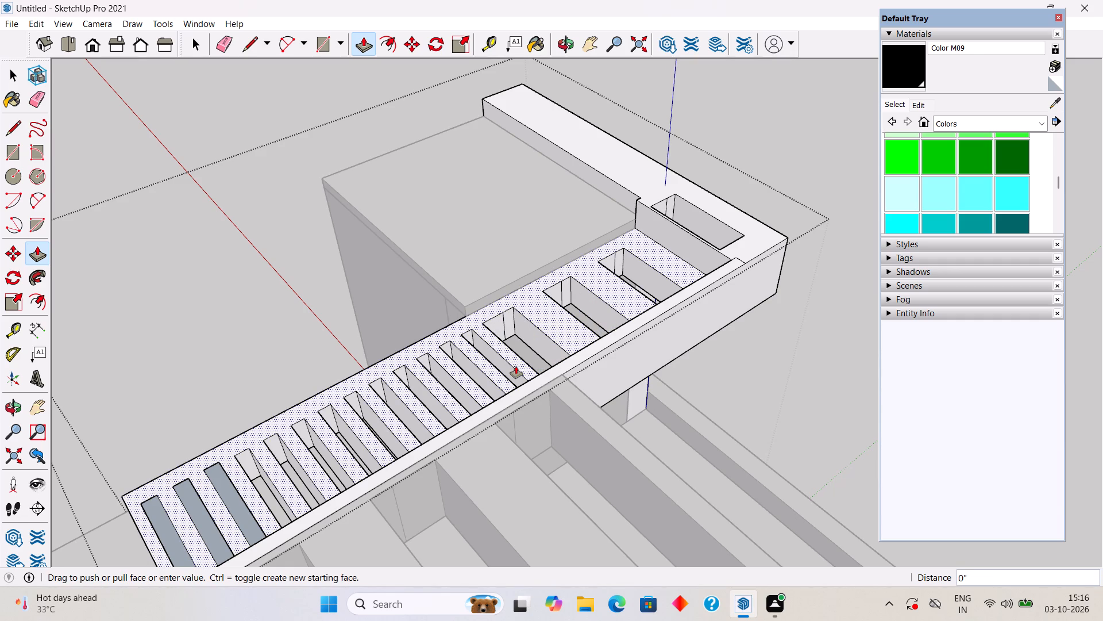
key(space)
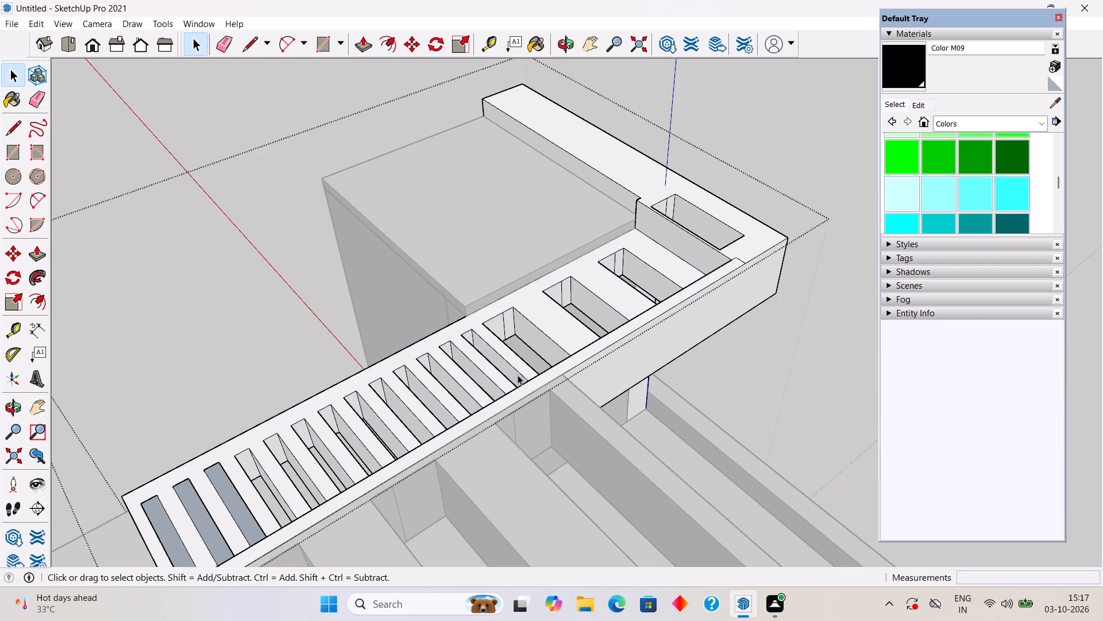
click(518, 375)
click(277, 227)
Close the narrow slot beside the third wide opening past the step by 4", and merge the following pair by pushing their divider 4".
scroll(480, 401, up, 5)
click(529, 353)
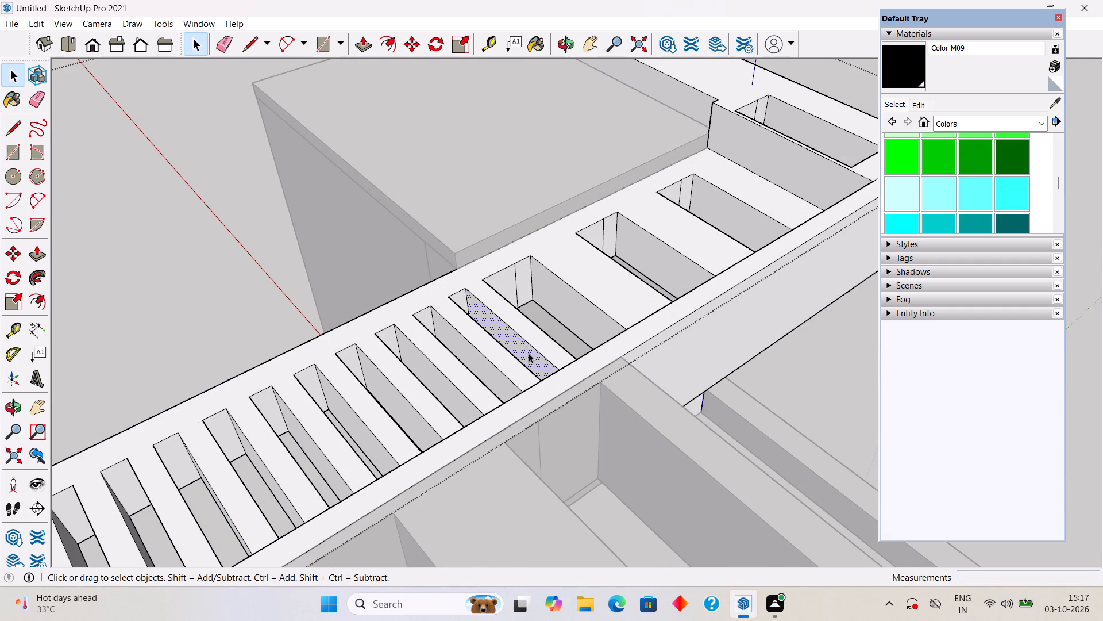
key(p)
click(529, 353)
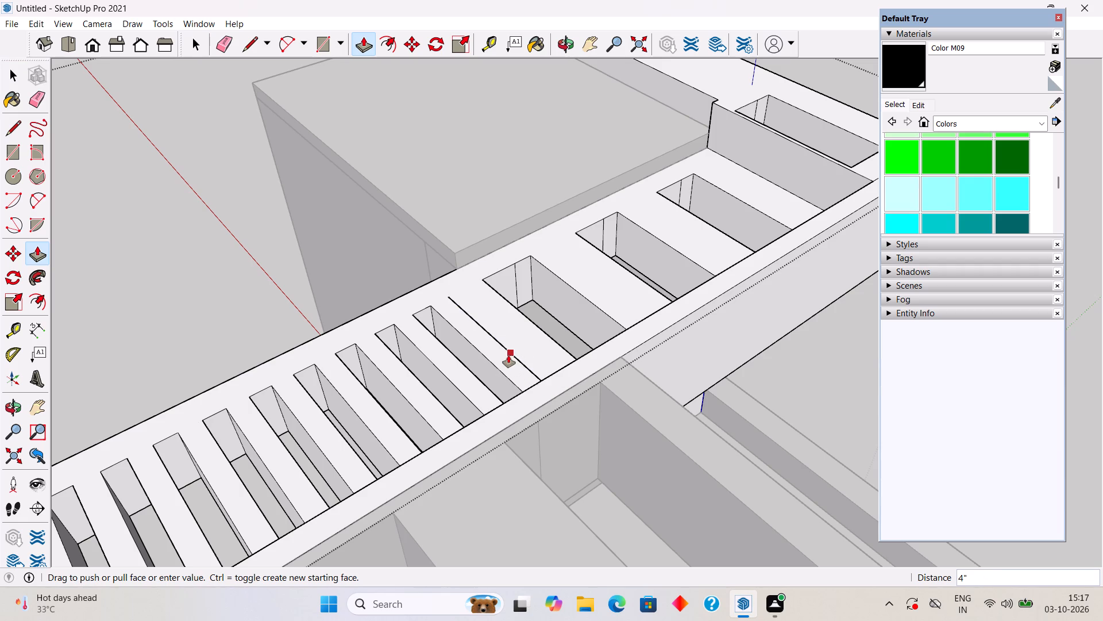
click(508, 355)
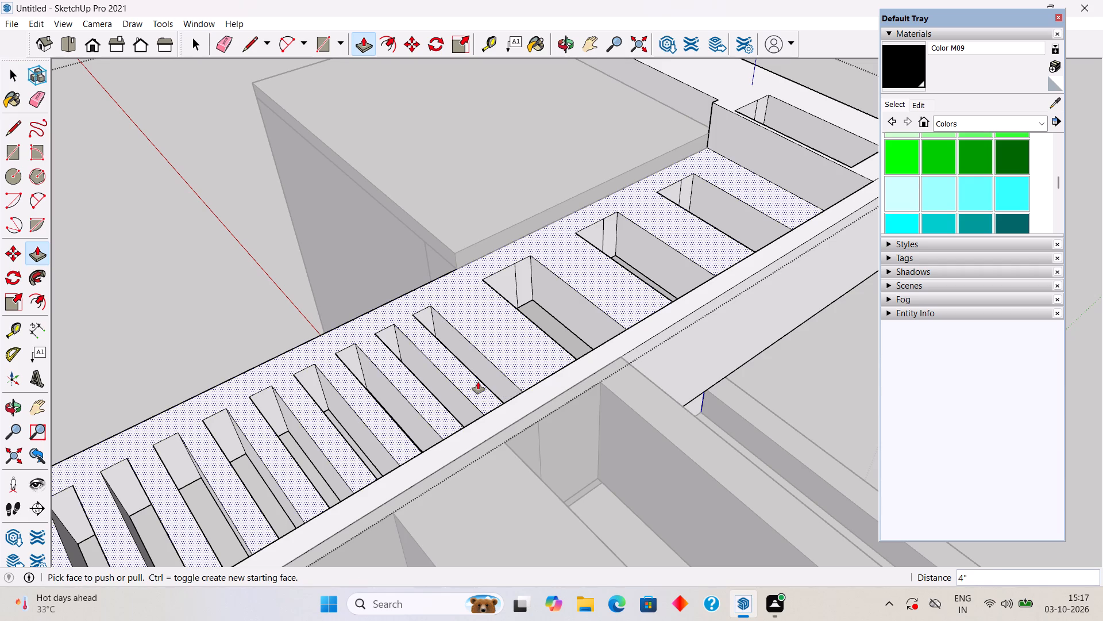
click(464, 398)
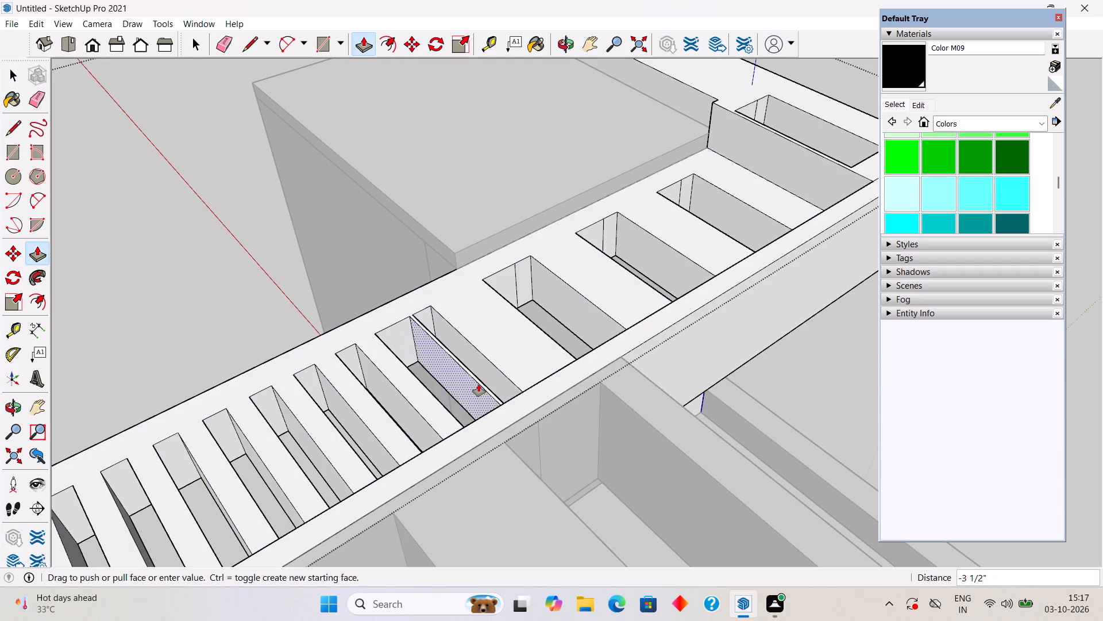
click(479, 383)
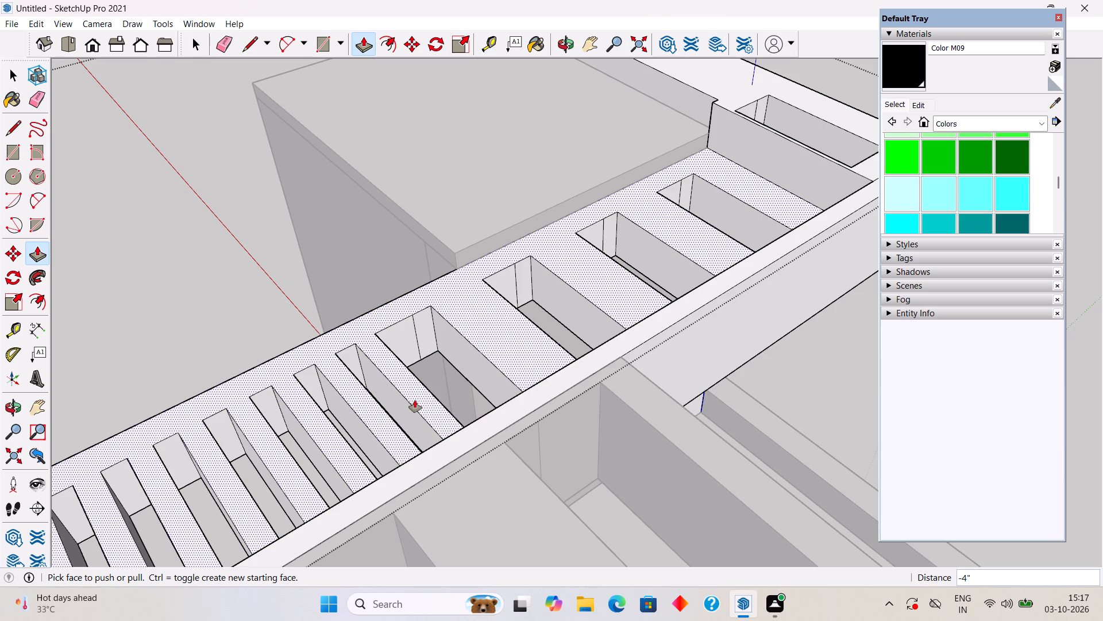
Pull the side face of the narrow slot next to the latest wide opening 4" to close that slot.
click(415, 400)
key(space)
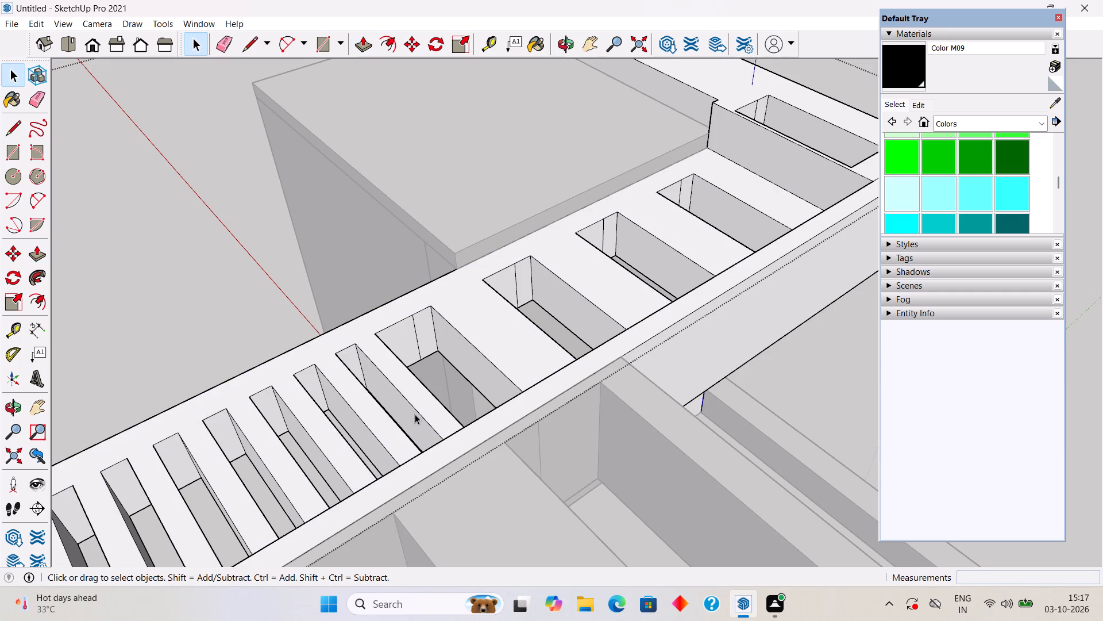
click(415, 415)
key(p)
click(415, 415)
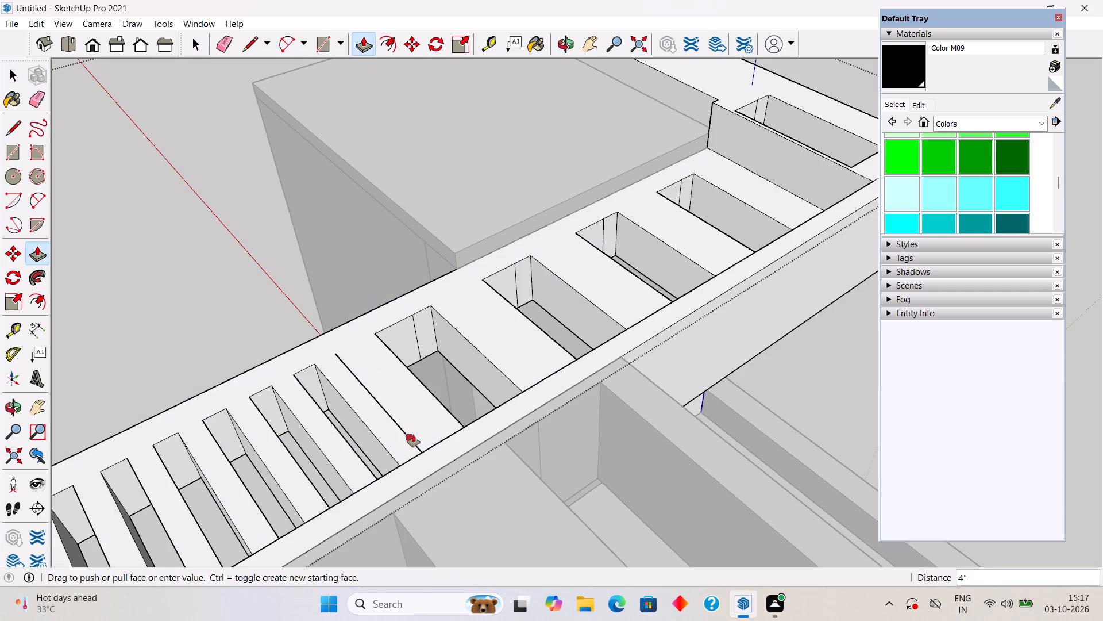
click(412, 435)
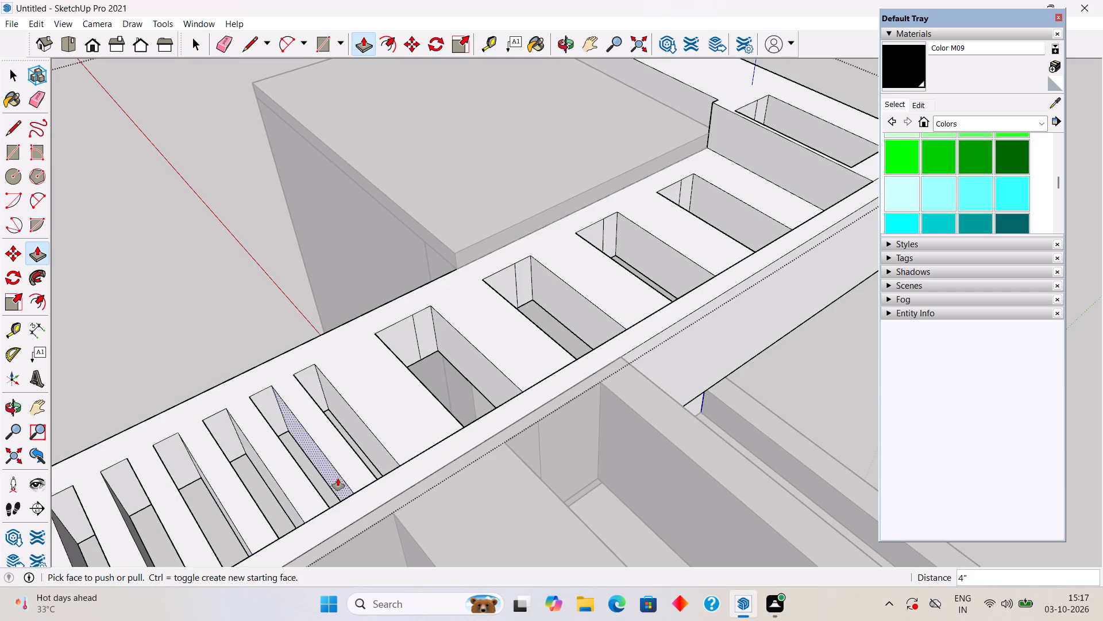
Merge the next two slots by pushing their divider 4", and close the narrow slot beside the new opening by 4".
click(338, 478)
click(354, 453)
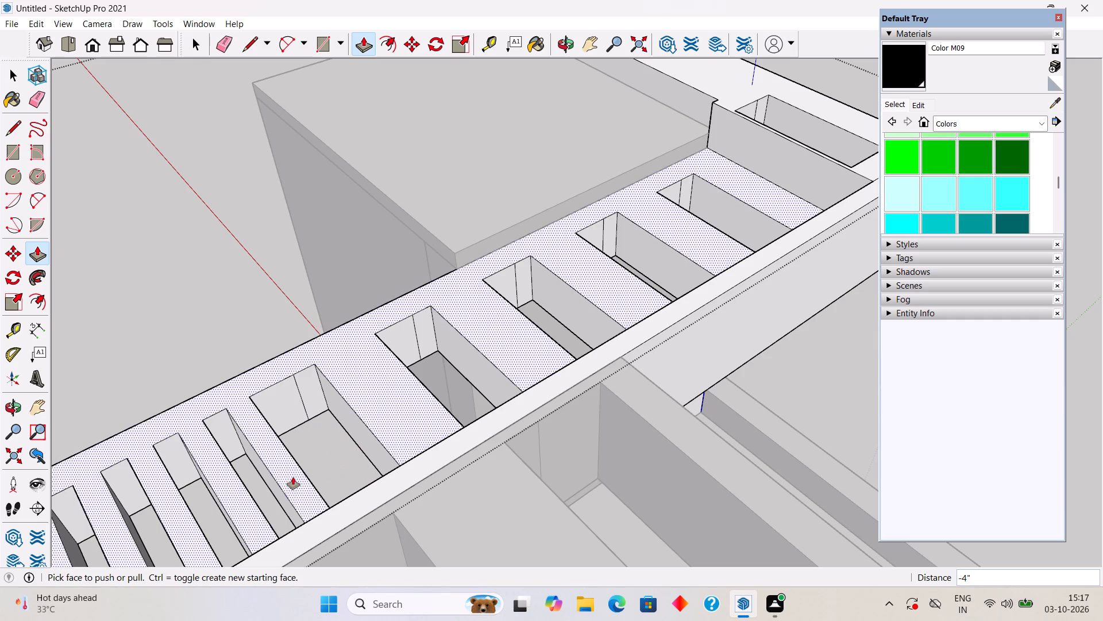
click(280, 493)
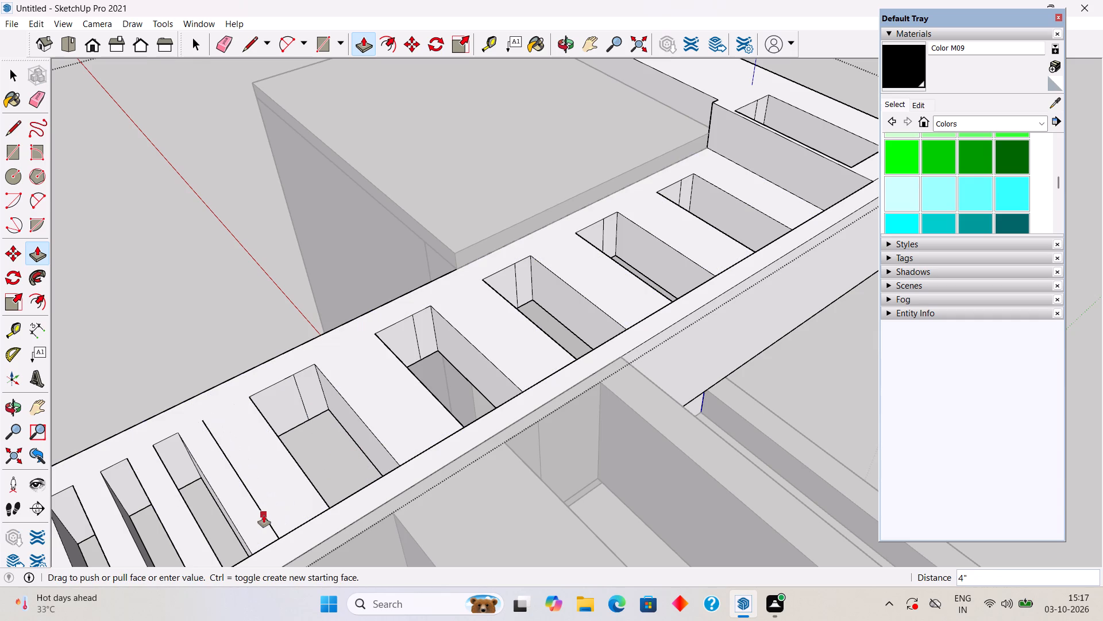
click(262, 517)
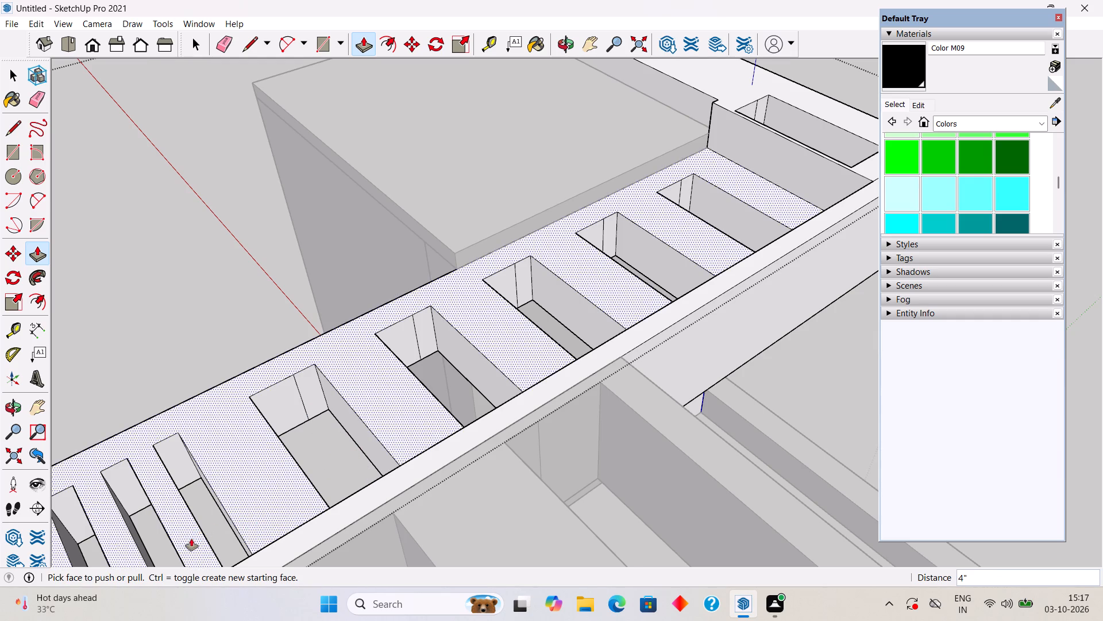
Push the divider between the following two narrow slots 4" to merge them into another wide opening.
scroll(202, 507, down, 17)
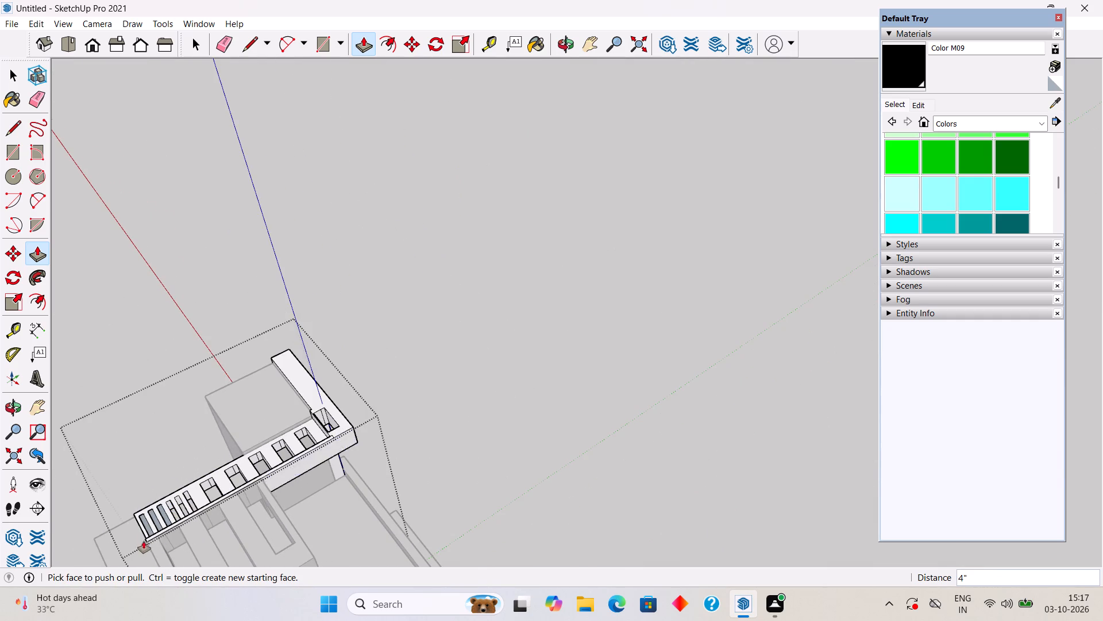
scroll(144, 545, up, 17)
scroll(160, 534, down, 1)
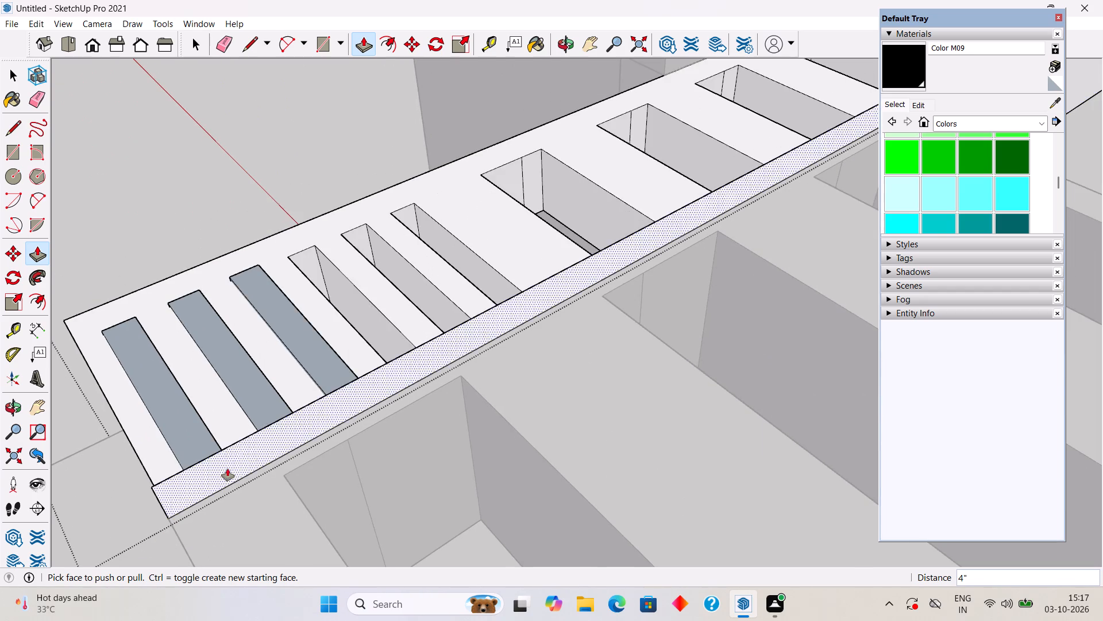
click(425, 275)
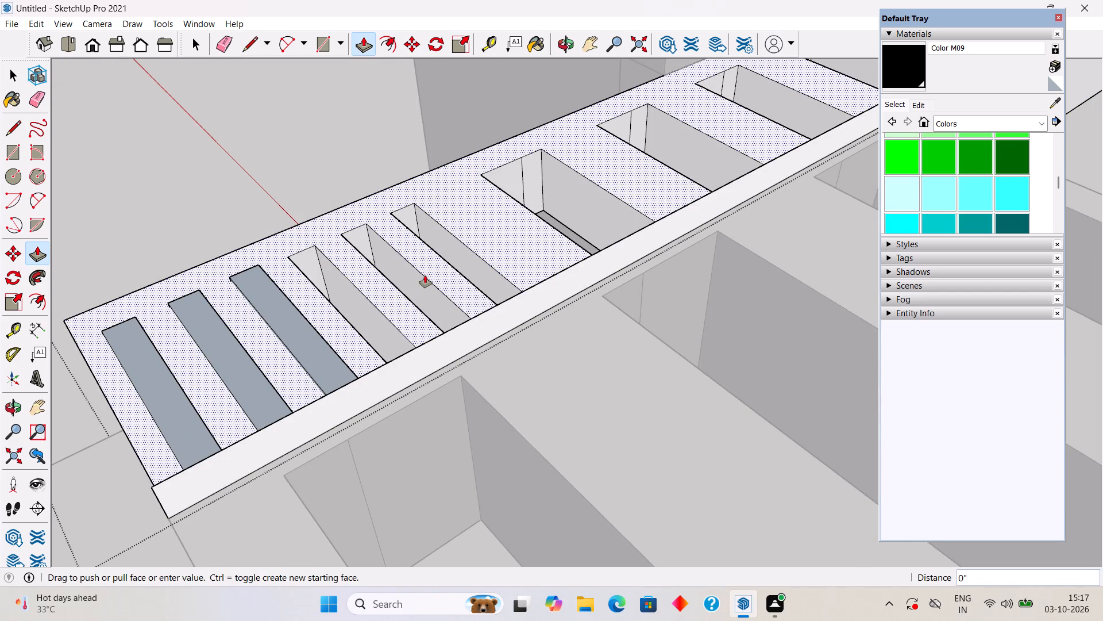
key(space)
click(426, 290)
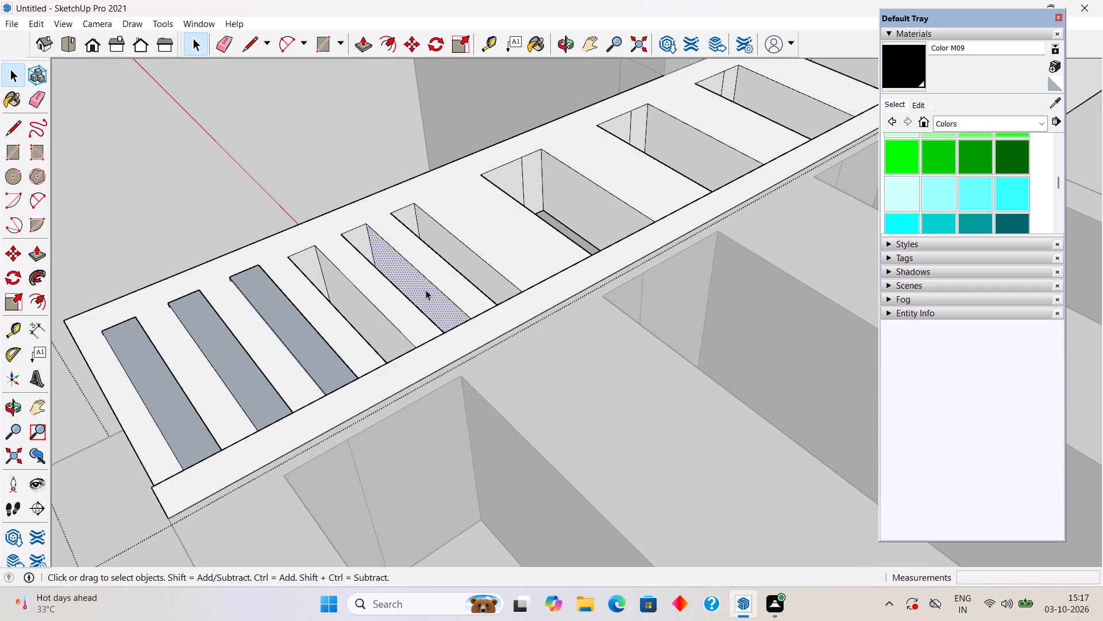
key(p)
click(426, 290)
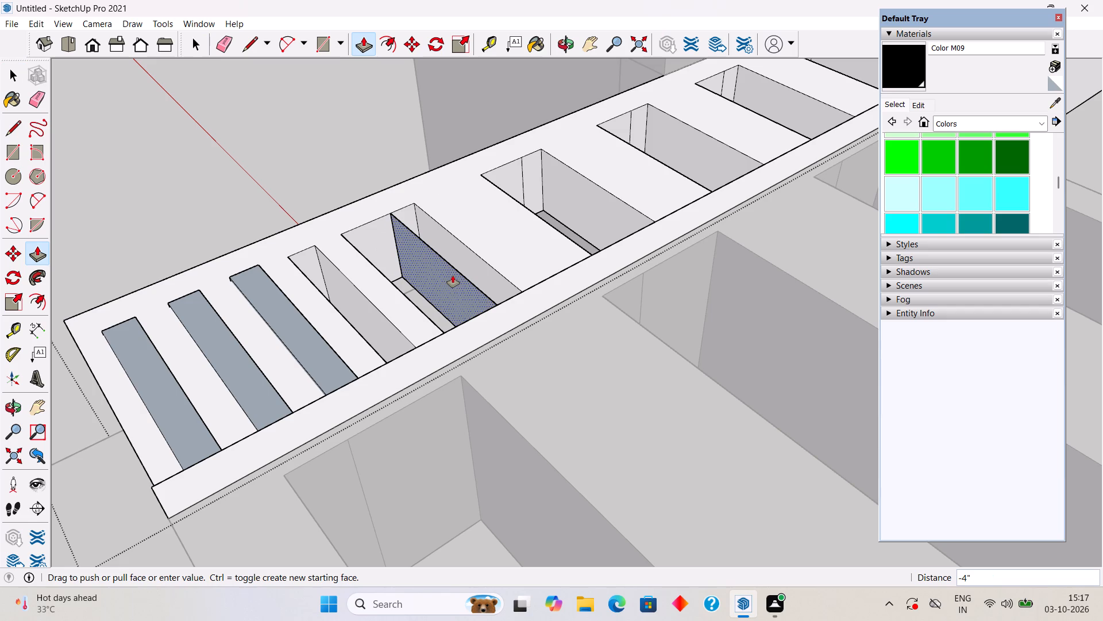
click(453, 275)
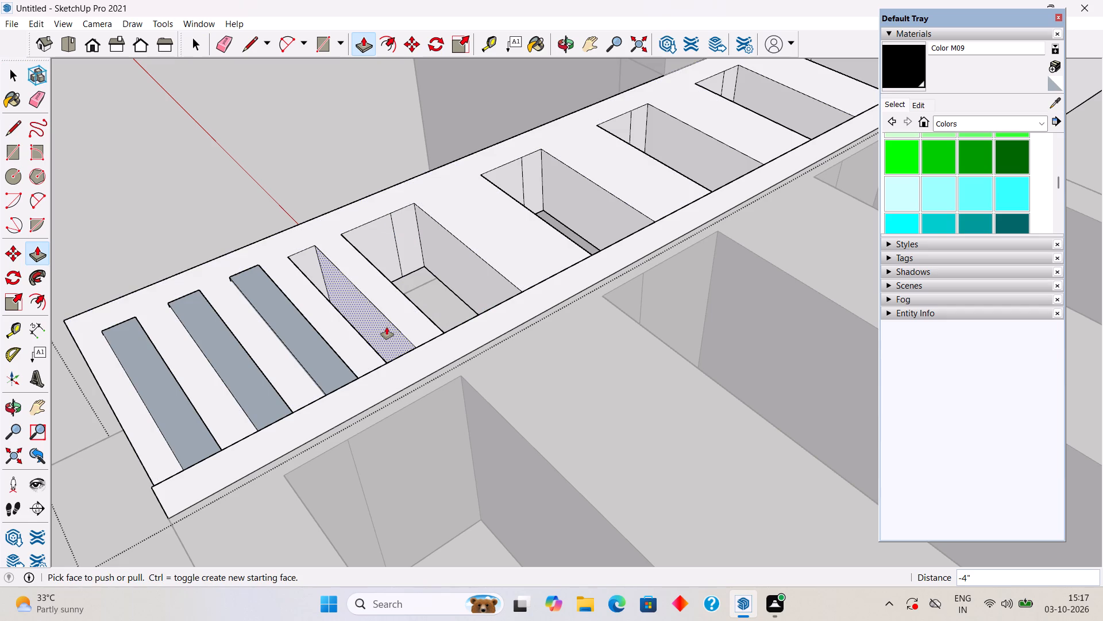
Delete the blue-grey face filling the third slot from the free end of the roof strip.
key(space)
click(334, 374)
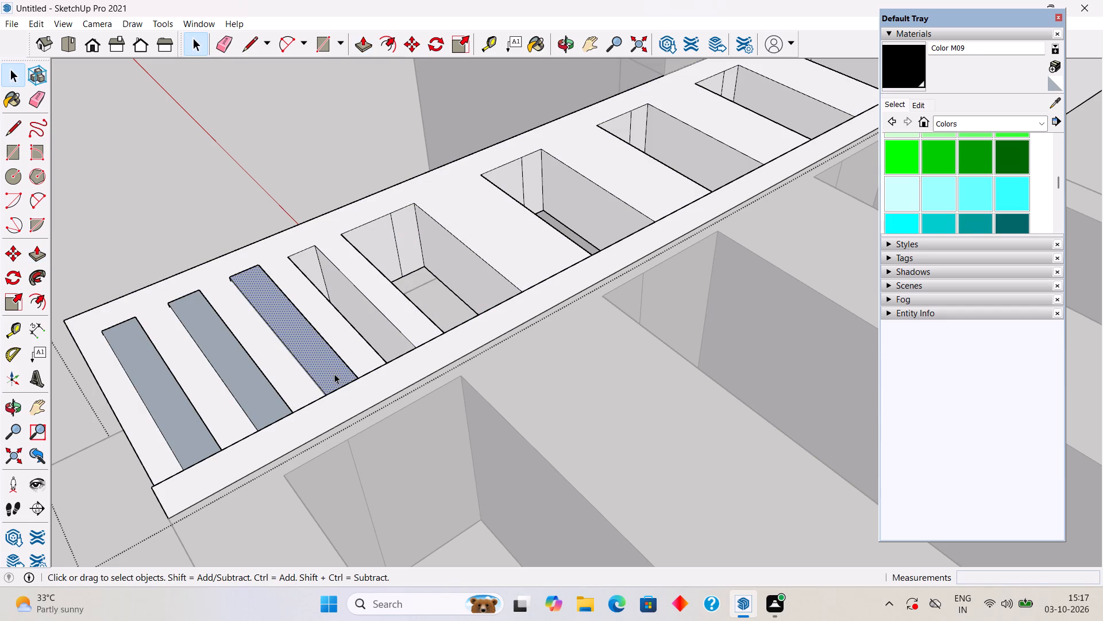
key(Delete)
click(334, 374)
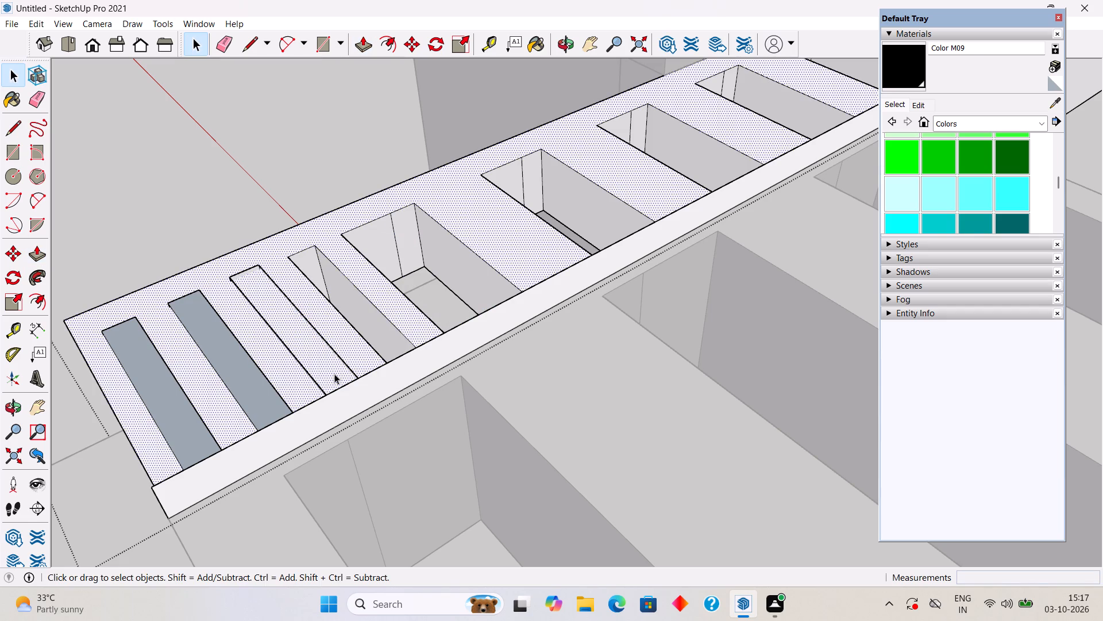
click(334, 374)
double_click(317, 363)
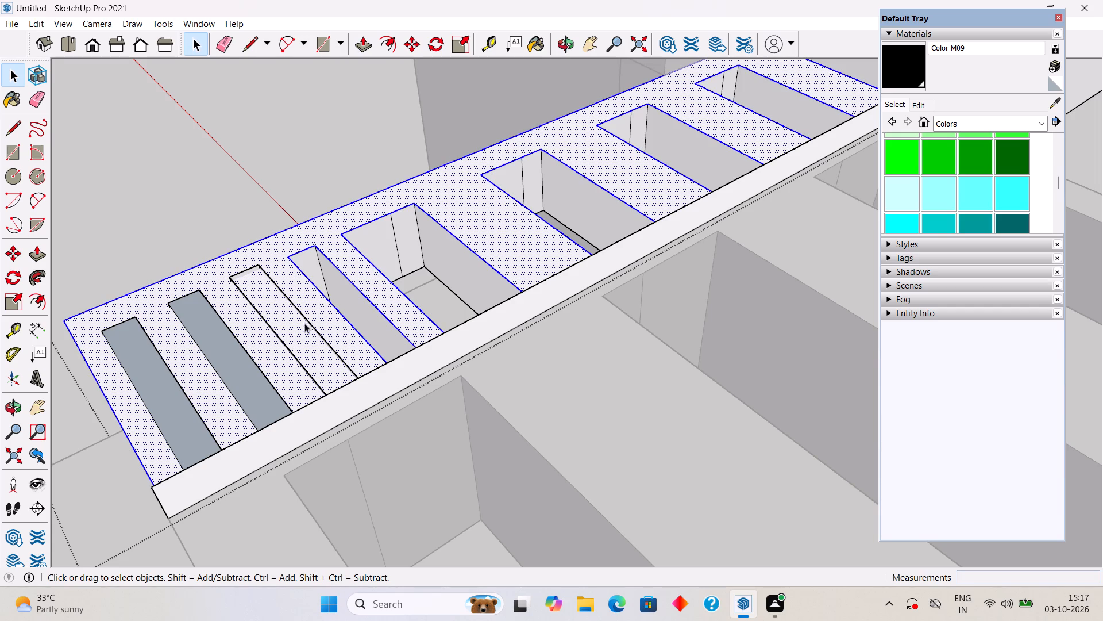
click(228, 186)
Delete the blue-grey face filling the second slot from the free end of the roof strip.
scroll(254, 374, down, 9)
middle_drag(259, 400, 281, 318)
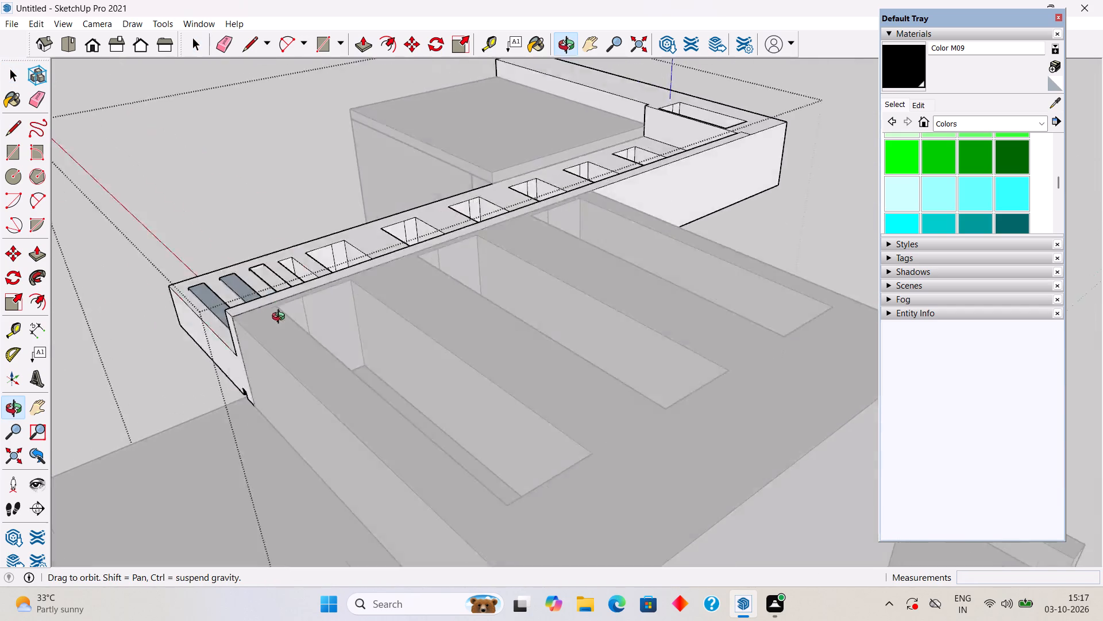
middle_drag(281, 318, 361, 223)
scroll(361, 222, down, 4)
middle_drag(369, 238, 525, 124)
scroll(525, 123, down, 4)
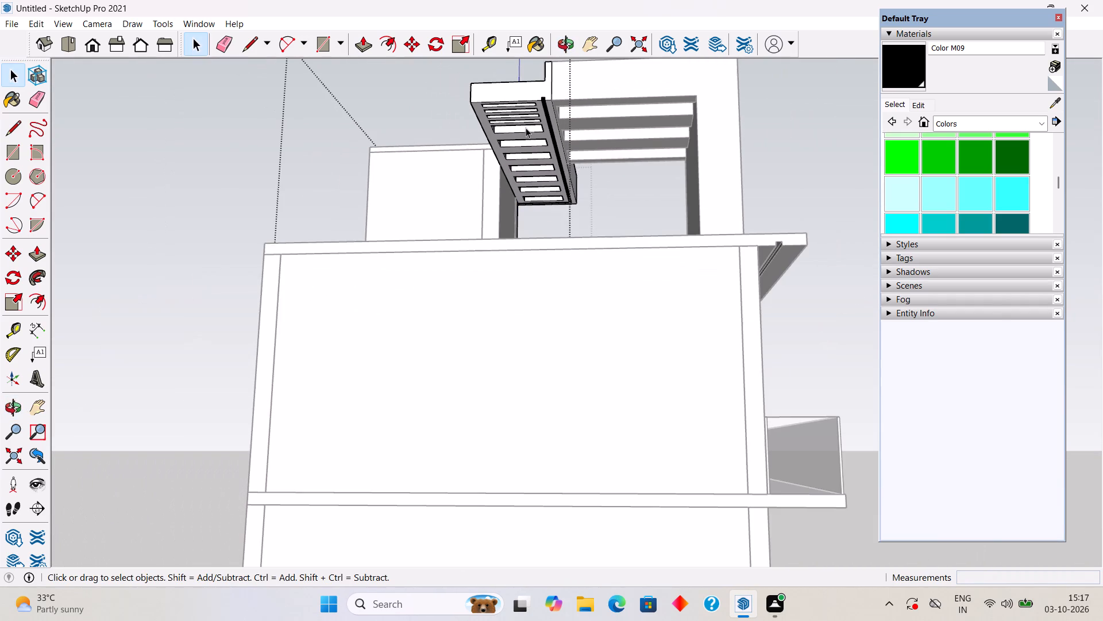
drag(522, 101, 557, 161)
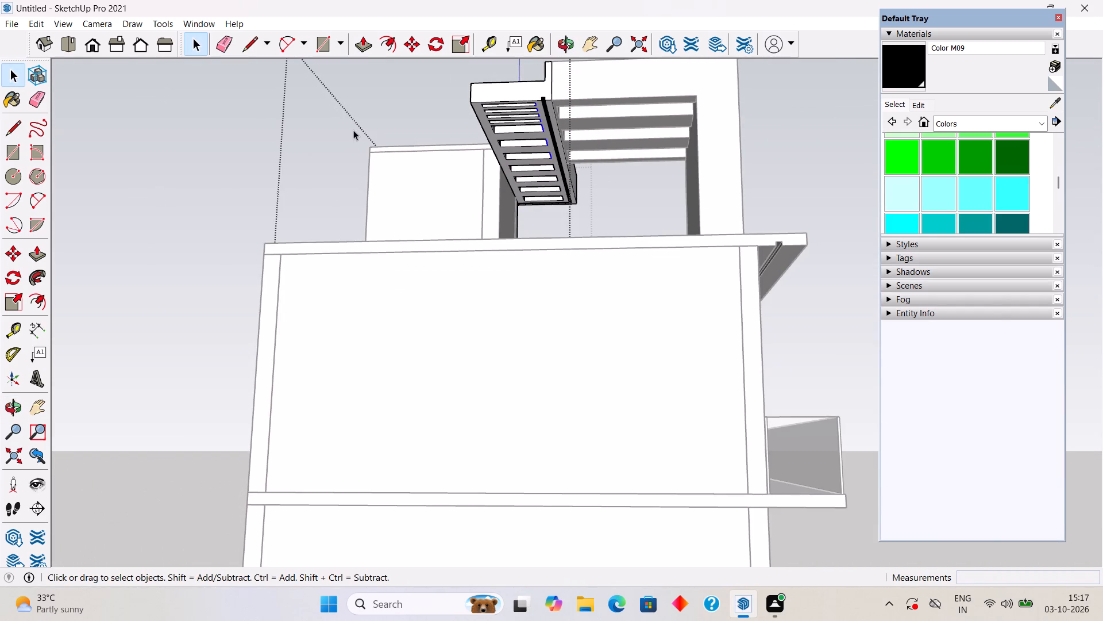
click(353, 129)
middle_drag(442, 116, 645, 452)
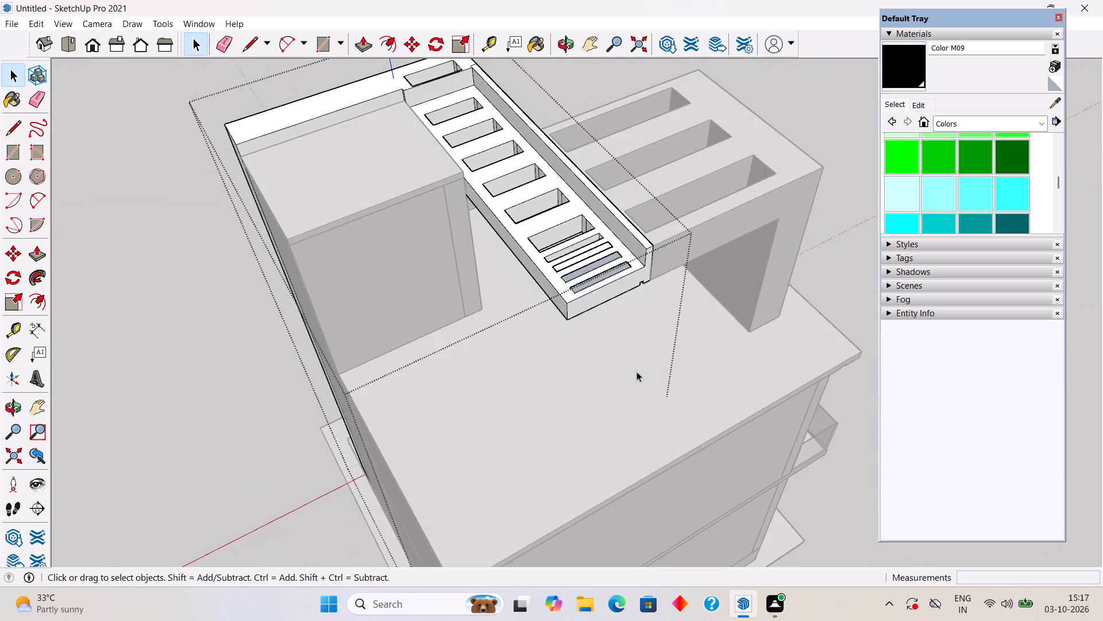
scroll(629, 327, up, 5)
middle_drag(577, 240, 587, 312)
scroll(561, 324, up, 5)
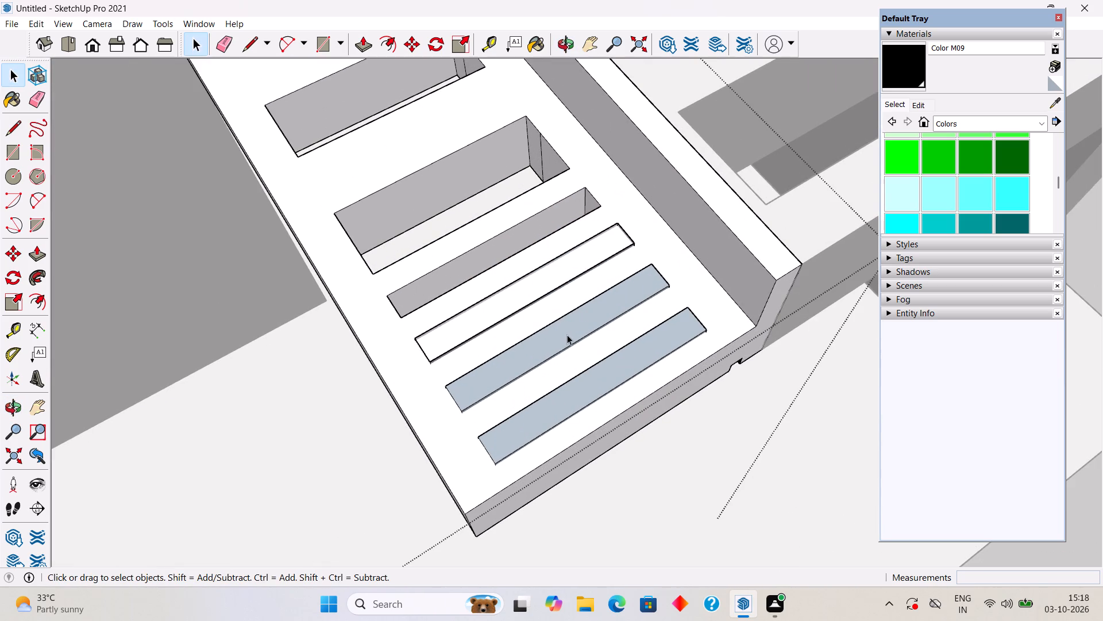
click(567, 335)
key(Delete)
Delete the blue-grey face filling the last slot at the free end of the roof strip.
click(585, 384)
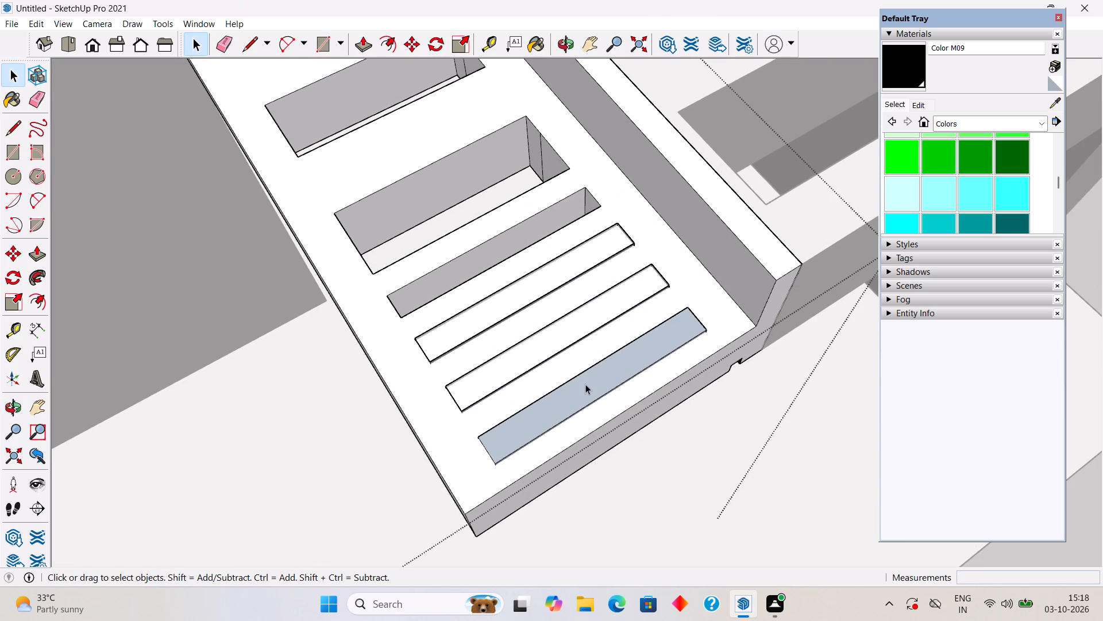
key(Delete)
Examine the slotted roof strip from above and below to check whether the end slots are open.
middle_drag(581, 365, 534, 239)
scroll(534, 241, down, 4)
middle_drag(552, 381, 579, 157)
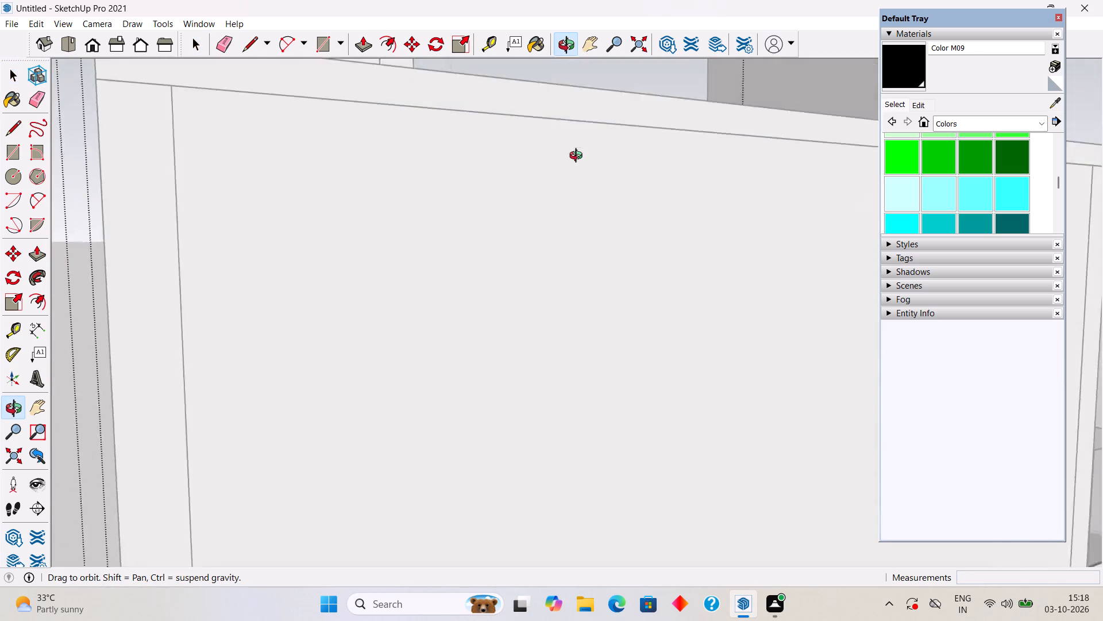
middle_drag(579, 157, 567, 267)
scroll(579, 140, down, 1)
scroll(567, 267, down, 9)
middle_drag(496, 269, 12, 265)
middle_drag(570, 80, 70, 118)
scroll(549, 104, up, 4)
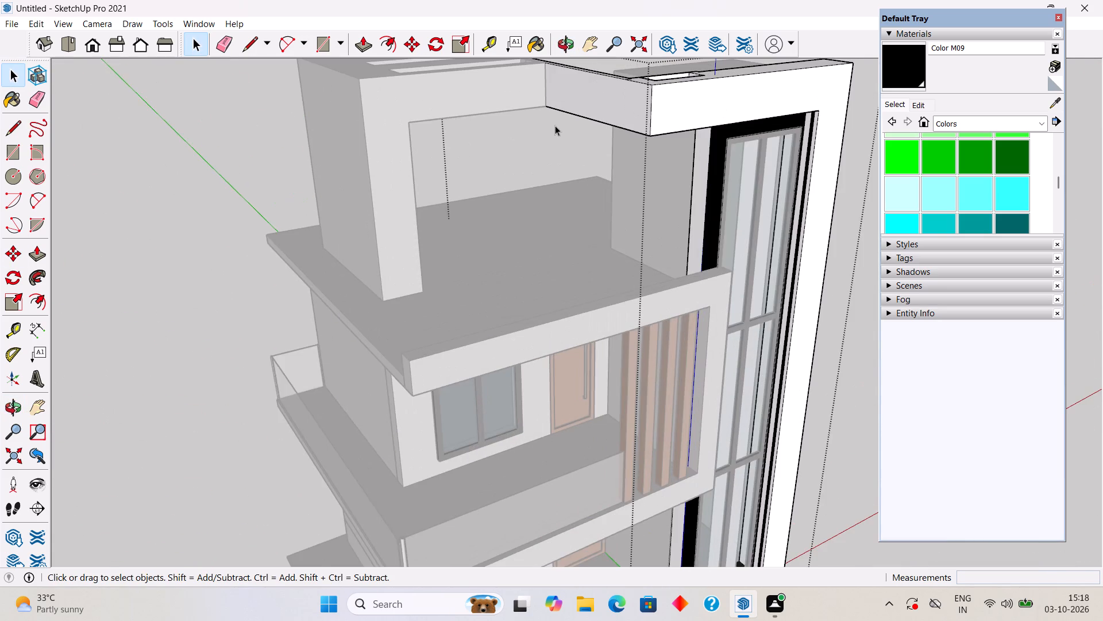
scroll(555, 125, down, 14)
middle_drag(551, 193, 549, 49)
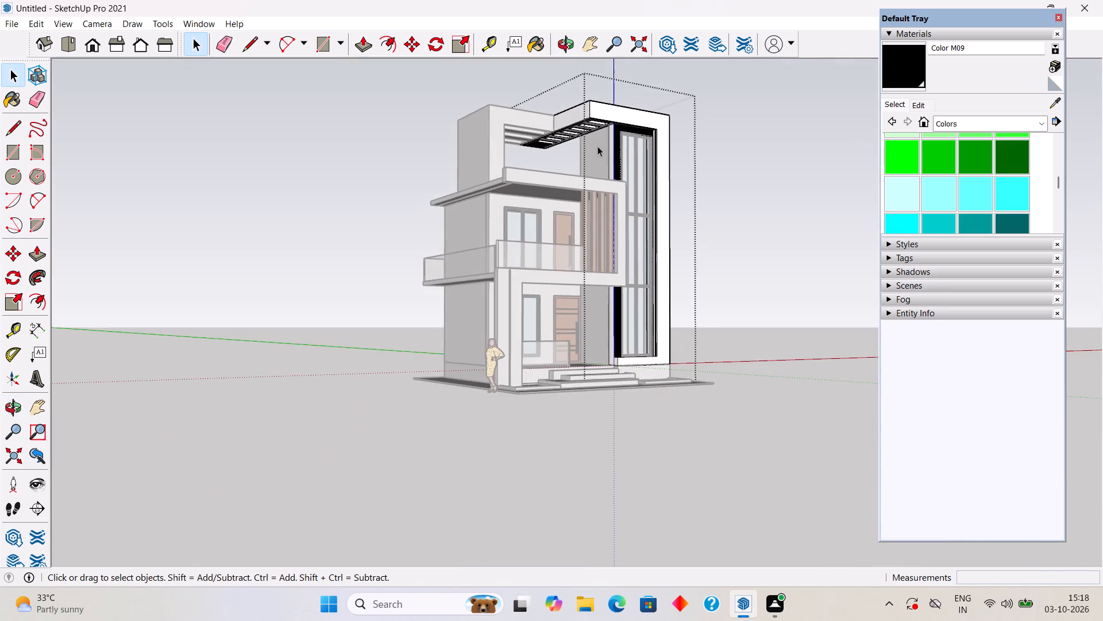
scroll(599, 148, up, 8)
middle_drag(509, 152, 491, 83)
scroll(516, 126, up, 8)
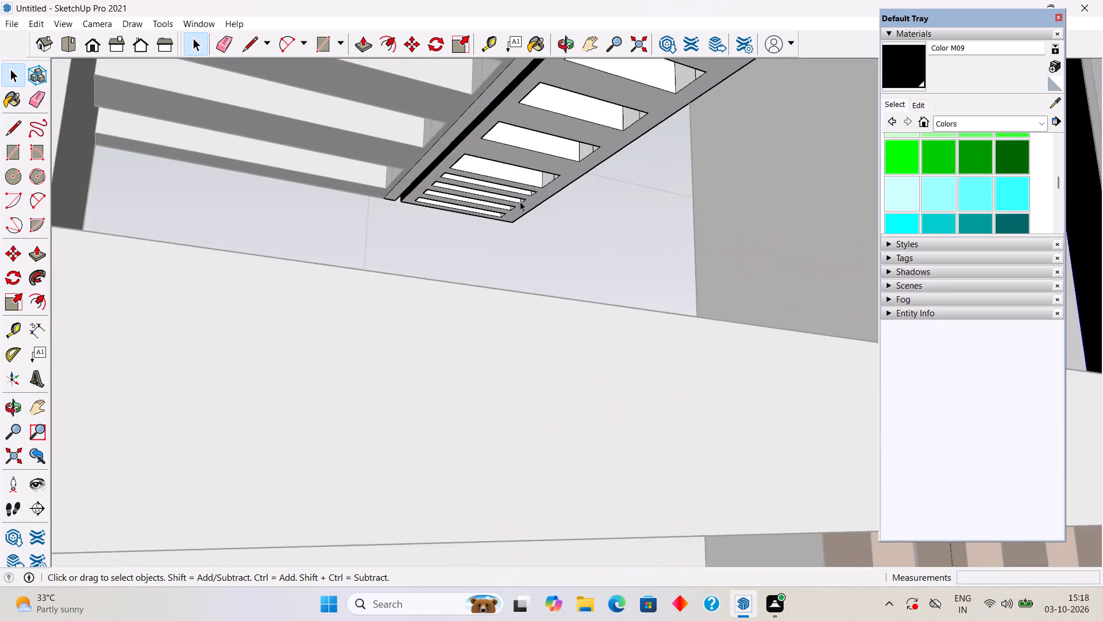
scroll(520, 201, up, 7)
middle_drag(499, 174, 527, 476)
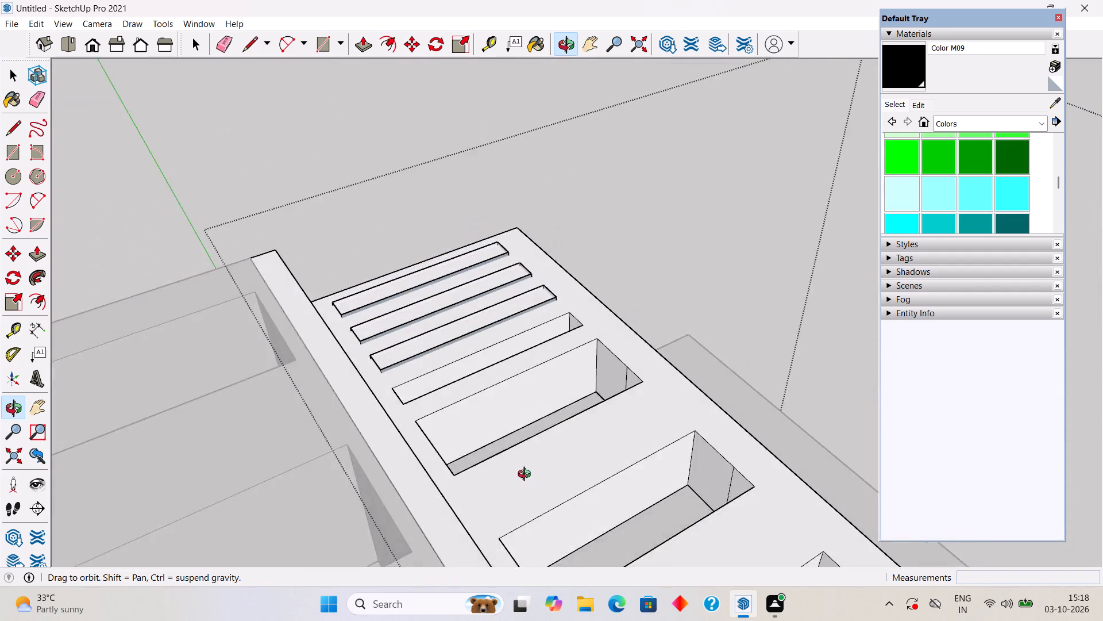
middle_drag(527, 476, 527, 482)
middle_drag(492, 356, 722, 415)
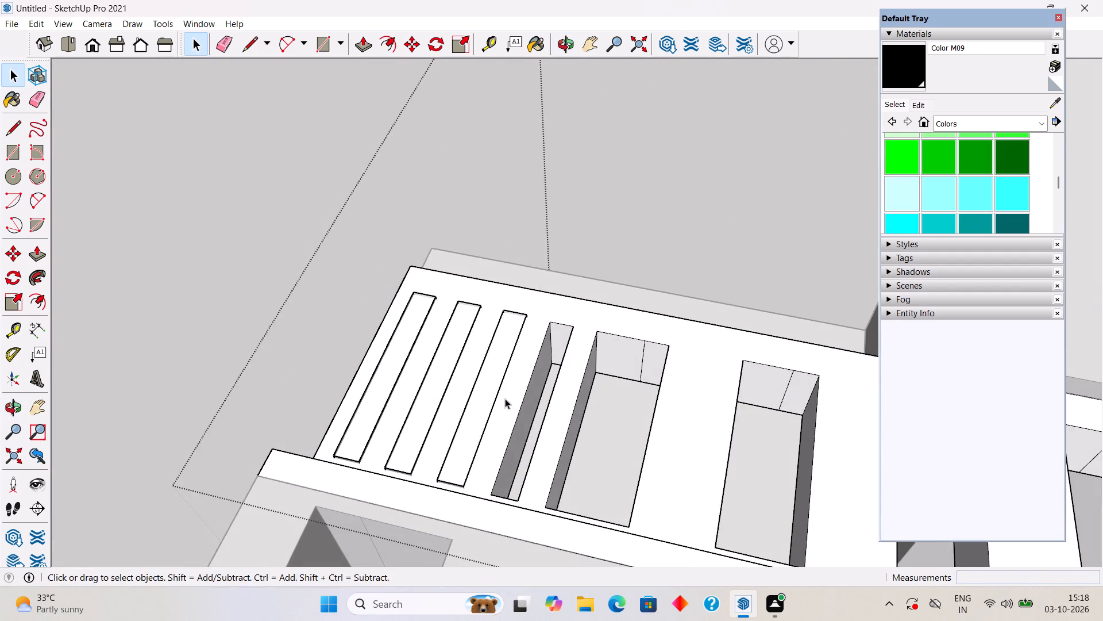
middle_drag(426, 390, 684, 281)
middle_drag(420, 519, 511, 384)
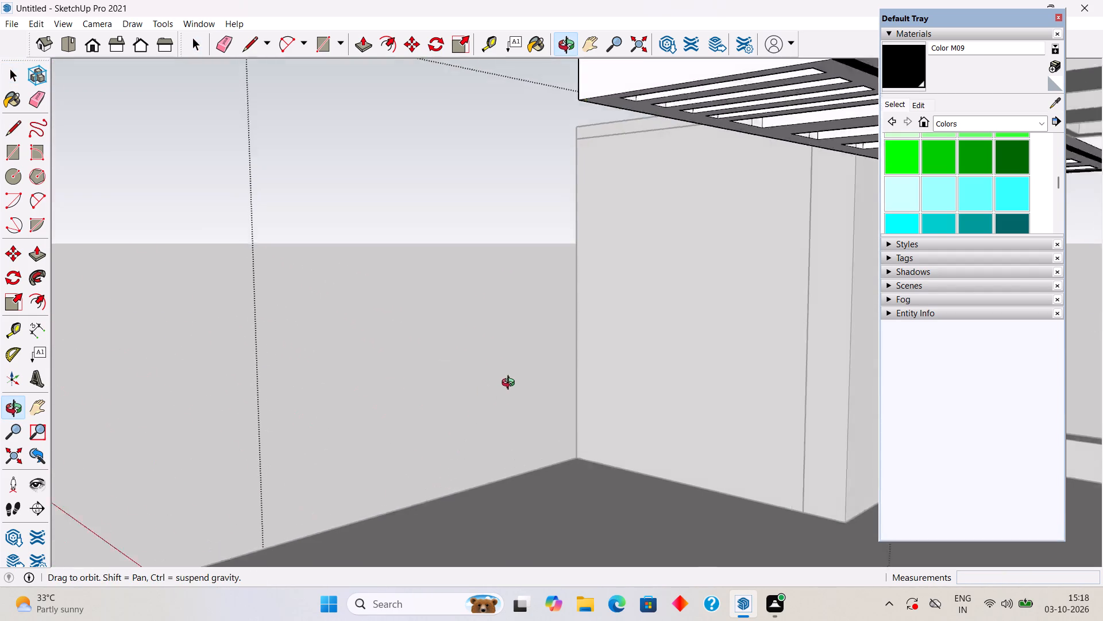
middle_drag(511, 384, 514, 418)
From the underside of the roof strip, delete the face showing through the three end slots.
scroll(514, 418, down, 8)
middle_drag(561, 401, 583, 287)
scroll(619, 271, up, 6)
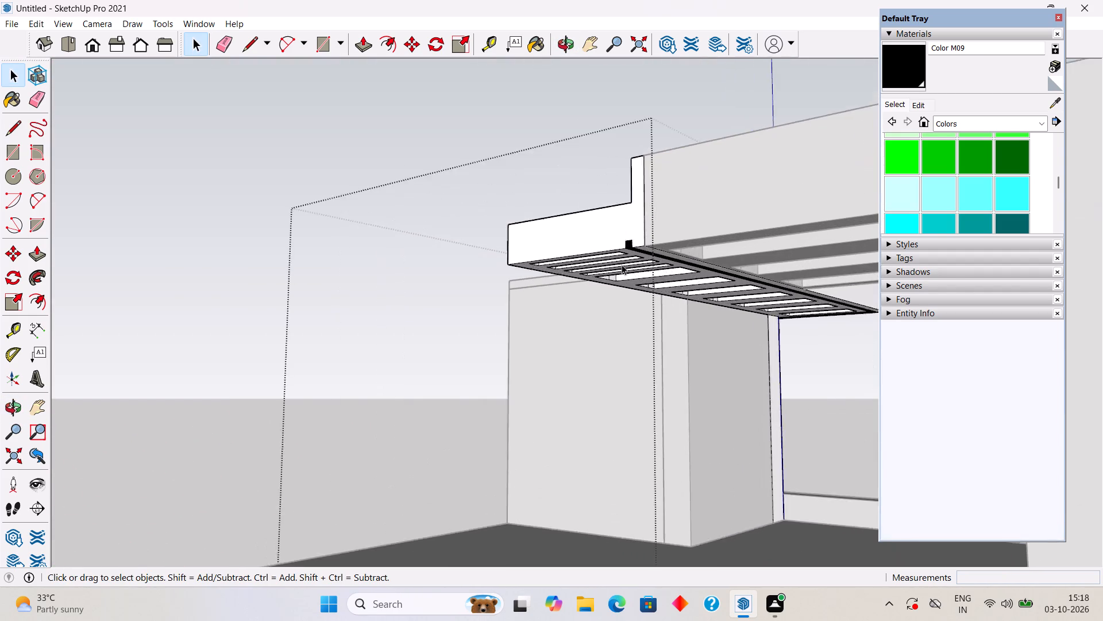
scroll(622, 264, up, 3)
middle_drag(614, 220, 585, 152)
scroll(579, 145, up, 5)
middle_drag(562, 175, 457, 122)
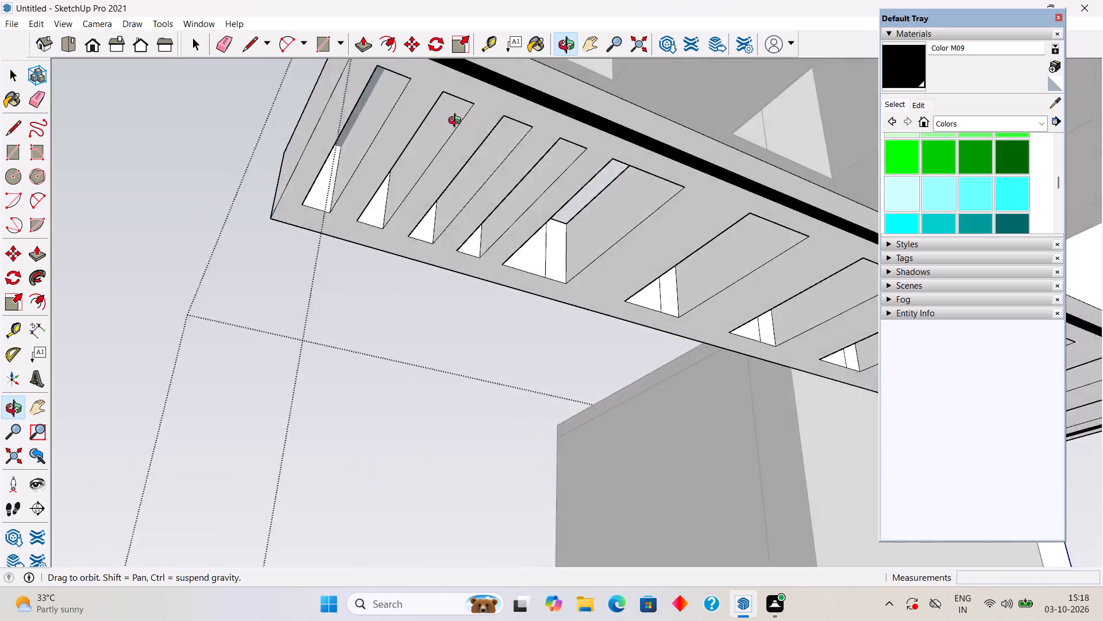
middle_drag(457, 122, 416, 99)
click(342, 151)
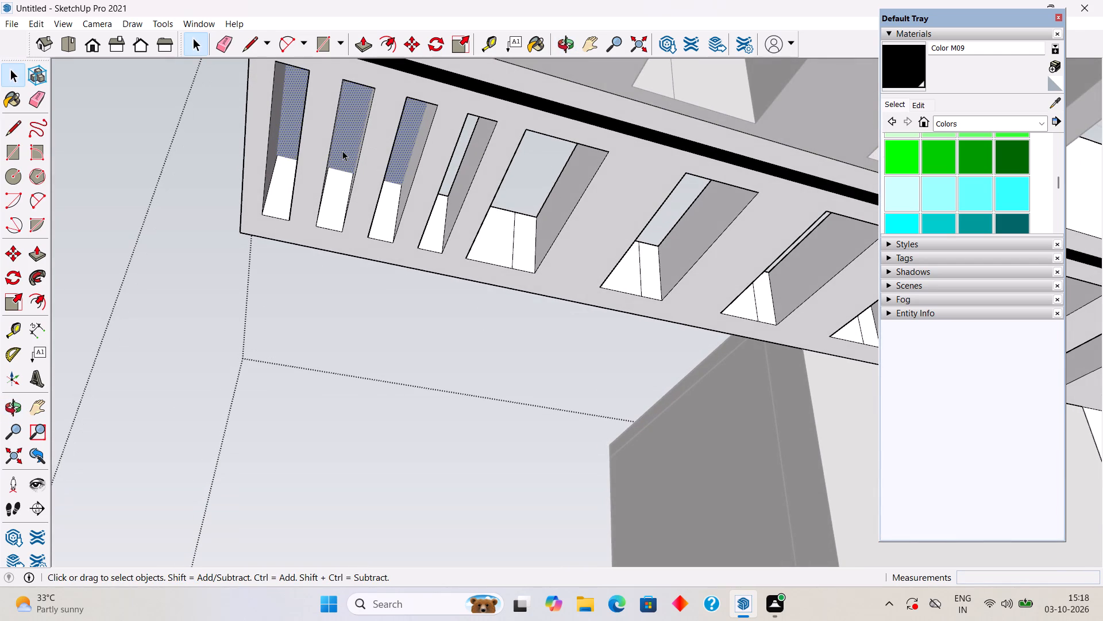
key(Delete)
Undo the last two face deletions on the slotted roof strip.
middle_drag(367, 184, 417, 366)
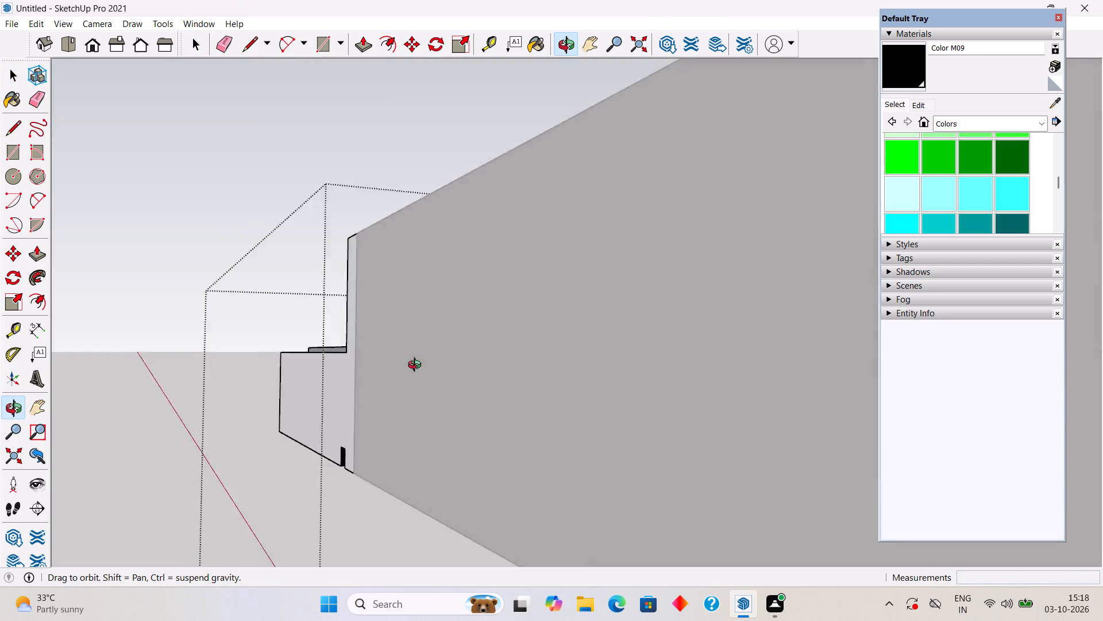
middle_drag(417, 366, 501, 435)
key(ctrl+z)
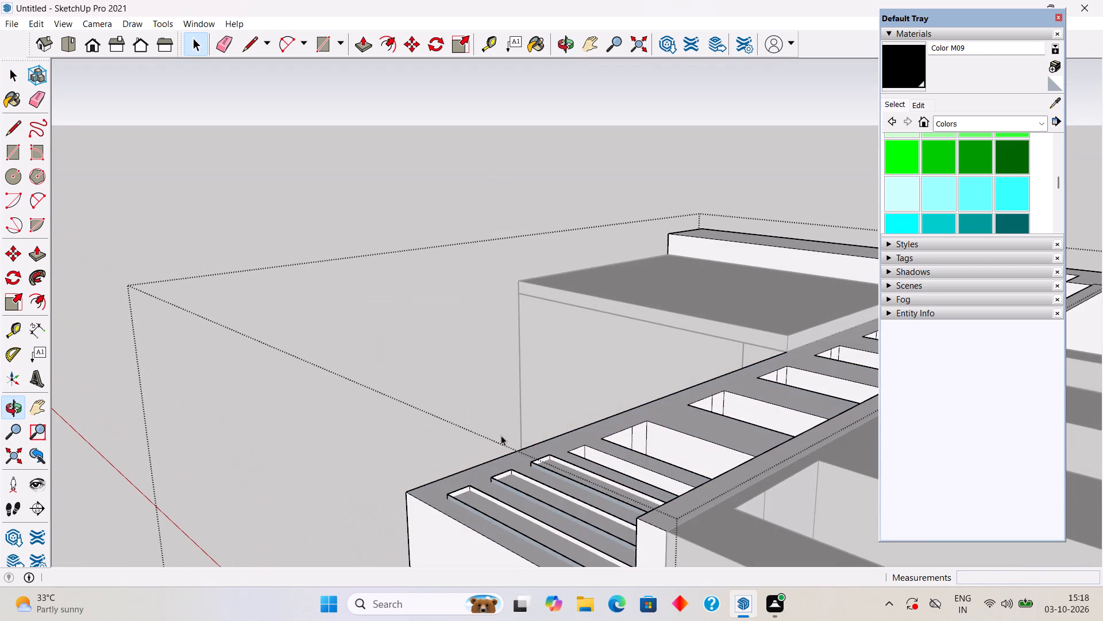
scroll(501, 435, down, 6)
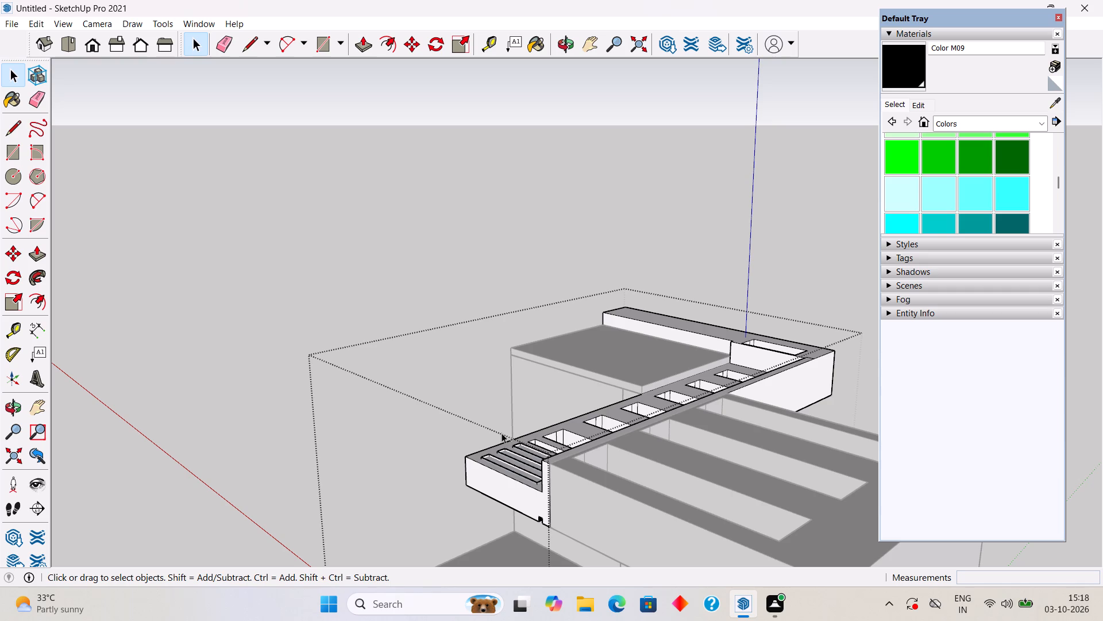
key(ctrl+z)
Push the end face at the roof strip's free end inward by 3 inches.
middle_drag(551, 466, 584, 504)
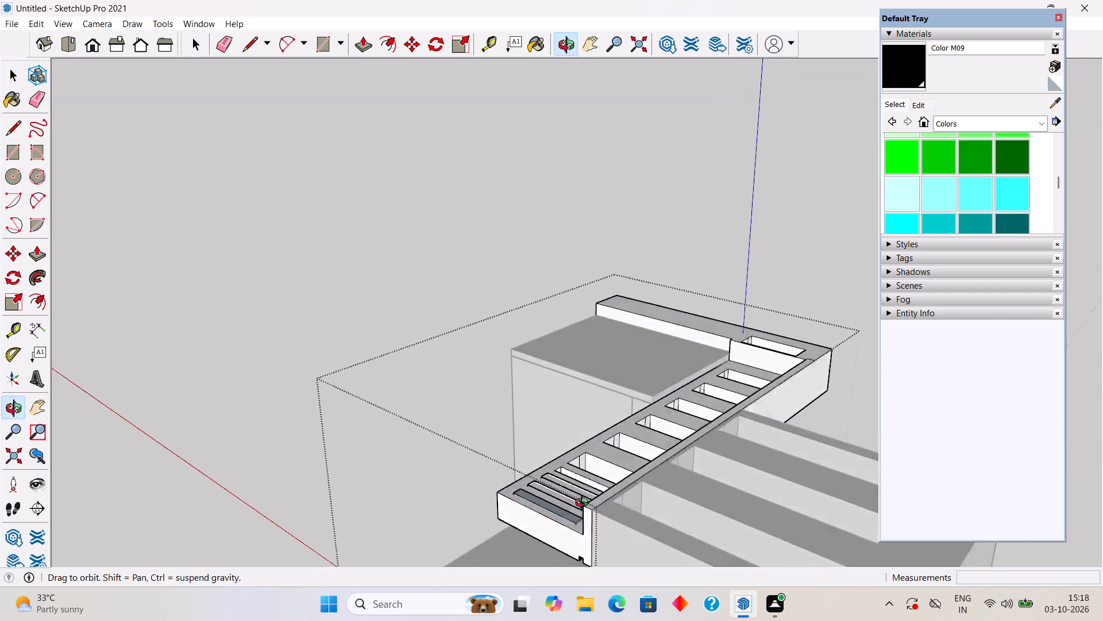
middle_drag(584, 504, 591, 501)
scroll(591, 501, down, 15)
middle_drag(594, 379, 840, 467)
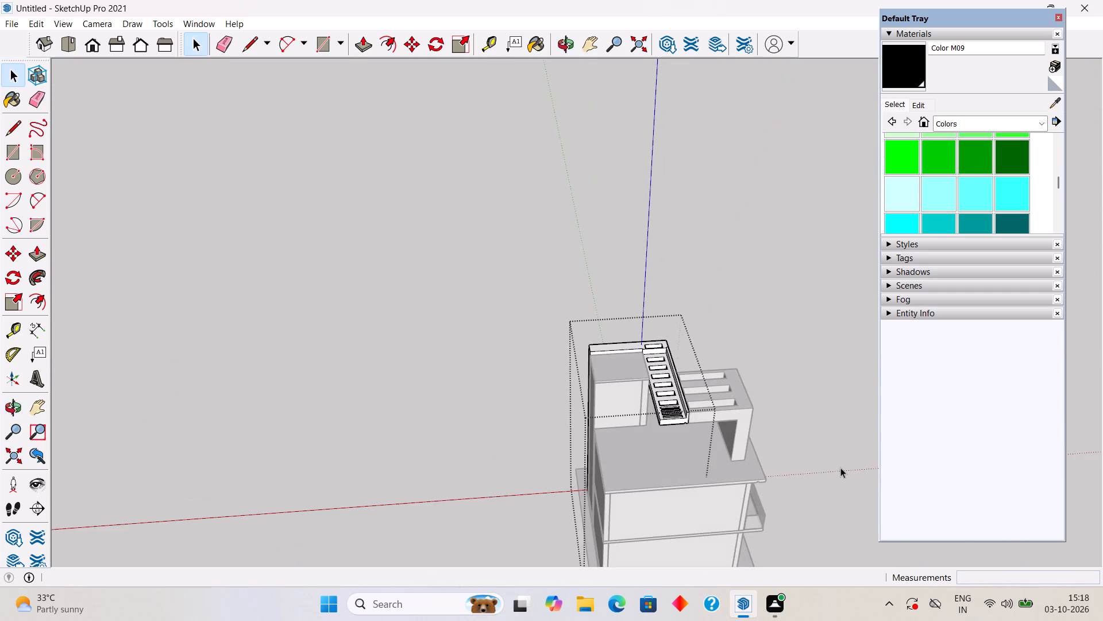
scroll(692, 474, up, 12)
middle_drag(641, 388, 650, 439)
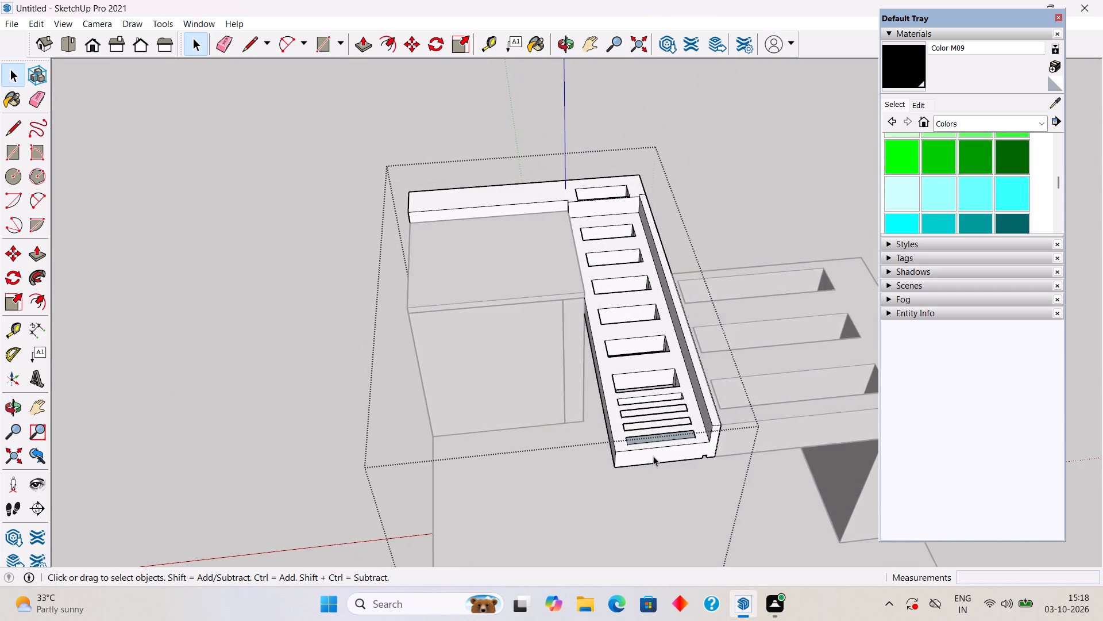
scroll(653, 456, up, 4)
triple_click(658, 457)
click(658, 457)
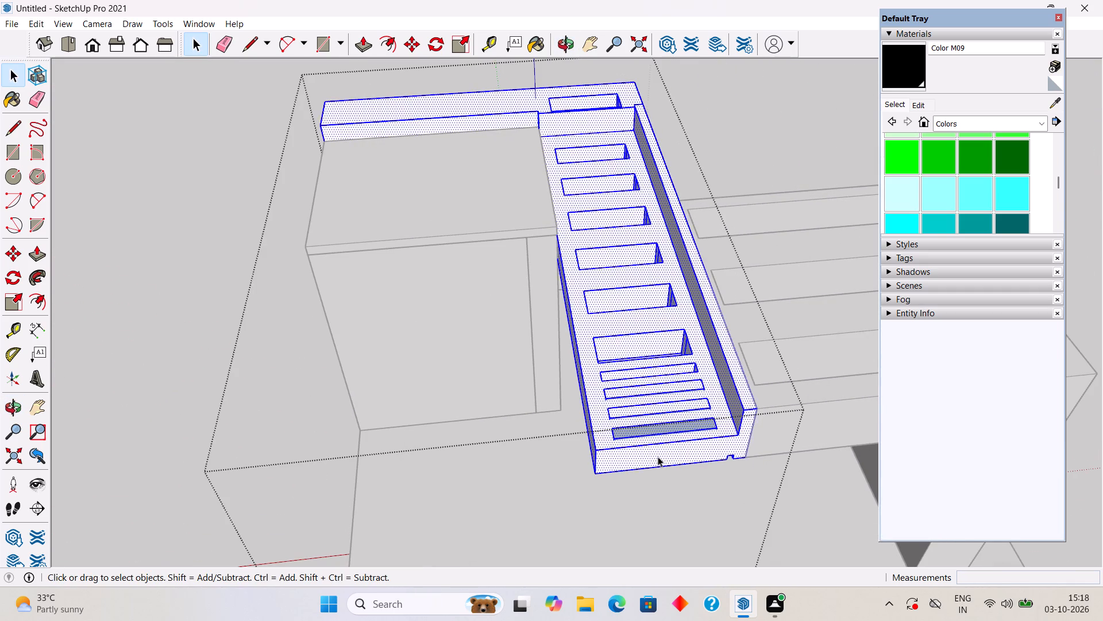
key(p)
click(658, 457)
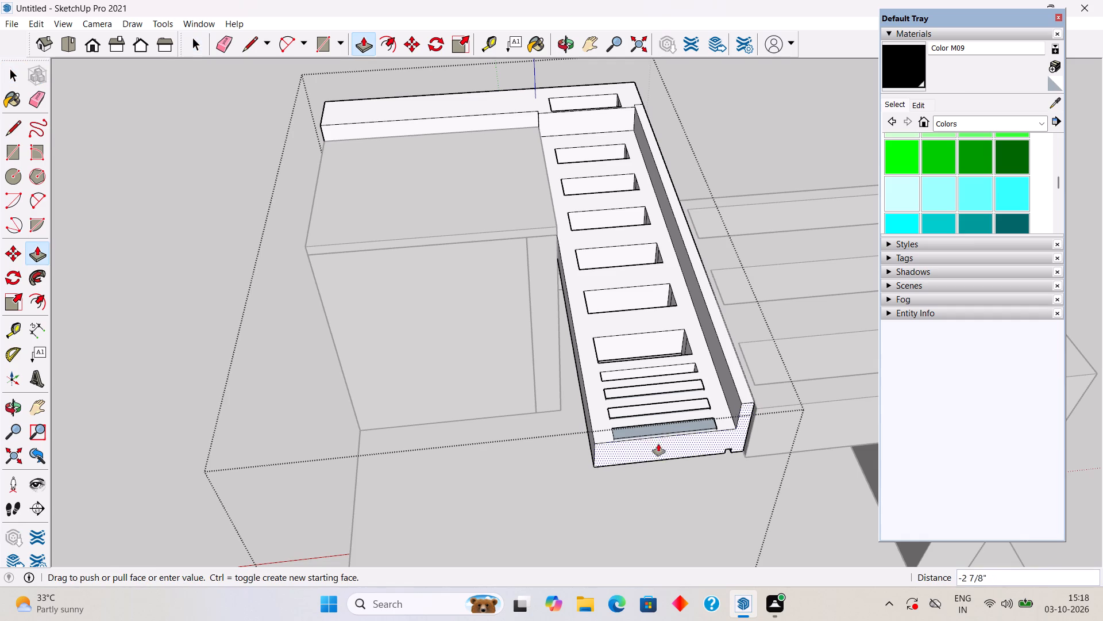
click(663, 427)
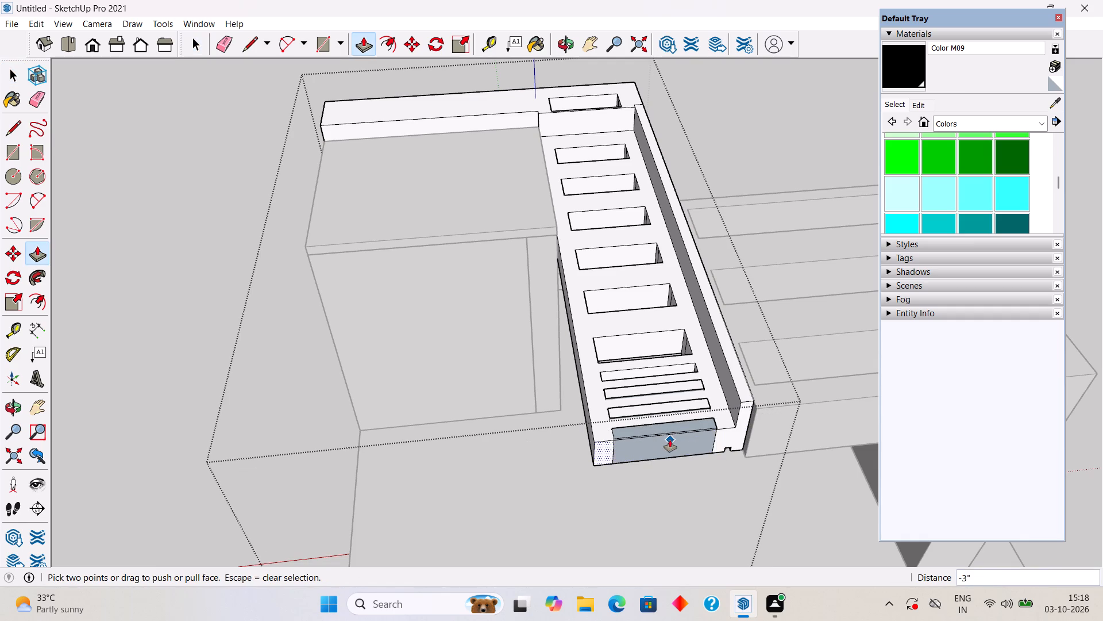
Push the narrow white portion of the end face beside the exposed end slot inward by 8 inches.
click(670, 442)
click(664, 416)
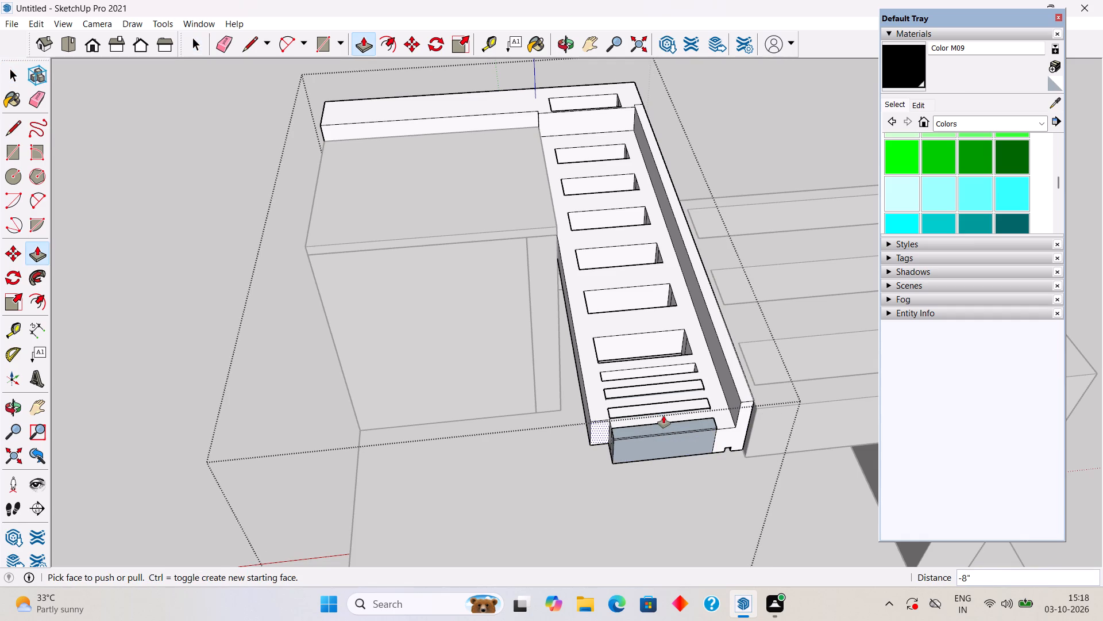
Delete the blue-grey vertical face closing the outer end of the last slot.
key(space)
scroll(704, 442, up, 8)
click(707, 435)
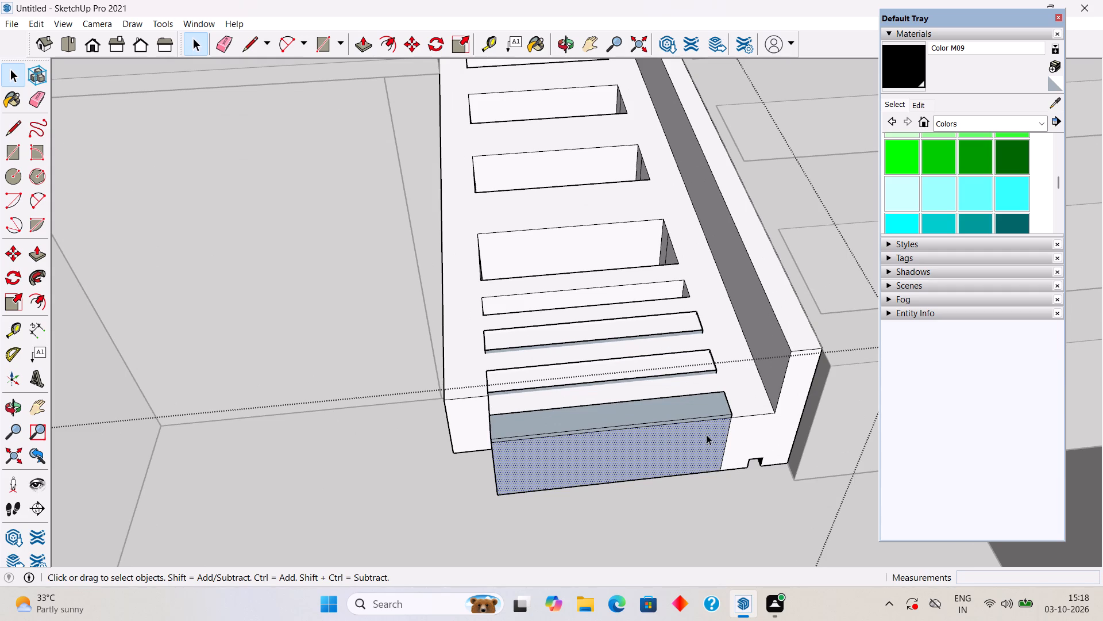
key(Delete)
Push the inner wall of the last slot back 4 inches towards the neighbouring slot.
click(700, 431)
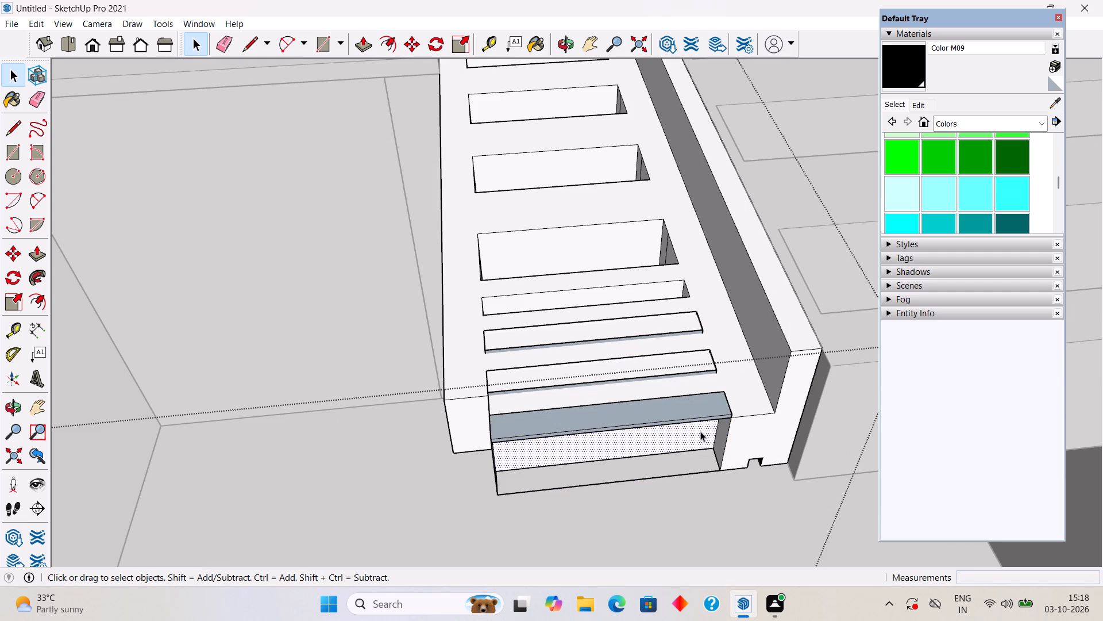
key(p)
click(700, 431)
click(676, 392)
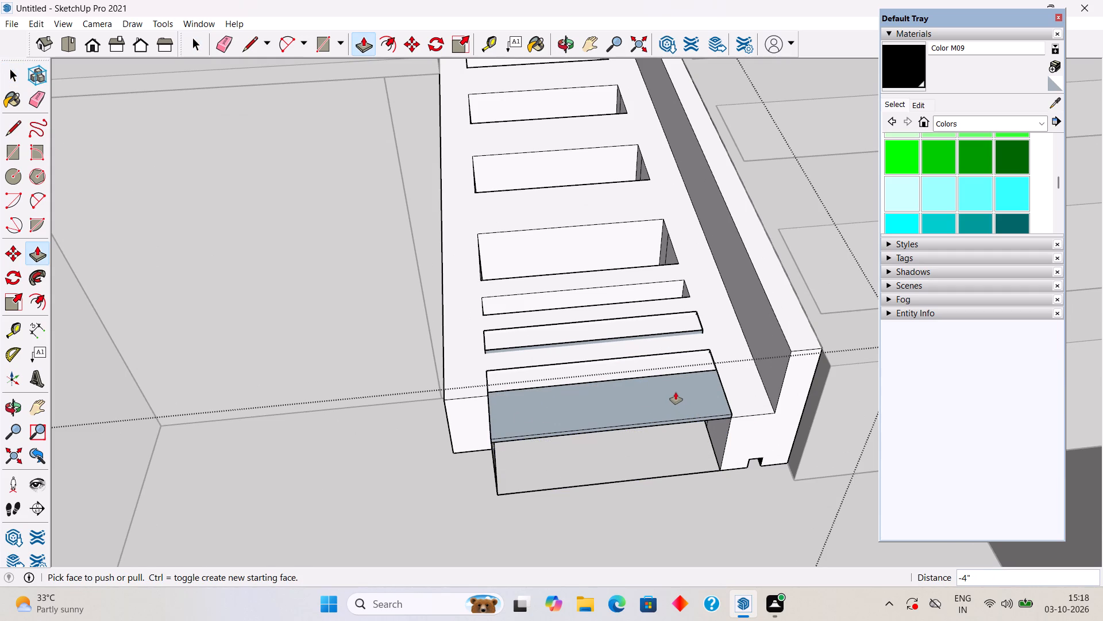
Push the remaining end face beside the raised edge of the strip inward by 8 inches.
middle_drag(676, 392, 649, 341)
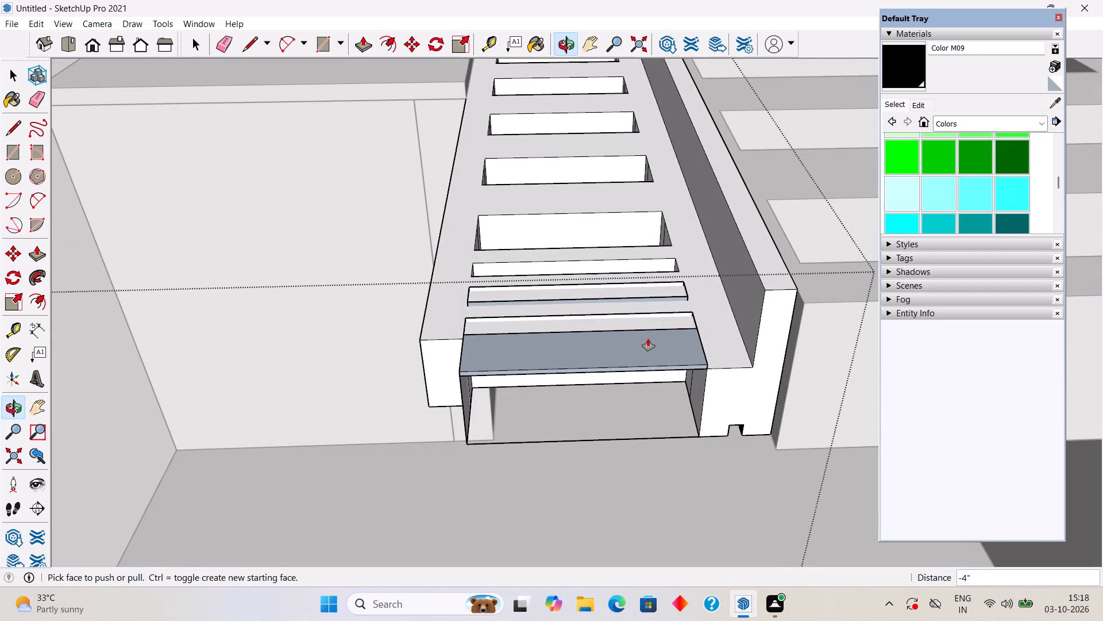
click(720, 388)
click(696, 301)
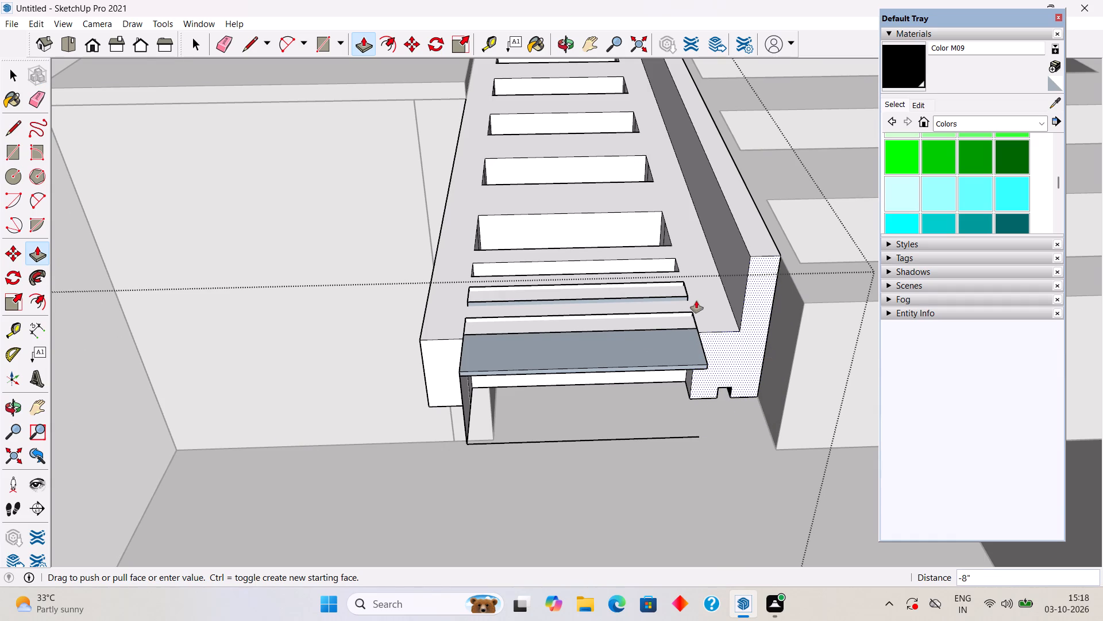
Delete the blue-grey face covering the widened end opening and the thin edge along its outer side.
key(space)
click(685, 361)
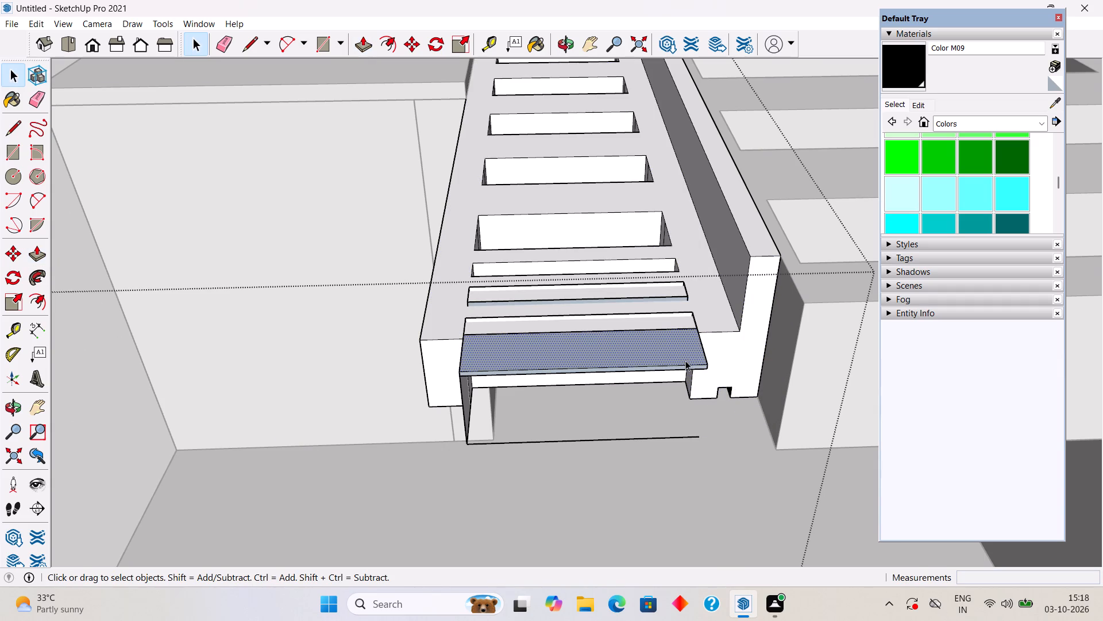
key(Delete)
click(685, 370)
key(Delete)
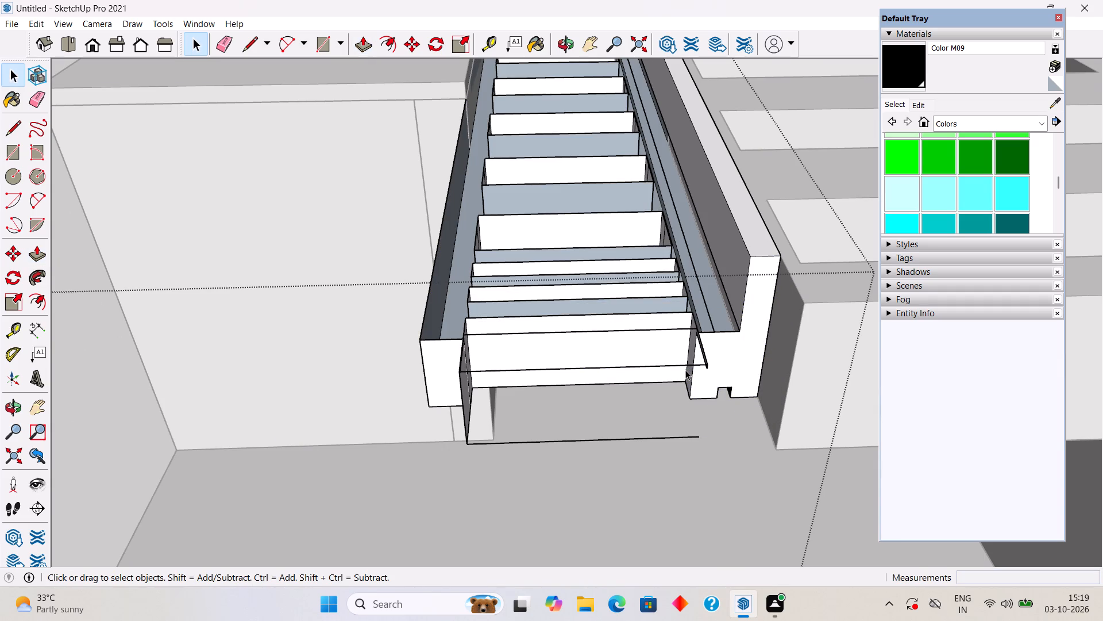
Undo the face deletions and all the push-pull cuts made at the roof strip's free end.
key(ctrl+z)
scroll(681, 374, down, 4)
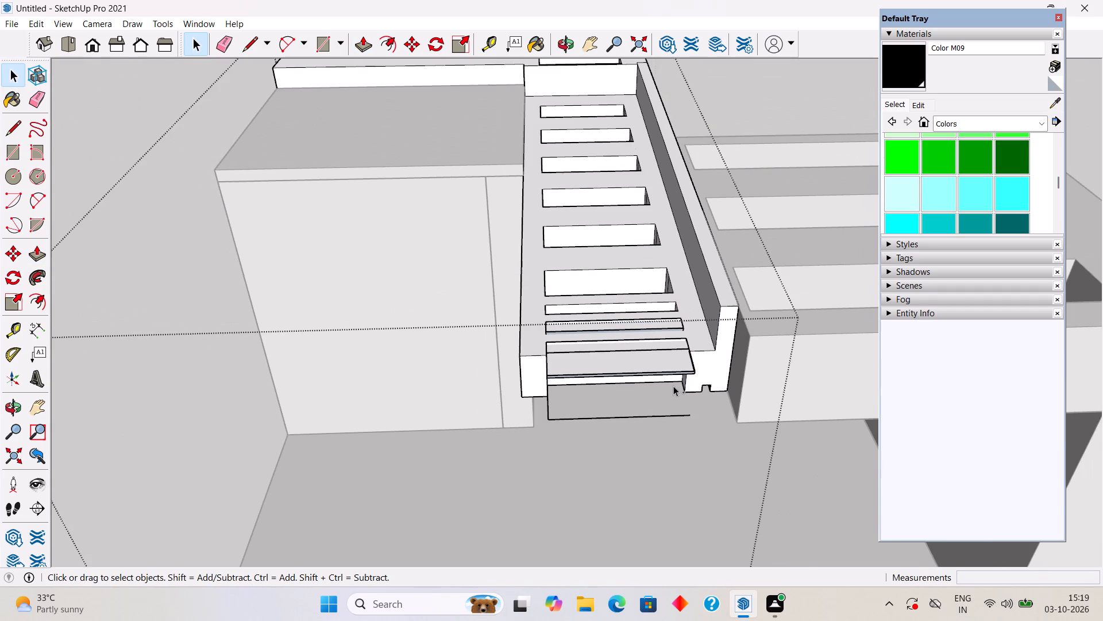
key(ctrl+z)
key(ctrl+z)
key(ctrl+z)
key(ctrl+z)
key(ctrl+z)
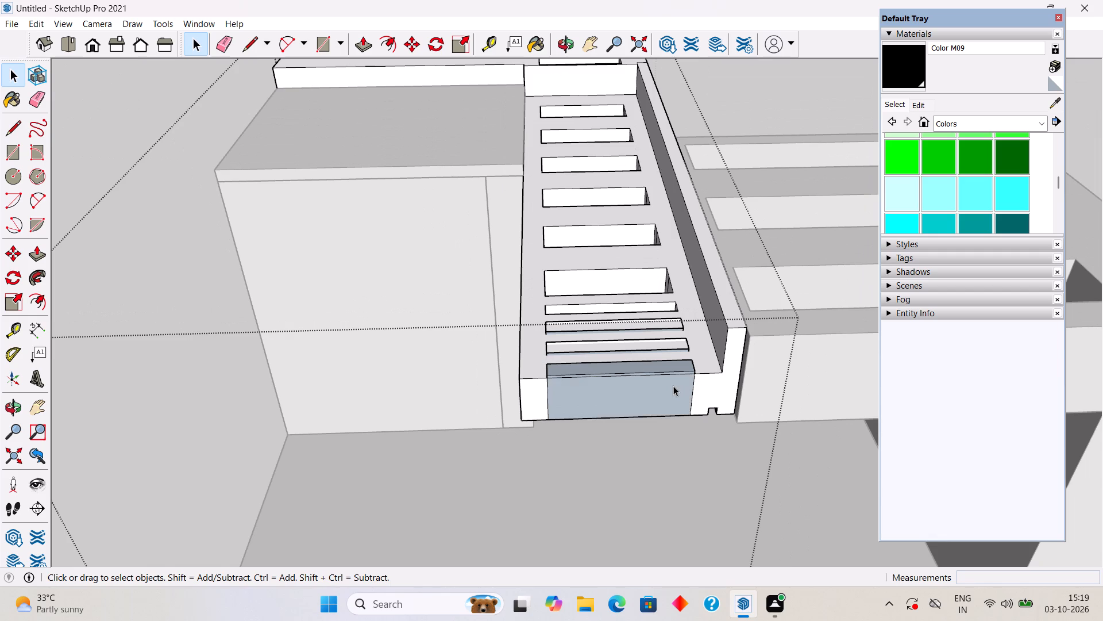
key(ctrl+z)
Undo the three earlier slot edits on the strip: the last opening merge and two slot face deletions.
key(ctrl+z)
key(ctrl+z)
key(ctrl+z)
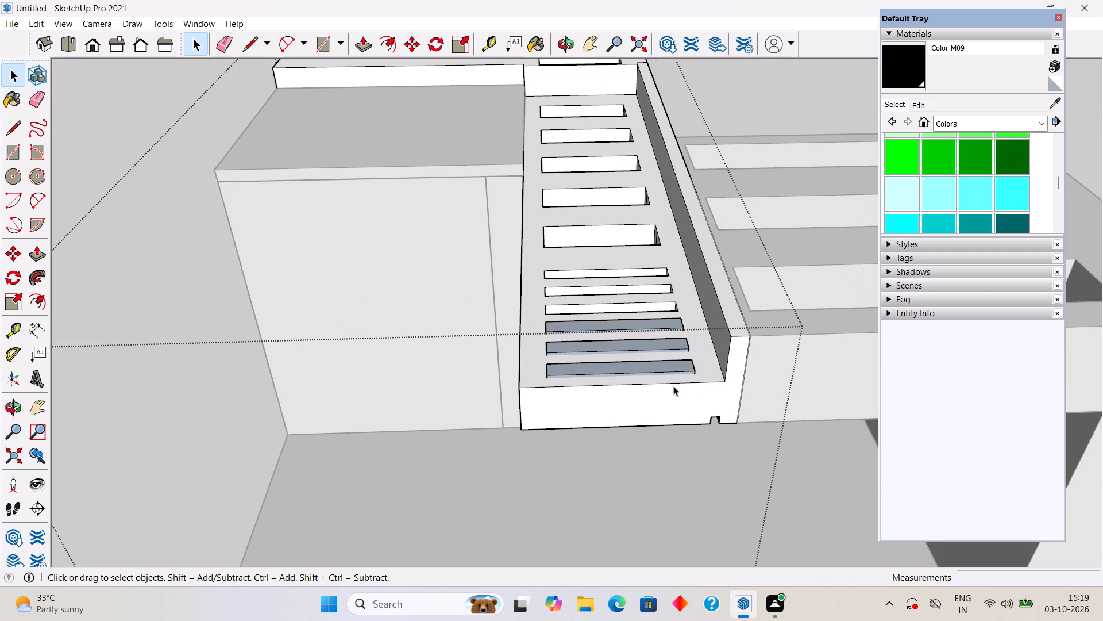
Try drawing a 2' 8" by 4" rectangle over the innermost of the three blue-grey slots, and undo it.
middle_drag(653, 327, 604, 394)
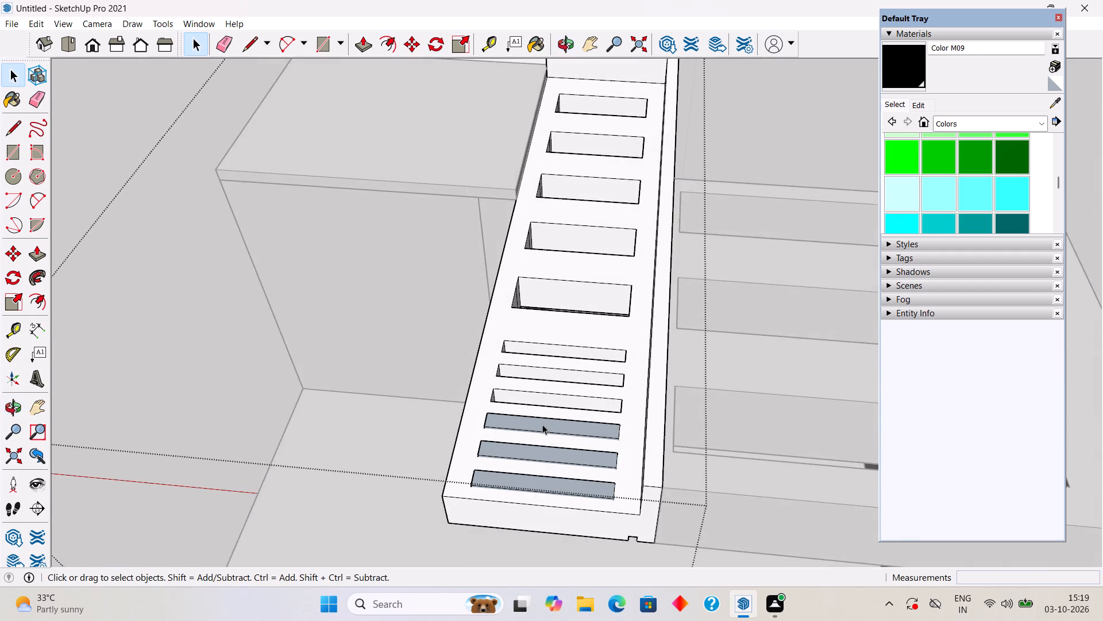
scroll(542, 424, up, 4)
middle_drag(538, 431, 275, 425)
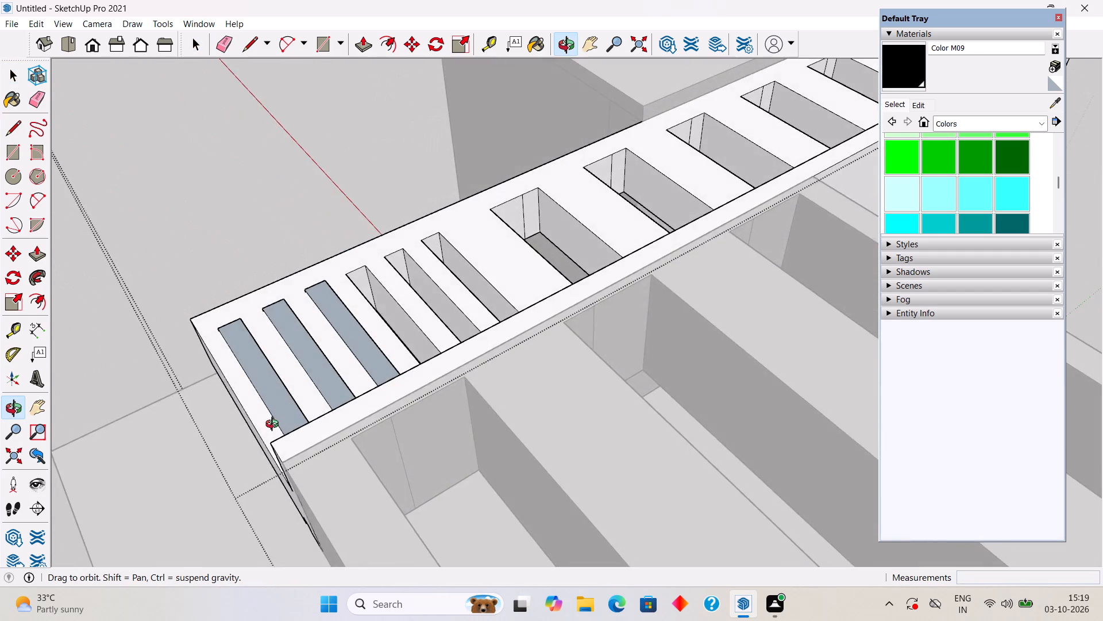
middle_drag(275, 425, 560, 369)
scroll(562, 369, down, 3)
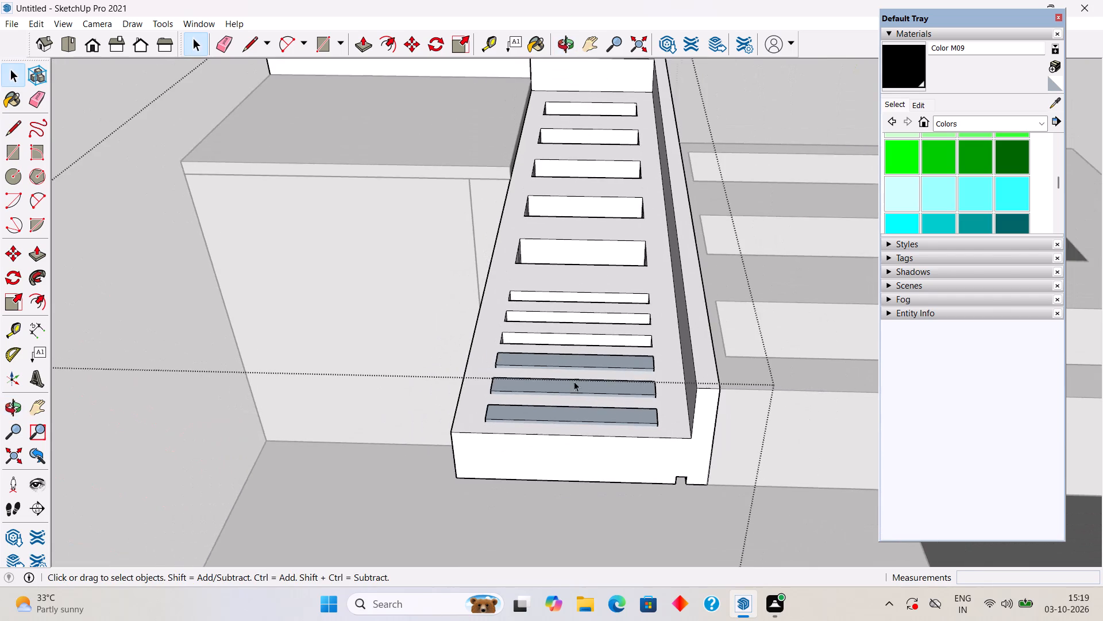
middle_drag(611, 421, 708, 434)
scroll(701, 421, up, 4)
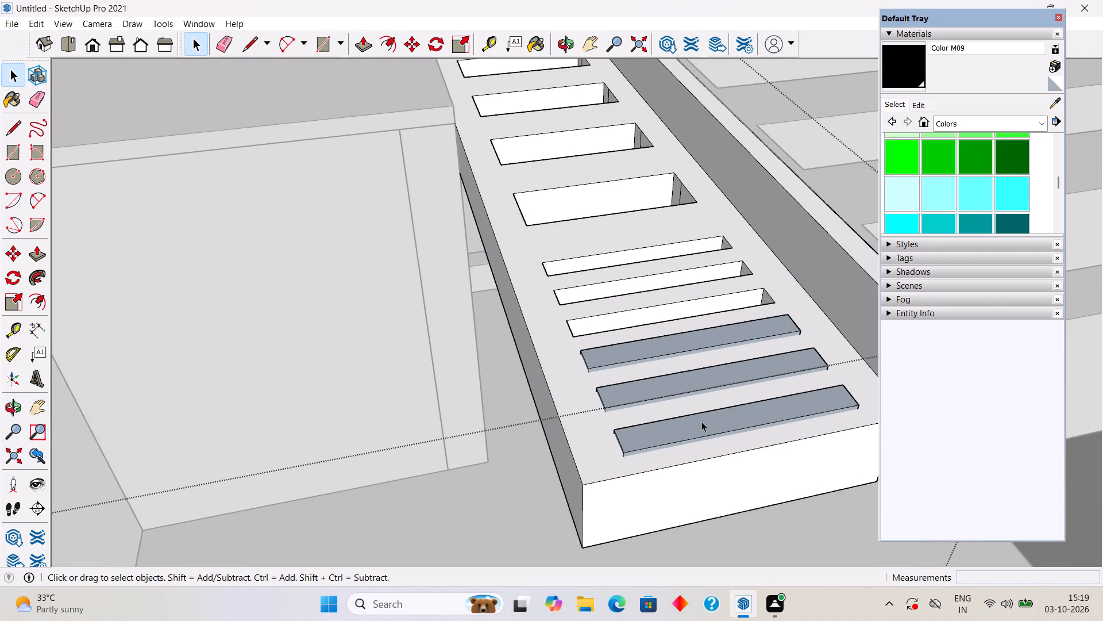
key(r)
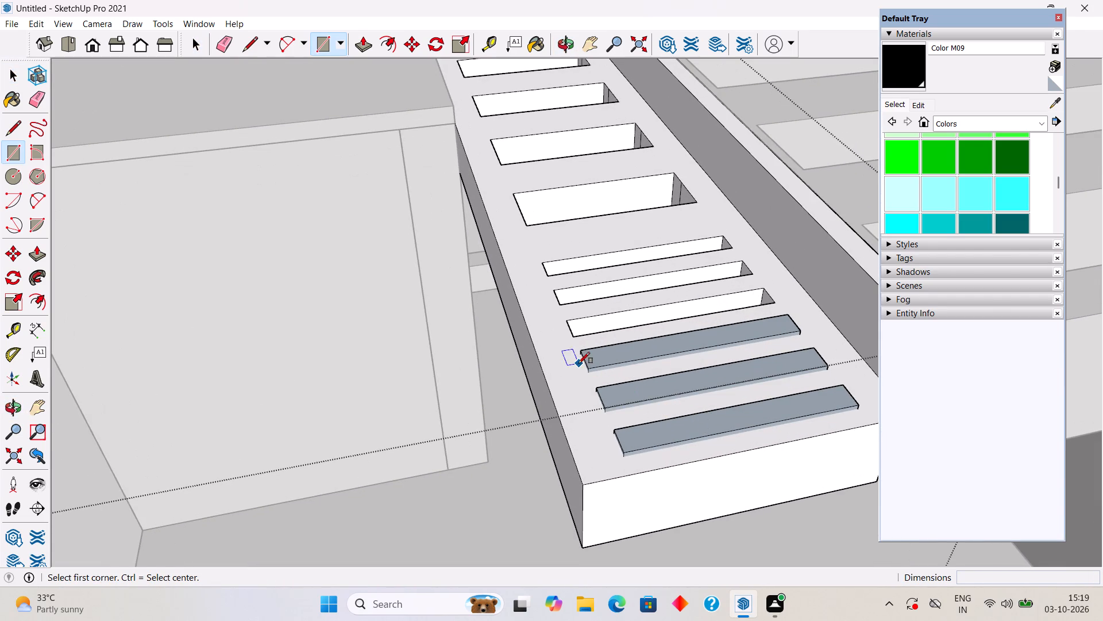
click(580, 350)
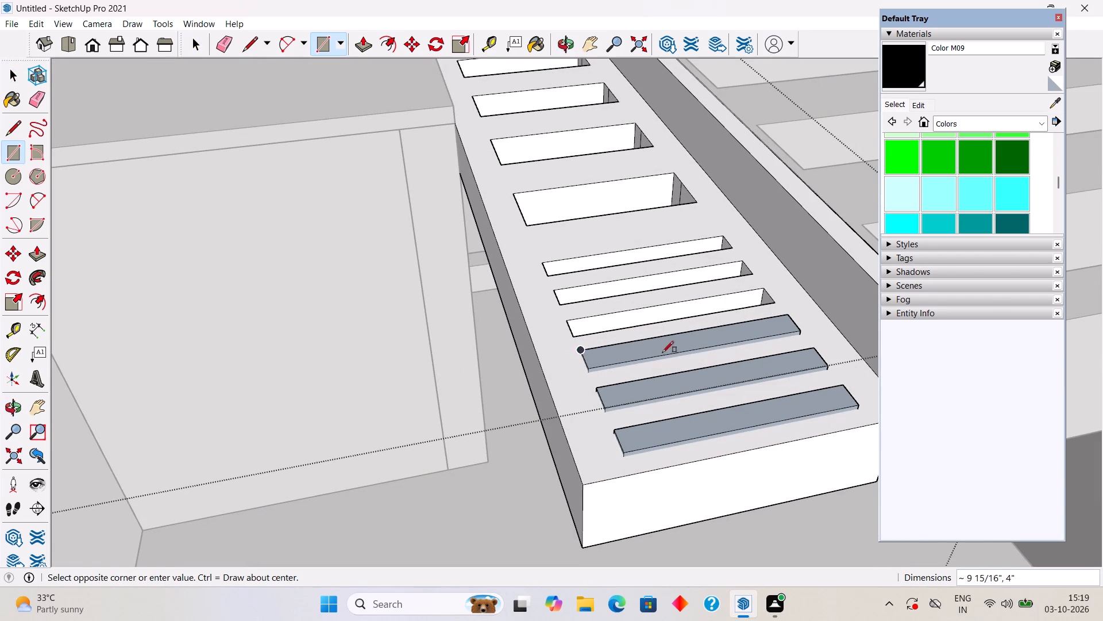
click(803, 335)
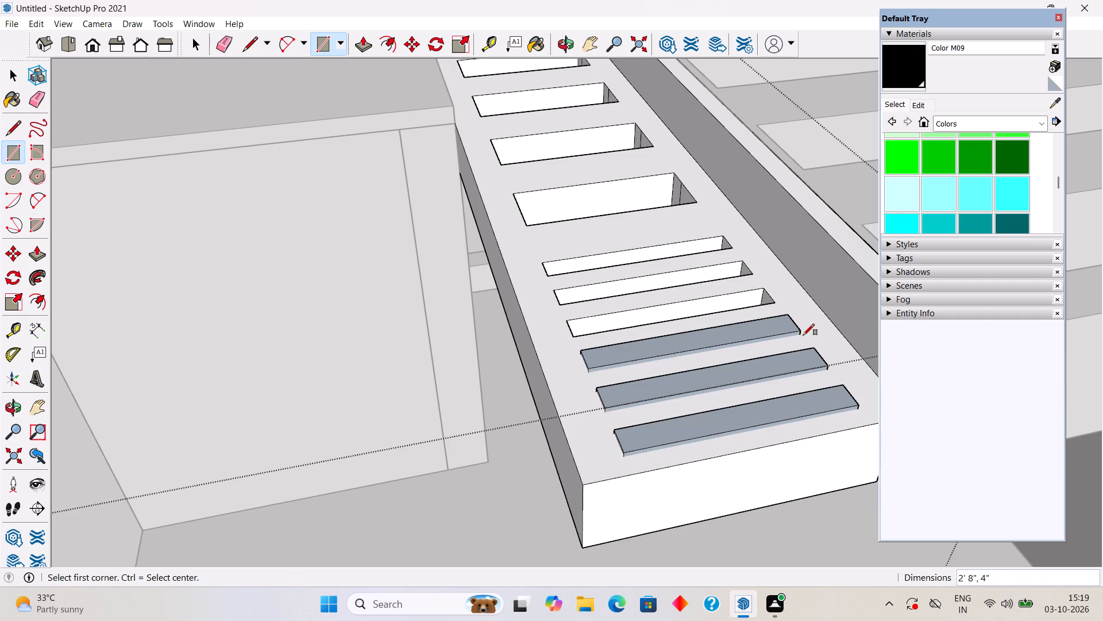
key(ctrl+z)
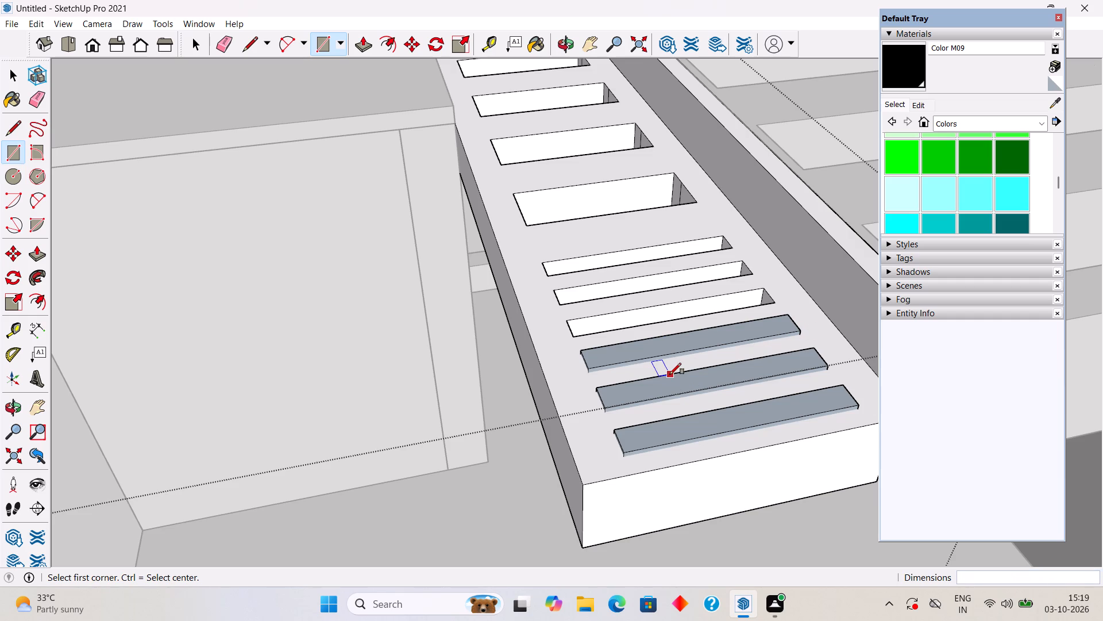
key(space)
Examine the slotted roof strip and its end slots from above, from below and from the opposite side.
scroll(670, 374, down, 13)
middle_drag(682, 389, 641, 412)
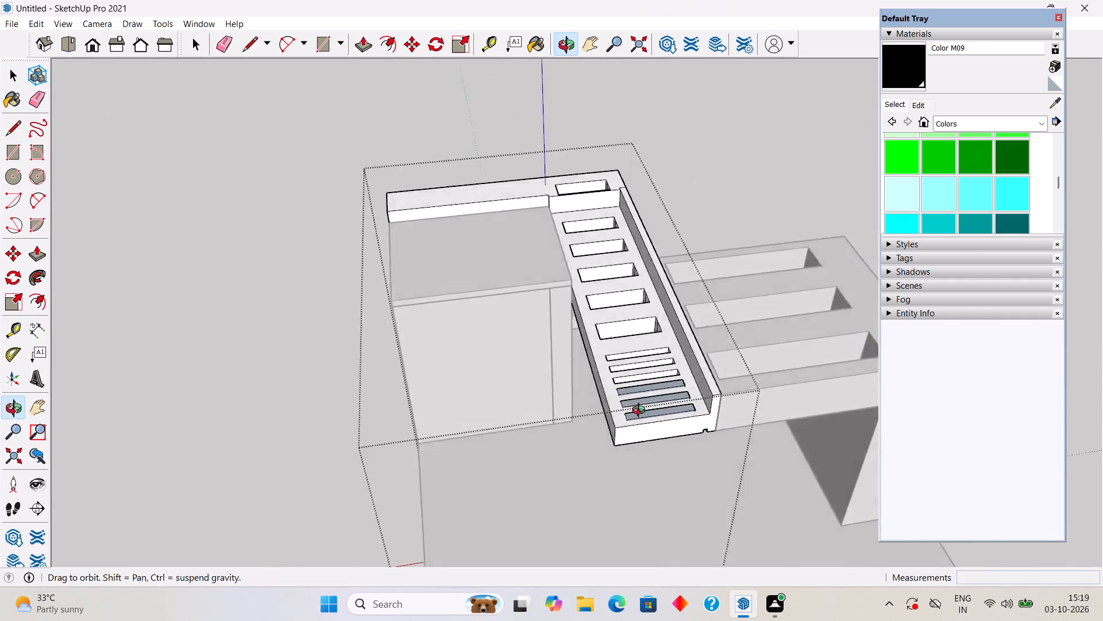
middle_drag(641, 412, 316, 452)
scroll(339, 374, up, 7)
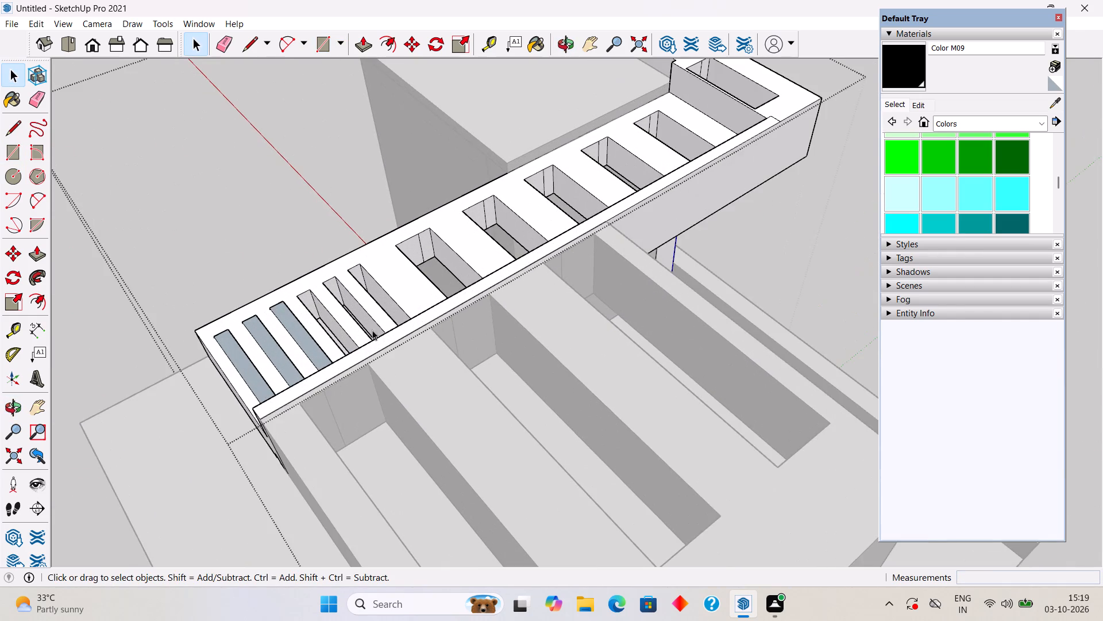
scroll(389, 318, up, 1)
scroll(401, 272, up, 3)
middle_drag(417, 267, 701, 9)
scroll(701, 9, down, 3)
scroll(745, 68, down, 14)
middle_drag(745, 155, 665, 111)
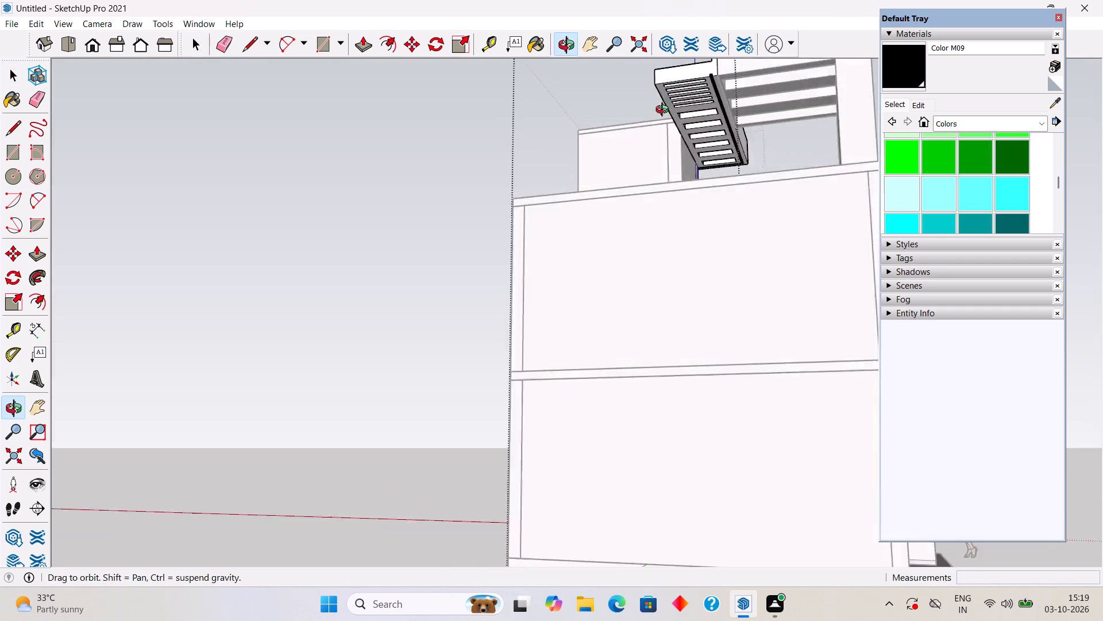
middle_drag(665, 111, 526, 274)
scroll(528, 271, down, 2)
middle_drag(709, 197, 243, 380)
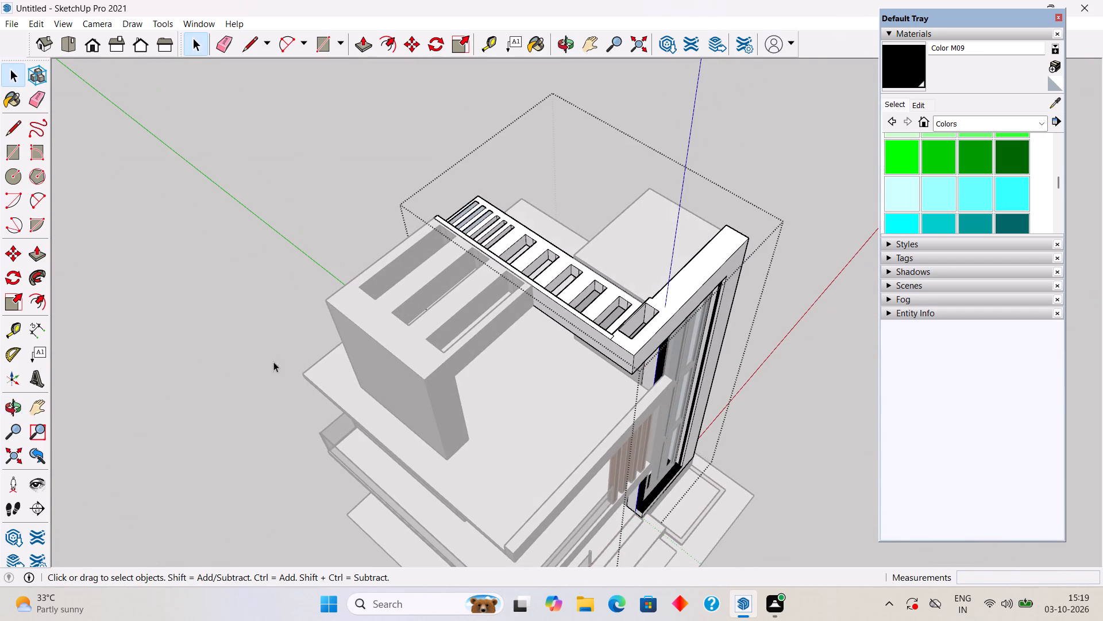
middle_drag(487, 302, 230, 310)
Push the wall between the two open narrow slots nearest the wide openings back 4 inches, merging them.
scroll(391, 226, up, 4)
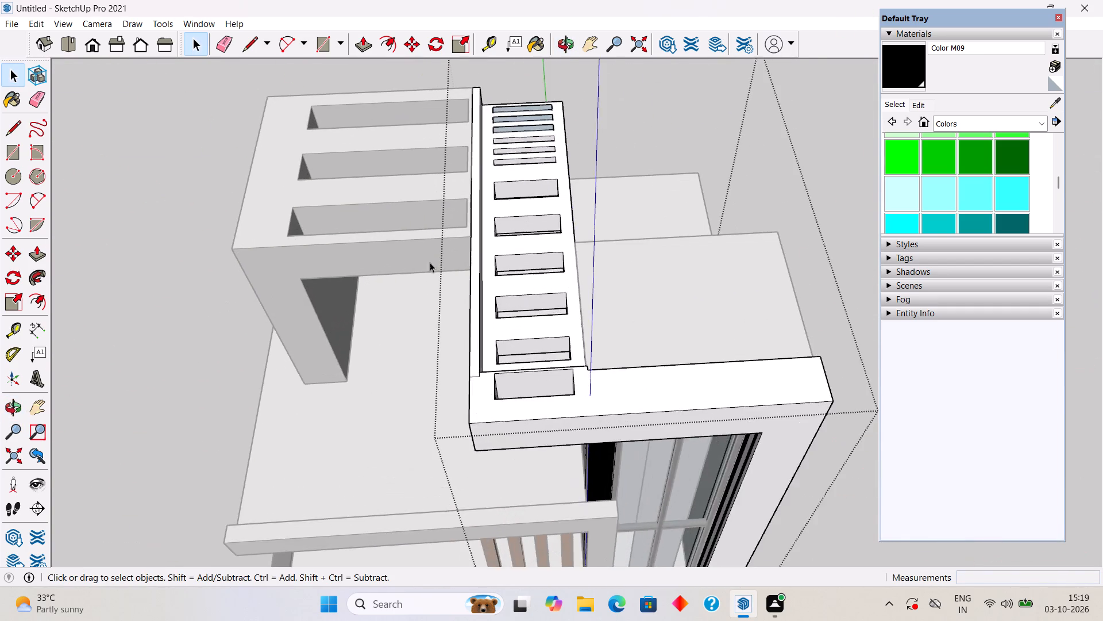
scroll(430, 262, up, 5)
scroll(553, 172, down, 8)
scroll(596, 107, up, 6)
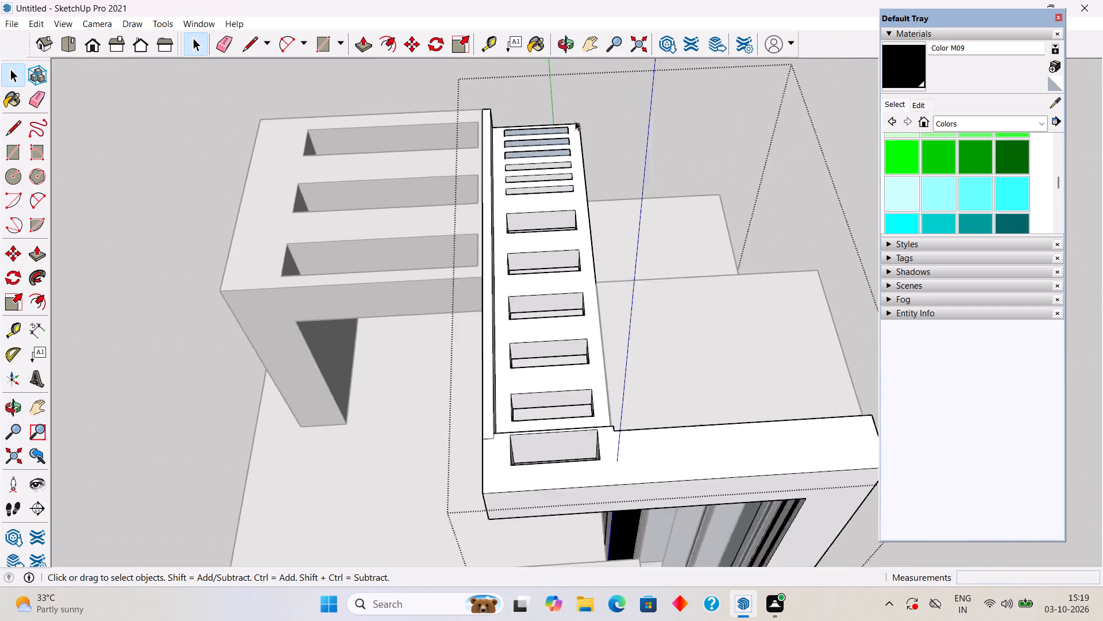
scroll(575, 121, up, 5)
middle_drag(545, 235, 541, 201)
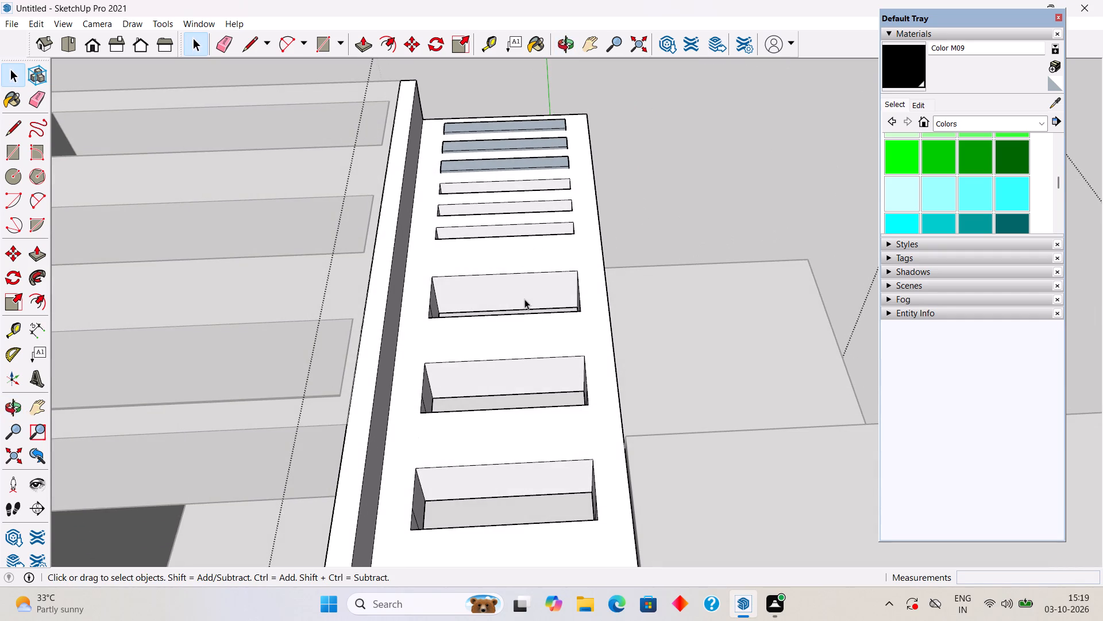
scroll(531, 196, up, 5)
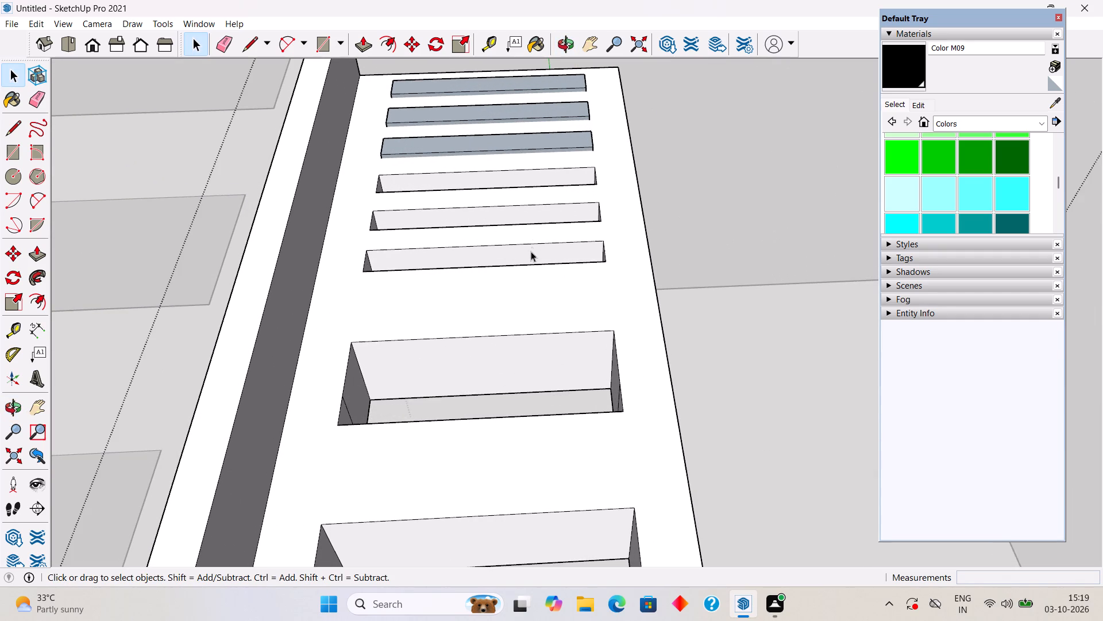
click(531, 254)
key(p)
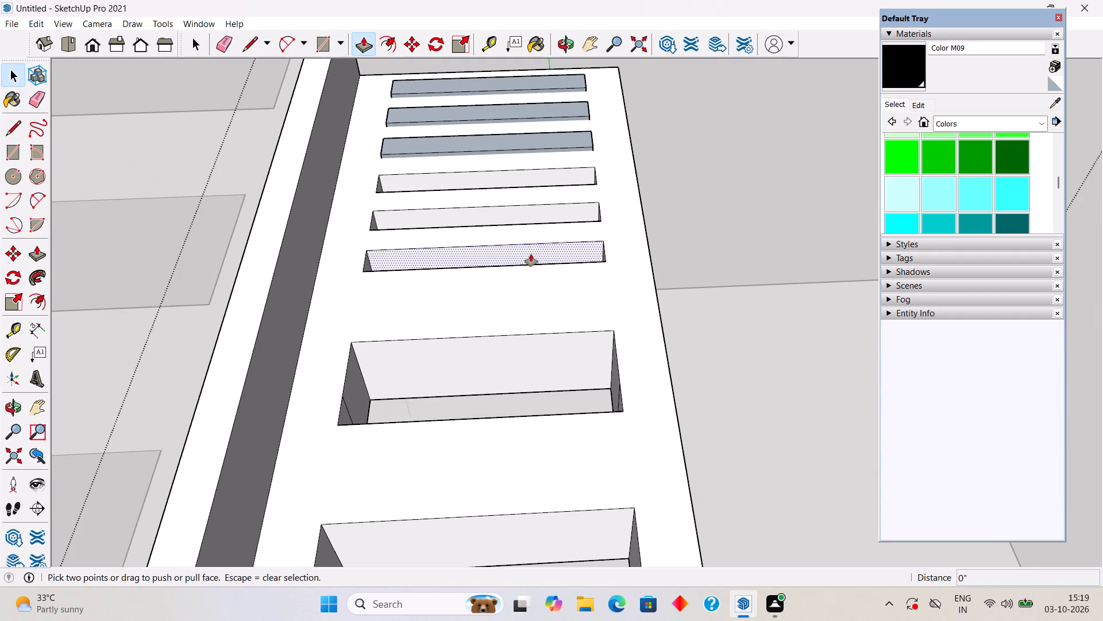
click(531, 254)
click(534, 232)
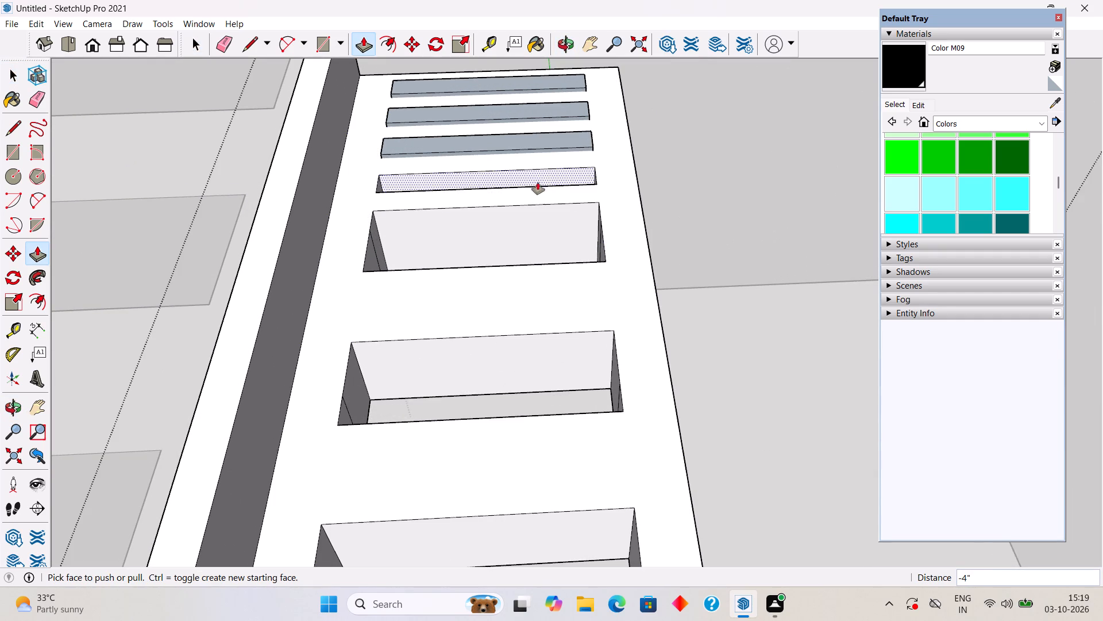
Push the side wall of the open narrow slot back 4 inches to meet the innermost blue-grey slot.
click(537, 175)
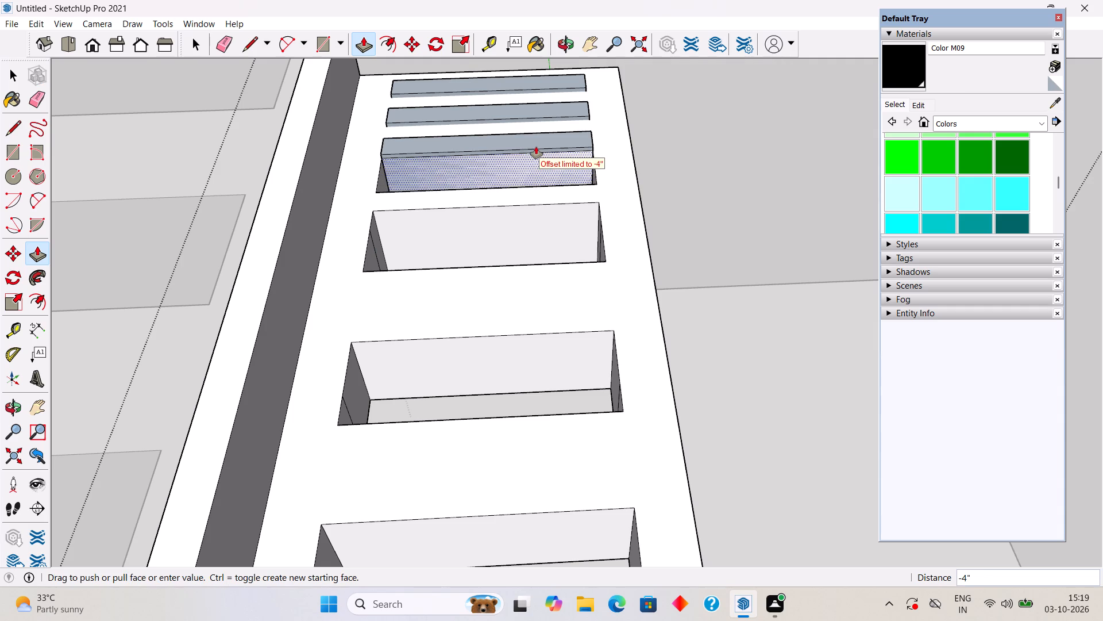
click(536, 147)
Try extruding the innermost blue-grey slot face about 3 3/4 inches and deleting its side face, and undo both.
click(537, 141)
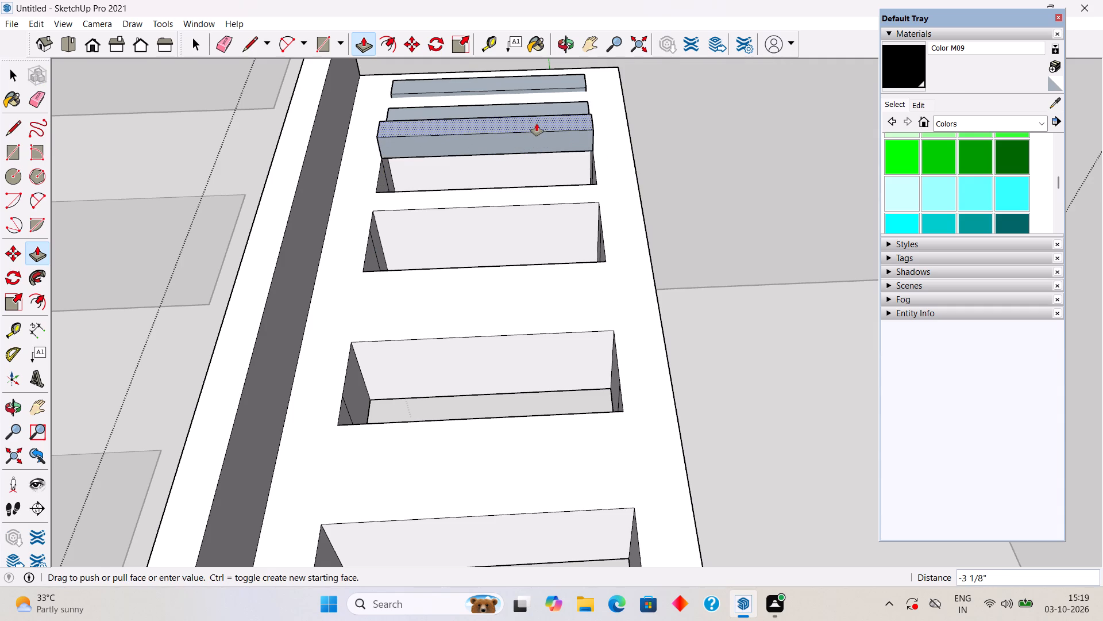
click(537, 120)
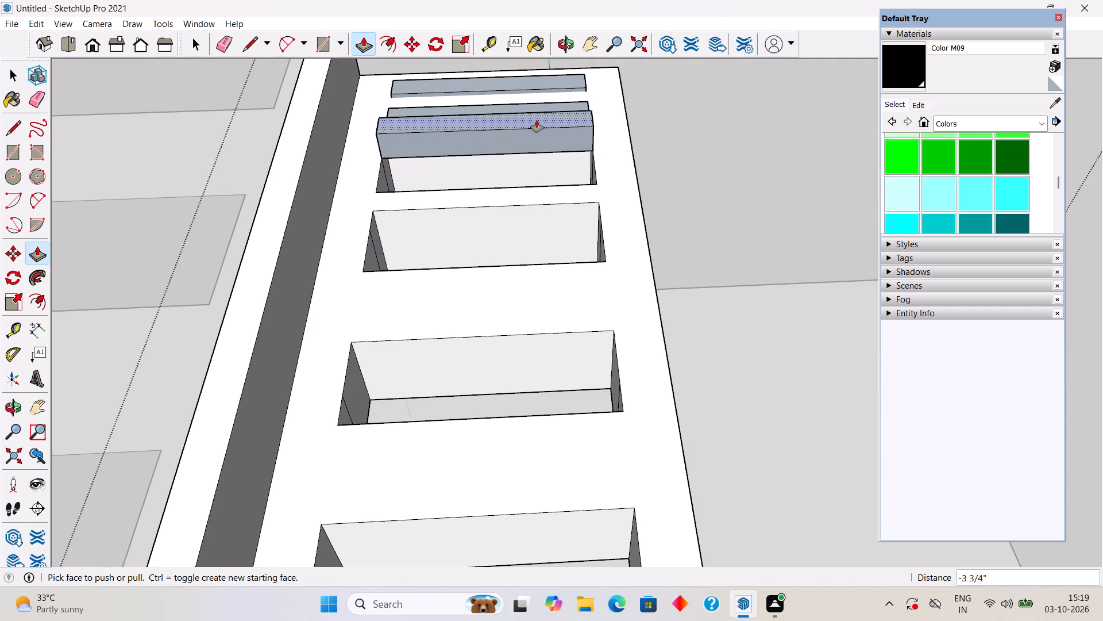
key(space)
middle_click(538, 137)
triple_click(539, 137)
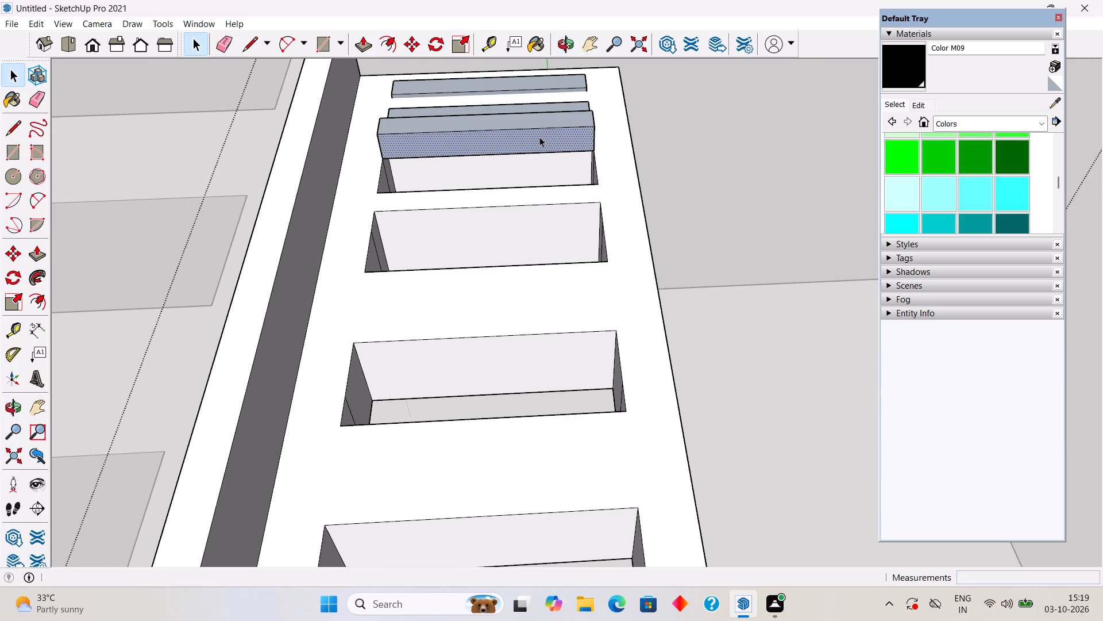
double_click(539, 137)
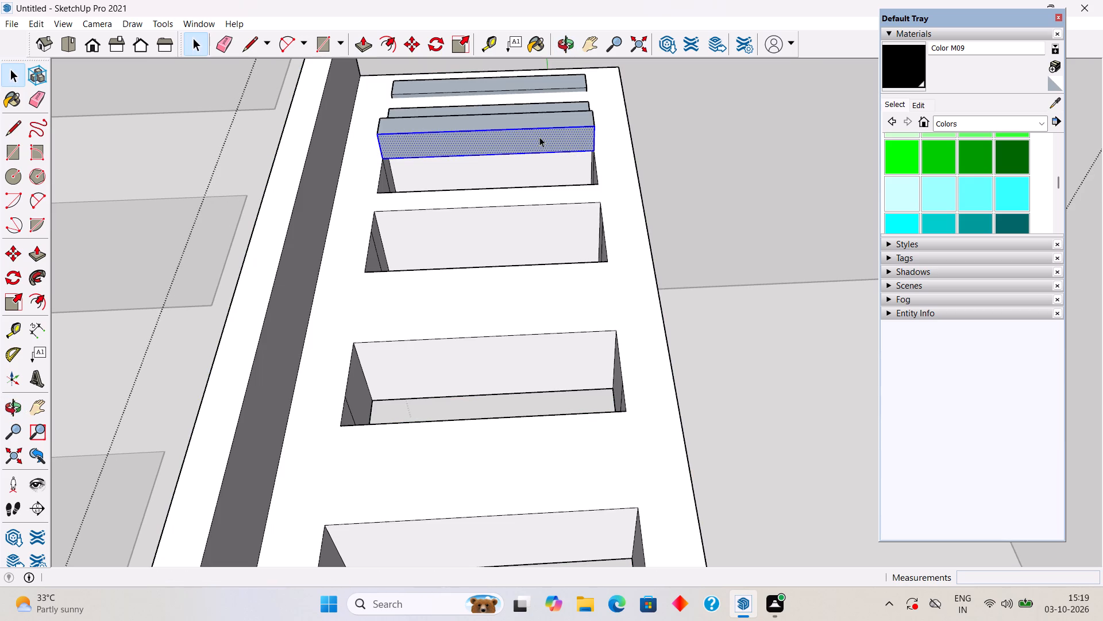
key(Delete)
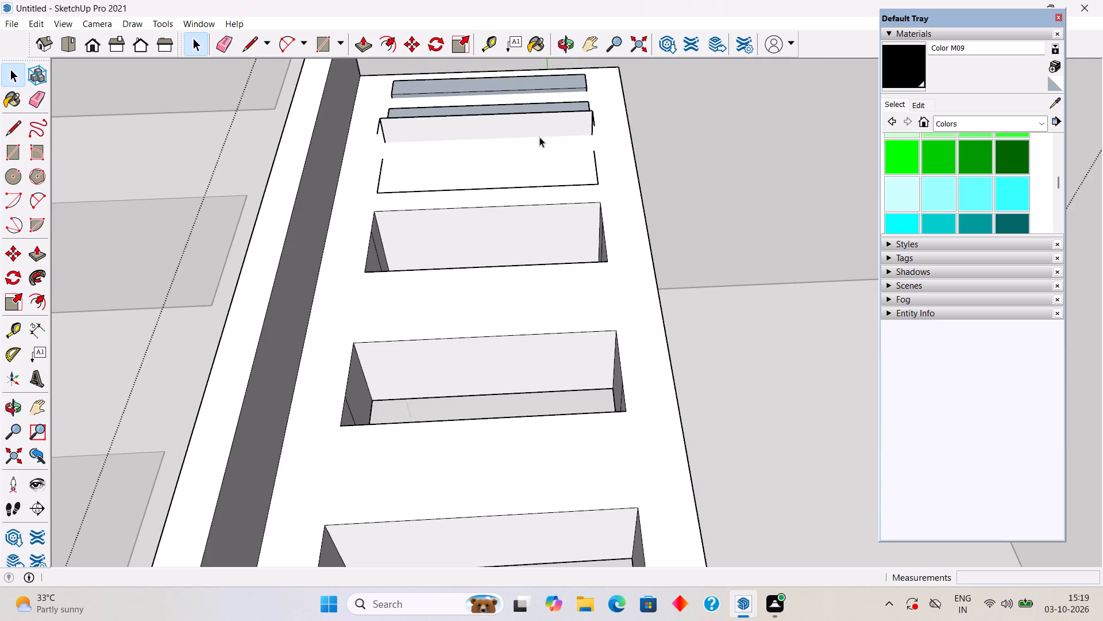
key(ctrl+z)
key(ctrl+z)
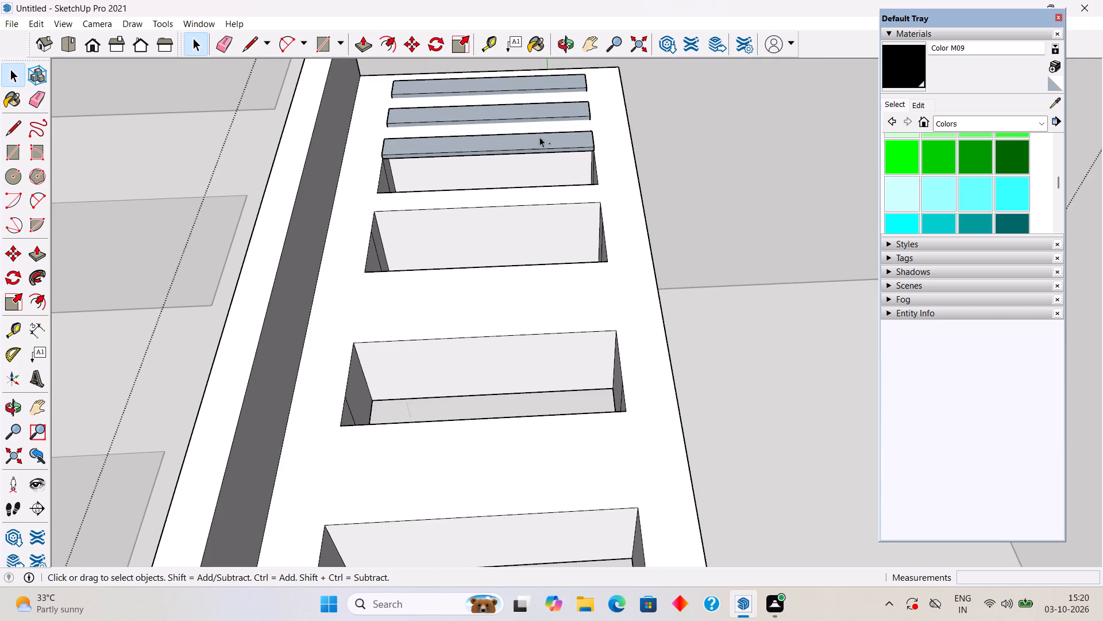
Push the three blue-grey slot faces through the roof strip from its underside, opening all three slots.
scroll(536, 154, down, 6)
middle_drag(530, 161, 646, 142)
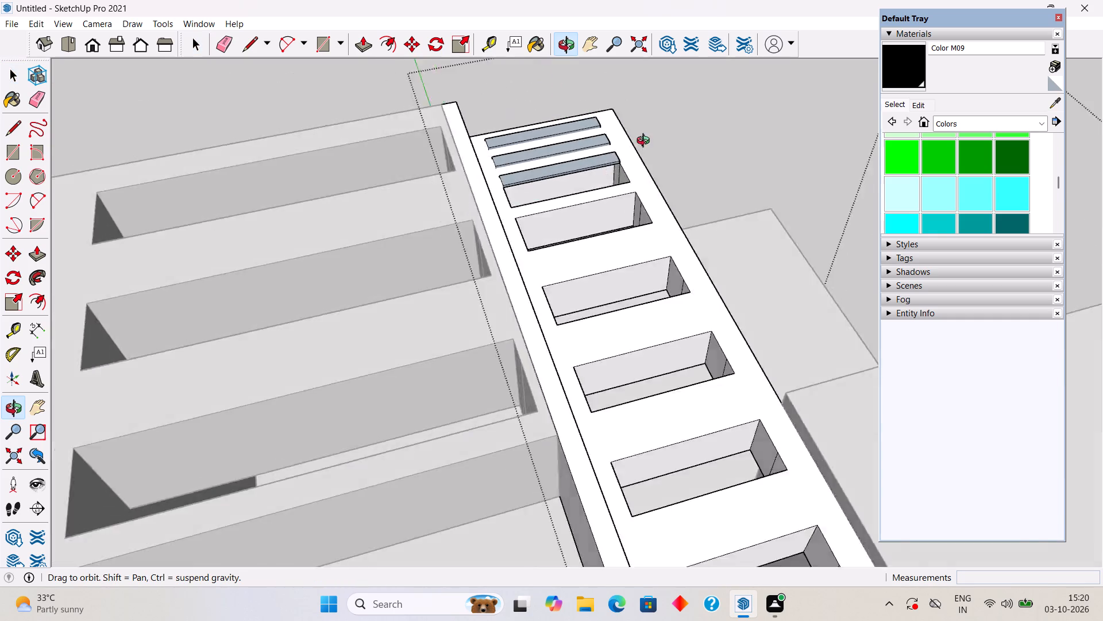
middle_drag(646, 142, 468, 228)
scroll(458, 221, up, 8)
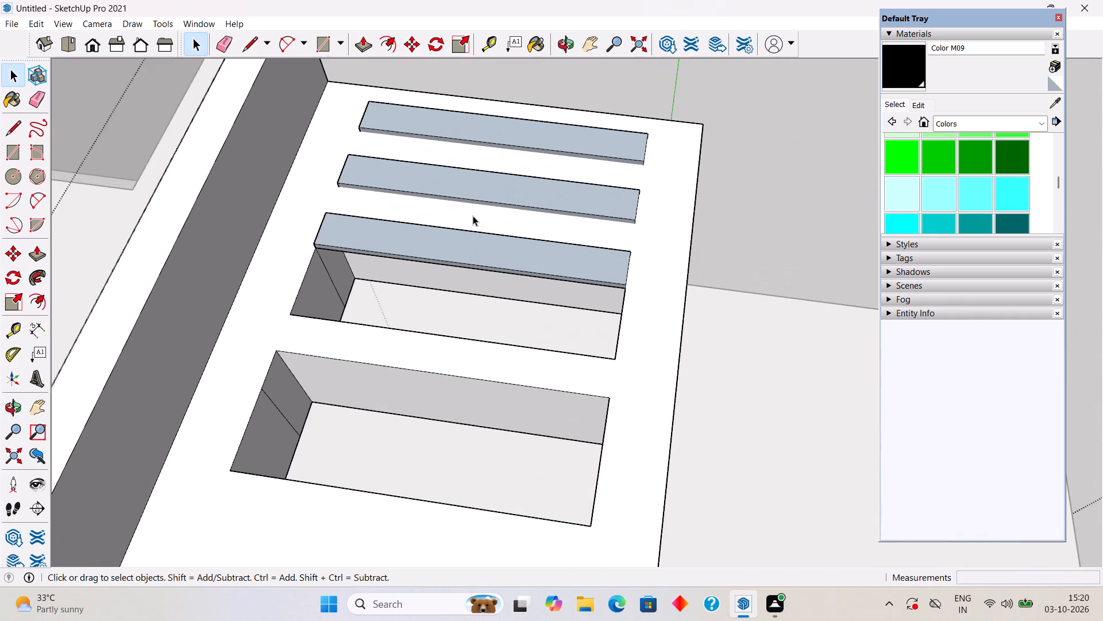
scroll(473, 216, up, 1)
middle_drag(467, 190, 314, 266)
scroll(314, 266, down, 10)
middle_drag(756, 189, 356, 307)
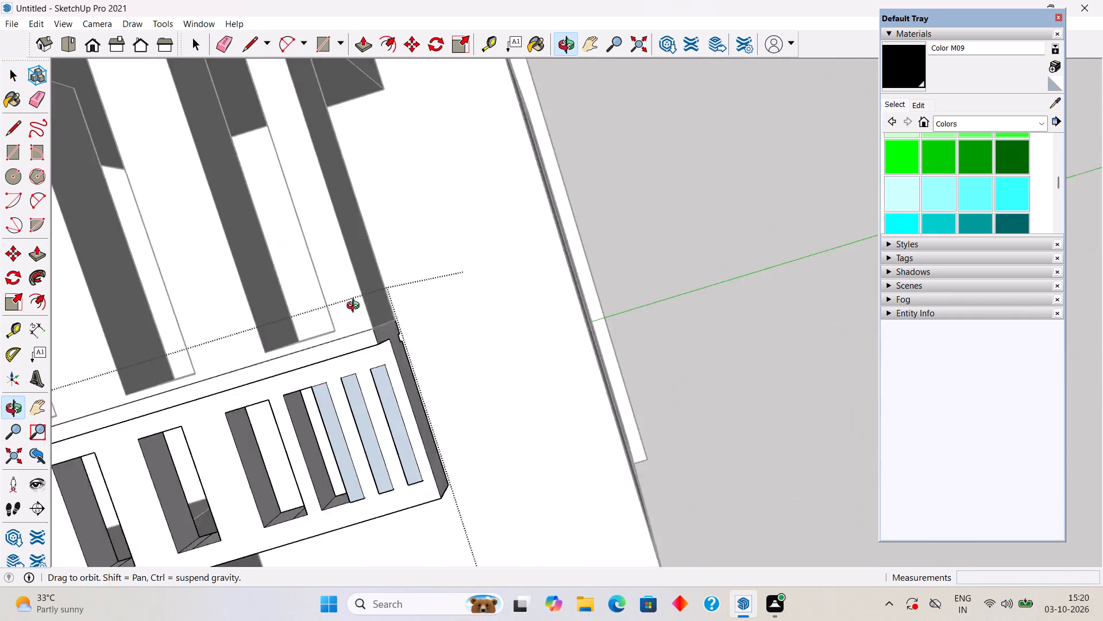
middle_drag(356, 307, 322, 264)
middle_drag(362, 261, 172, 206)
scroll(172, 205, down, 3)
scroll(306, 176, down, 5)
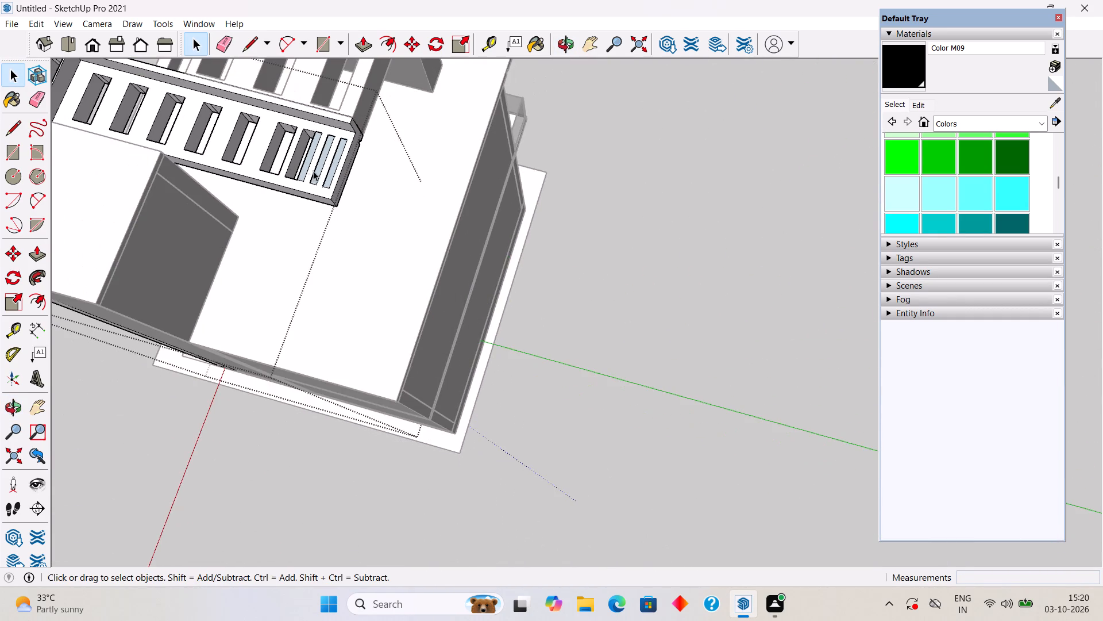
middle_drag(322, 168, 391, 192)
scroll(312, 254, up, 4)
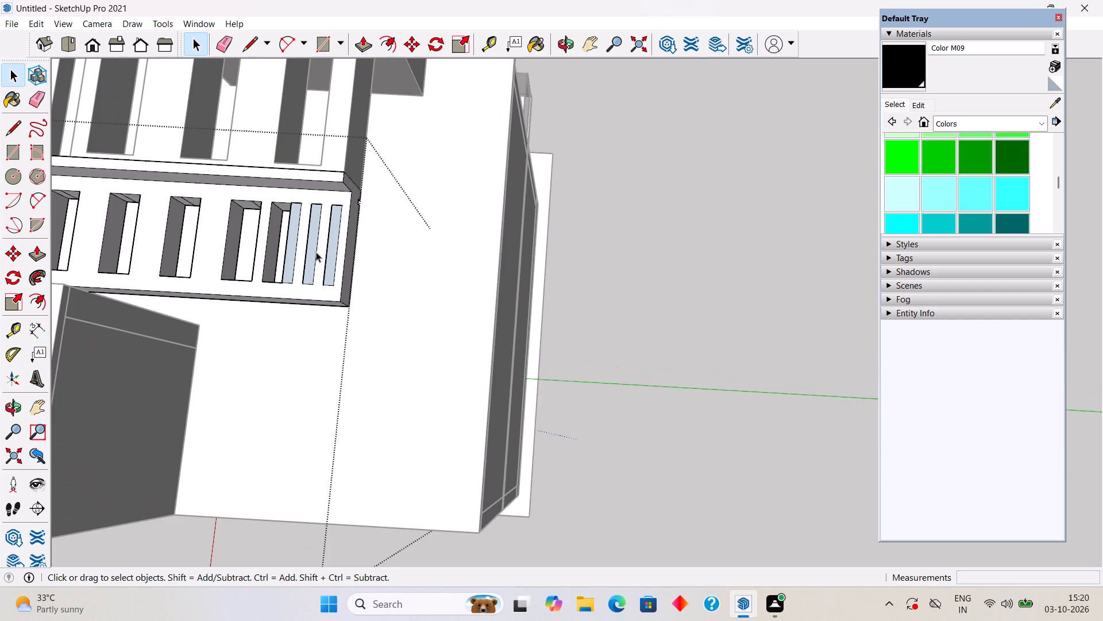
middle_drag(316, 252, 450, 201)
scroll(334, 256, up, 10)
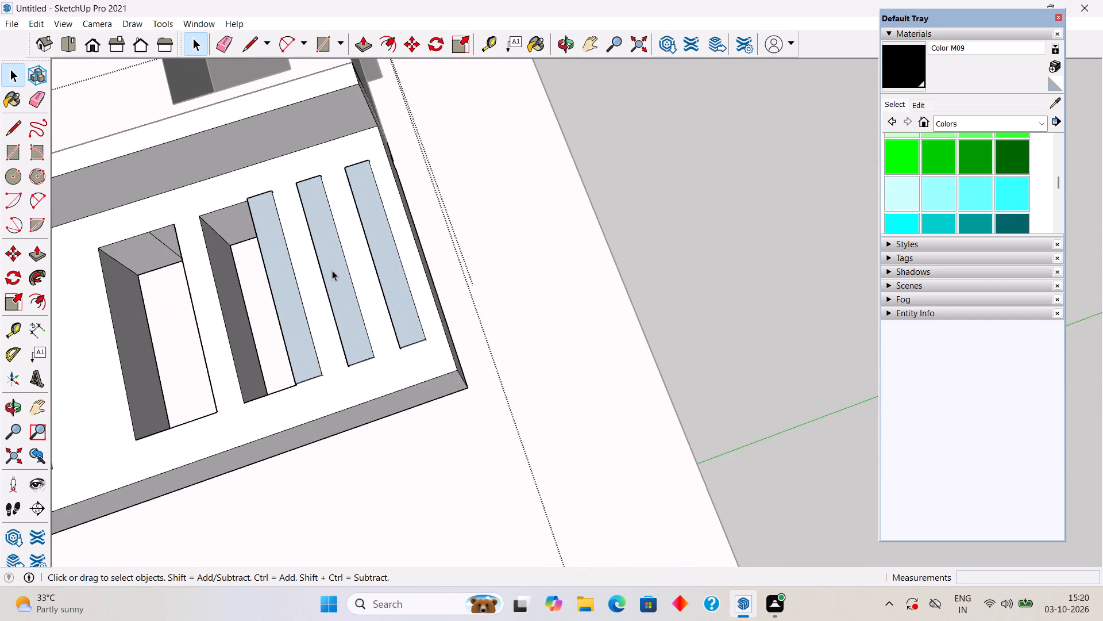
click(332, 270)
key(p)
click(332, 270)
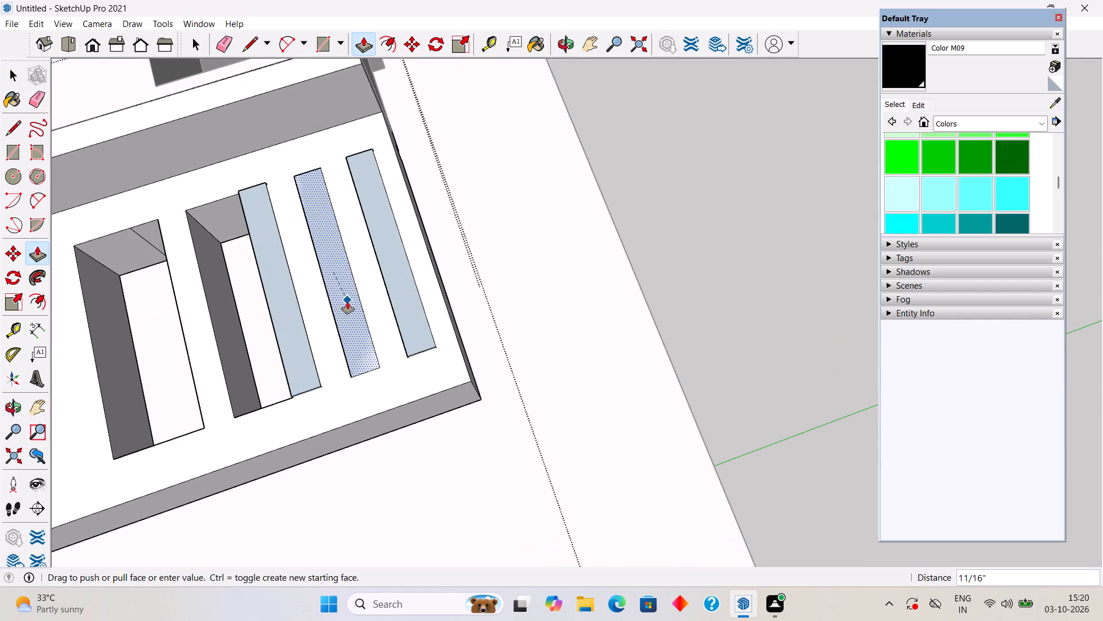
click(353, 313)
click(402, 267)
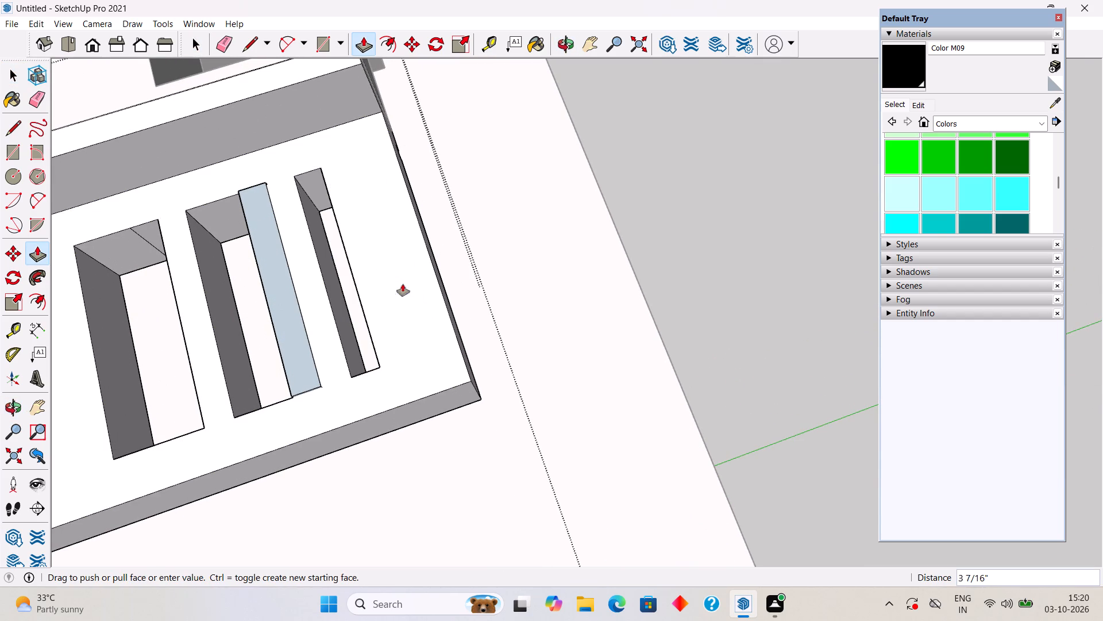
click(407, 292)
click(288, 315)
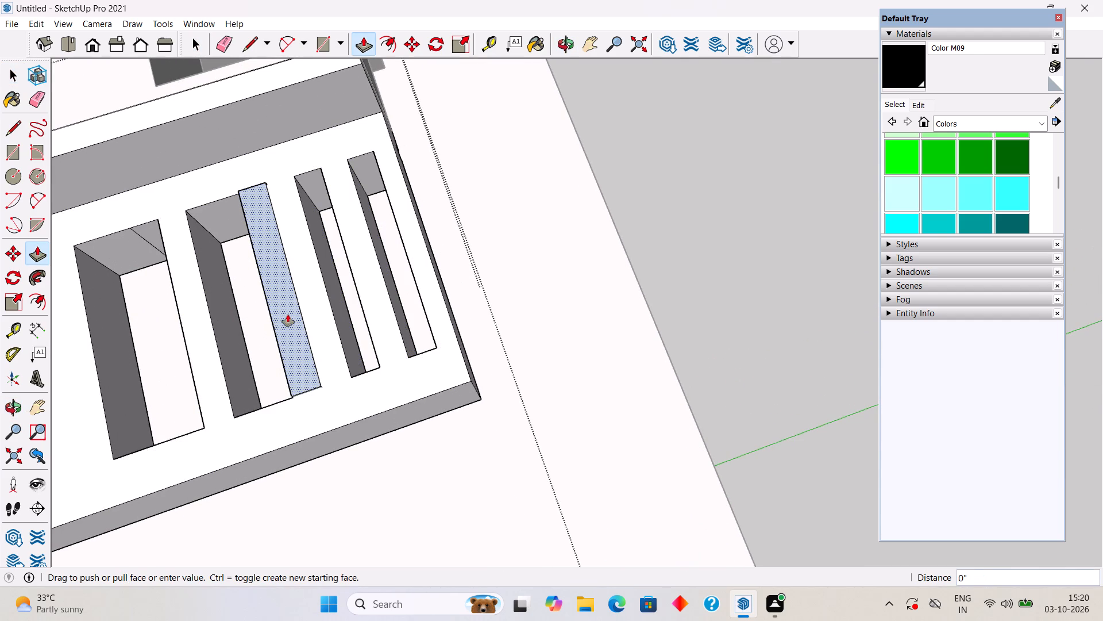
click(294, 342)
Push the wall between the two outermost narrow slots back 4 inches, merging them, and leave the strip's group.
middle_drag(296, 340, 300, 340)
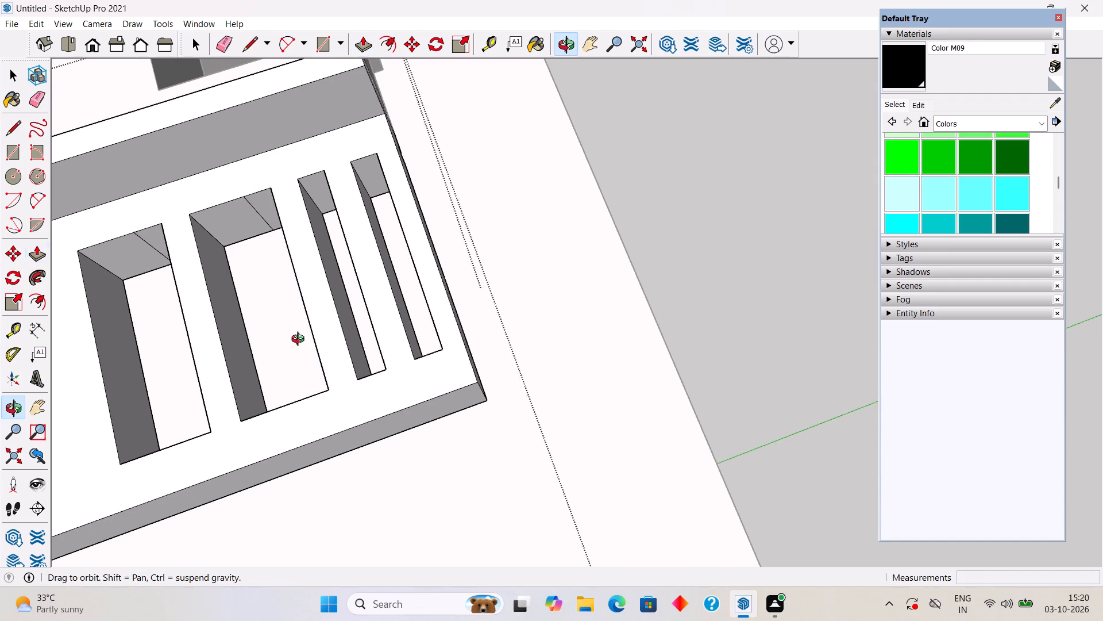
middle_drag(300, 340, 326, 331)
scroll(409, 278, up, 3)
middle_drag(415, 273, 443, 257)
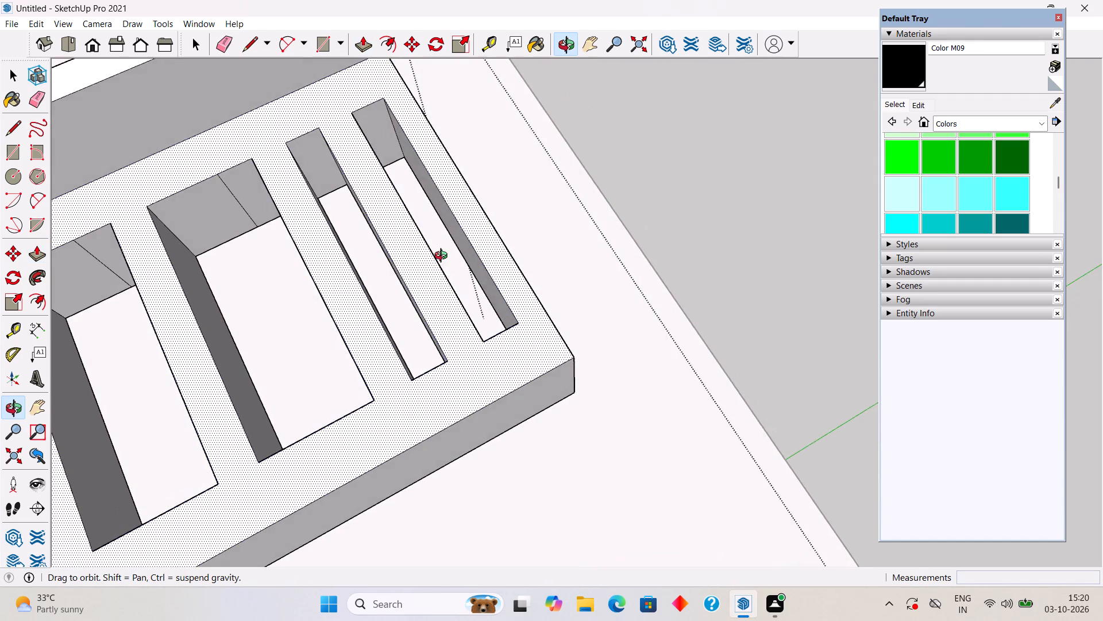
middle_drag(443, 257, 298, 294)
scroll(298, 294, down, 7)
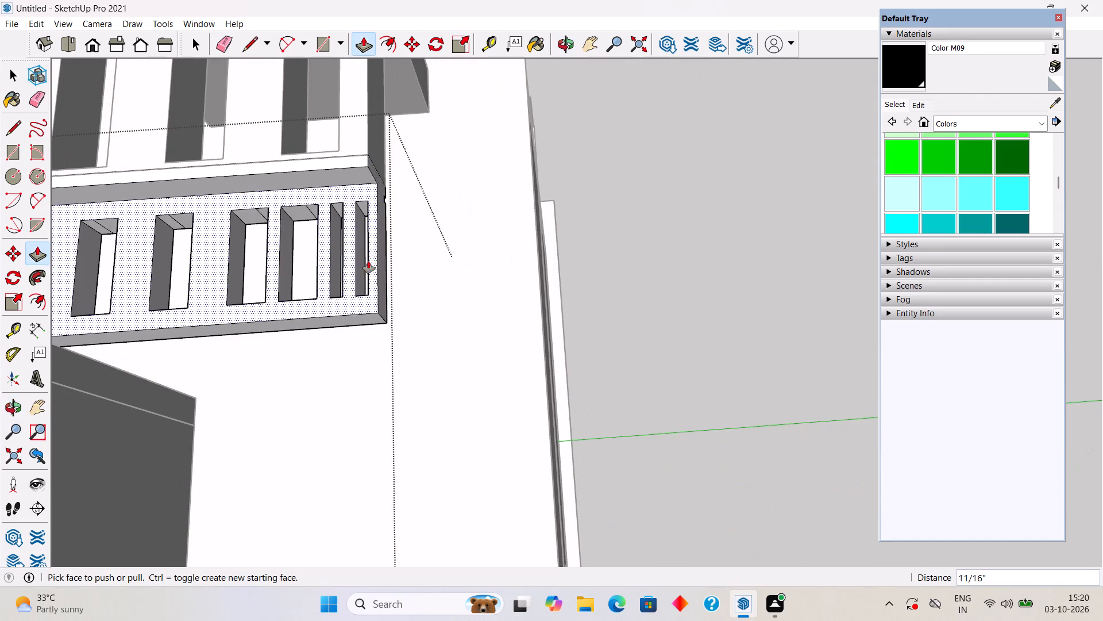
scroll(362, 263, up, 3)
click(362, 263)
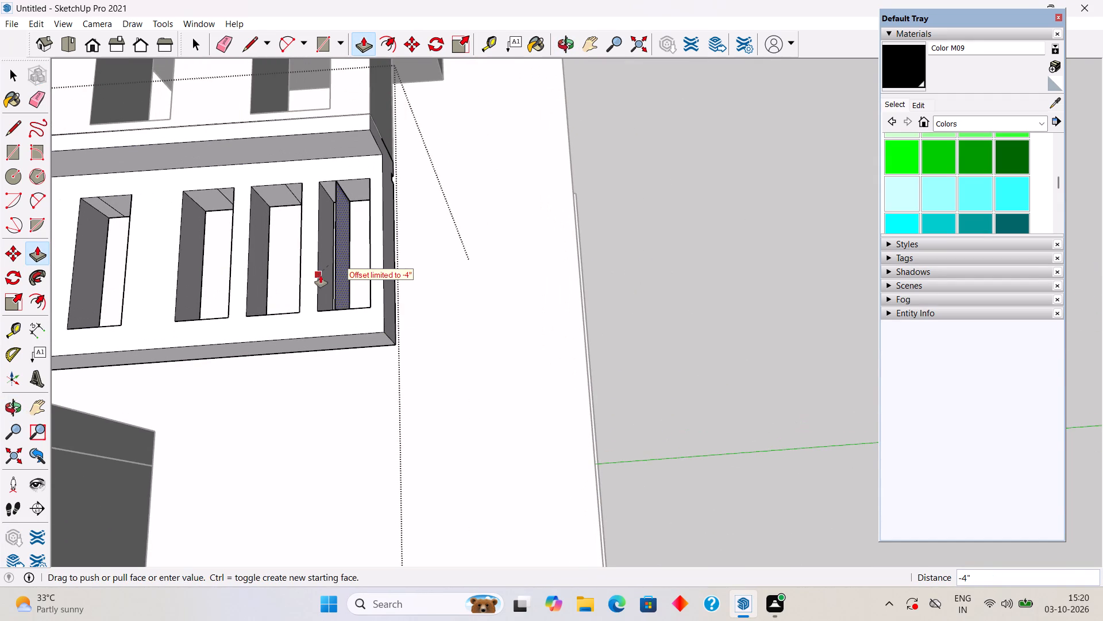
click(321, 275)
key(space)
scroll(345, 289, down, 4)
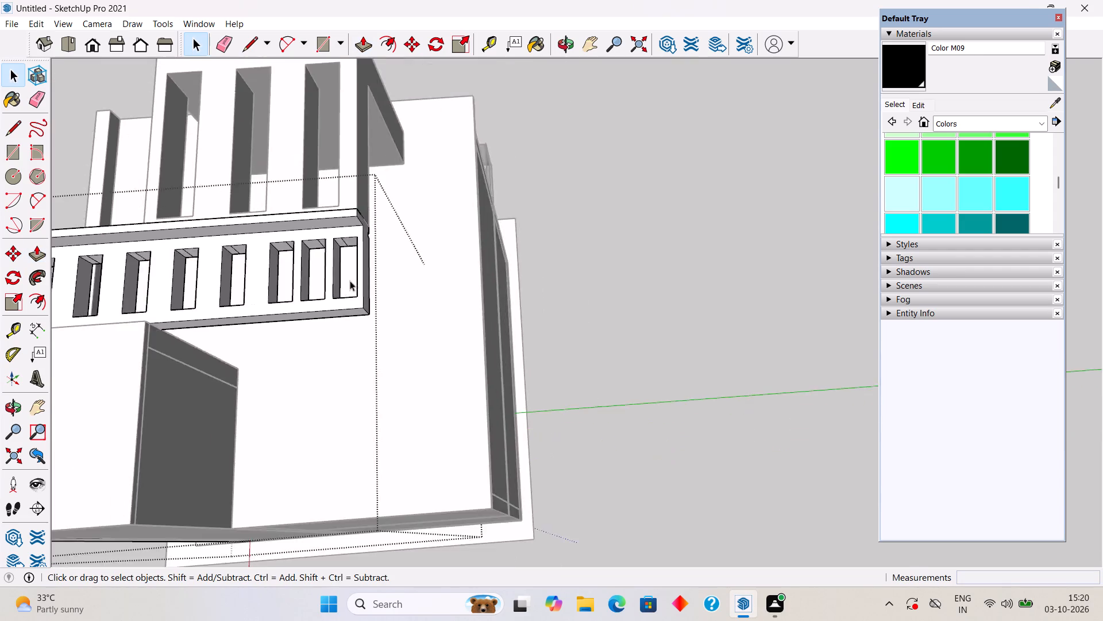
scroll(350, 281, down, 13)
middle_drag(338, 409, 390, 384)
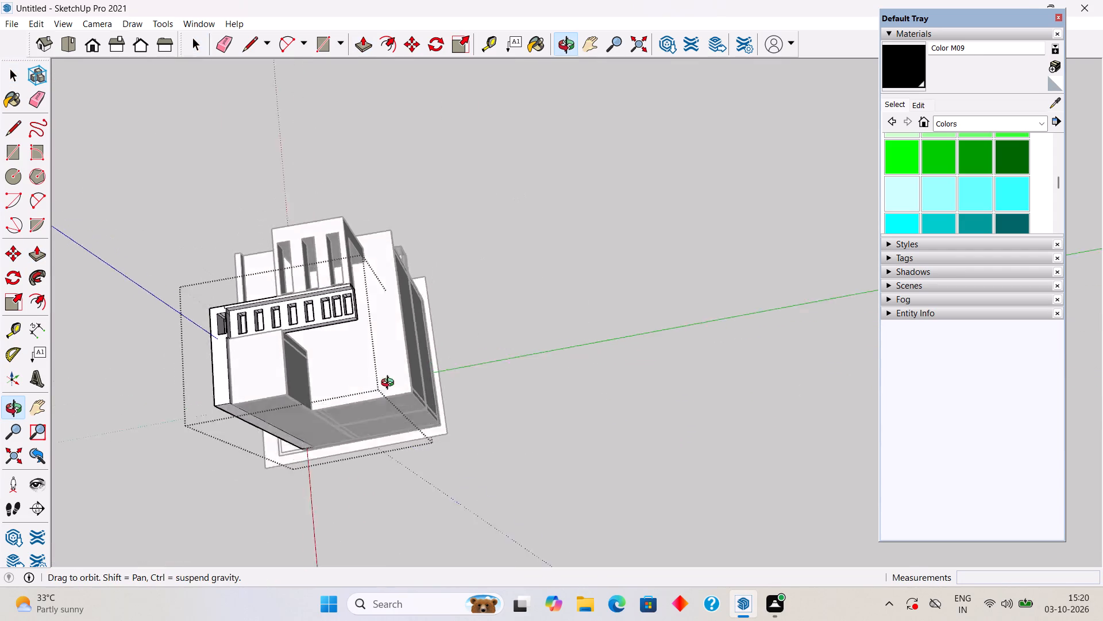
middle_drag(390, 384, 454, 317)
scroll(454, 317, down, 4)
click(153, 323)
Examine the house's front facade and the slotted roof strip from above, from below and straight on.
middle_drag(252, 393, 584, 227)
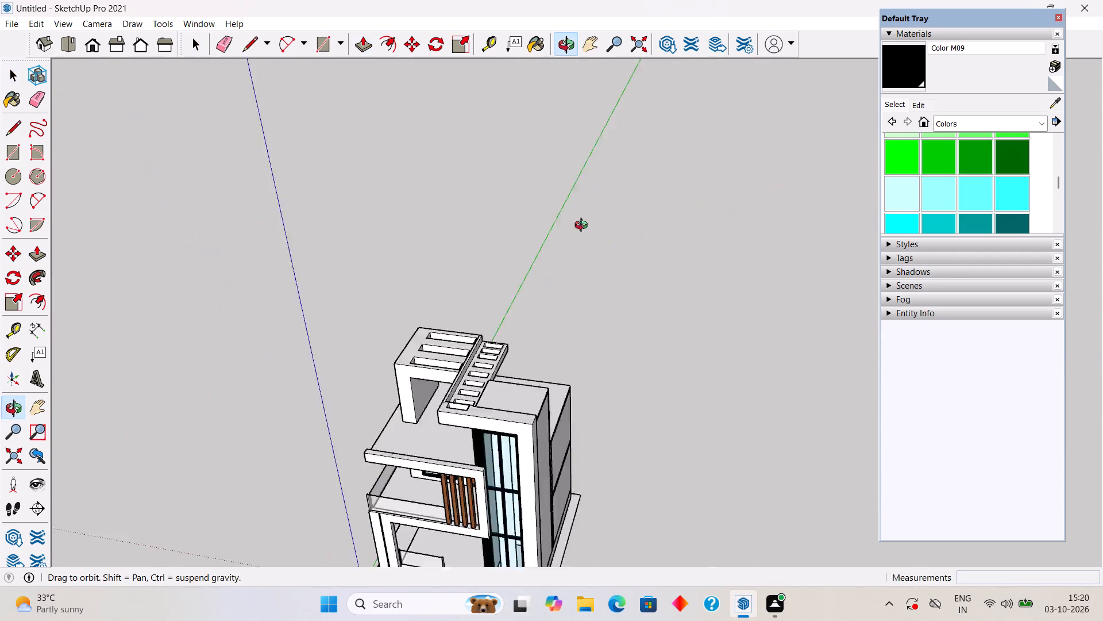
middle_drag(584, 227, 590, 217)
scroll(590, 217, down, 8)
middle_drag(561, 273, 552, 110)
middle_drag(496, 413, 523, 294)
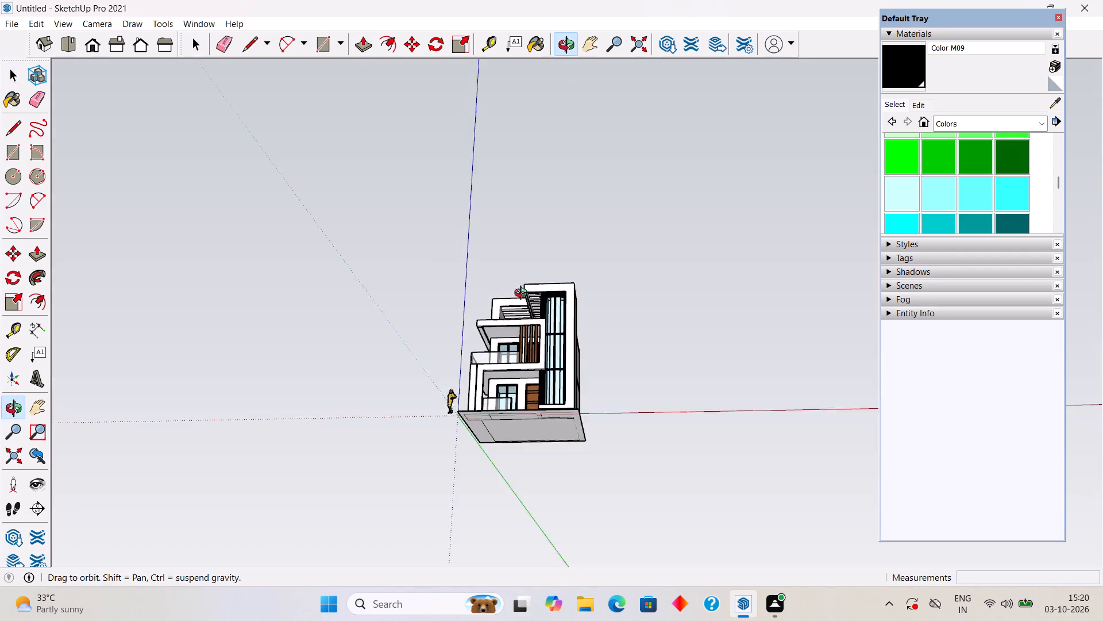
middle_drag(523, 294, 528, 274)
scroll(553, 299, up, 6)
middle_drag(415, 395, 504, 375)
scroll(510, 292, up, 11)
middle_drag(467, 248, 435, 197)
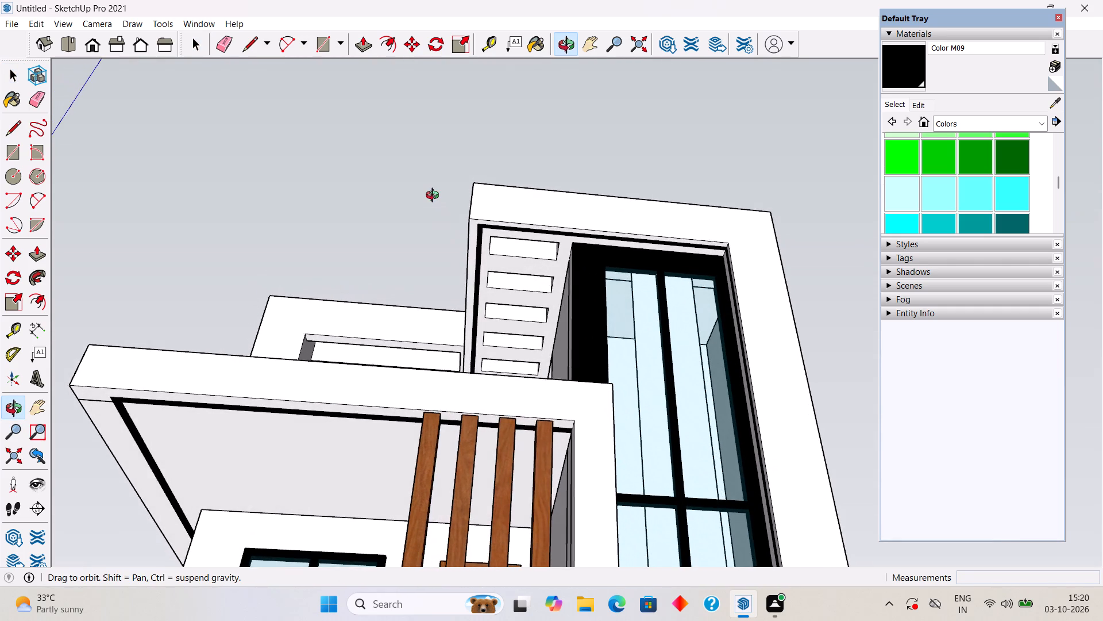
middle_drag(435, 197, 422, 318)
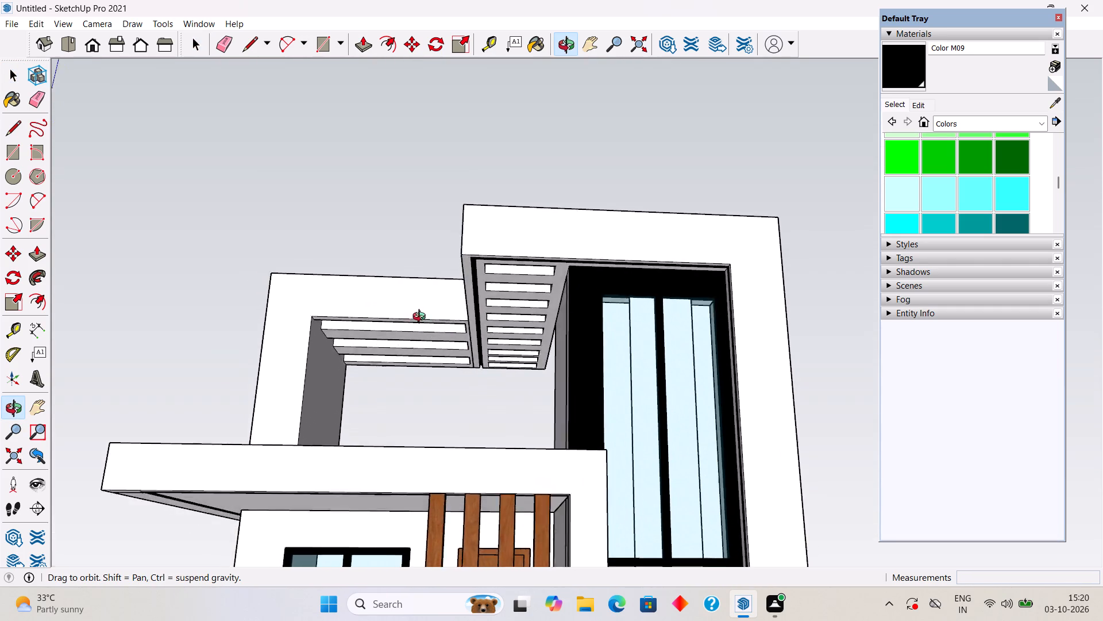
middle_drag(422, 318, 321, 256)
scroll(261, 208, down, 3)
scroll(291, 257, down, 10)
middle_drag(311, 340, 334, 357)
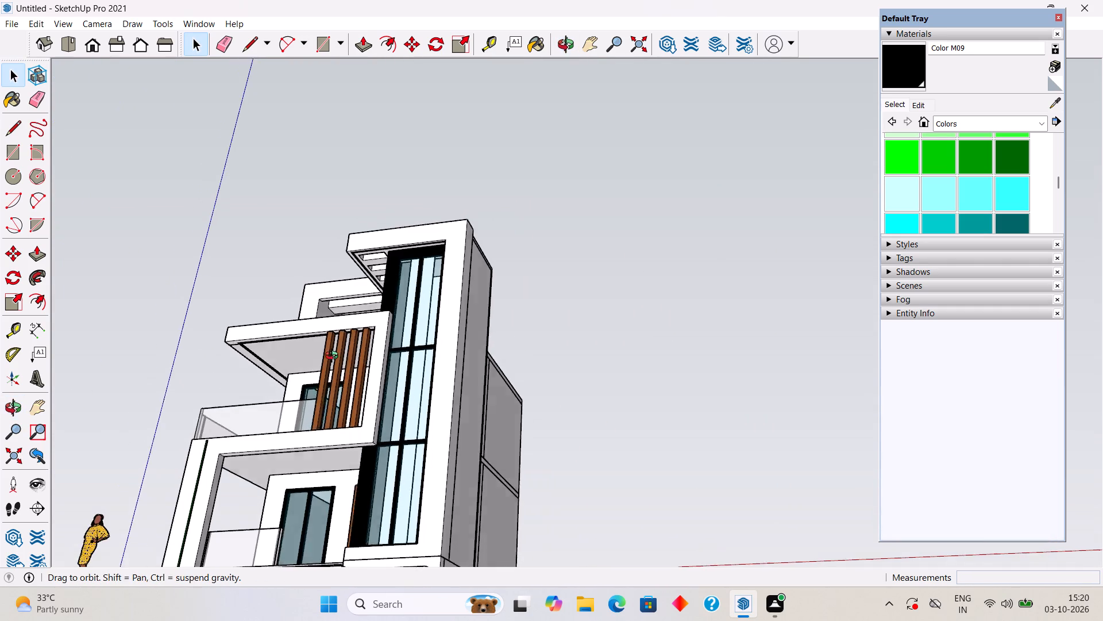
middle_drag(334, 357, 306, 492)
scroll(306, 492, down, 8)
middle_drag(299, 501, 593, 450)
scroll(608, 369, up, 5)
middle_drag(598, 434, 627, 319)
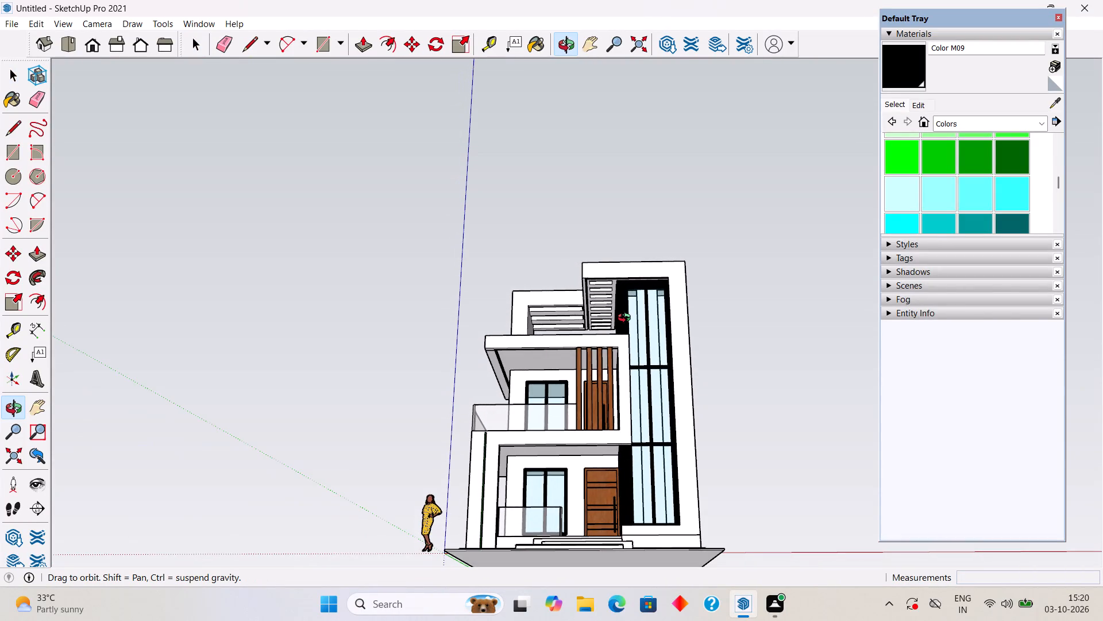
middle_drag(627, 319, 628, 304)
middle_drag(627, 322, 628, 333)
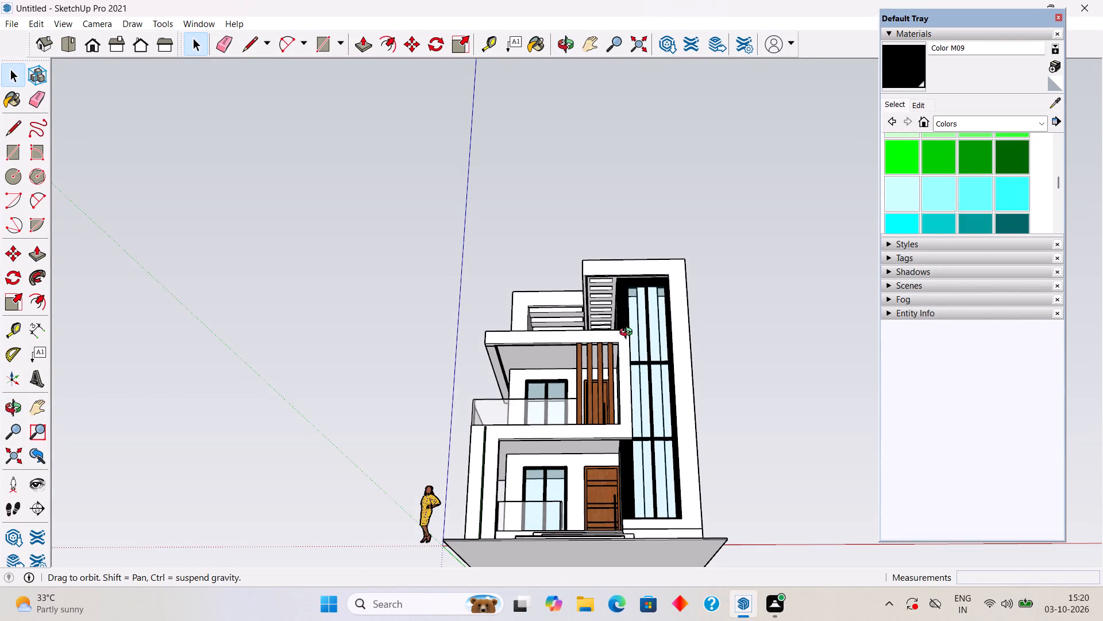
Examine the slotted roof strip and the adjoining slatted roof frame from the side and rear of the house.
middle_drag(628, 333, 903, 508)
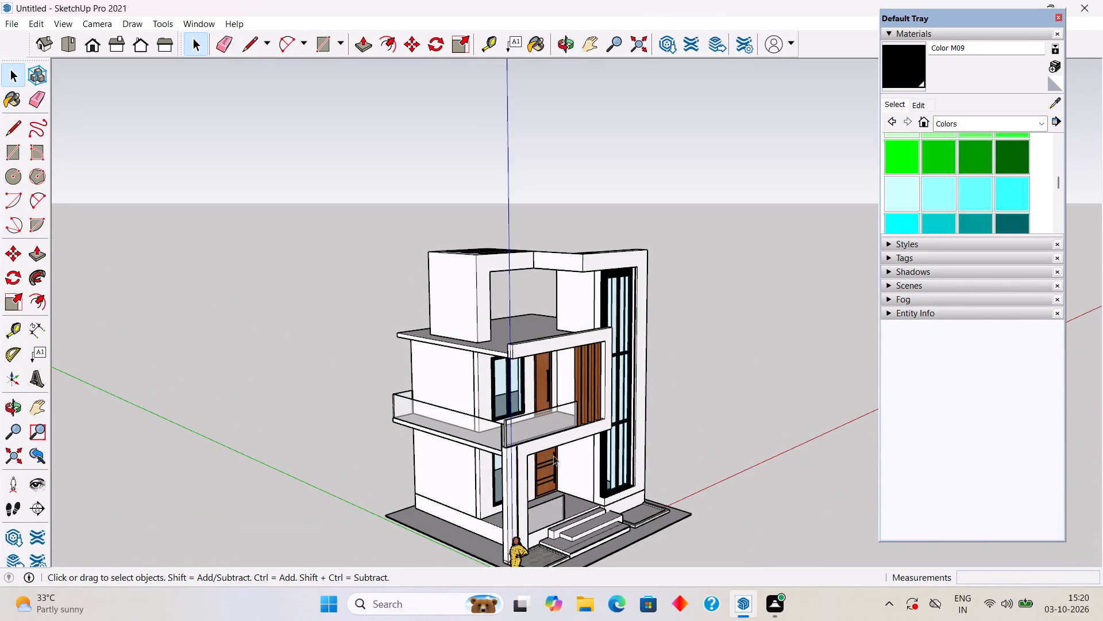
middle_drag(510, 420, 949, 524)
middle_drag(546, 371, 592, 378)
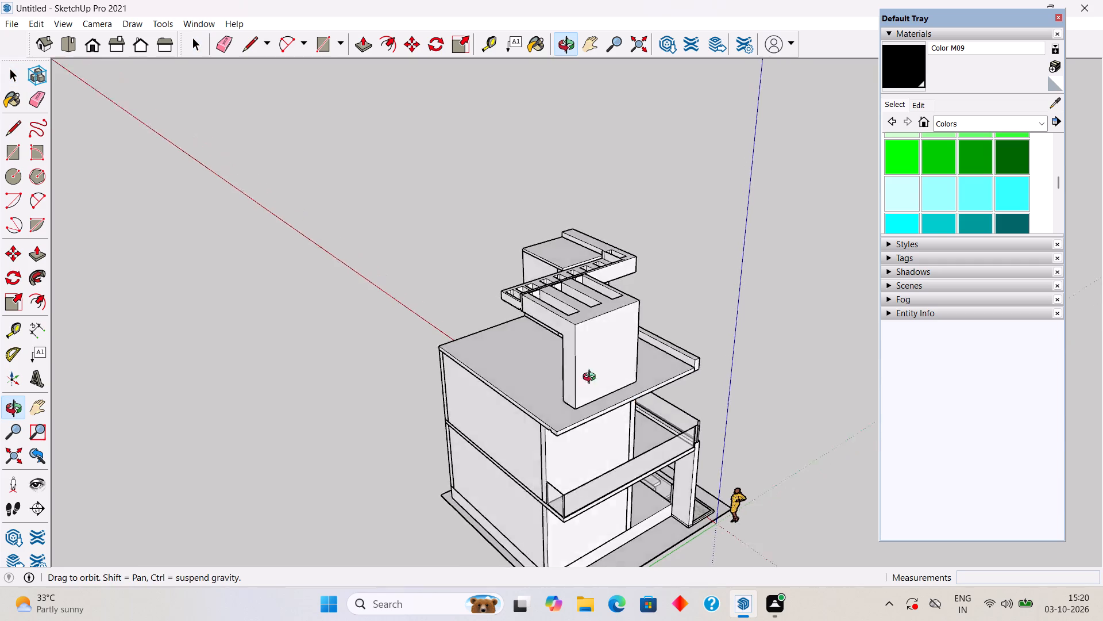
middle_drag(592, 378, 700, 344)
scroll(607, 310, up, 7)
click(618, 298)
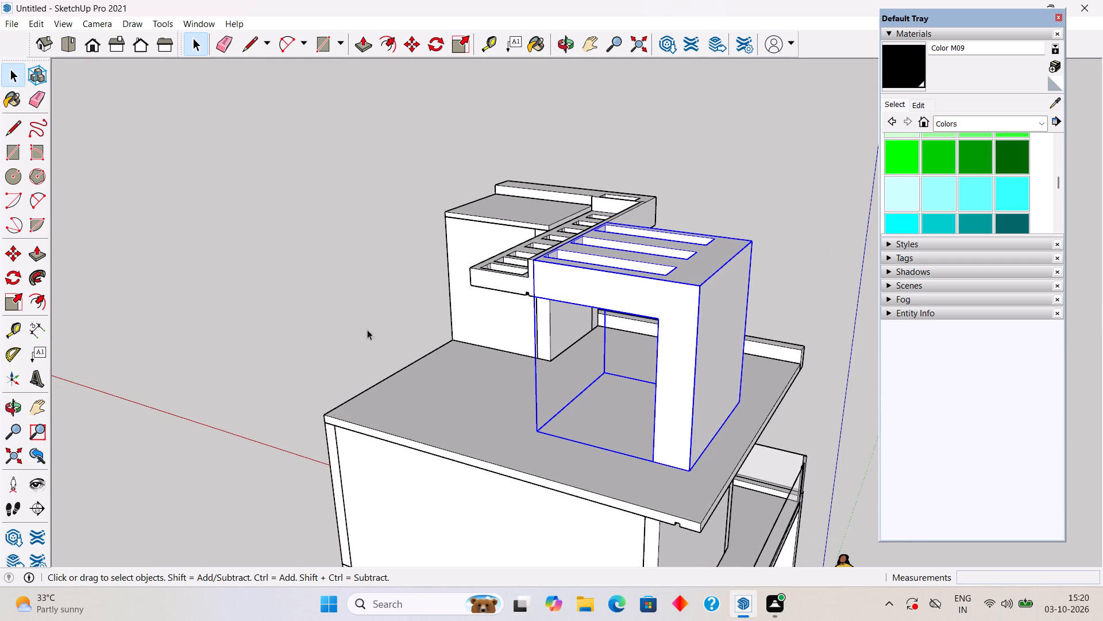
click(337, 306)
scroll(337, 306, down, 7)
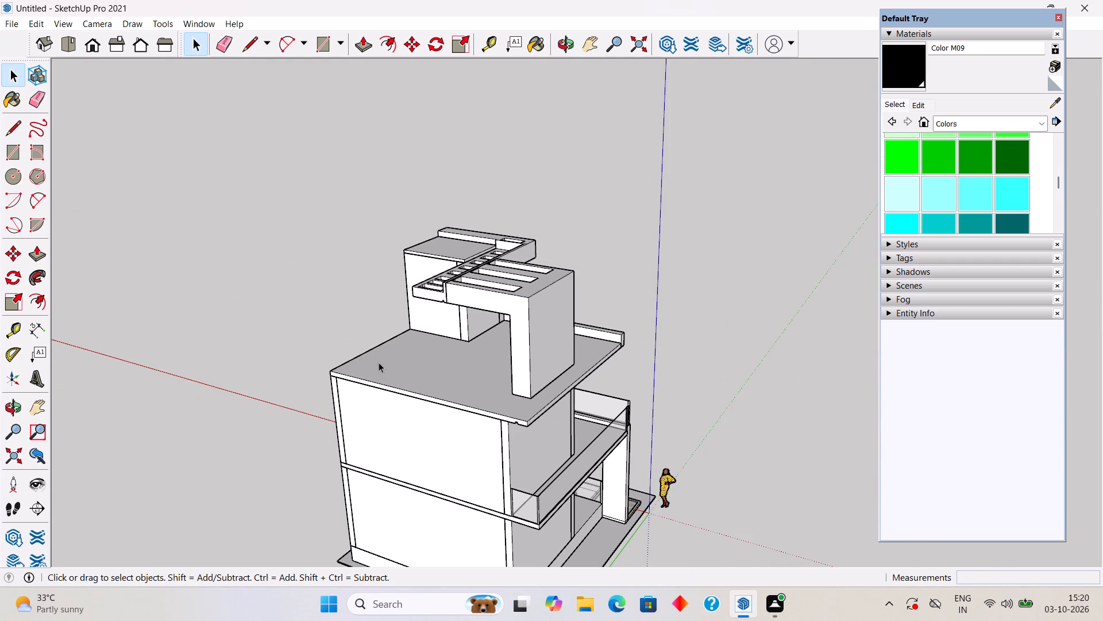
scroll(481, 397, up, 4)
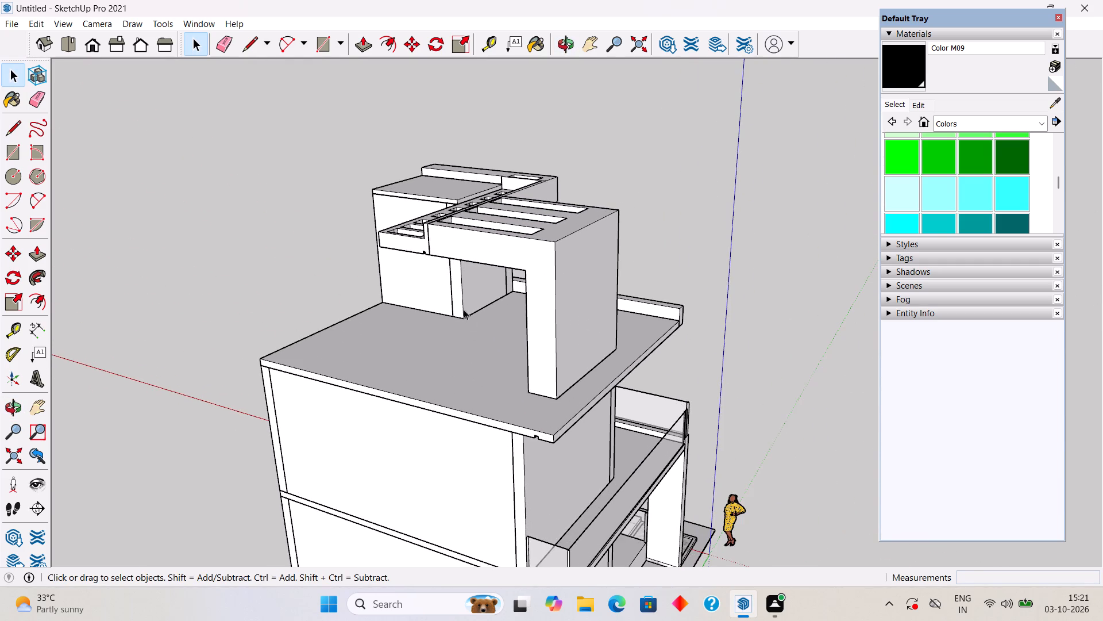
middle_drag(408, 266, 529, 297)
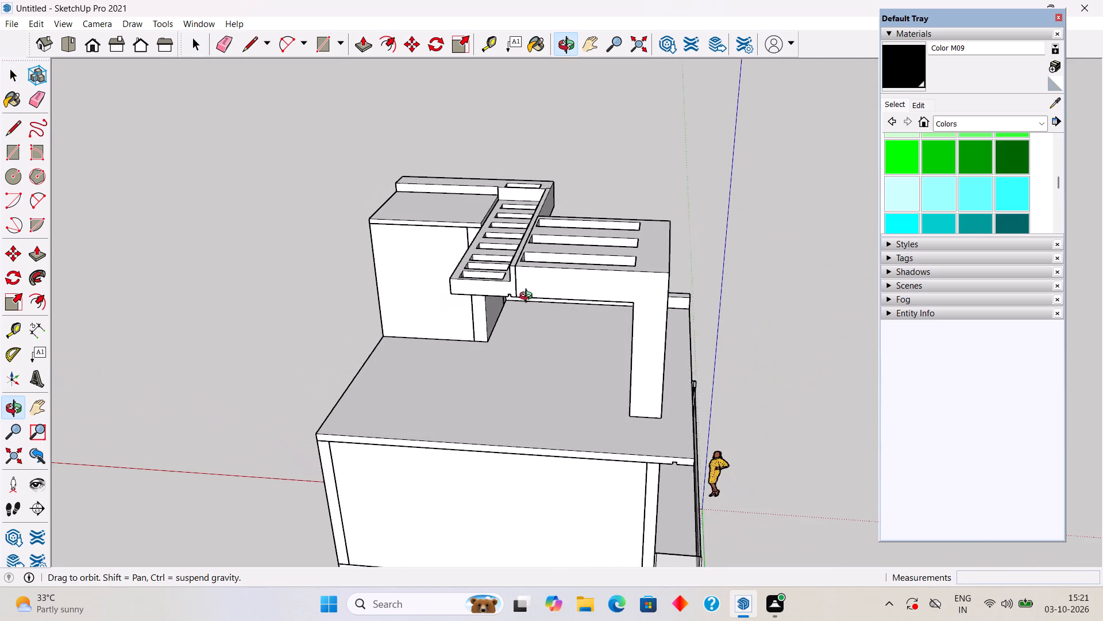
Extend the L-shaped end face of the slatted roof frame outward by 4 feet with Push/Pull.
middle_drag(529, 297, 529, 297)
scroll(531, 296, up, 4)
scroll(531, 296, down, 10)
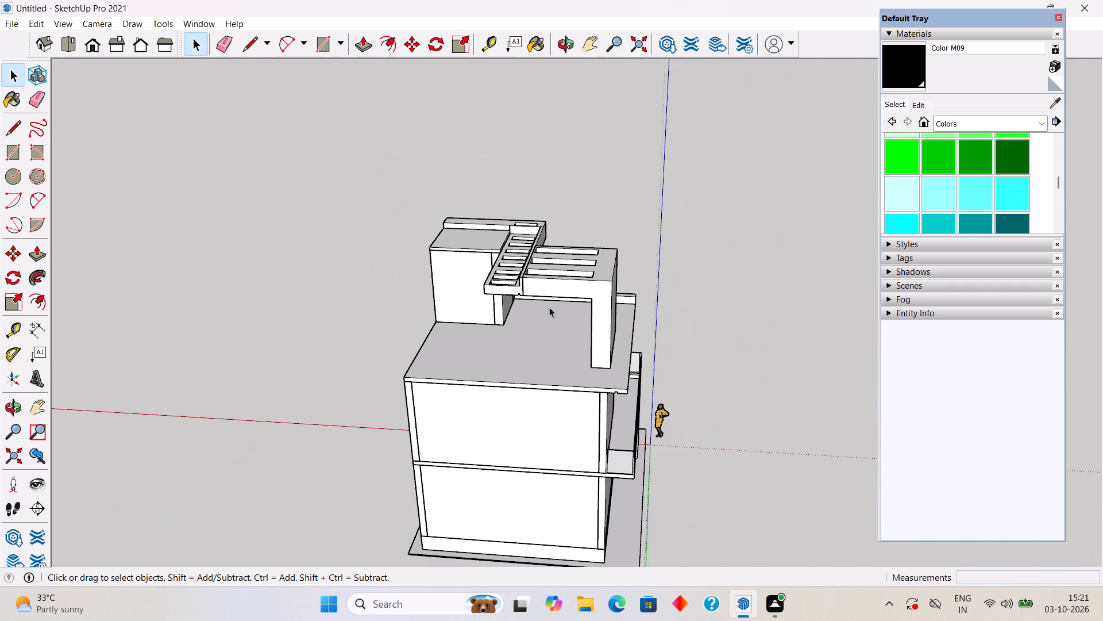
triple_click(556, 294)
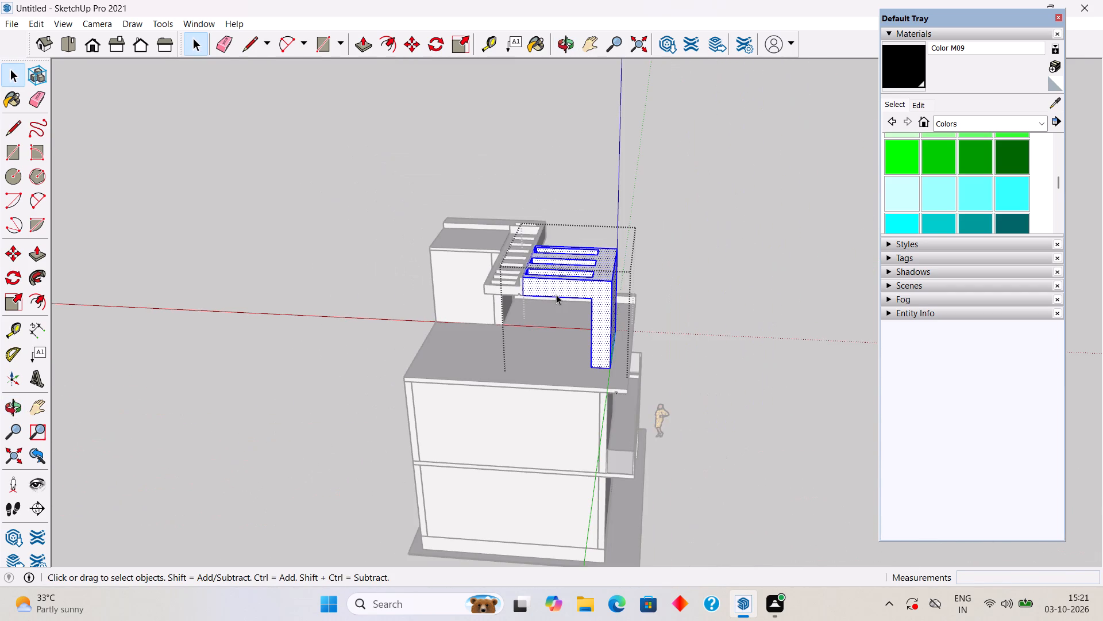
key(p)
click(556, 285)
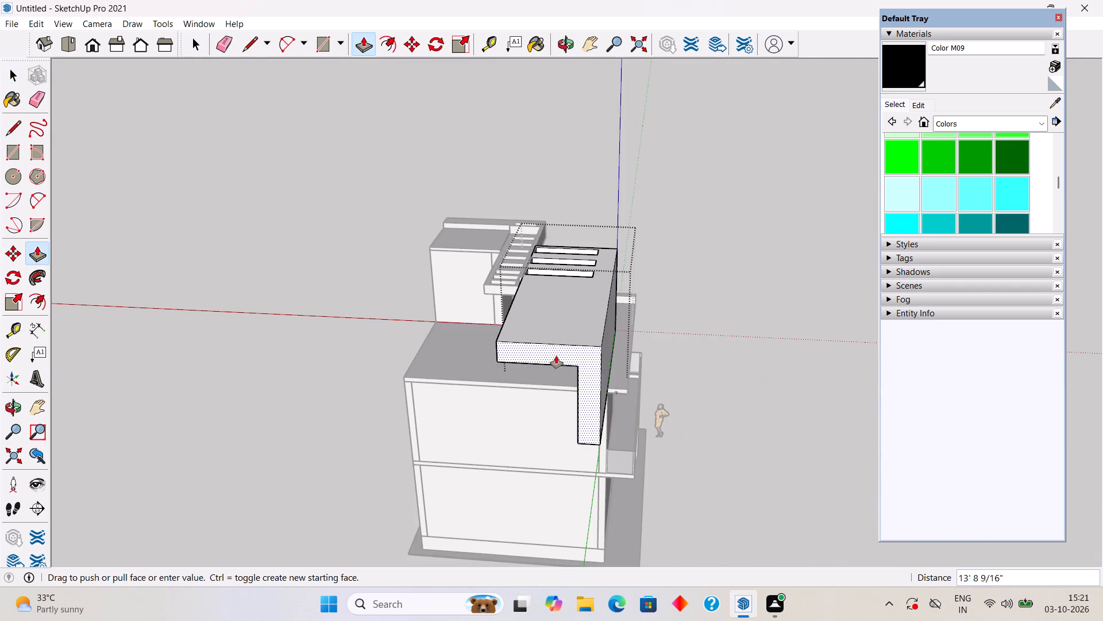
click(626, 382)
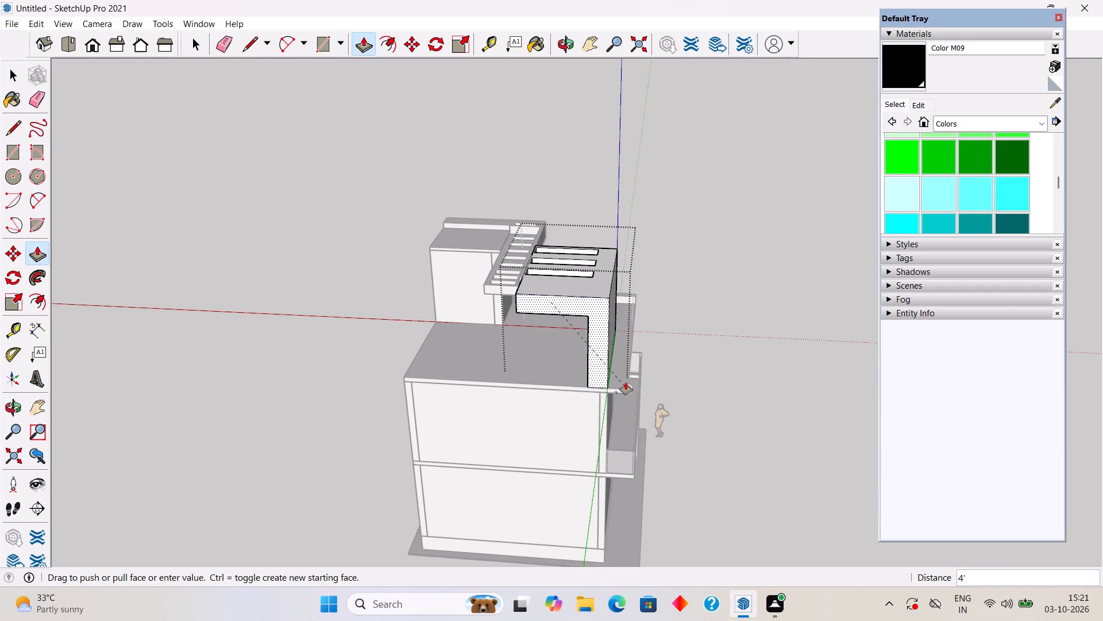
middle_drag(500, 364, 600, 358)
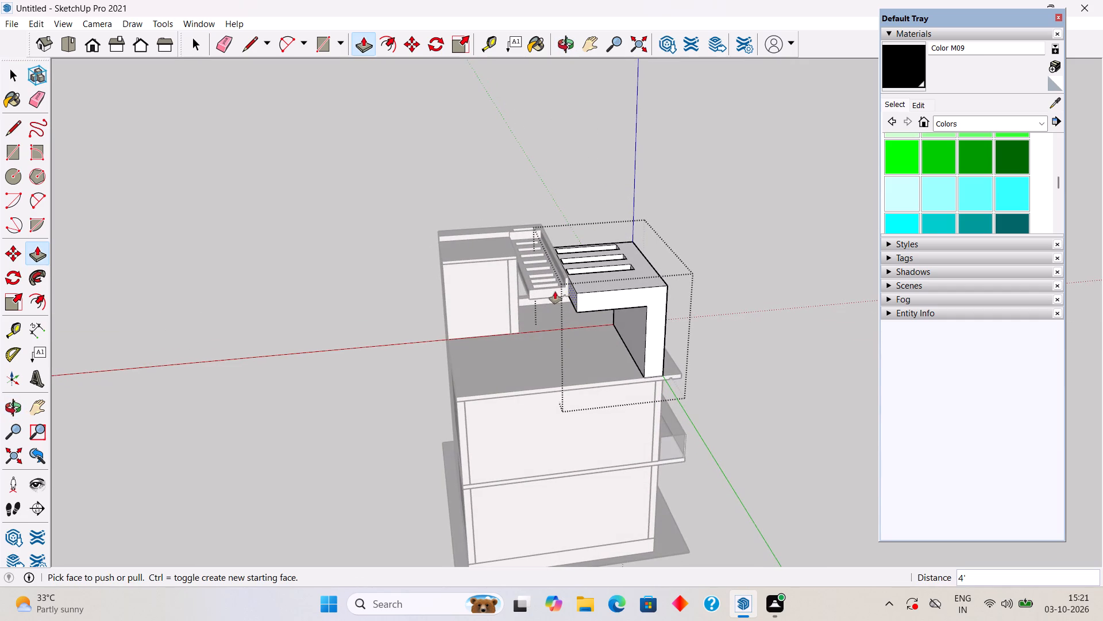
key(space)
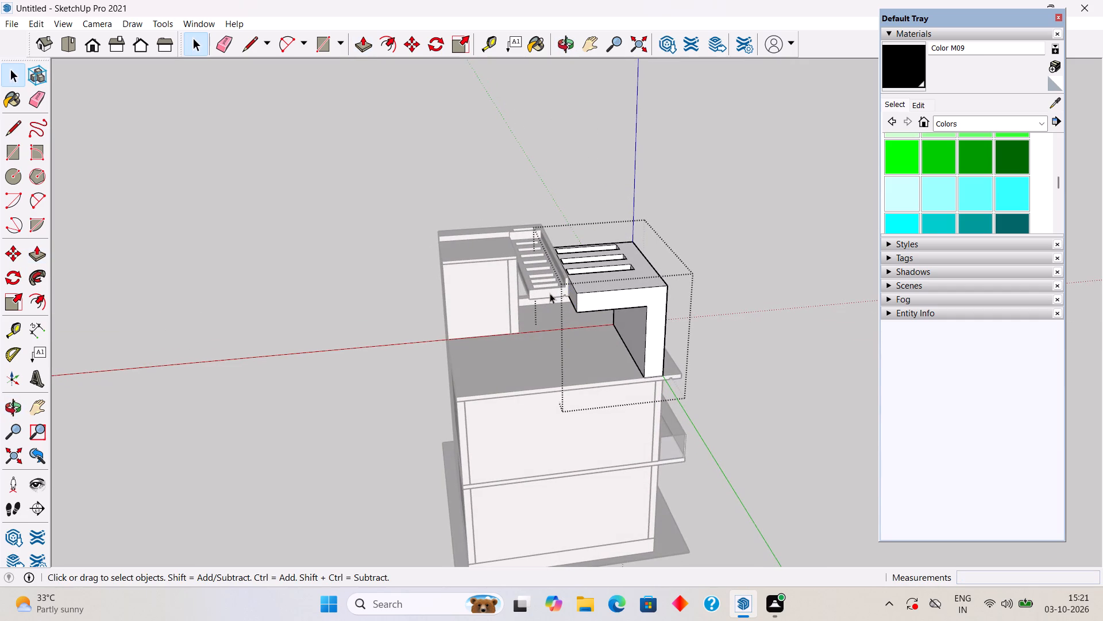
Extend the end face of the slotted roof strip flush with the slatted frame's end face, and leave its group.
triple_click(550, 293)
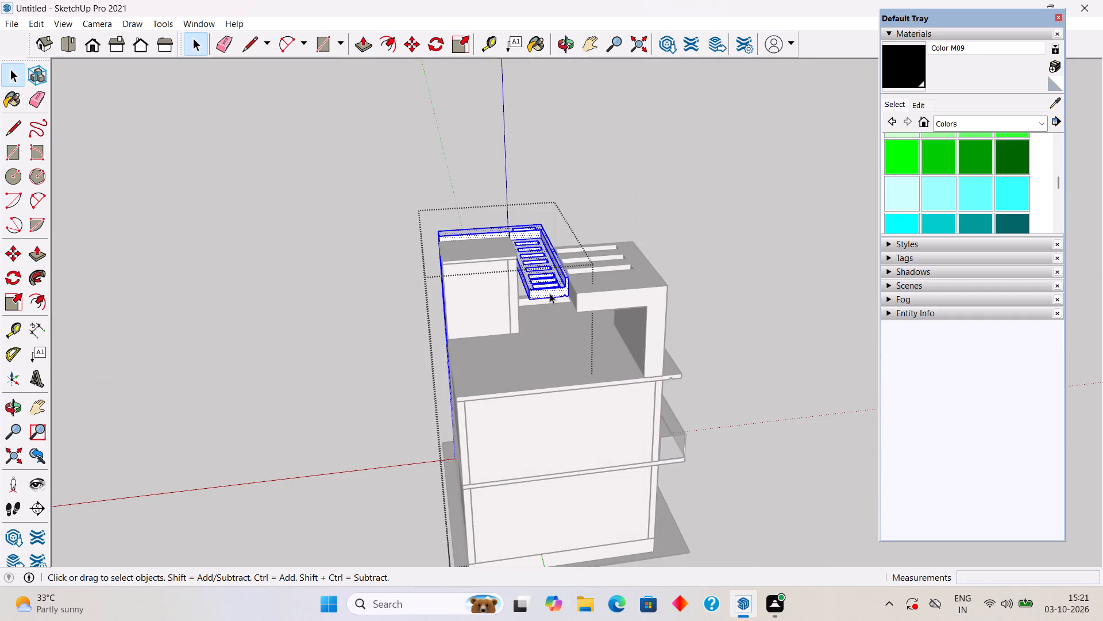
key(p)
click(550, 290)
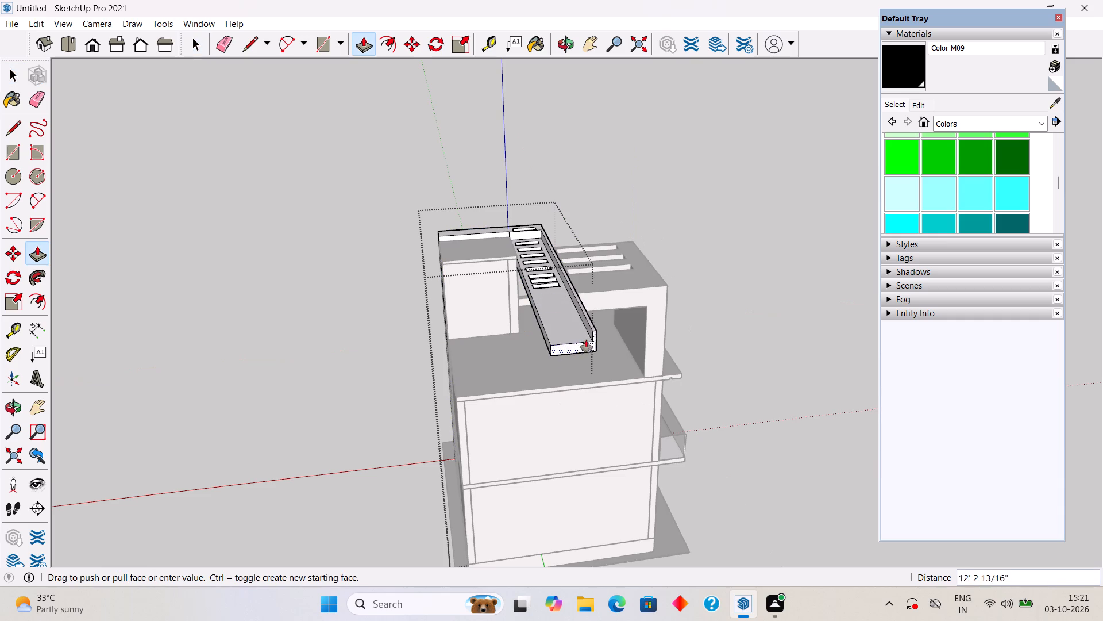
click(604, 300)
key(space)
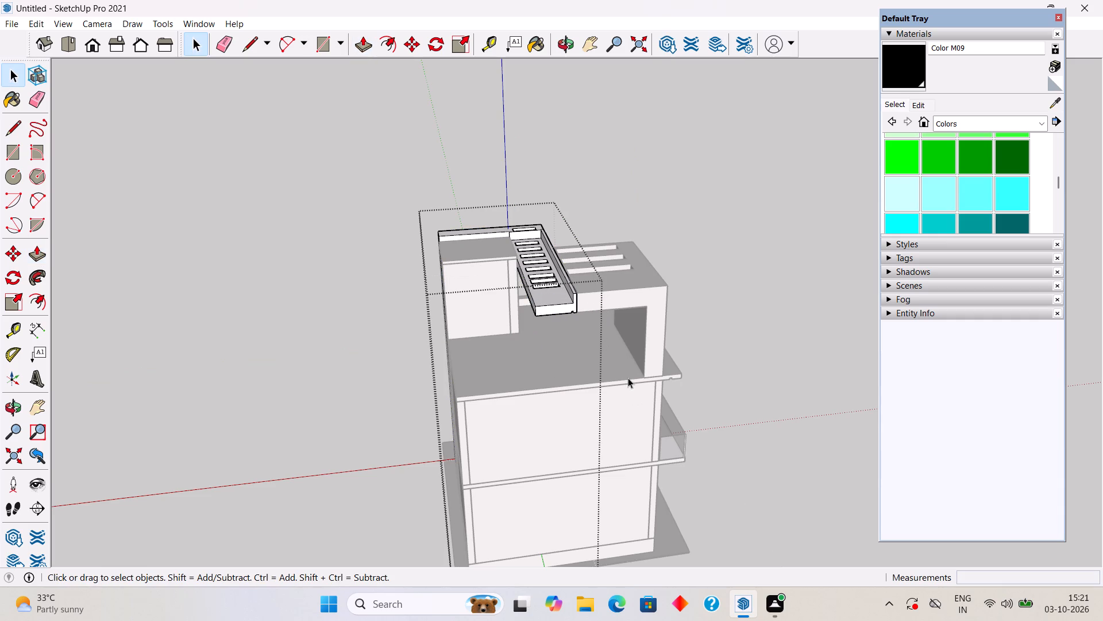
click(731, 266)
Place three guide lines 6 inches in from the main roof slab's overhanging edge, its adjoining side edge and its opposite edge.
scroll(641, 385, up, 8)
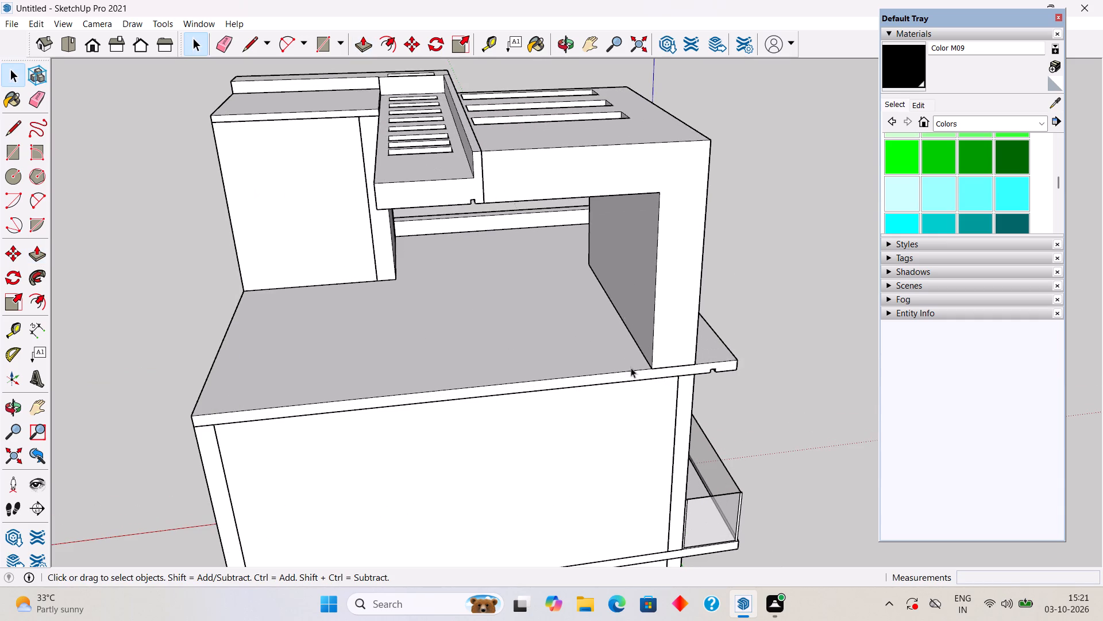
middle_drag(623, 309, 668, 358)
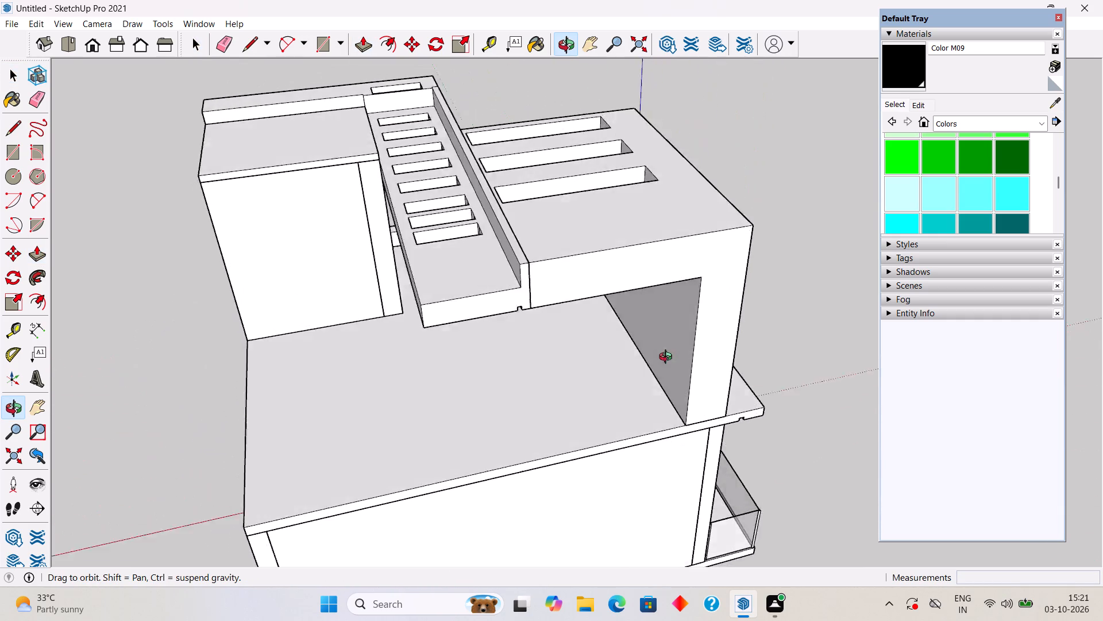
middle_drag(668, 358, 435, 362)
scroll(505, 356, up, 1)
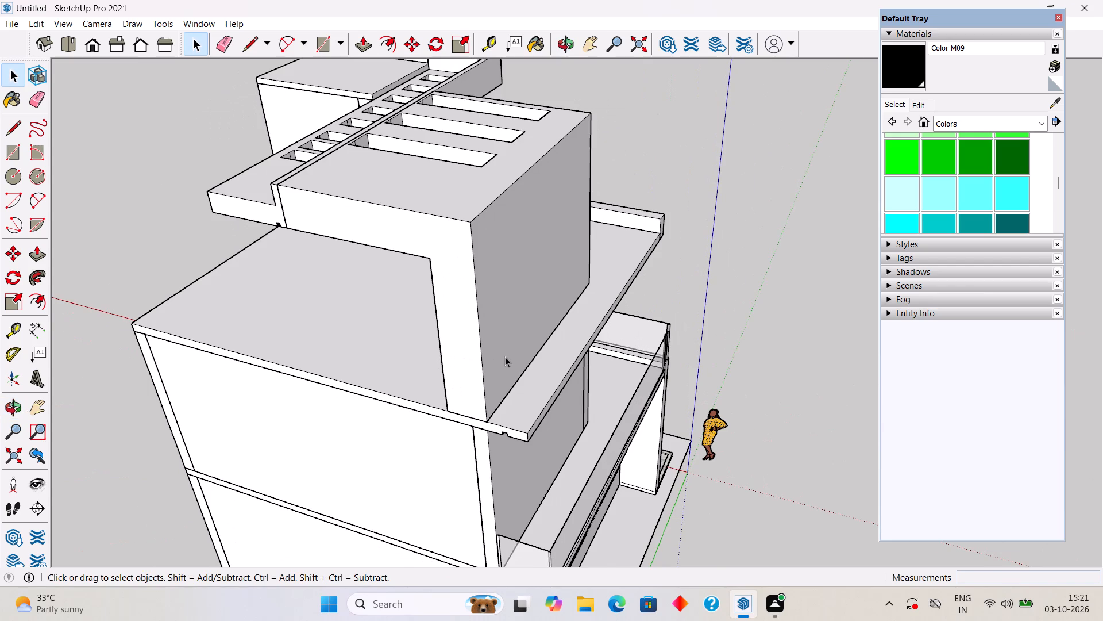
scroll(505, 356, up, 1)
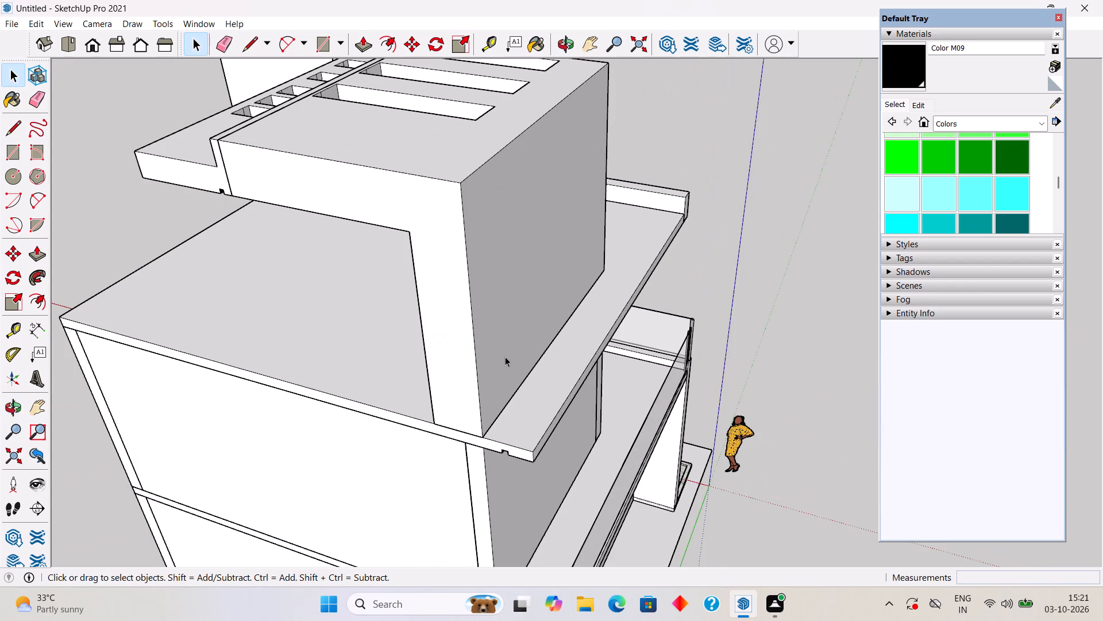
key(t)
click(569, 392)
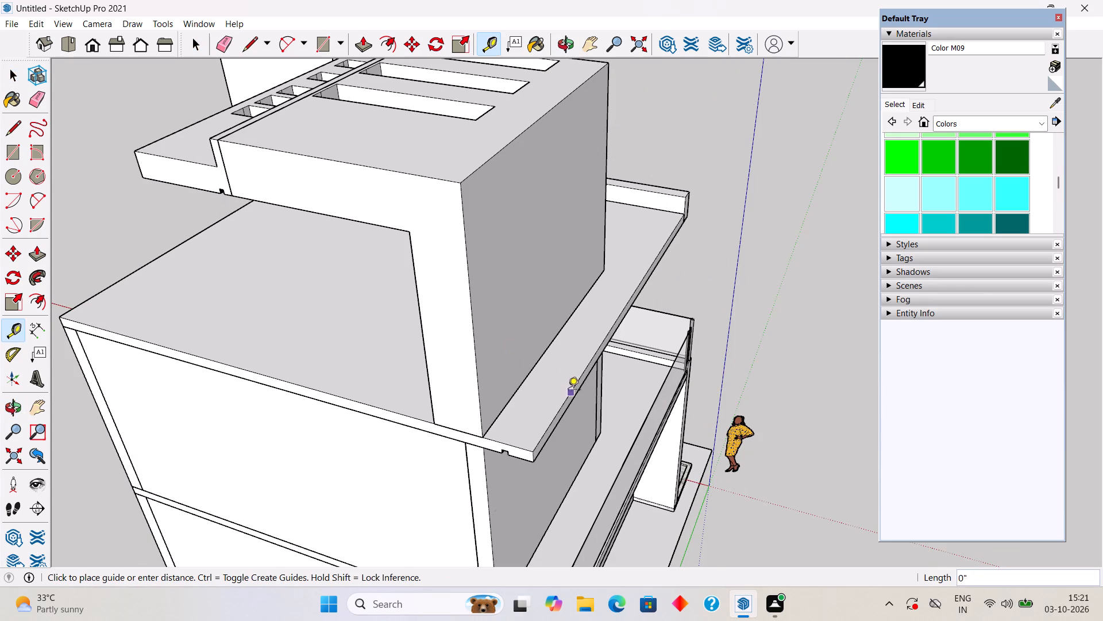
text(6")
key(Return)
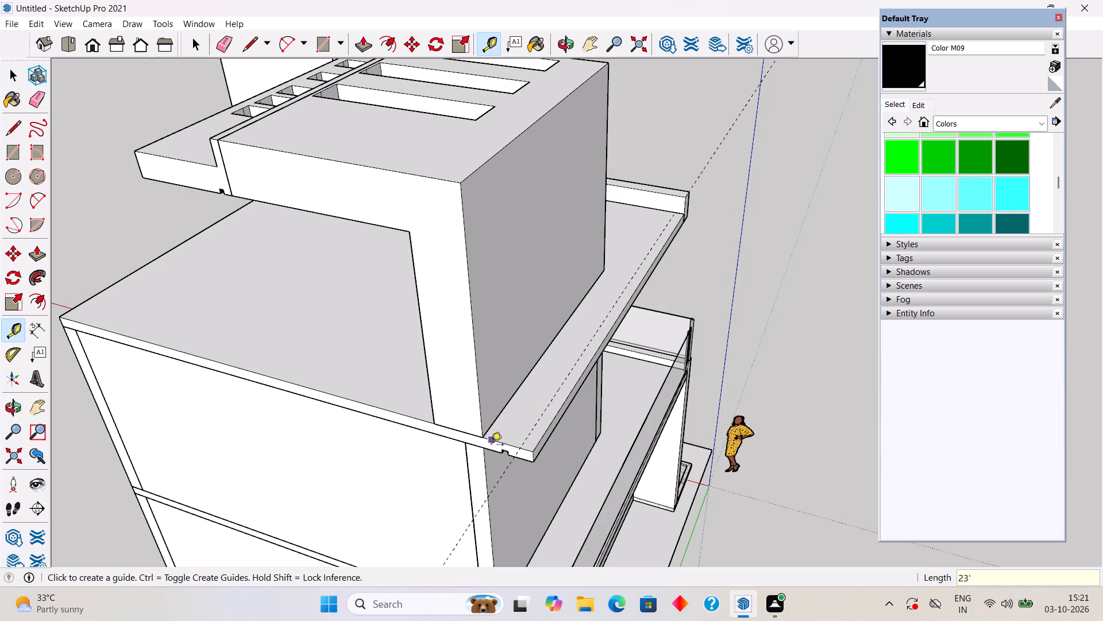
click(499, 442)
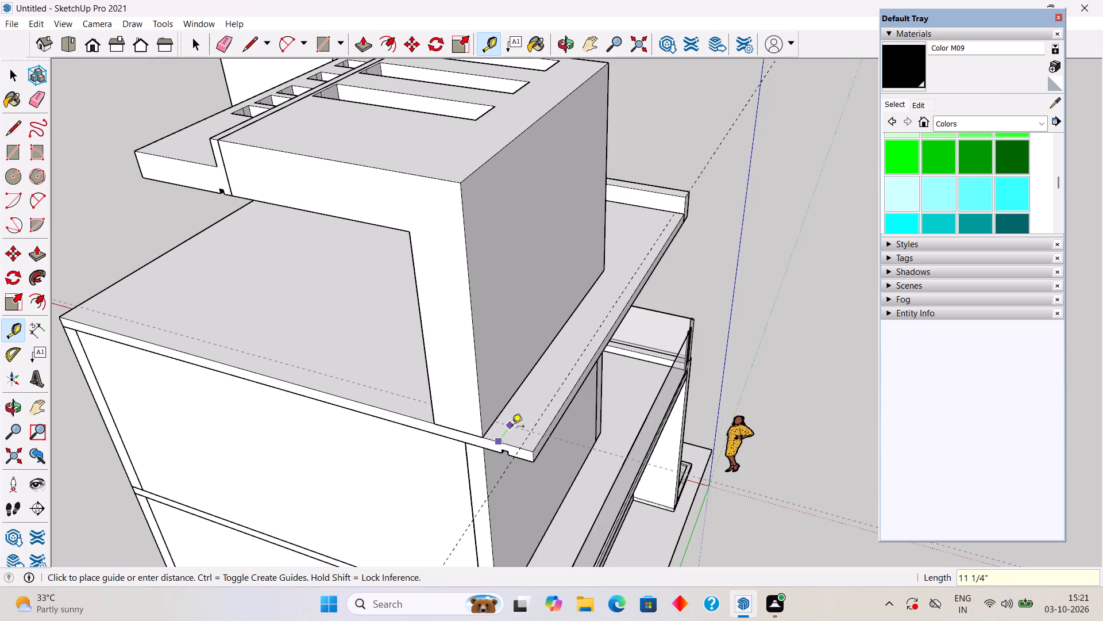
text(6")
key(Return)
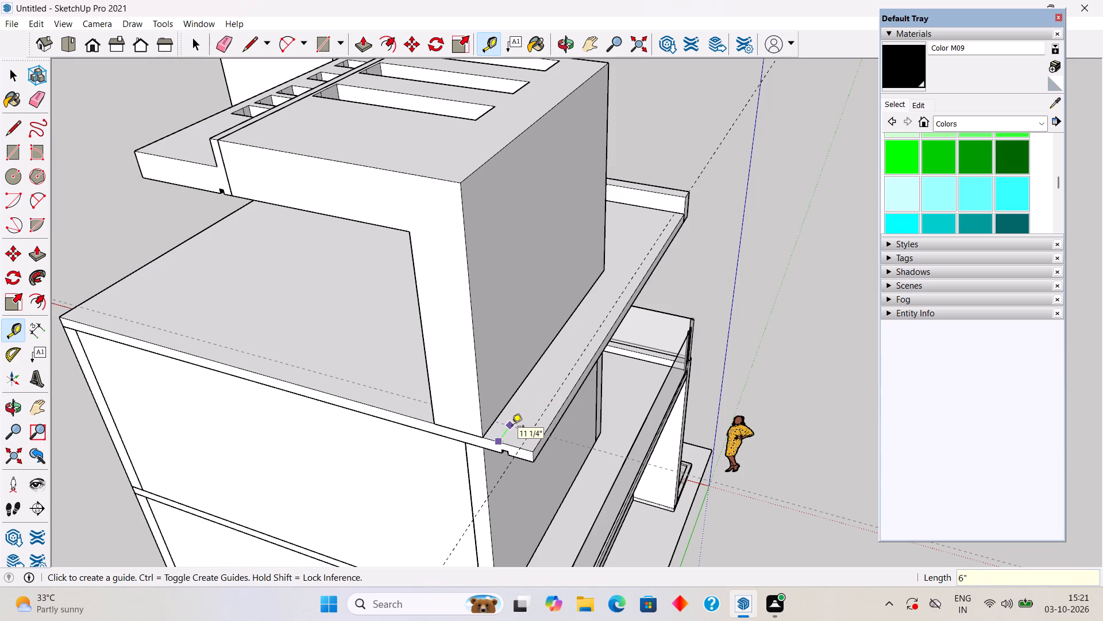
scroll(512, 432, down, 1)
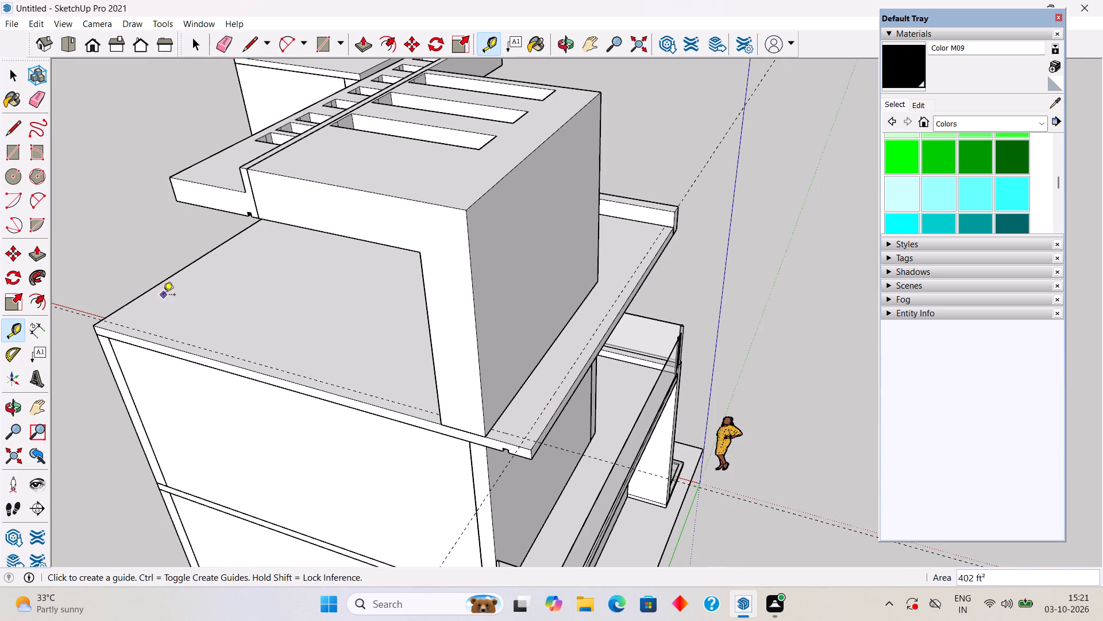
click(157, 287)
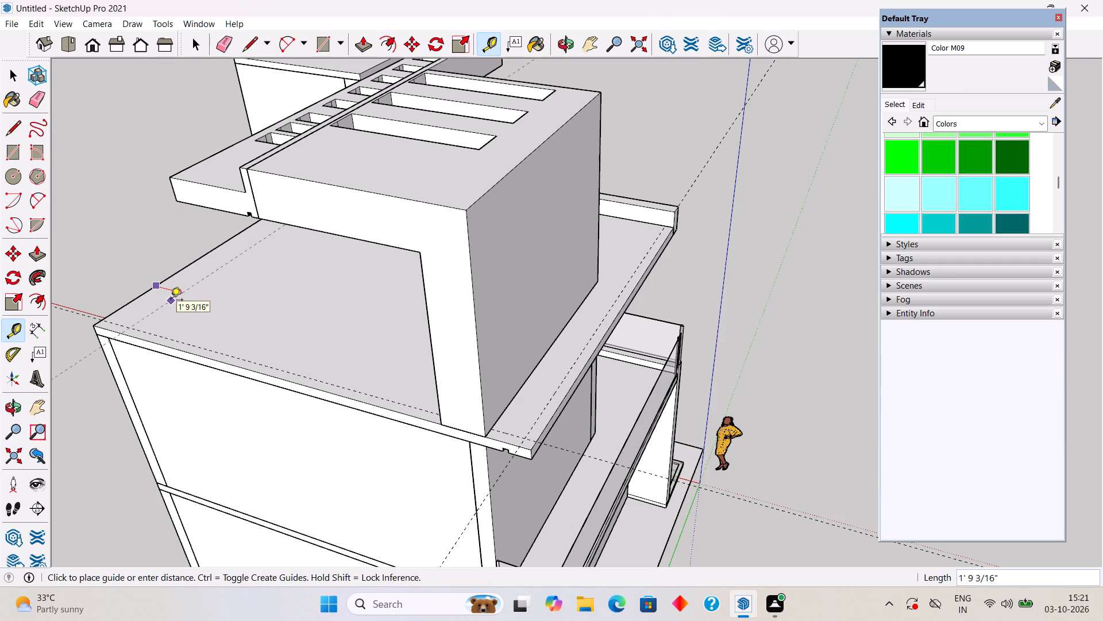
text(6")
key(Return)
key(space)
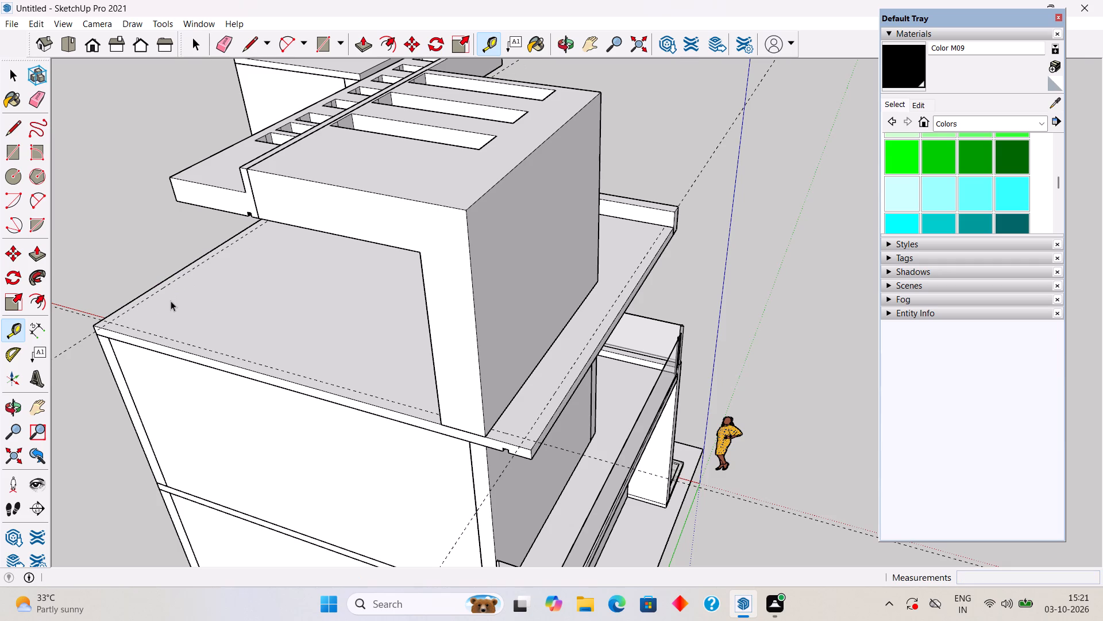
Draw an 18' 6" by 6" rectangle along the roof slab's side edge, from the guide intersection to the frame's leg.
text(r)
click(109, 323)
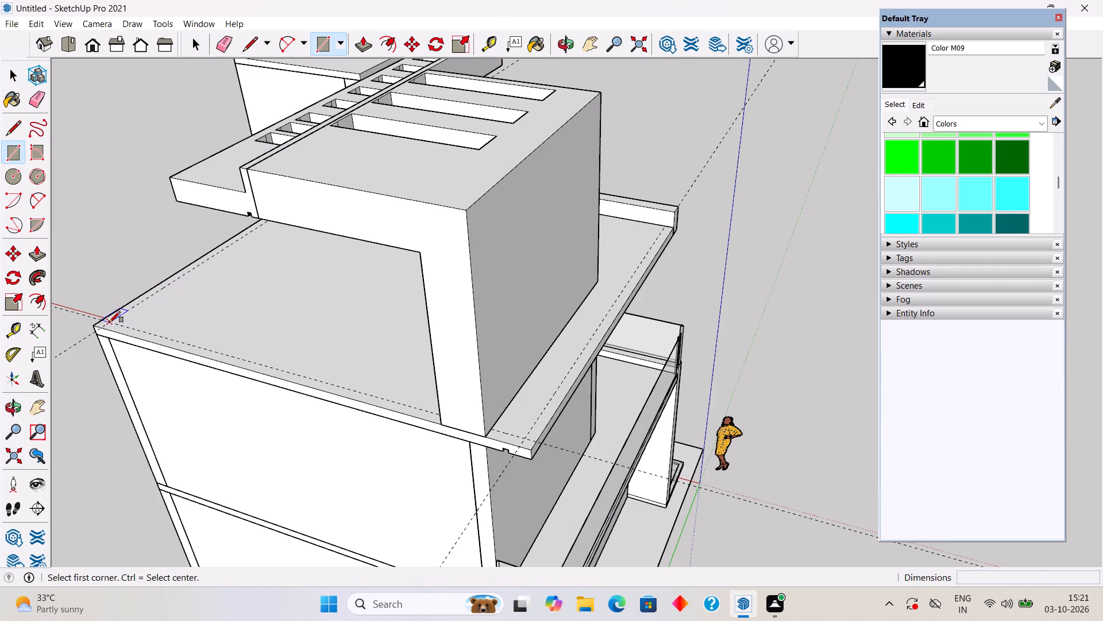
click(442, 419)
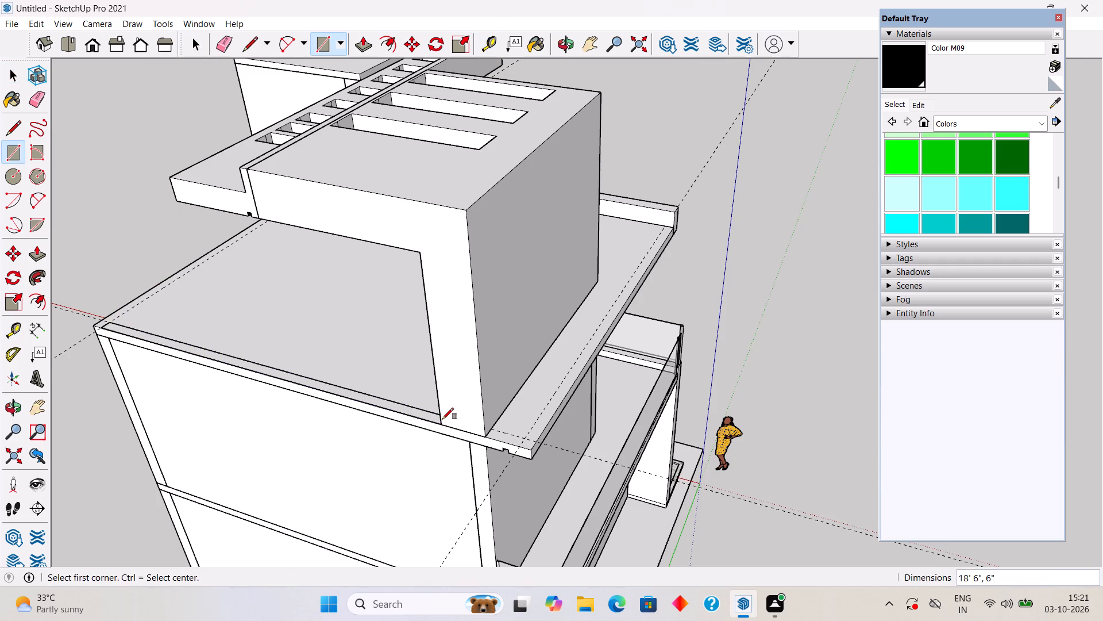
key(space)
Pull the side-edge strip up 3 inches and a further 3 feet to form a parapet wall.
text(p)
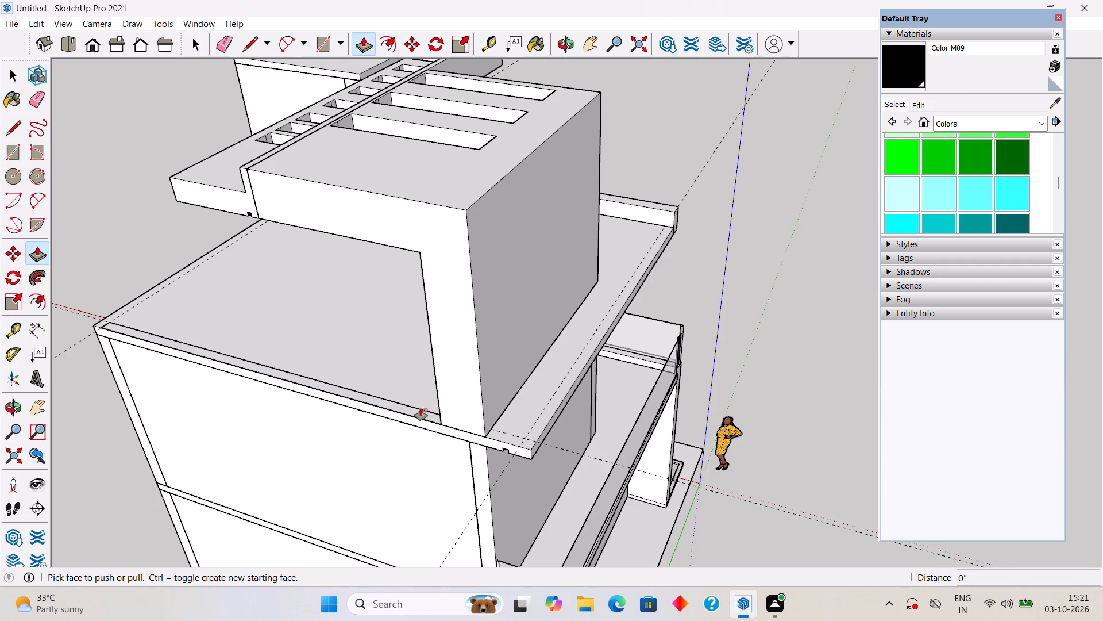
scroll(421, 408, up, 8)
click(421, 420)
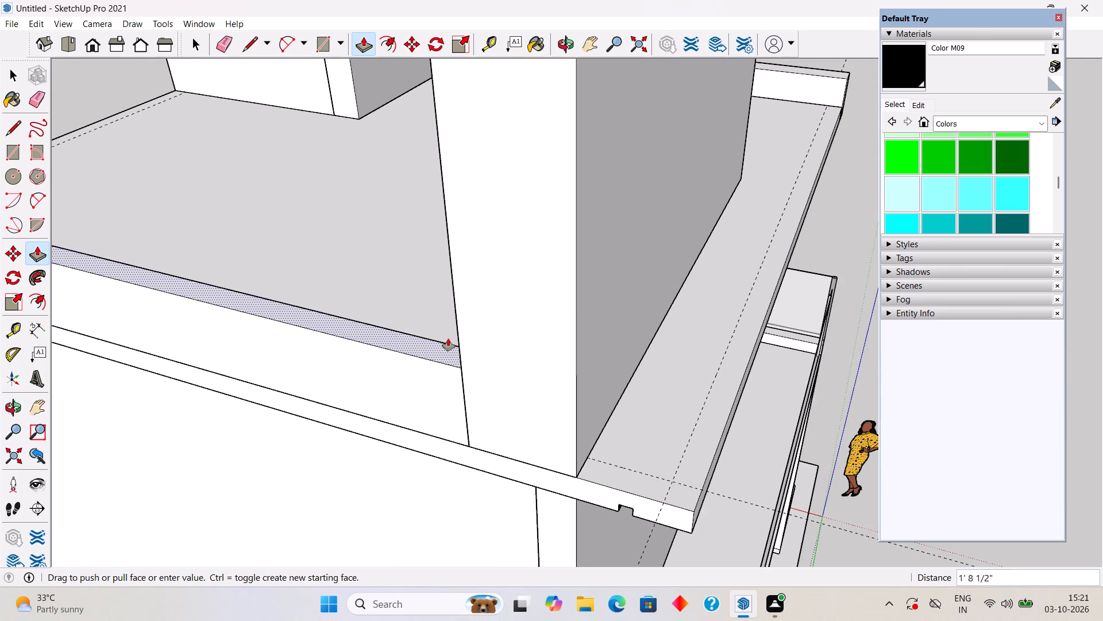
key(3)
key(Return)
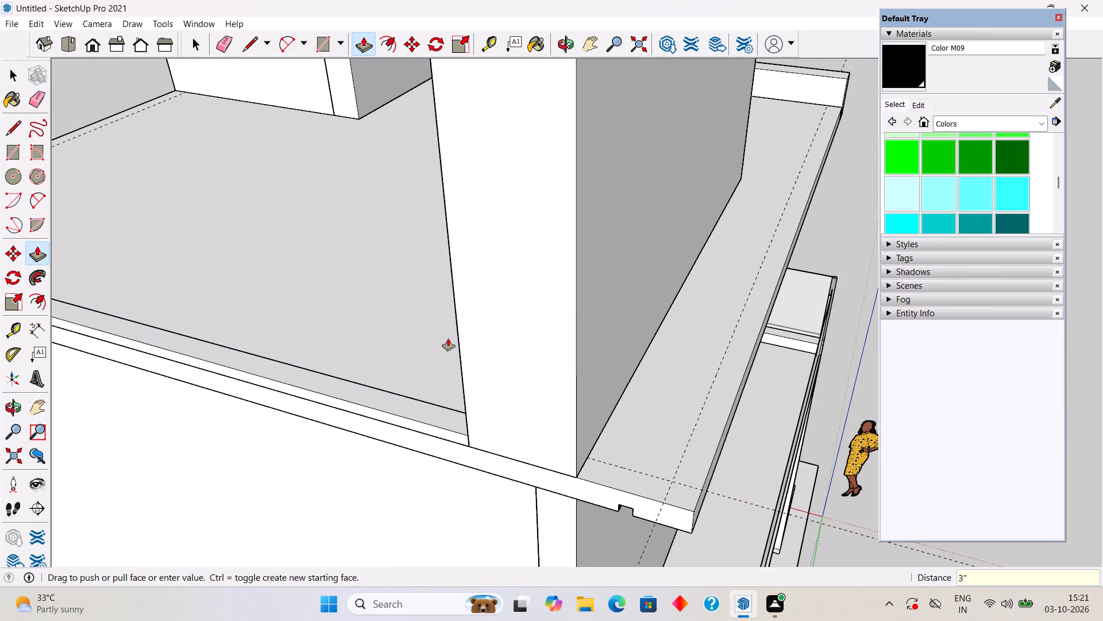
key(BackSpace)
key(apostrophe)
key(Return)
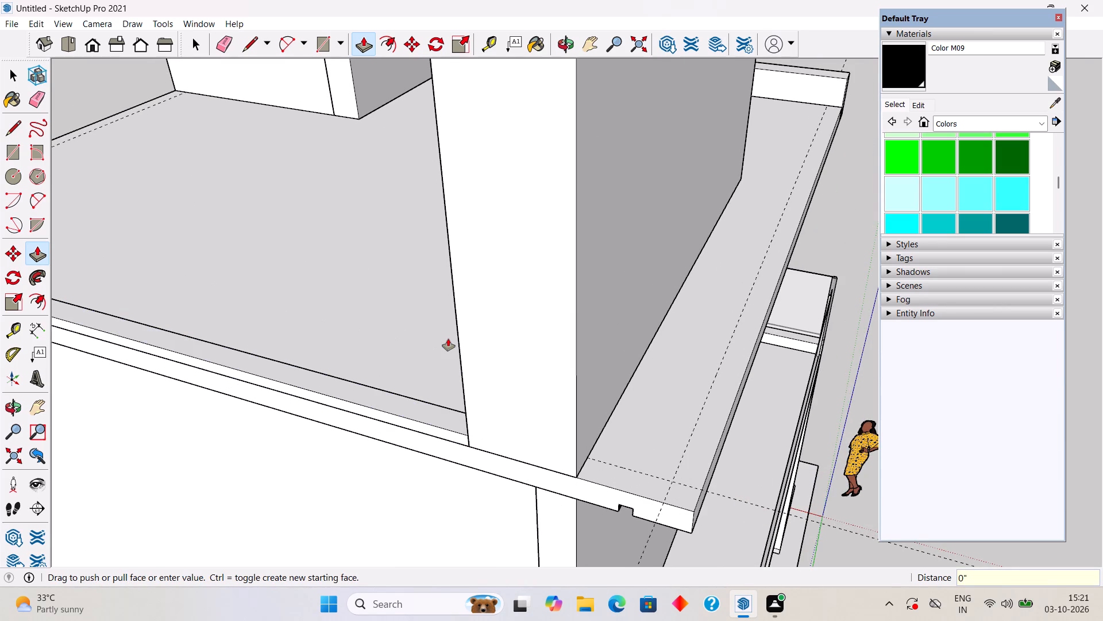
click(454, 431)
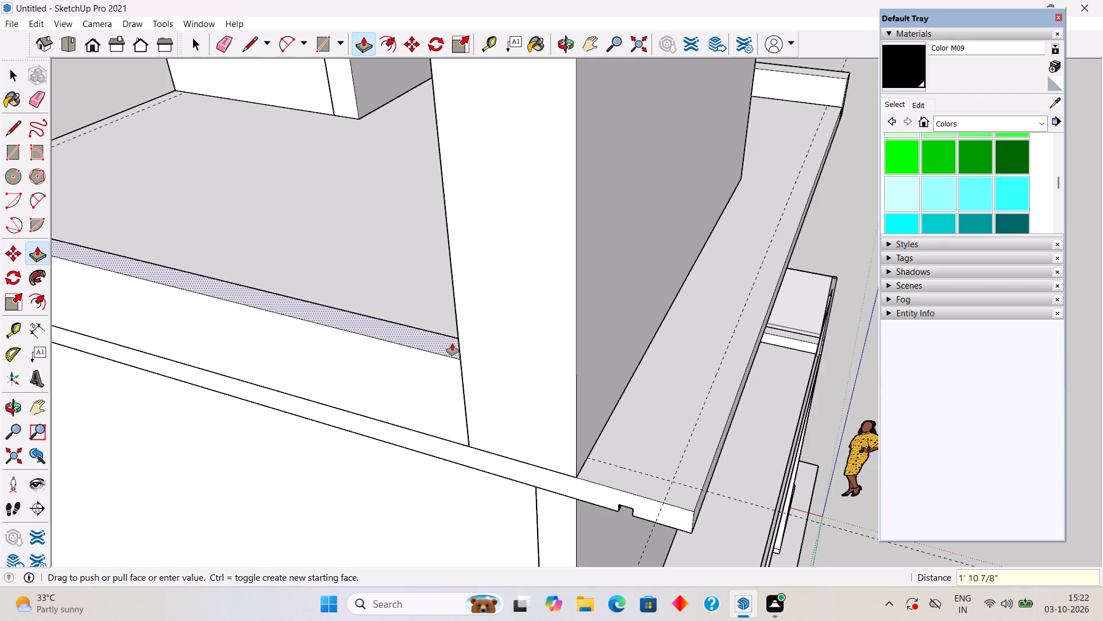
text(3')
key(Return)
key(space)
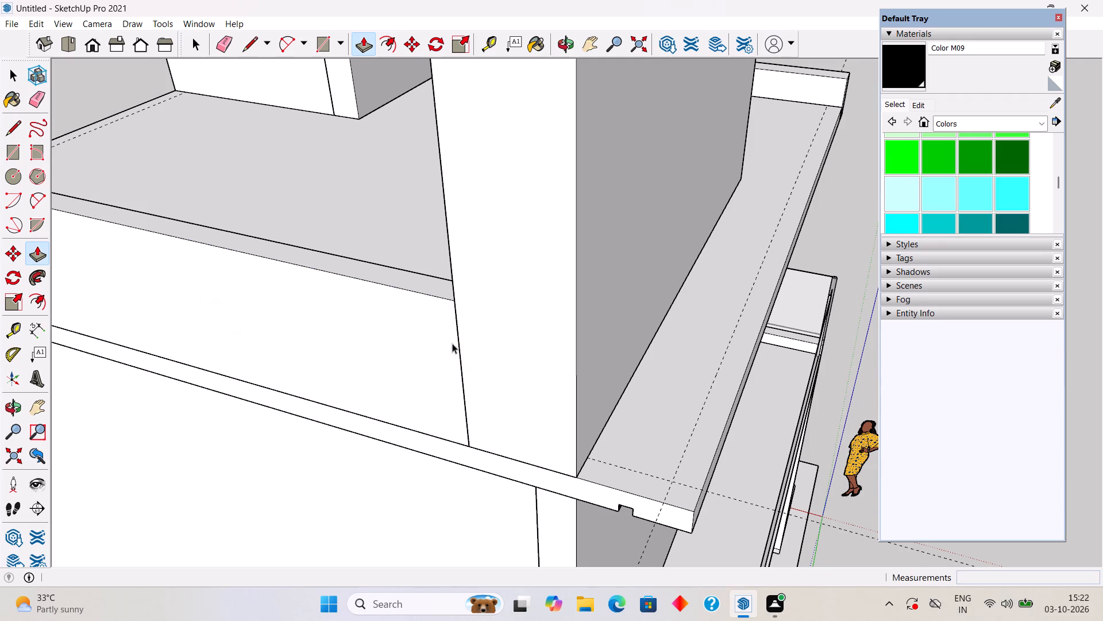
Group all of the side parapet wall's connected geometry.
triple_click(450, 355)
right_click(450, 355)
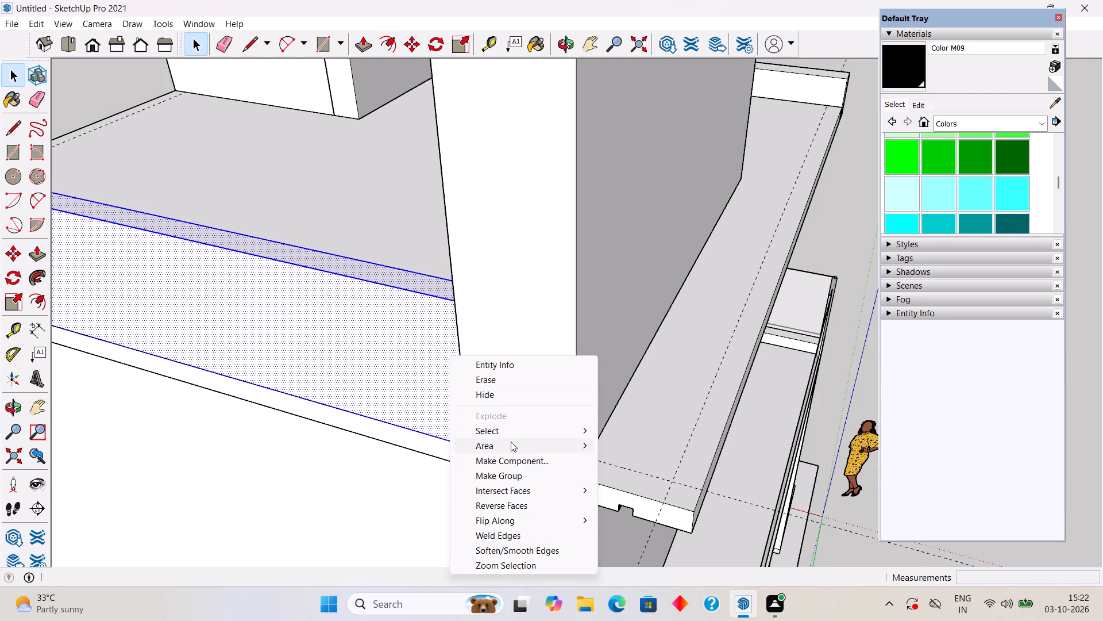
click(523, 474)
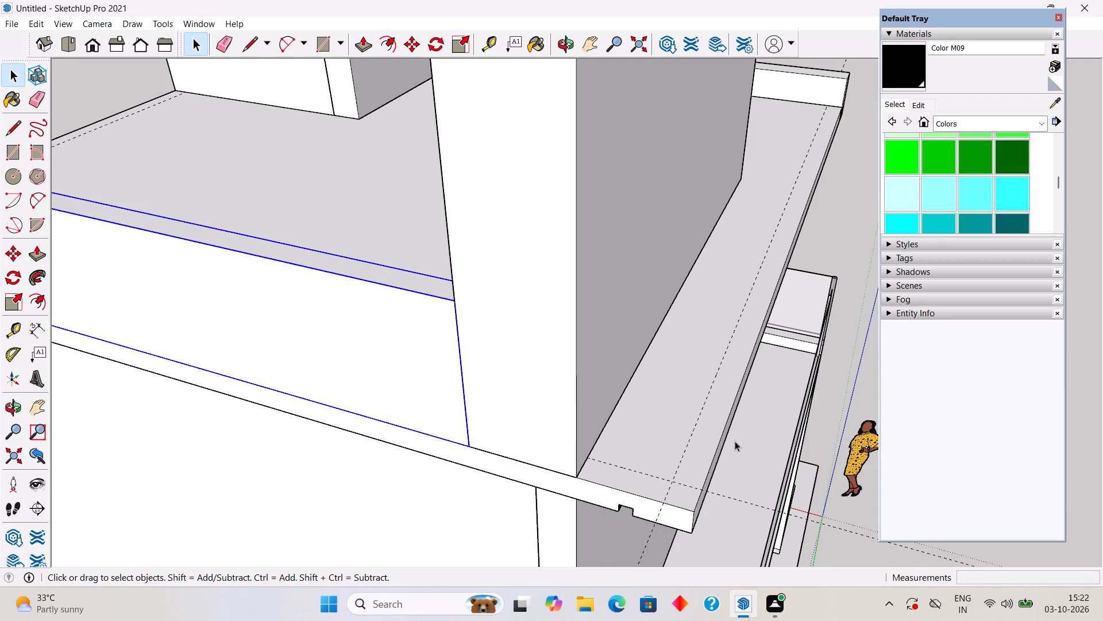
Draw a 6" by 20' rectangle along the roof slab's overhanging edge, between the guide and the outer edge.
key(r)
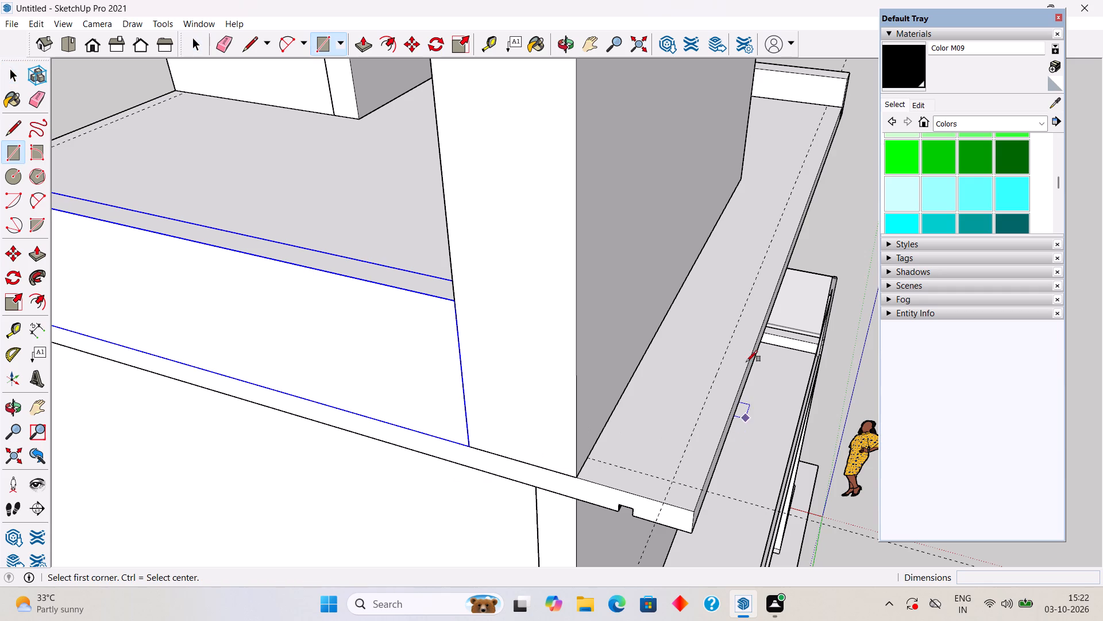
click(827, 108)
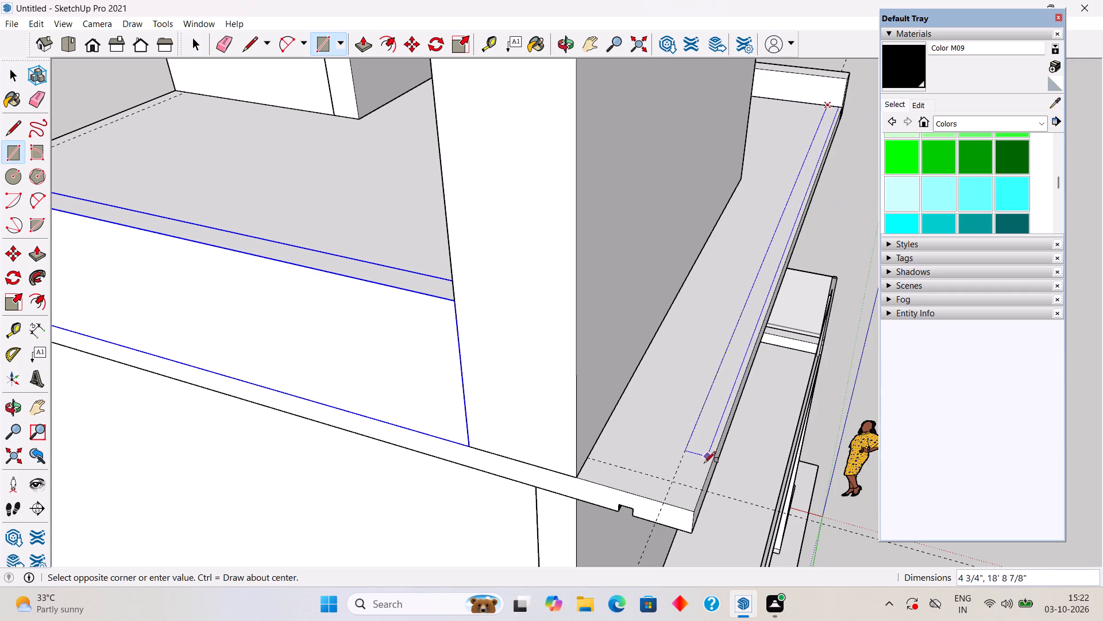
click(690, 508)
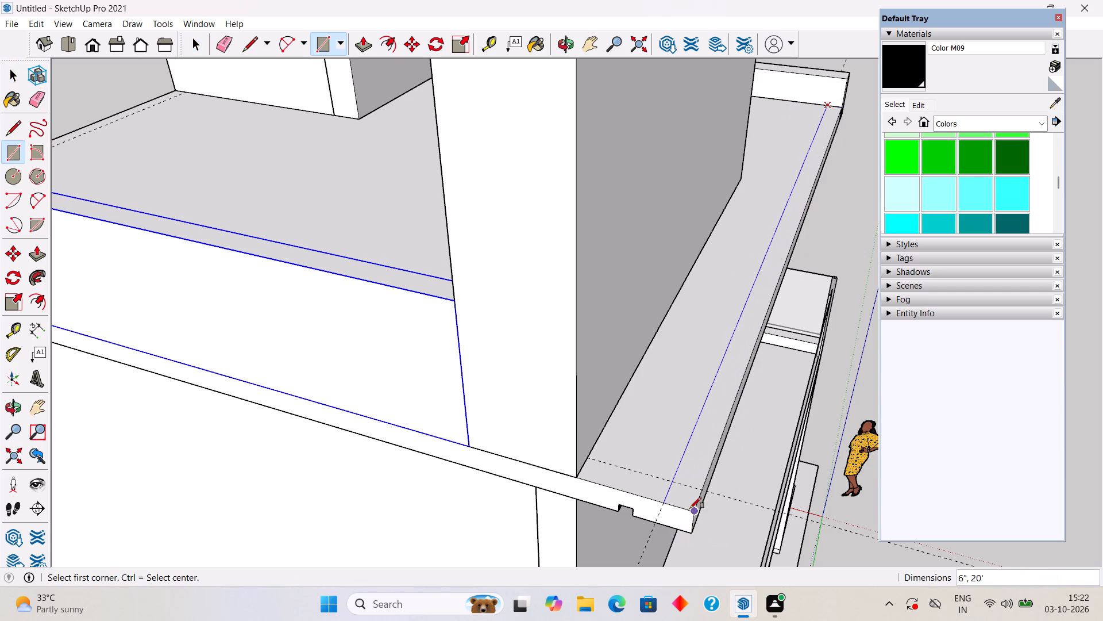
key(space)
Pull the 20' strip along the roof slab's overhanging edge up 1 foot to form a low parapet.
click(708, 444)
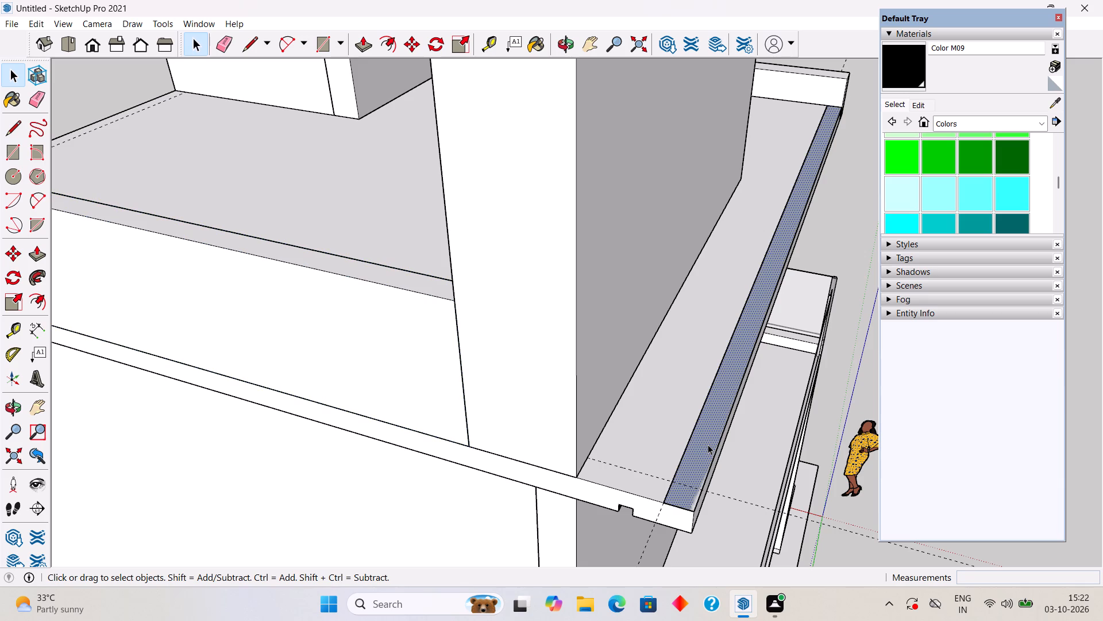
key(p)
click(708, 444)
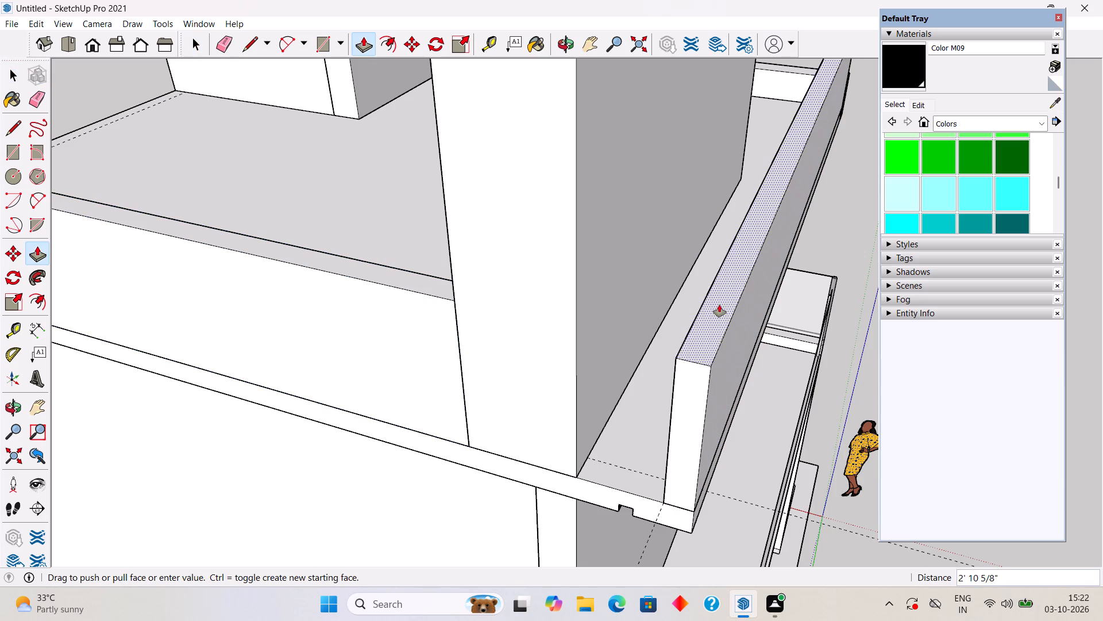
scroll(769, 316, down, 5)
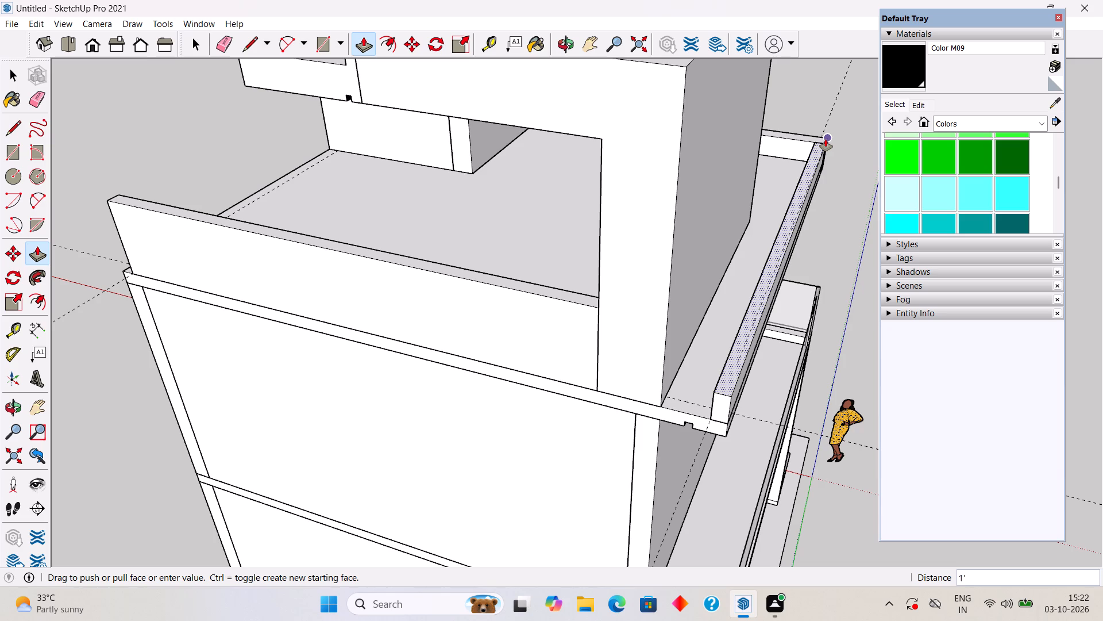
click(826, 139)
key(space)
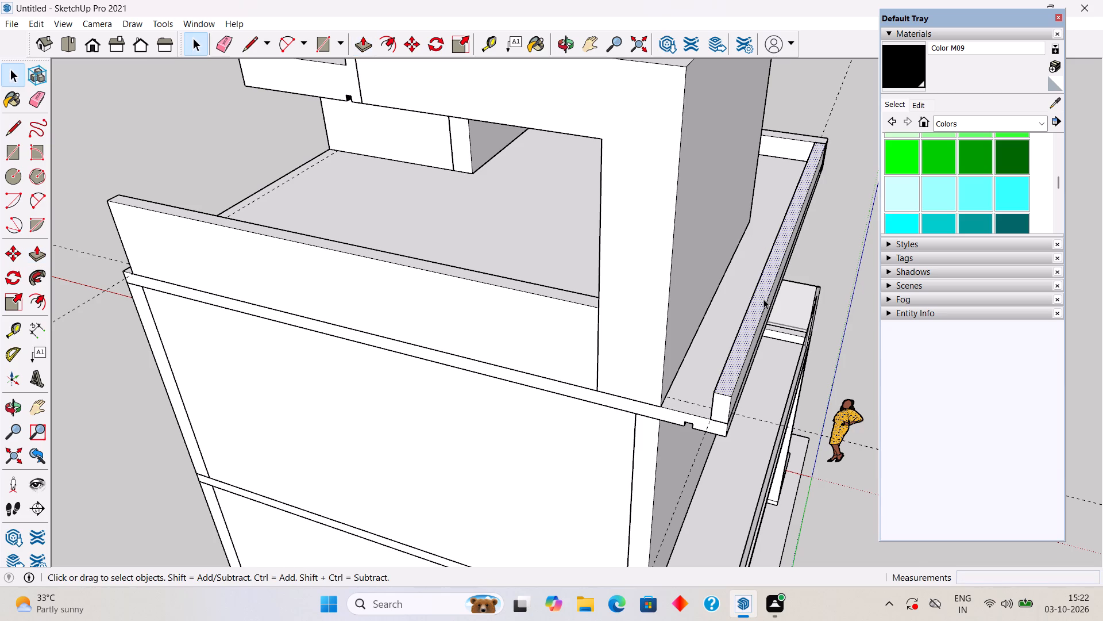
Group all connected geometry of the low parapet along the overhanging edge.
triple_click(763, 299)
right_click(766, 297)
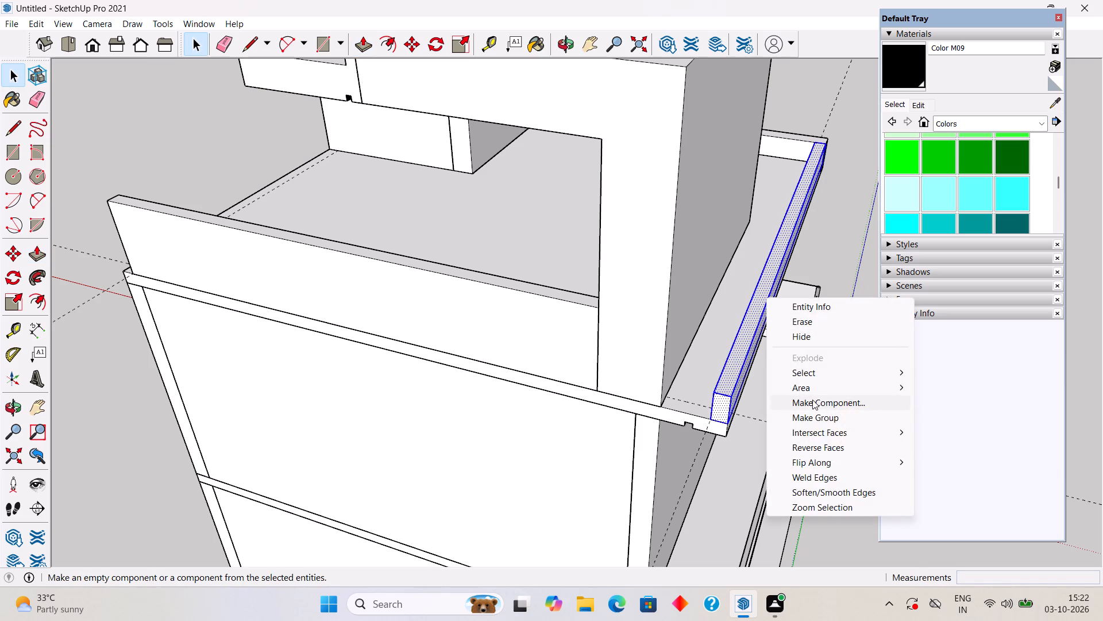
click(820, 419)
Draw a 1' 6" by 6" rectangle on the overhang's end, from the frame leg at the guide to the low parapet's corner.
middle_drag(660, 436, 729, 421)
drag(750, 354, 760, 329)
scroll(759, 333, up, 4)
middle_drag(766, 323, 718, 359)
scroll(732, 388, up, 3)
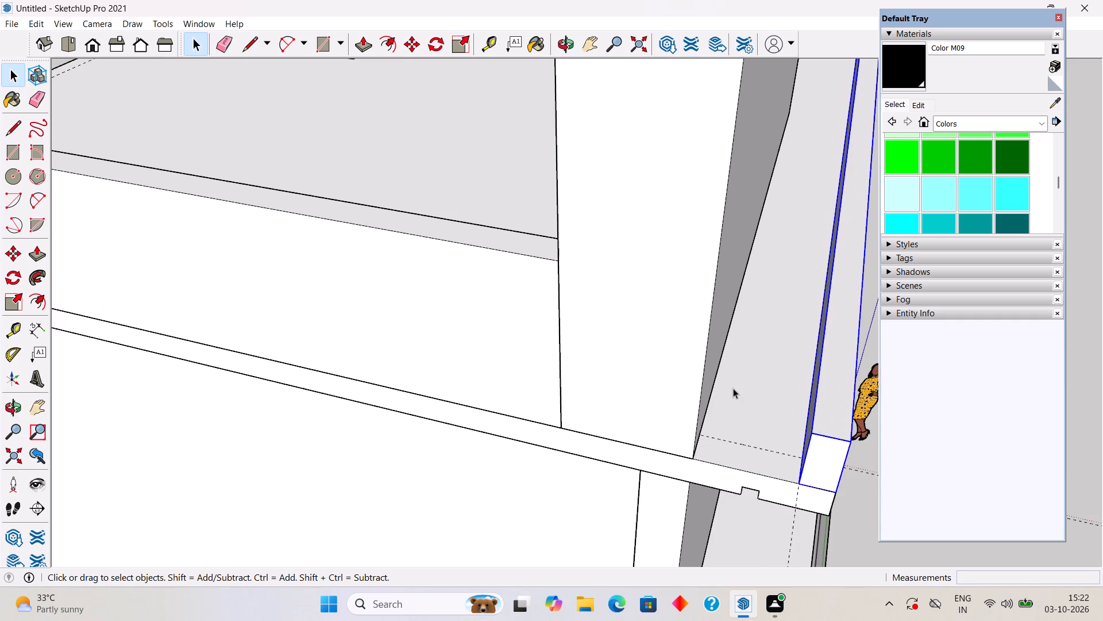
key(r)
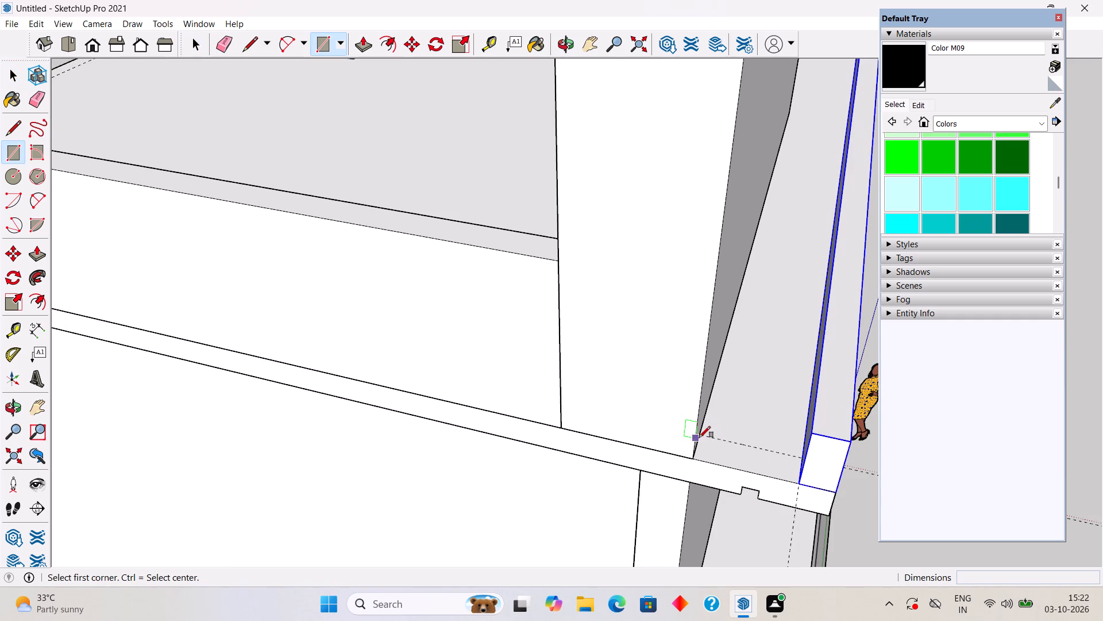
click(704, 434)
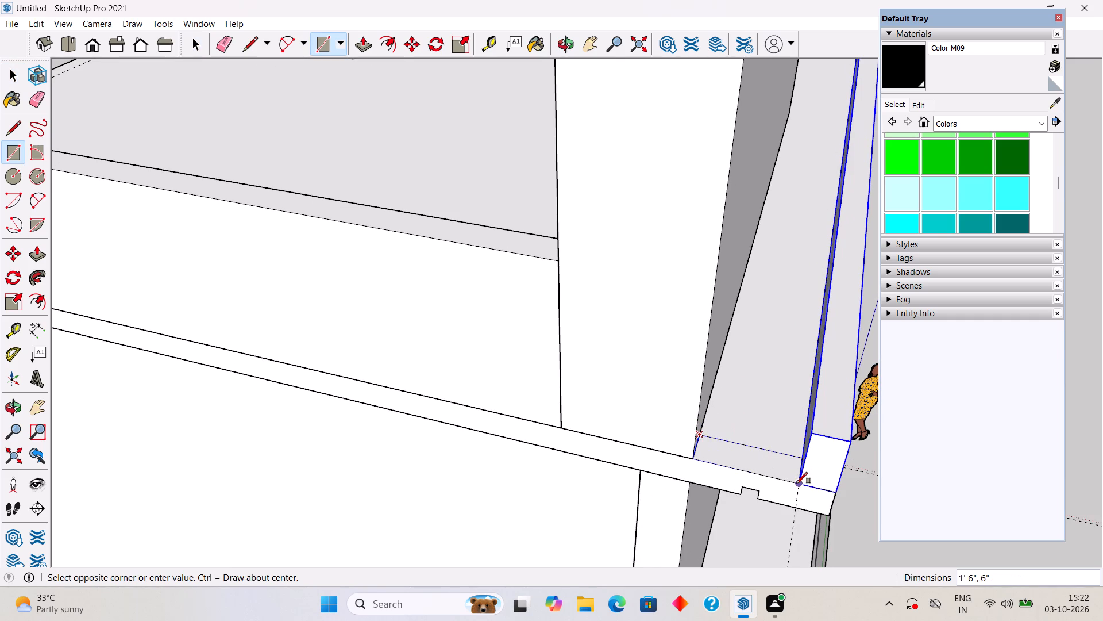
click(796, 484)
key(space)
Pull the short end rectangle up 3 feet, matching the side parapet wall's height.
key(p)
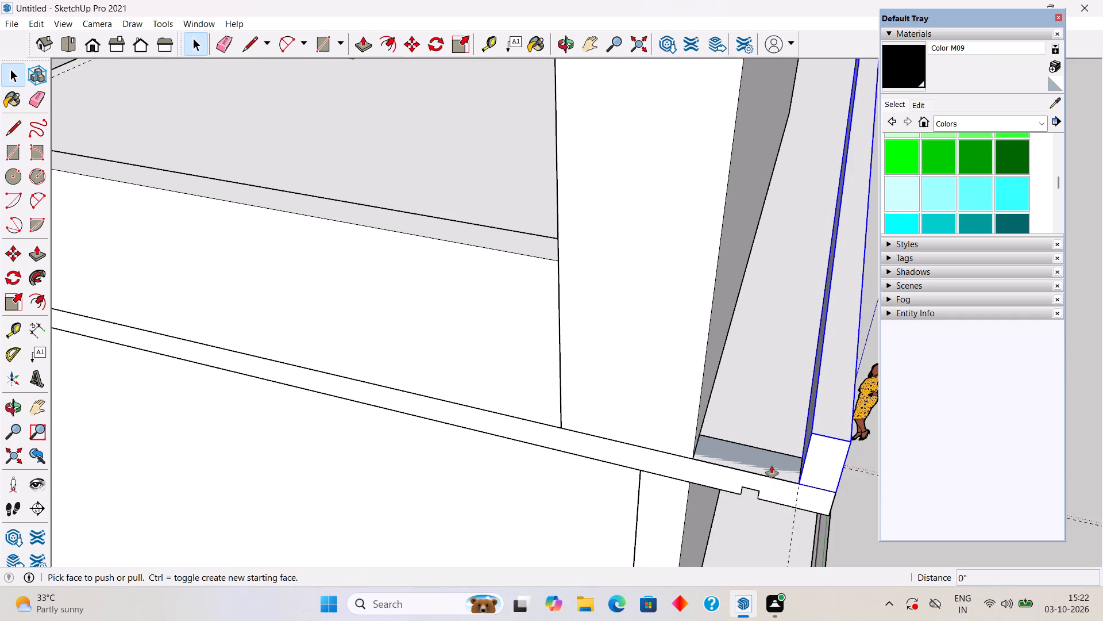
click(772, 465)
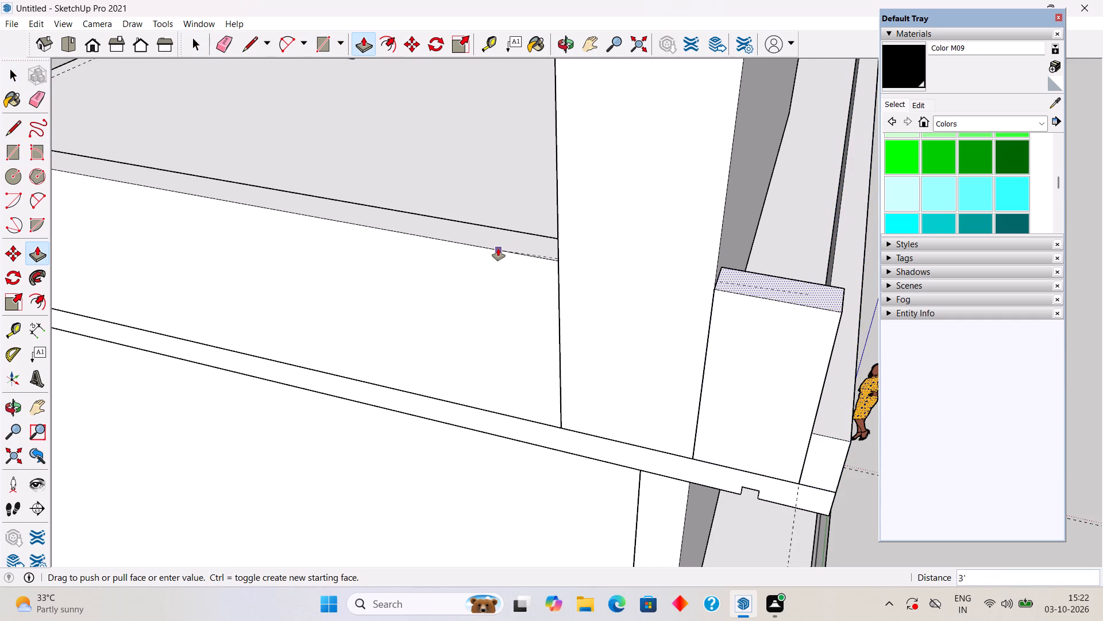
click(498, 248)
key(space)
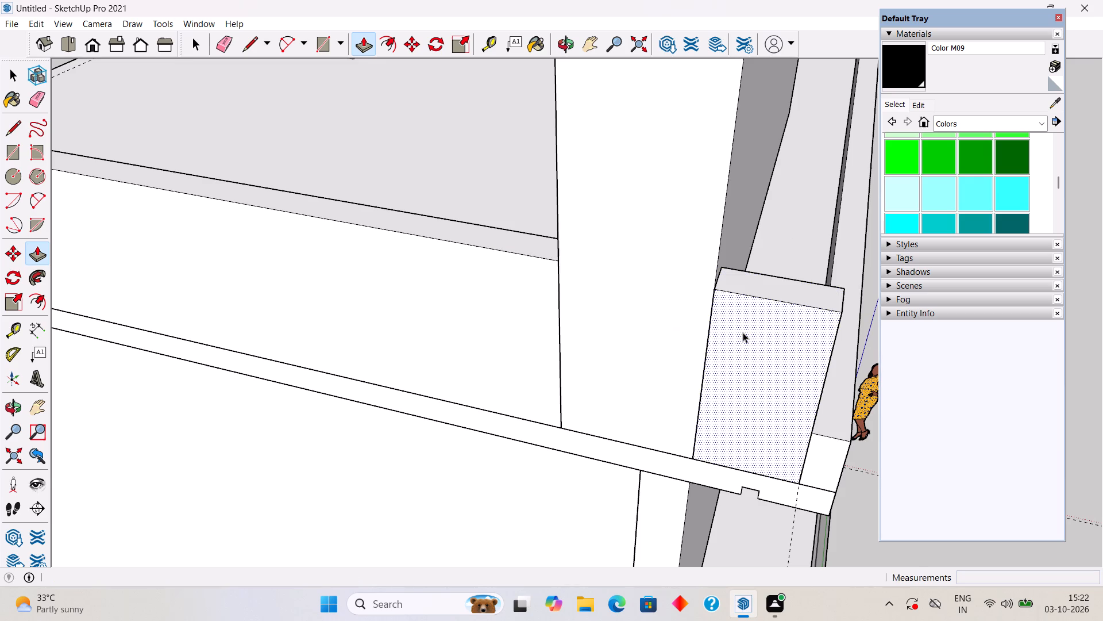
Group all connected geometry of the short end parapet wall.
triple_click(743, 332)
right_click(743, 332)
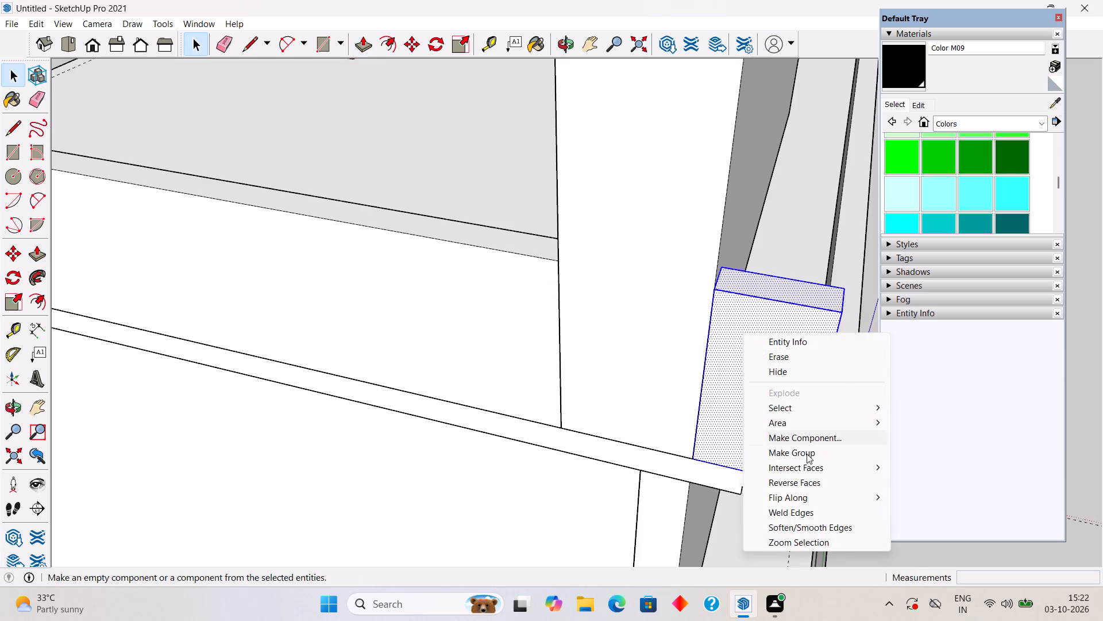
click(807, 454)
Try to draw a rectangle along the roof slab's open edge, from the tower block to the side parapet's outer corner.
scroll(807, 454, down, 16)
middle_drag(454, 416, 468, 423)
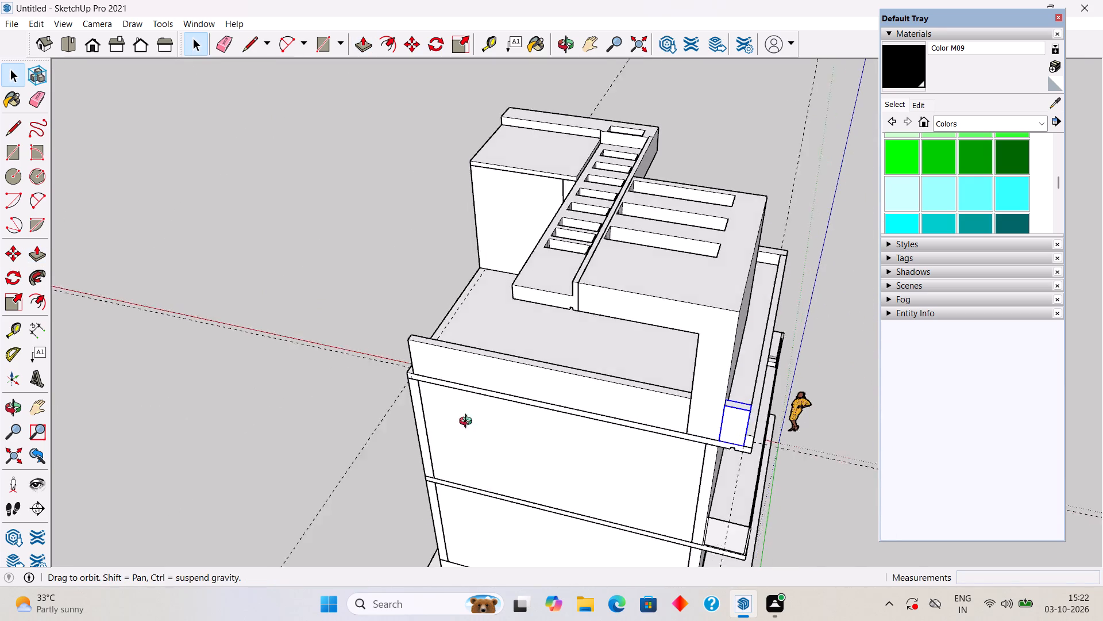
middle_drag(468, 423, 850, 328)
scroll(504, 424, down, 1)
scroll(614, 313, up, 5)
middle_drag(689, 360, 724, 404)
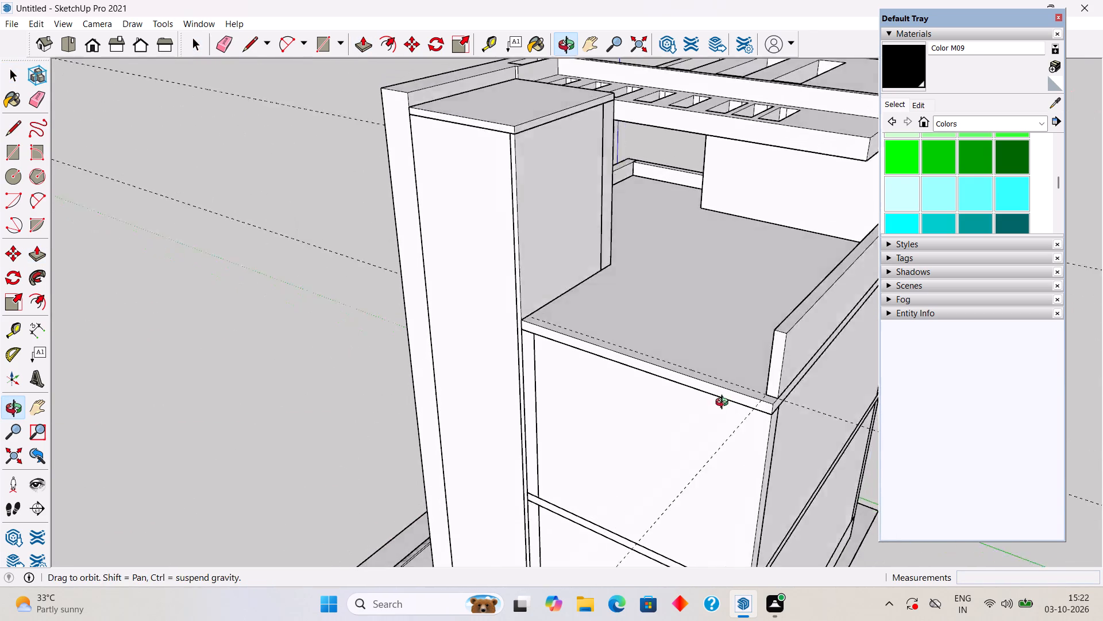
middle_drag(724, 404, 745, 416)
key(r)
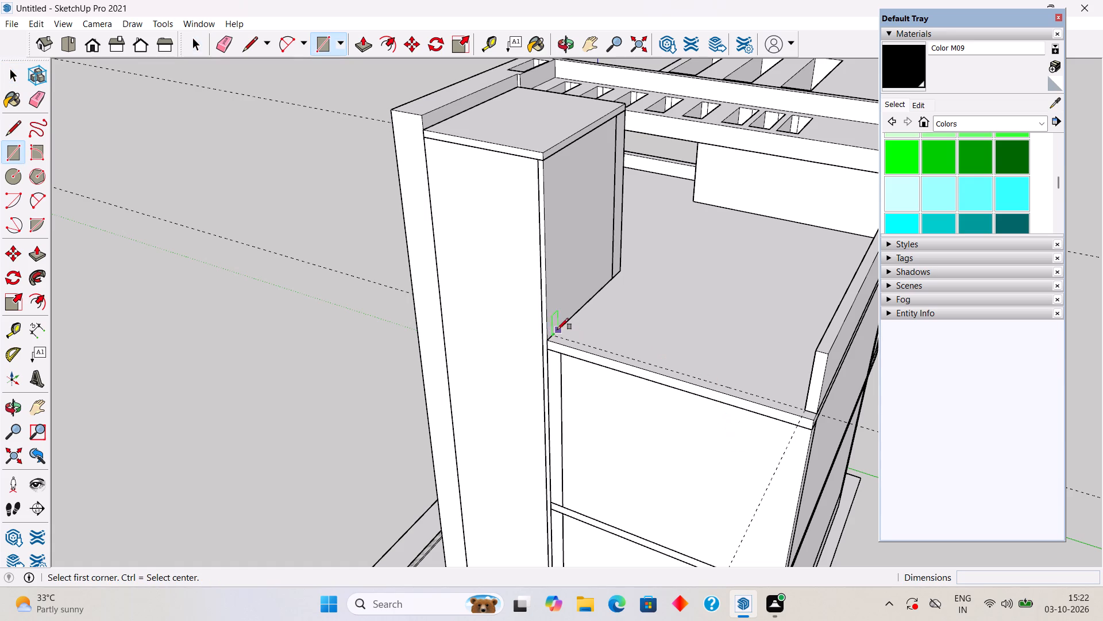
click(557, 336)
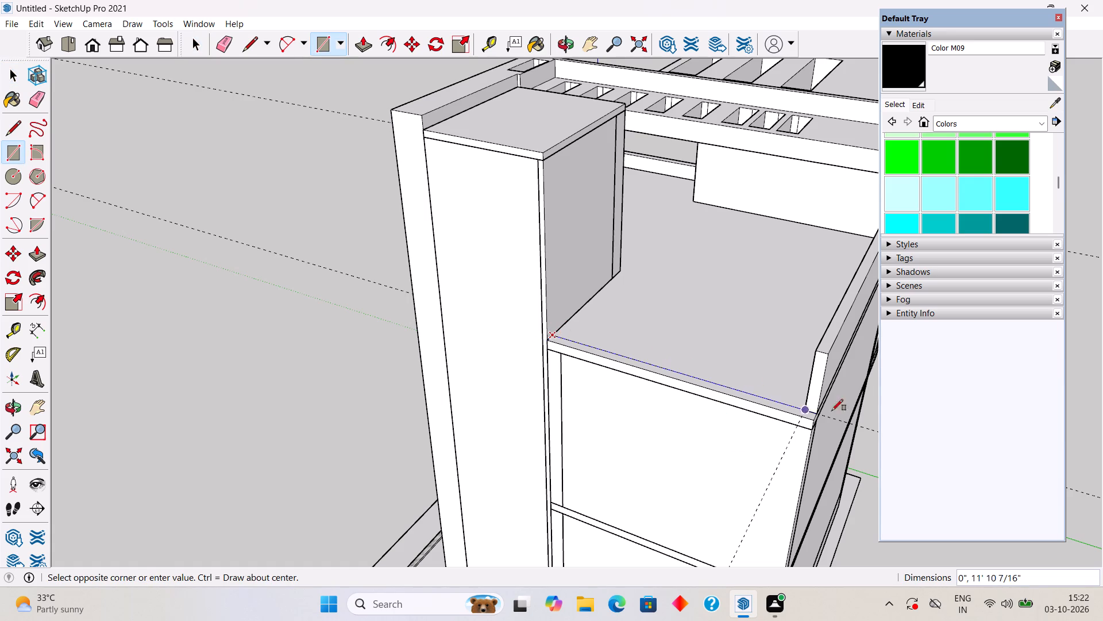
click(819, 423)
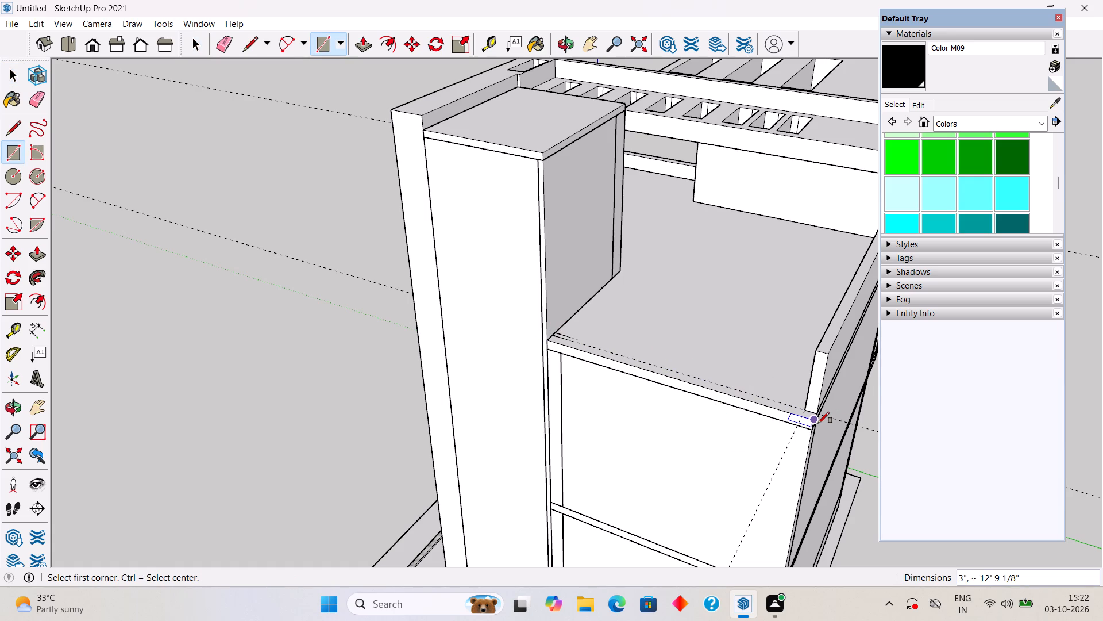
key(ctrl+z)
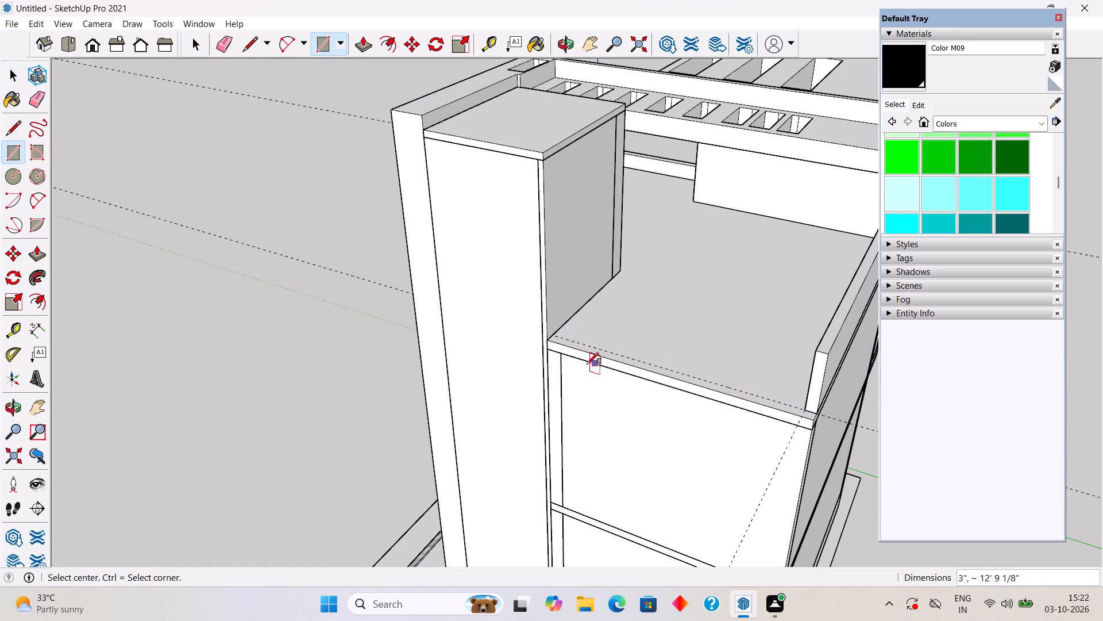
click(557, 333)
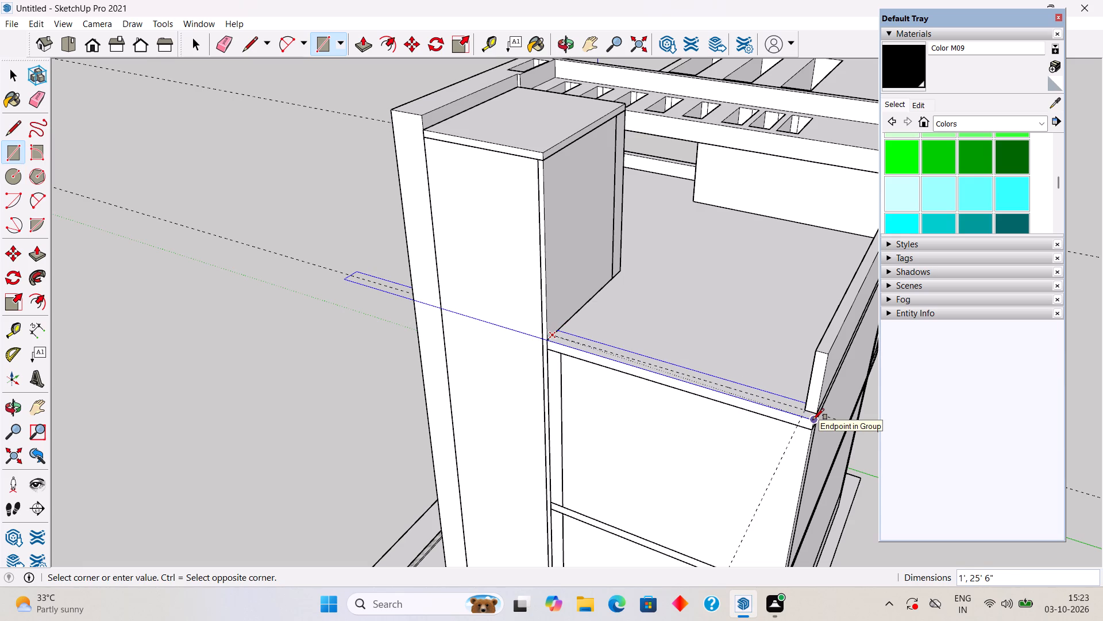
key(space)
Draw a rectangle about 12' 9" long between the guide and the slab's open edge, from the tower block to the outer corner.
scroll(539, 303, up, 15)
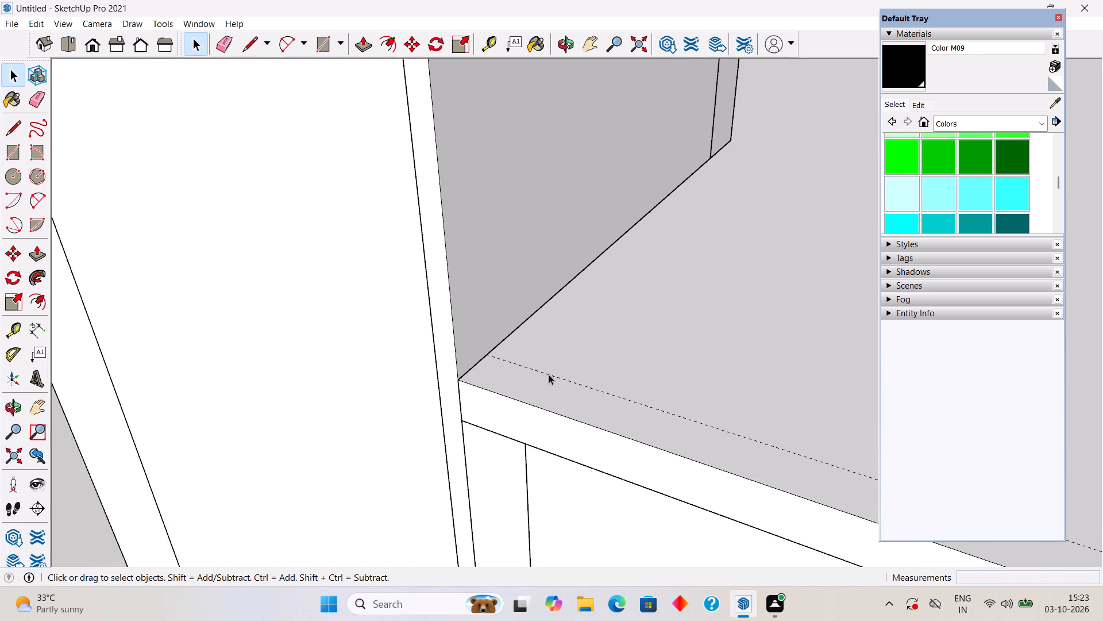
key(r)
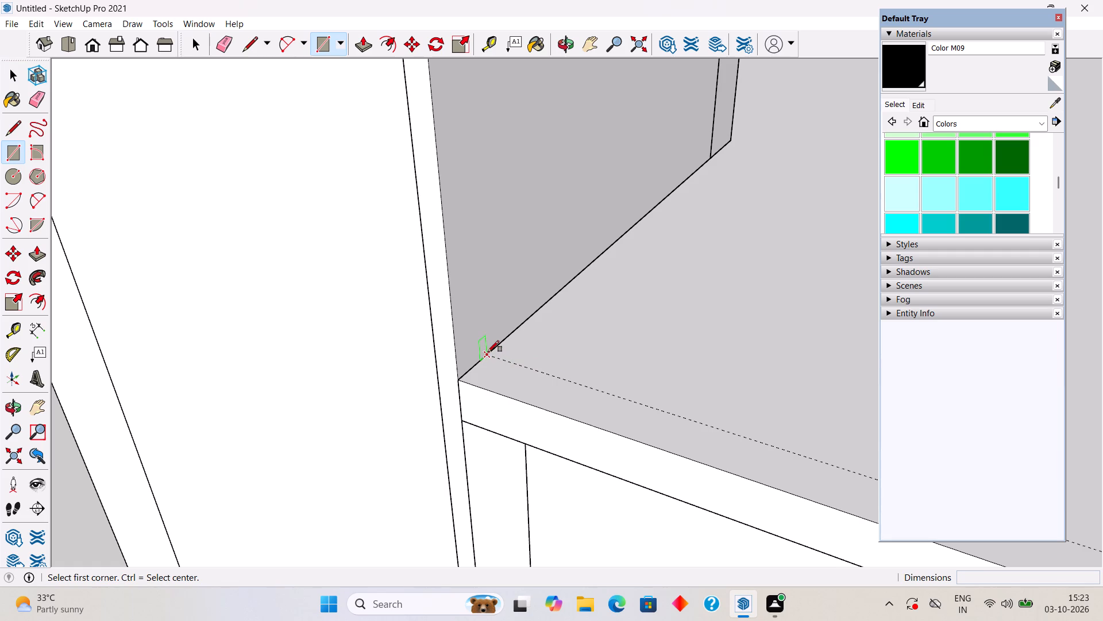
click(488, 352)
scroll(554, 408, down, 20)
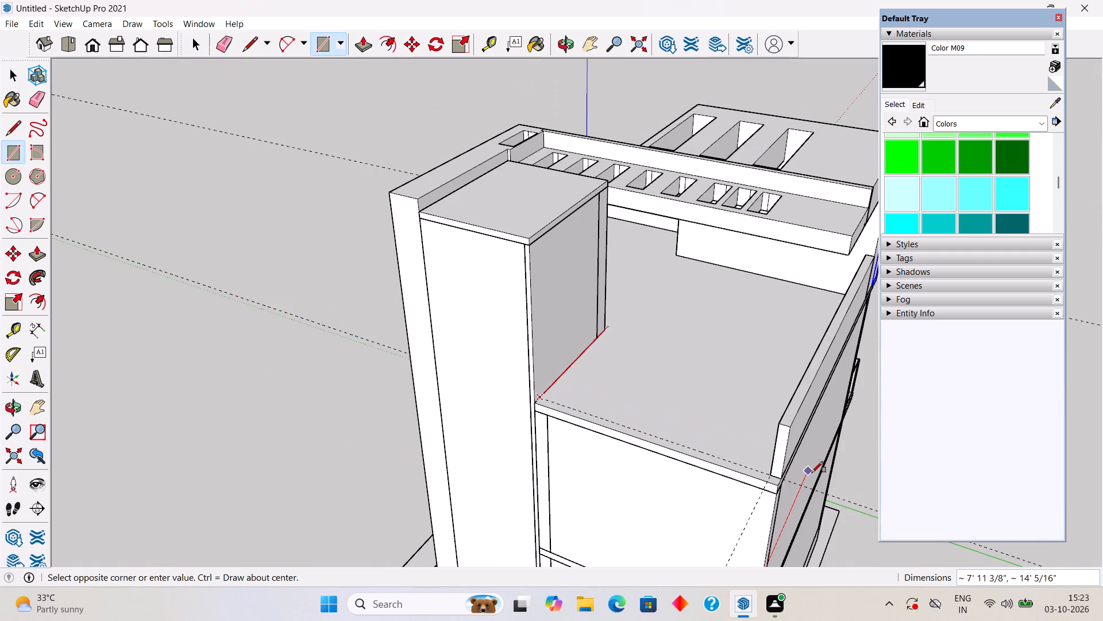
scroll(777, 488, up, 4)
click(777, 488)
key(space)
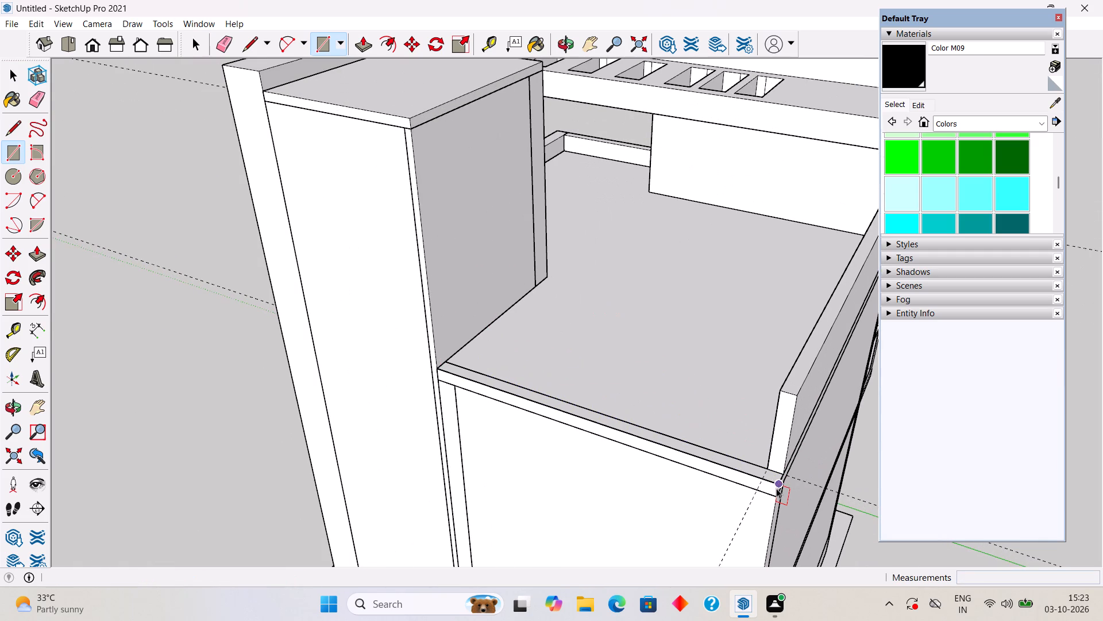
Pull the open-edge strip beside the tower block up 3 feet to form a parapet wall.
key(p)
click(747, 462)
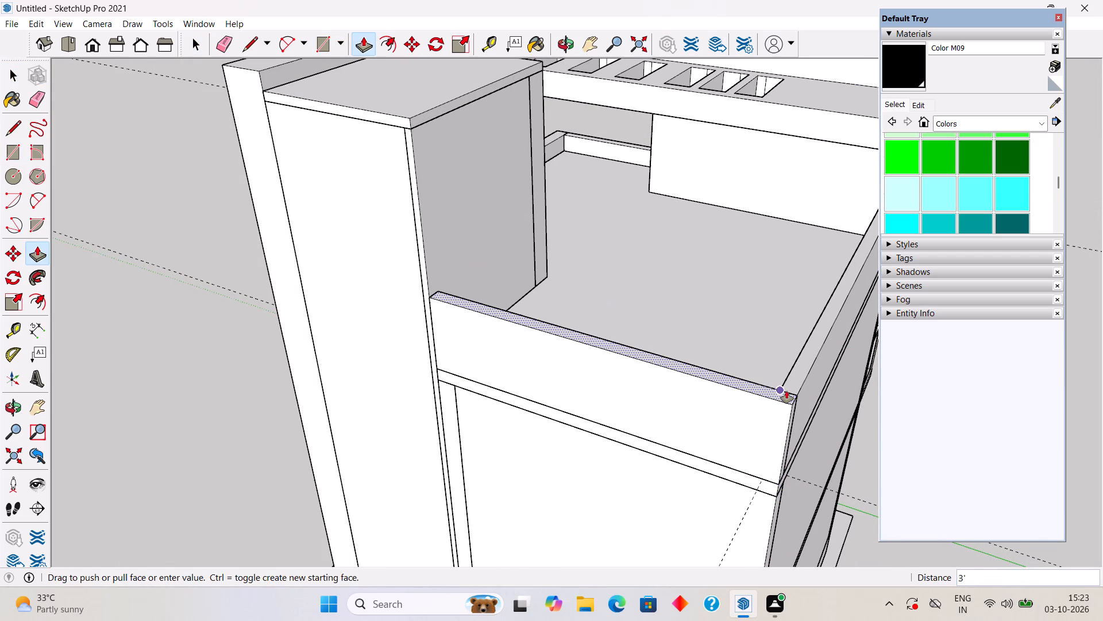
click(816, 358)
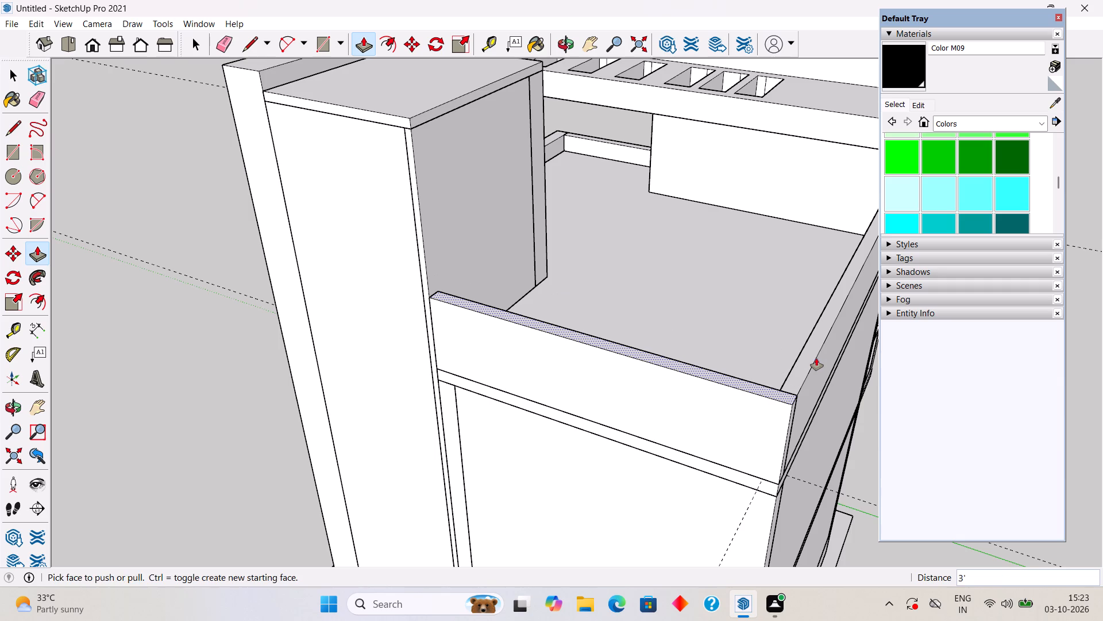
Group all connected geometry of the parapet wall beside the tower block.
key(space)
click(769, 420)
double_click(769, 420)
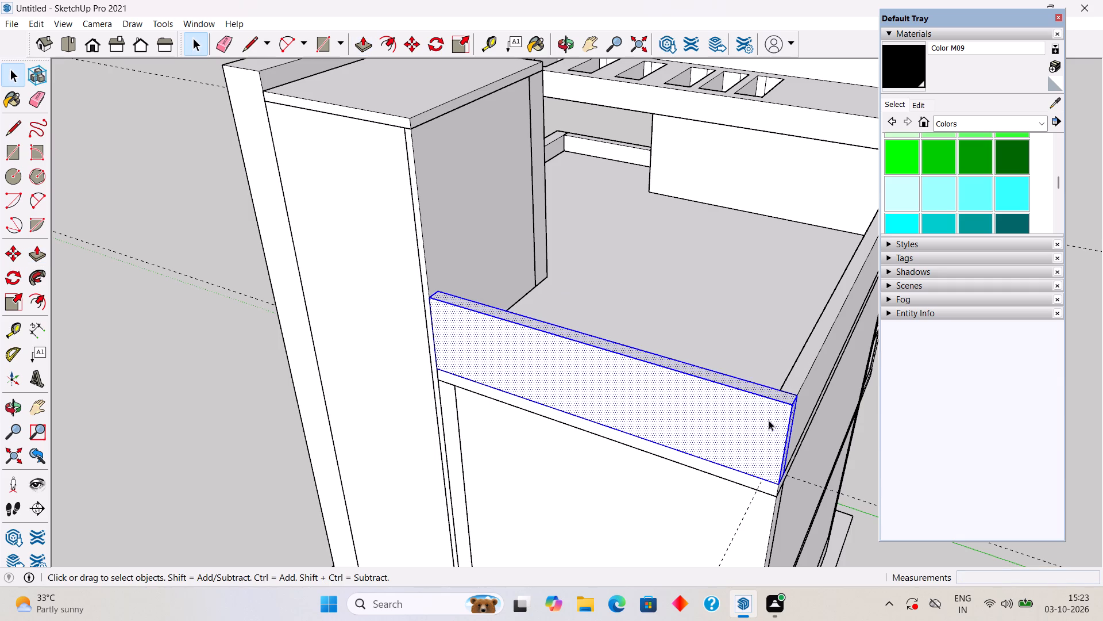
right_click(769, 420)
click(805, 327)
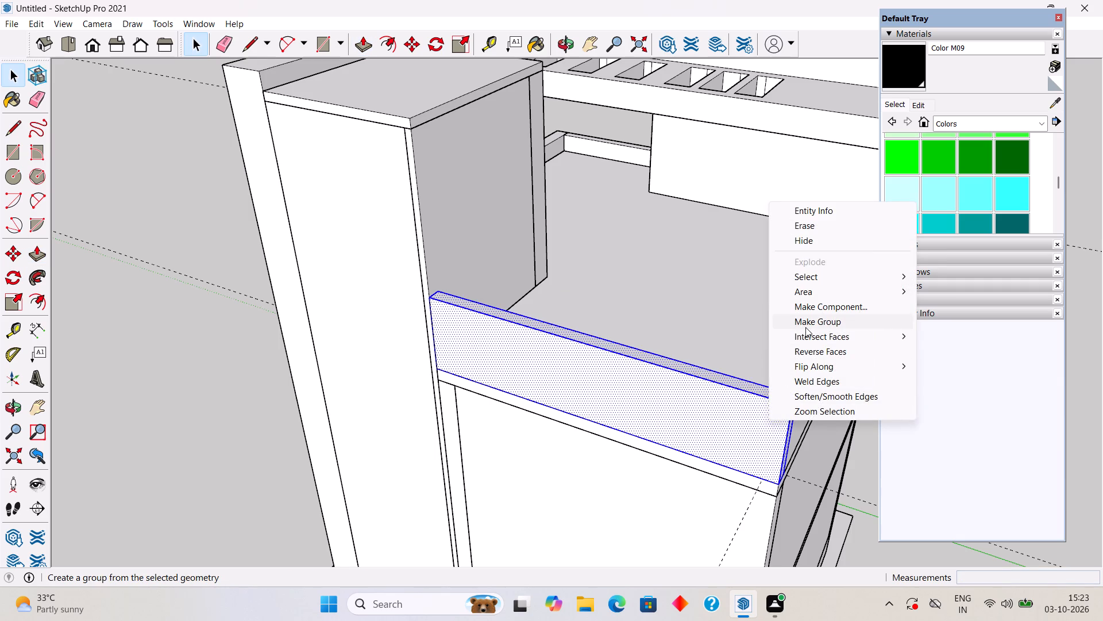
Review the house and its roof parapet walls from several sides.
scroll(697, 400, down, 15)
click(462, 371)
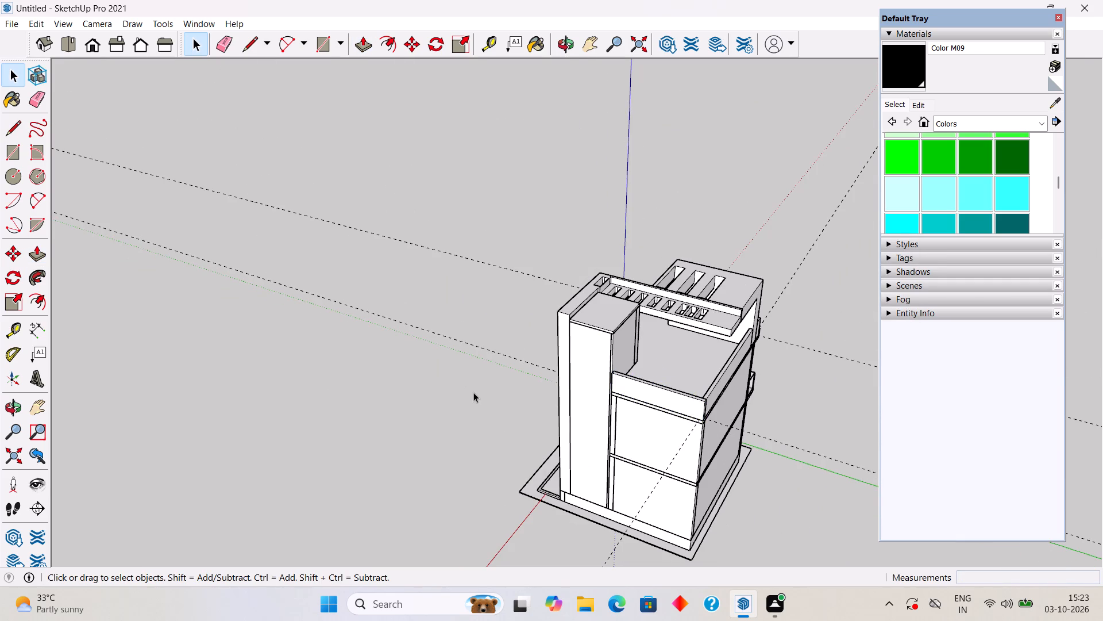
middle_drag(493, 407, 869, 404)
scroll(654, 309, up, 4)
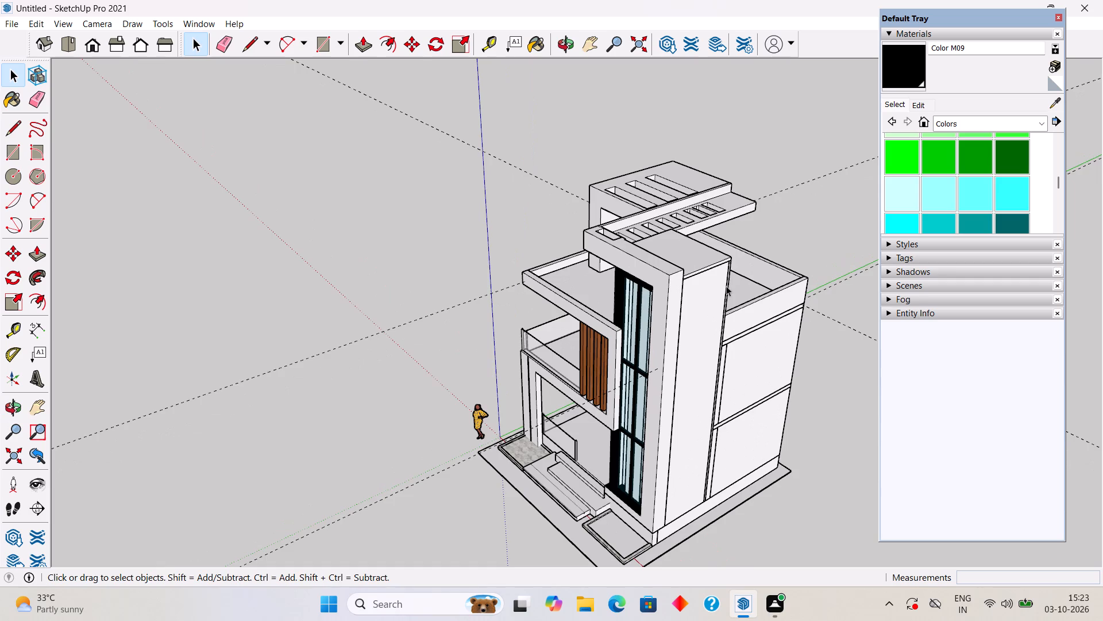
middle_drag(725, 280, 160, 307)
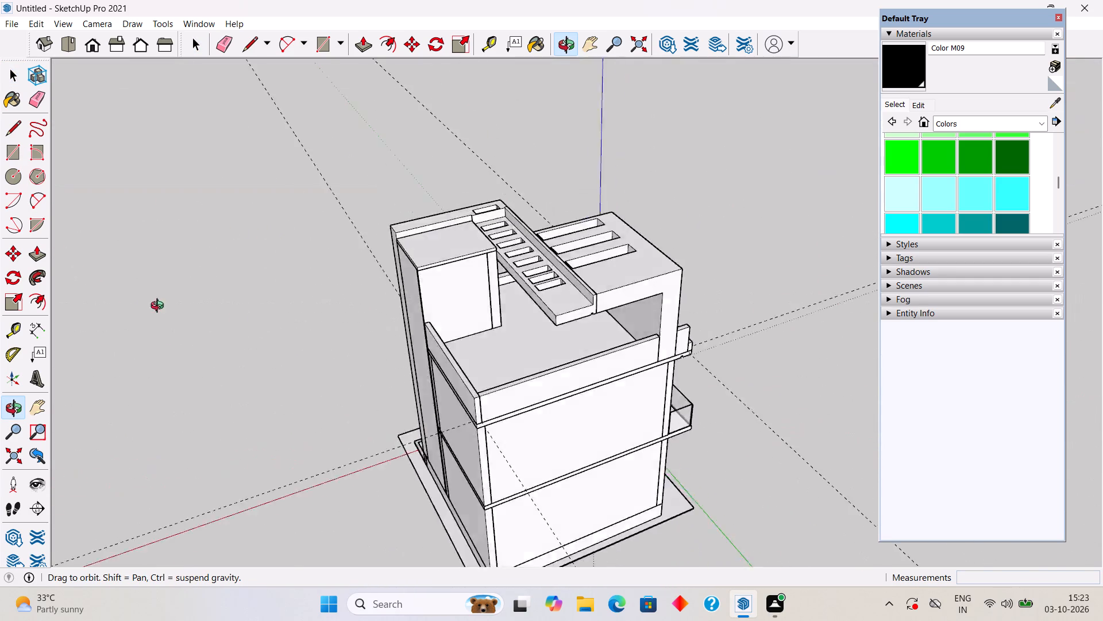
middle_drag(160, 307, 436, 285)
scroll(436, 285, down, 3)
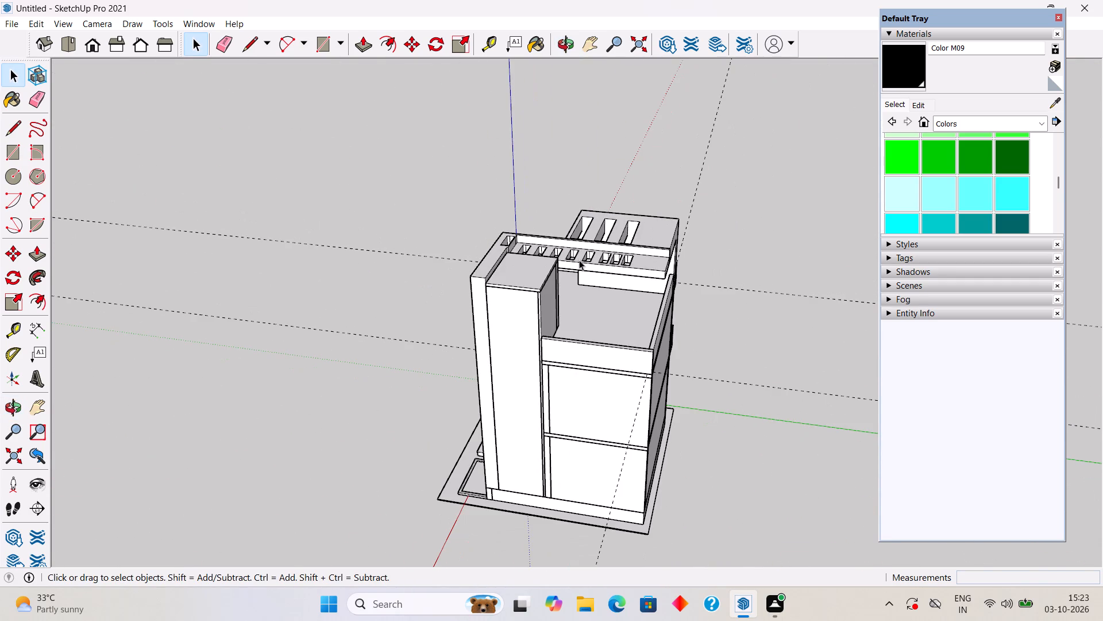
Open the slotted roof strip group for editing and erase the stray line inside the slot nearest its free end.
scroll(625, 253, up, 7)
middle_drag(653, 251, 654, 390)
scroll(657, 408, up, 2)
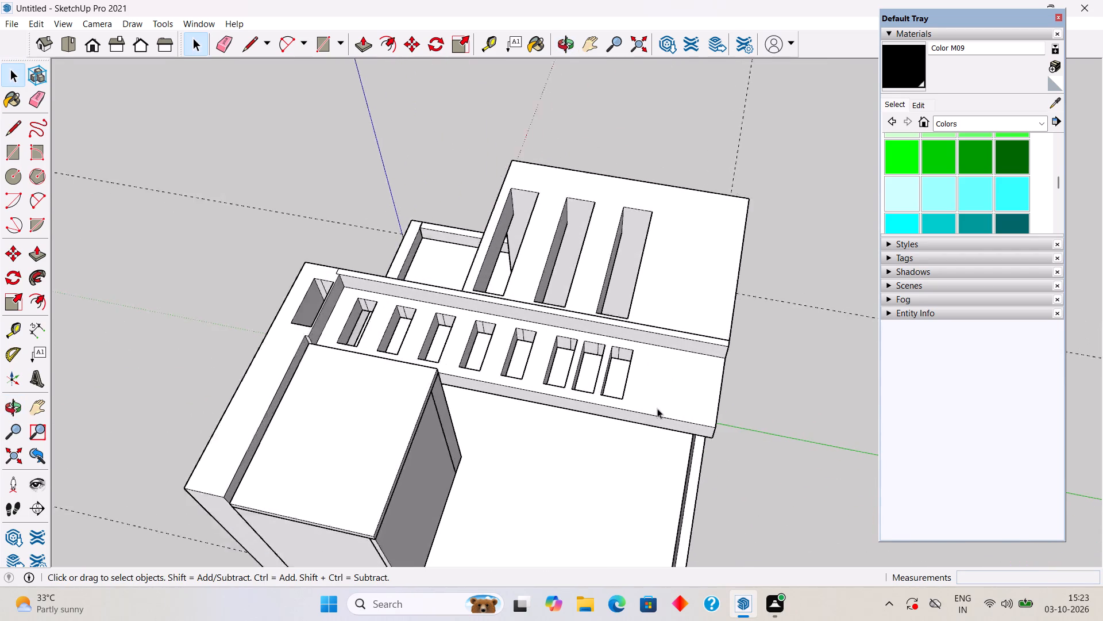
scroll(657, 408, up, 4)
triple_click(665, 394)
middle_drag(753, 323, 754, 407)
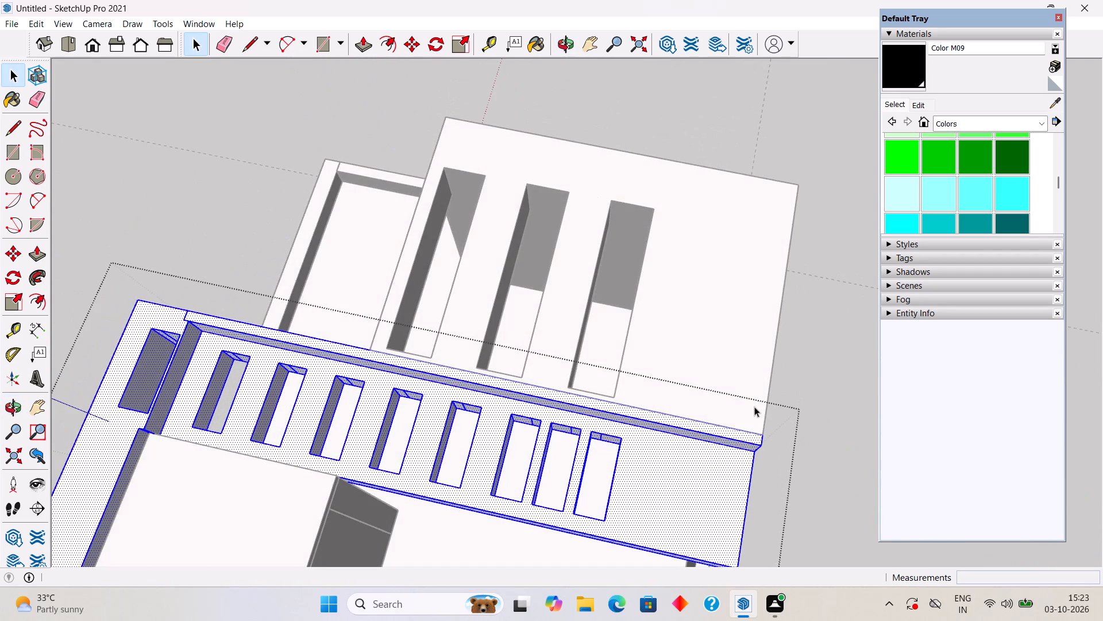
scroll(708, 514, up, 4)
middle_drag(709, 458, 677, 388)
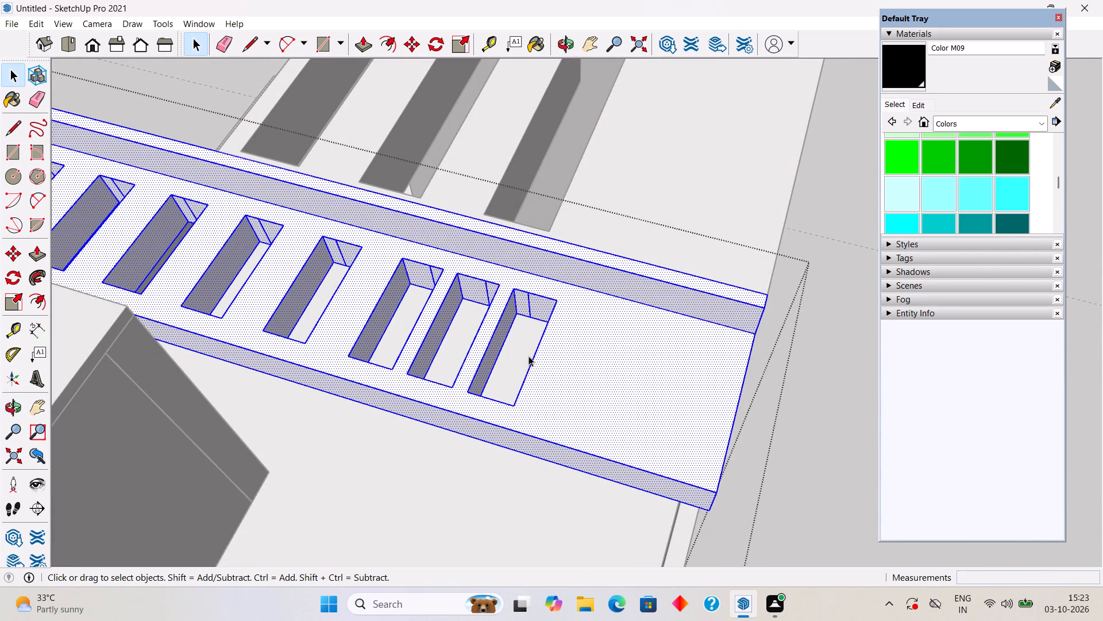
click(526, 303)
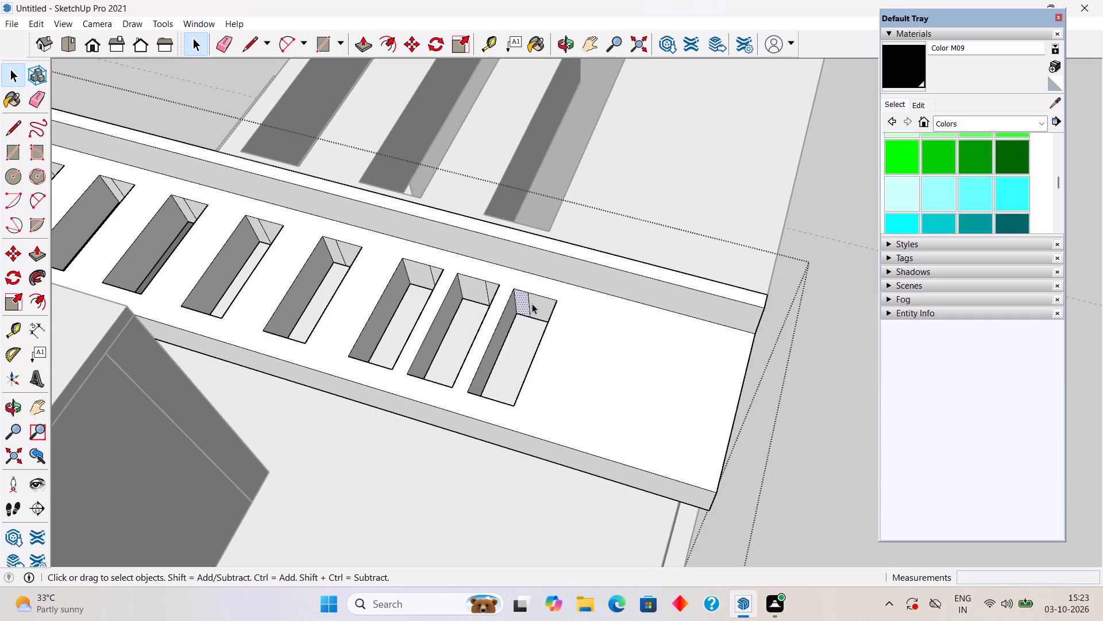
click(532, 304)
click(529, 305)
key(Delete)
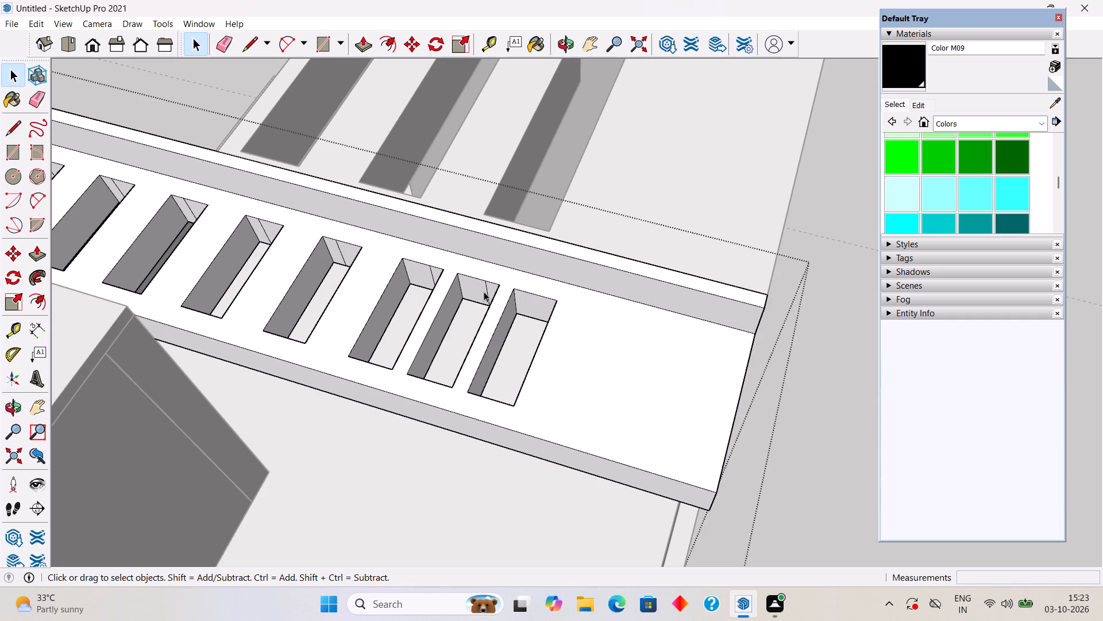
Erase the stray lines on the end walls of the next four slots in the roof strip.
click(487, 290)
key(Delete)
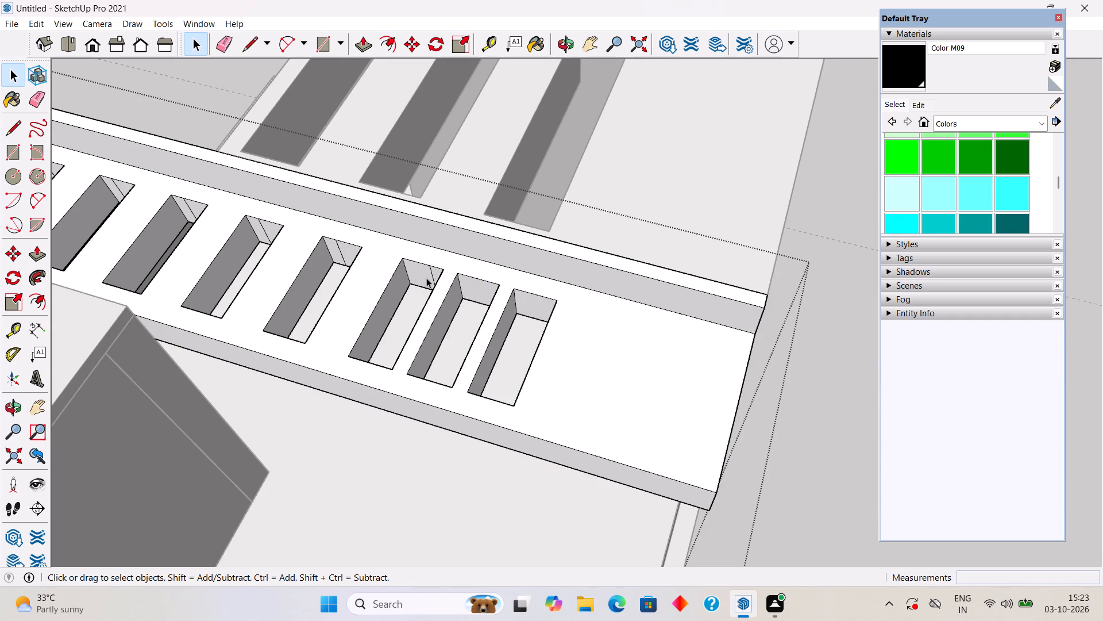
click(431, 275)
key(Delete)
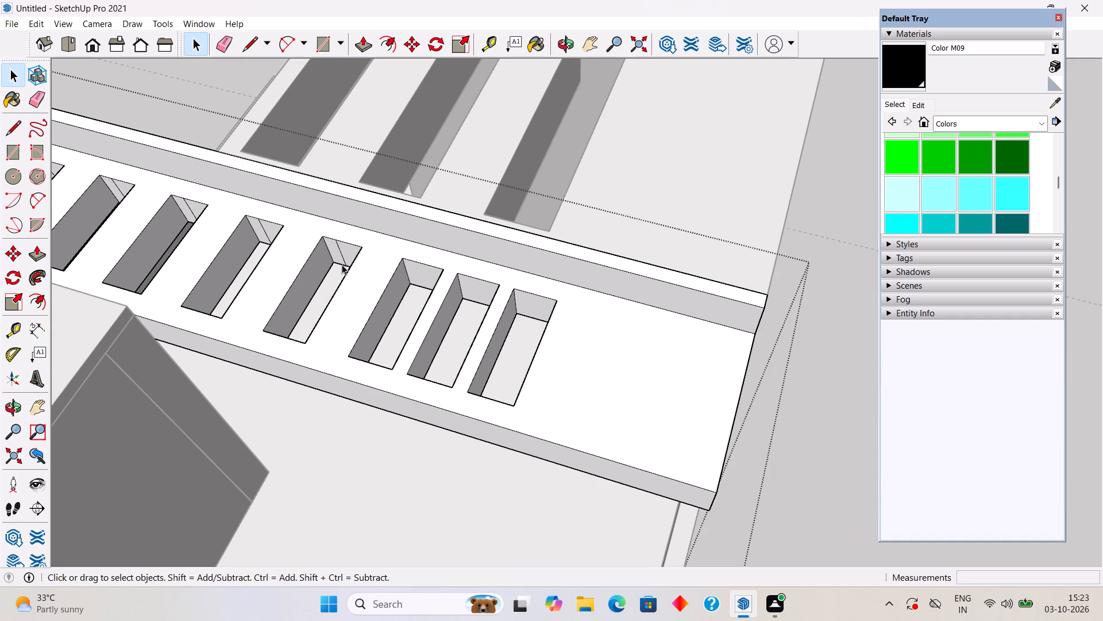
click(344, 260)
key(Delete)
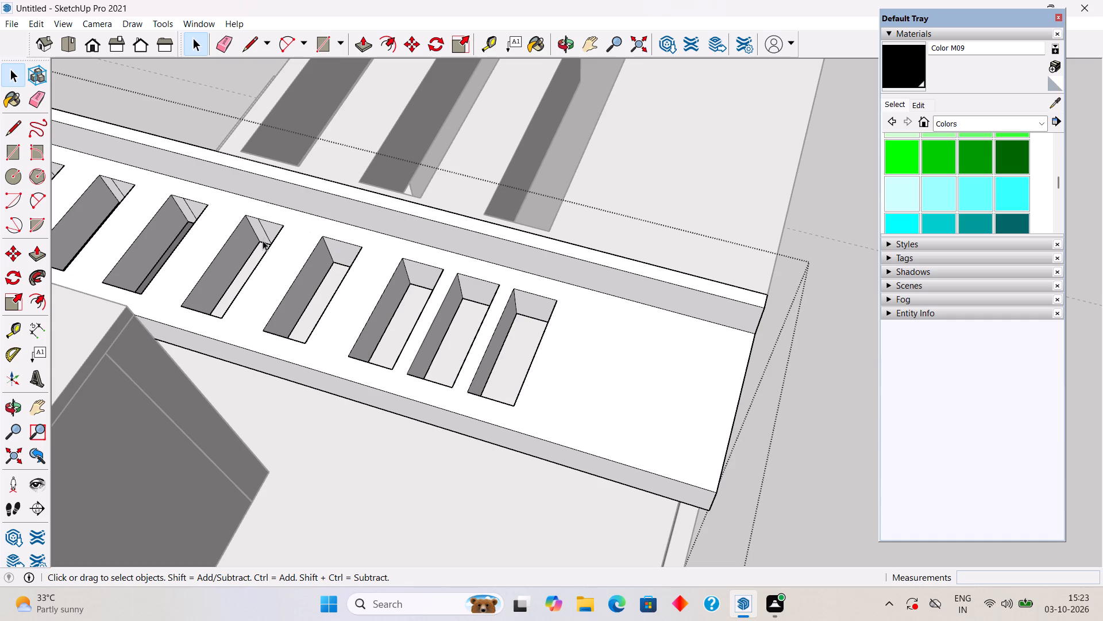
click(267, 236)
key(Delete)
Erase the stray end-wall lines in the remaining three strip slots and in the separate slot at the corner.
scroll(250, 266, down, 9)
scroll(198, 189, up, 13)
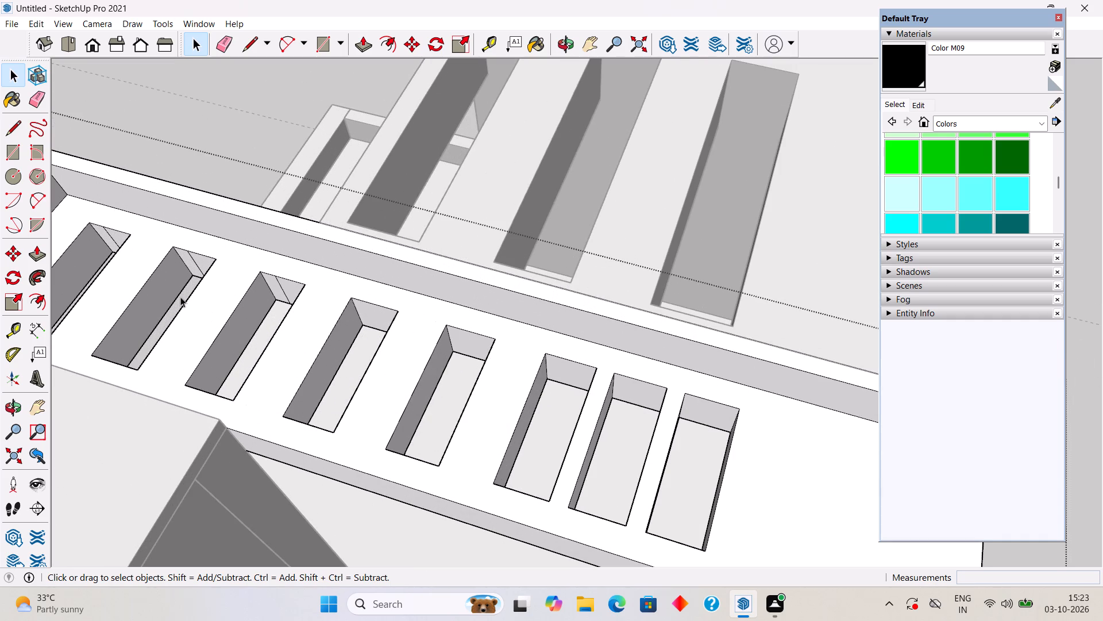
click(115, 241)
key(Delete)
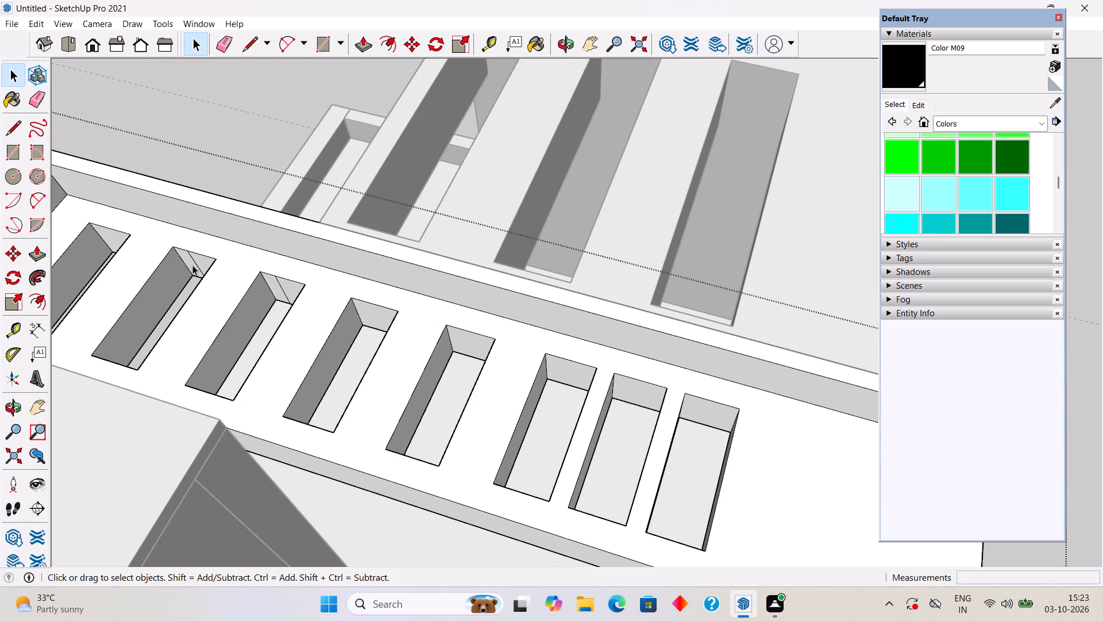
click(194, 259)
key(Delete)
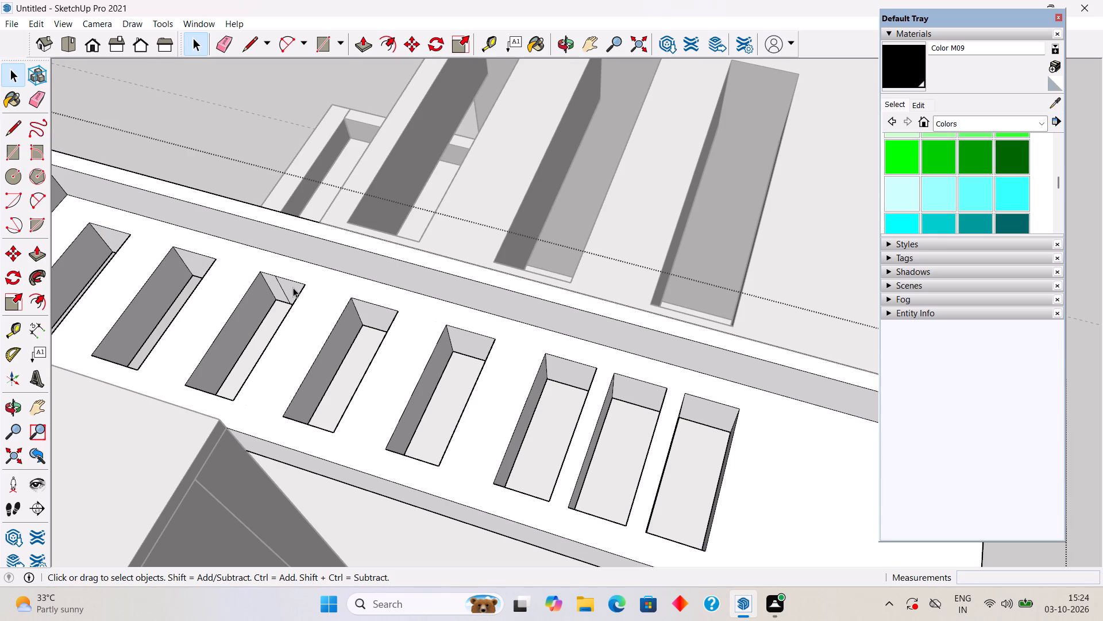
click(284, 292)
key(Delete)
scroll(331, 308, down, 3)
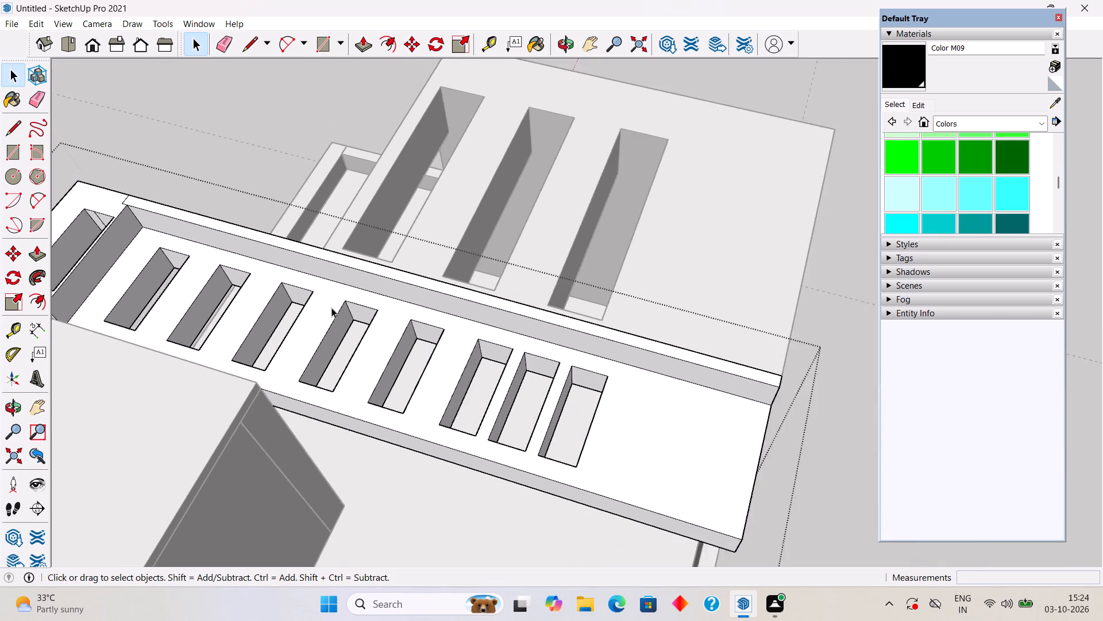
scroll(331, 308, down, 5)
scroll(143, 300, up, 14)
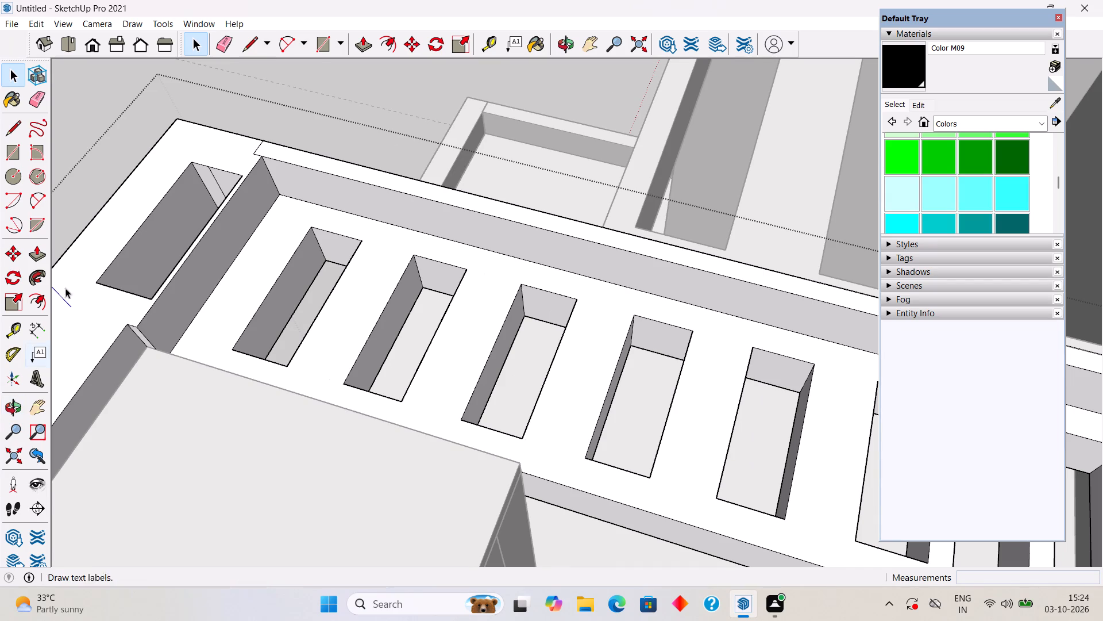
click(220, 186)
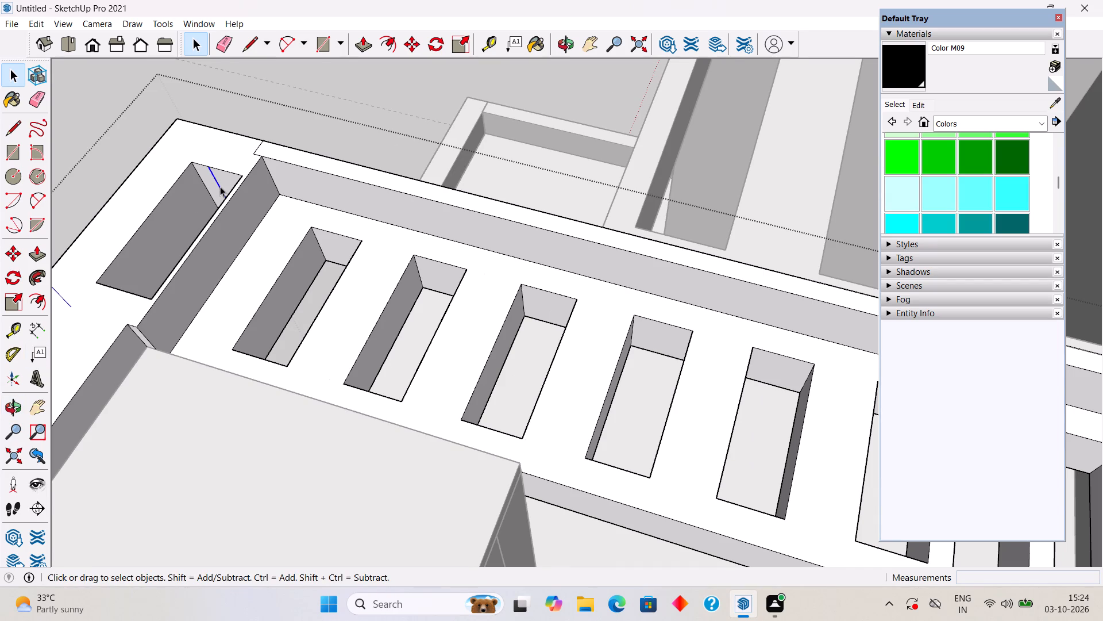
key(Delete)
Place three parallel guides across the strip's blank end, spaced 1' apart starting from the last slot's long edge.
scroll(291, 266, down, 12)
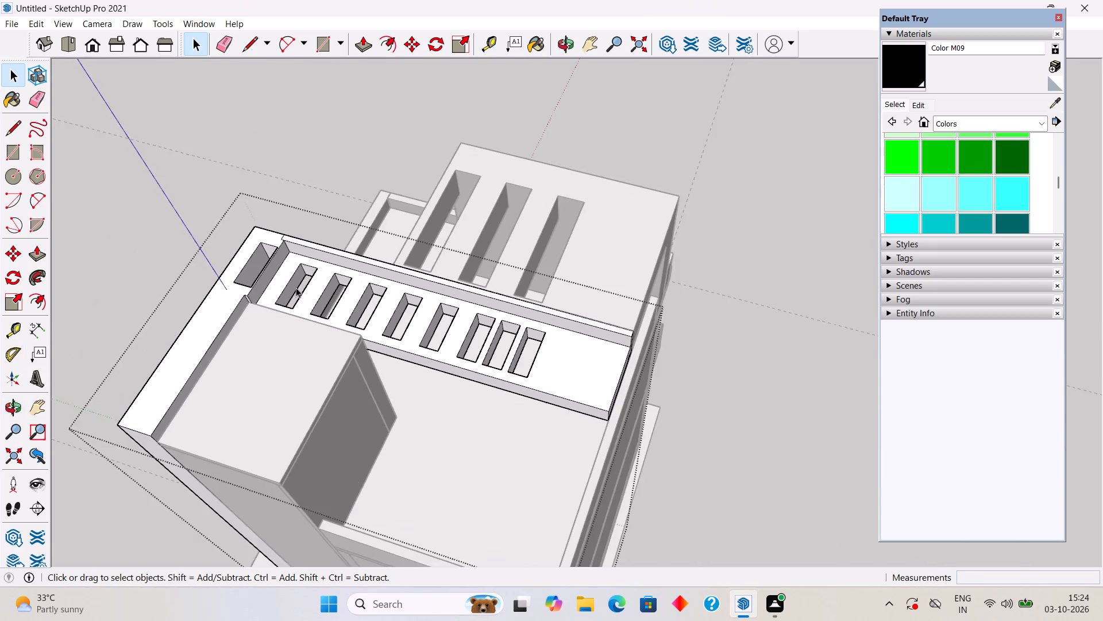
scroll(296, 287, down, 1)
scroll(507, 315, up, 9)
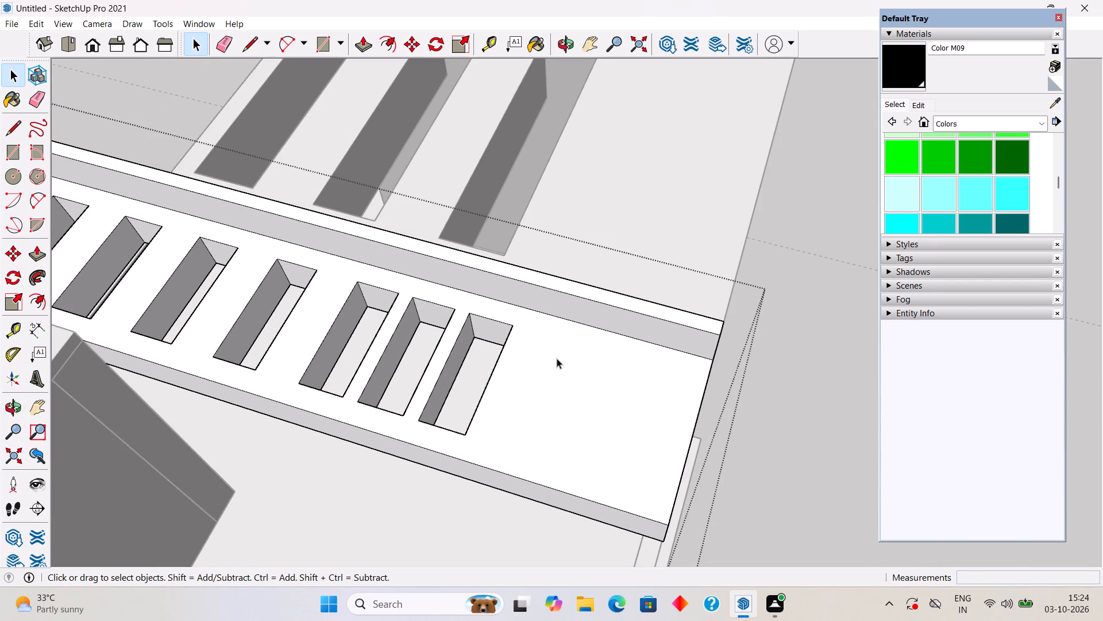
key(t)
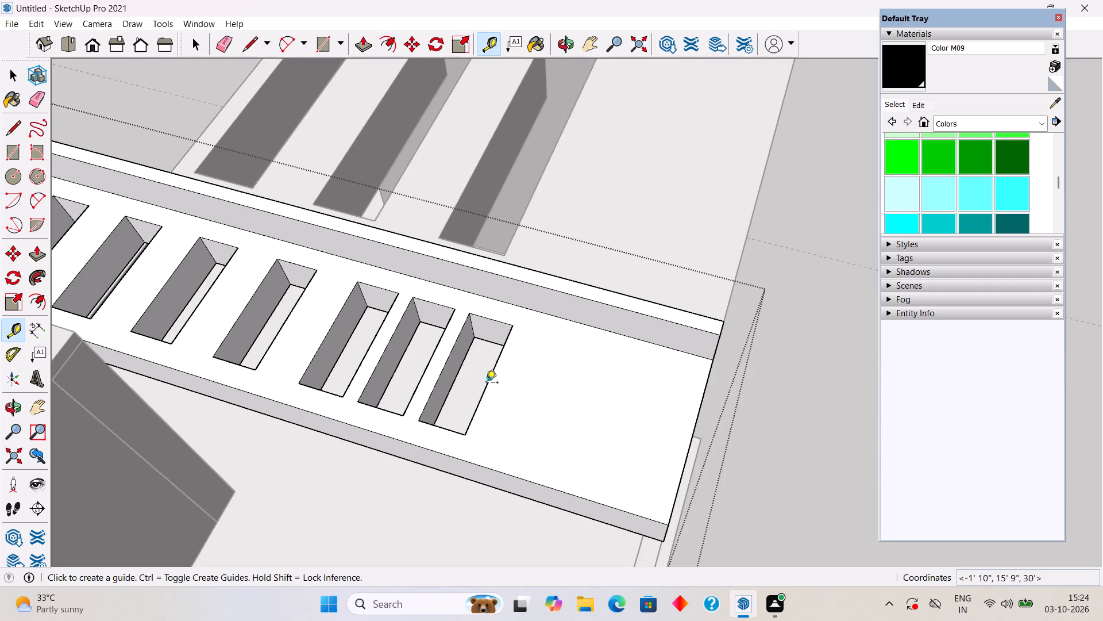
click(485, 397)
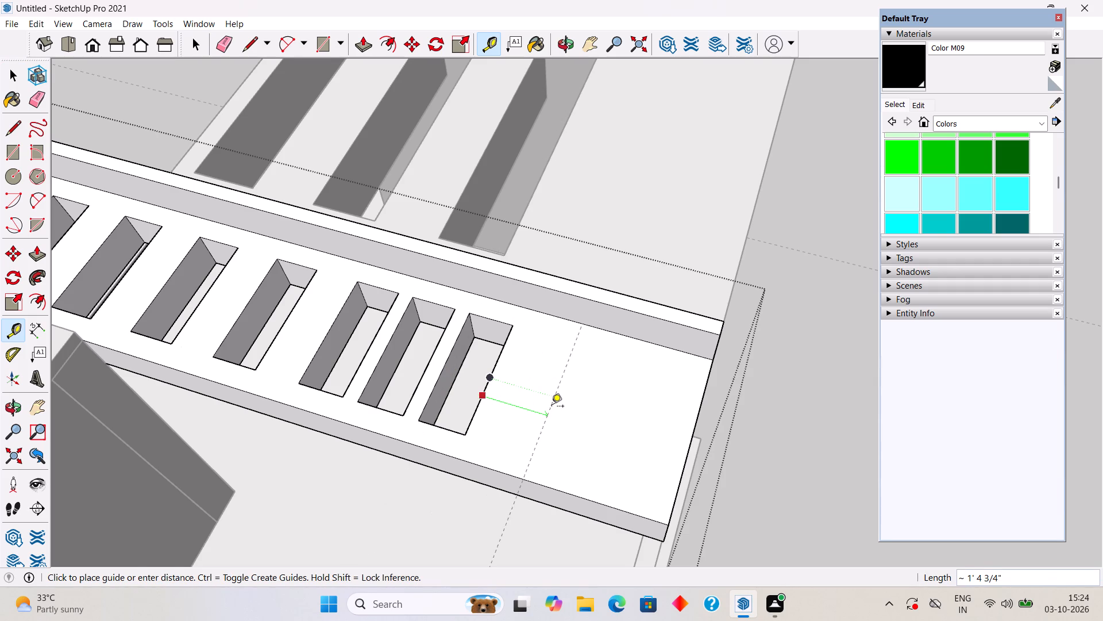
text(1')
key(Return)
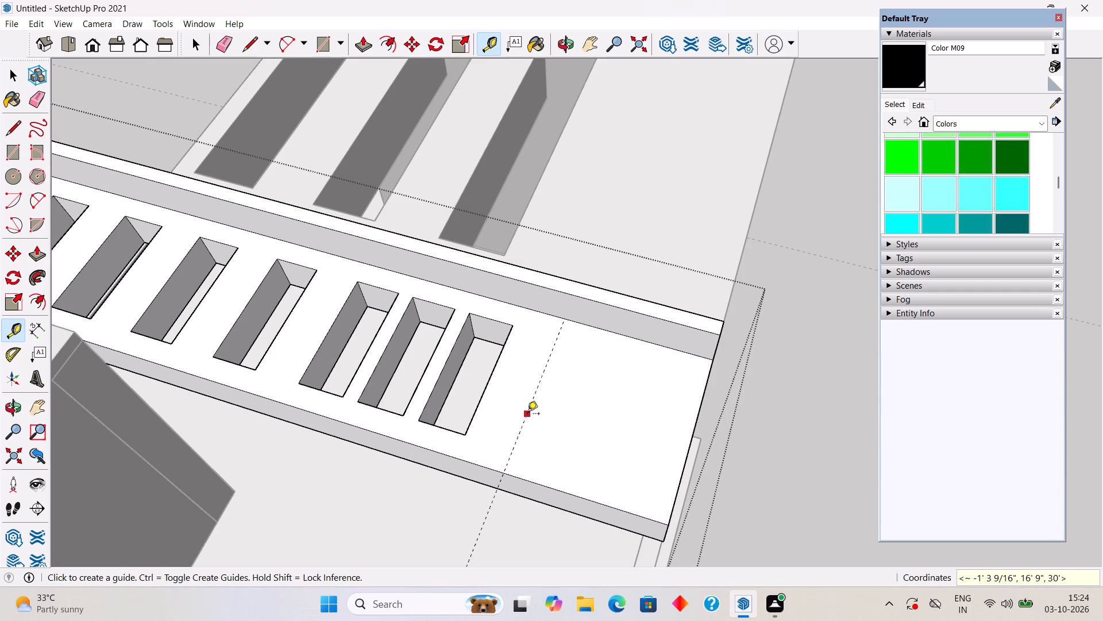
click(527, 415)
text(1')
key(Return)
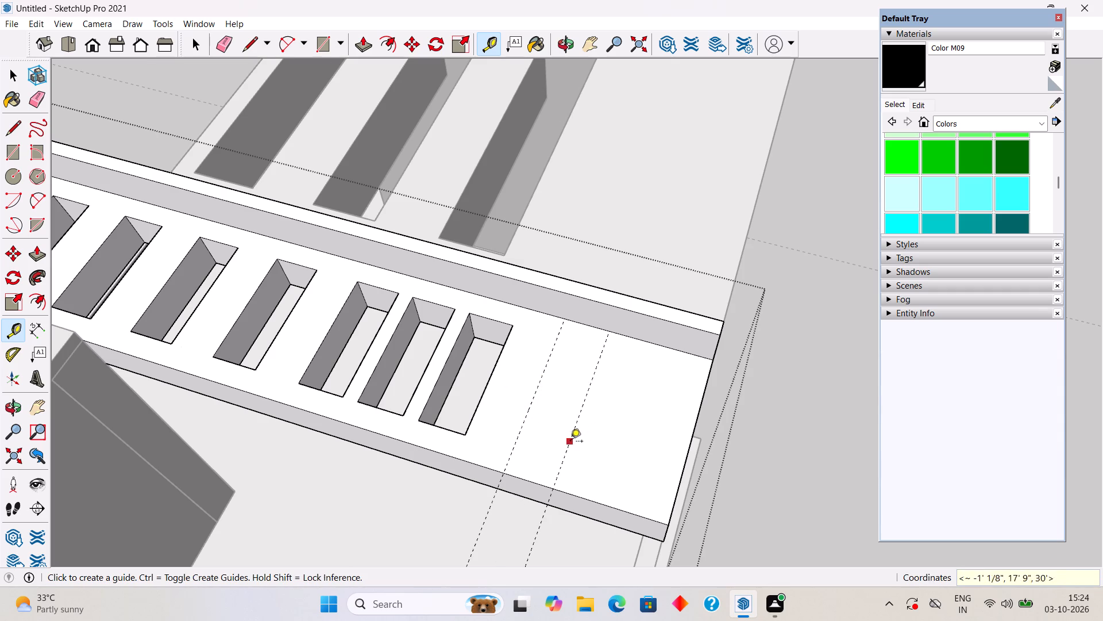
click(570, 442)
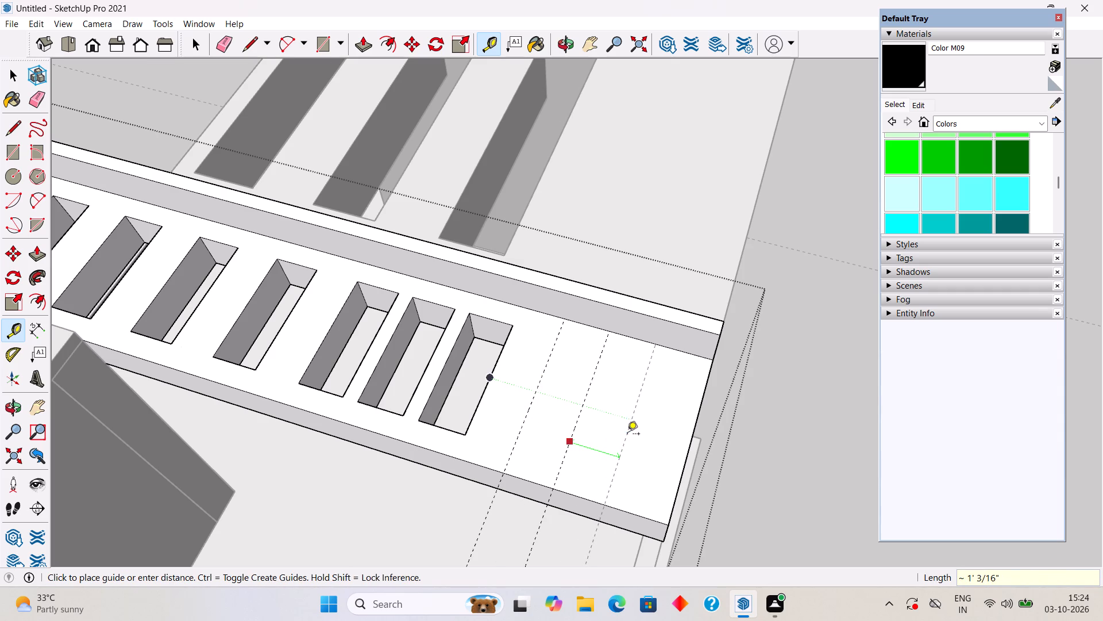
text(1')
key(Return)
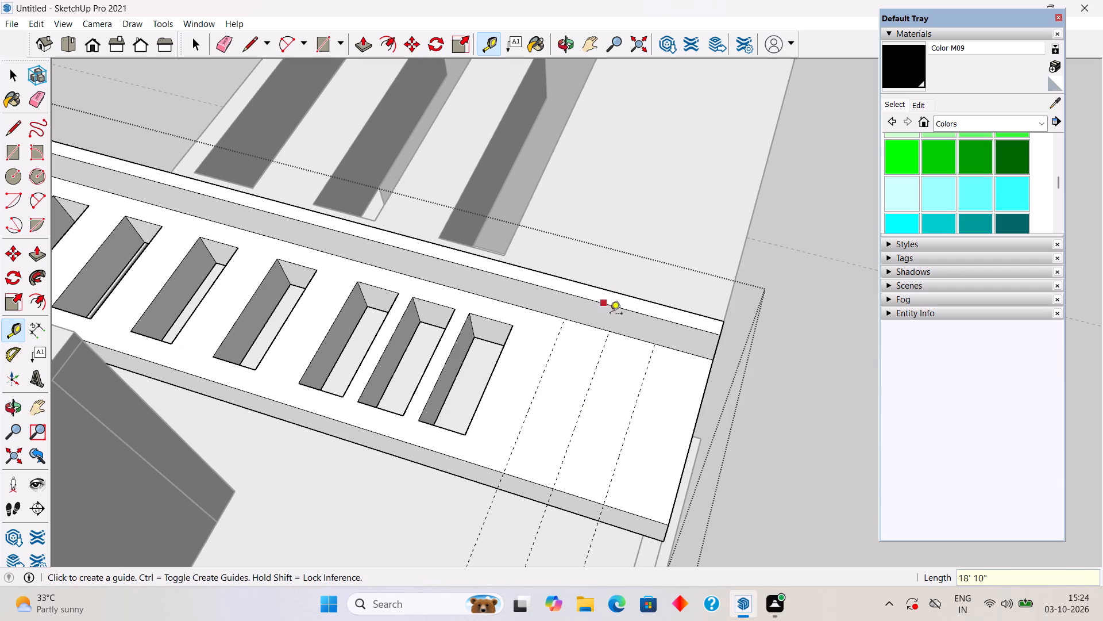
Place a fourth cross guide 1' beyond the third, close to the strip's free end.
click(623, 438)
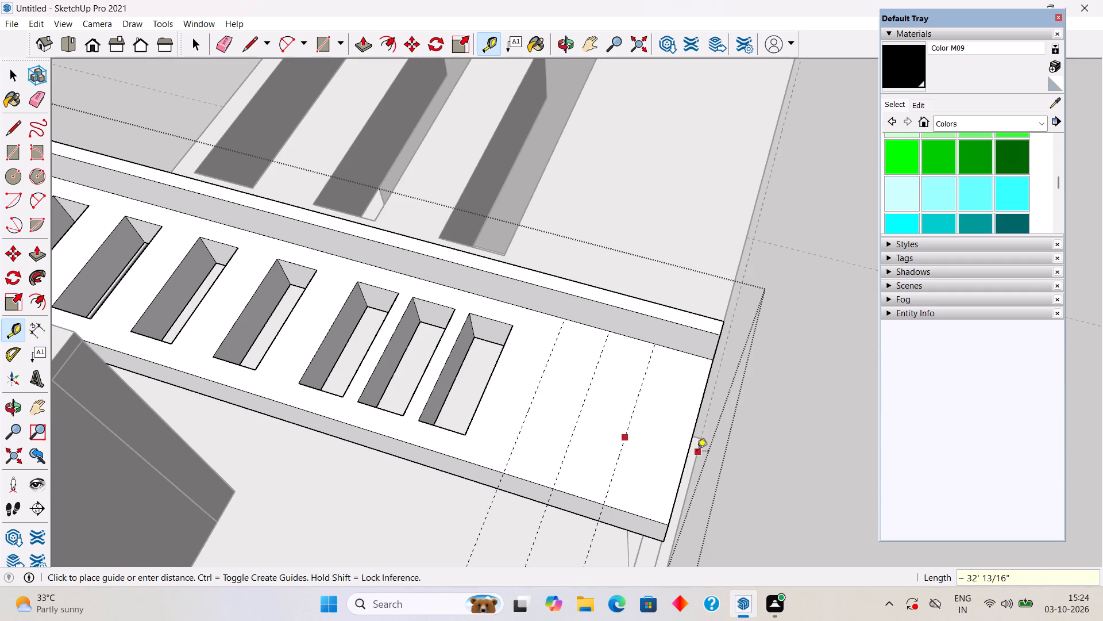
key(1)
key(Return)
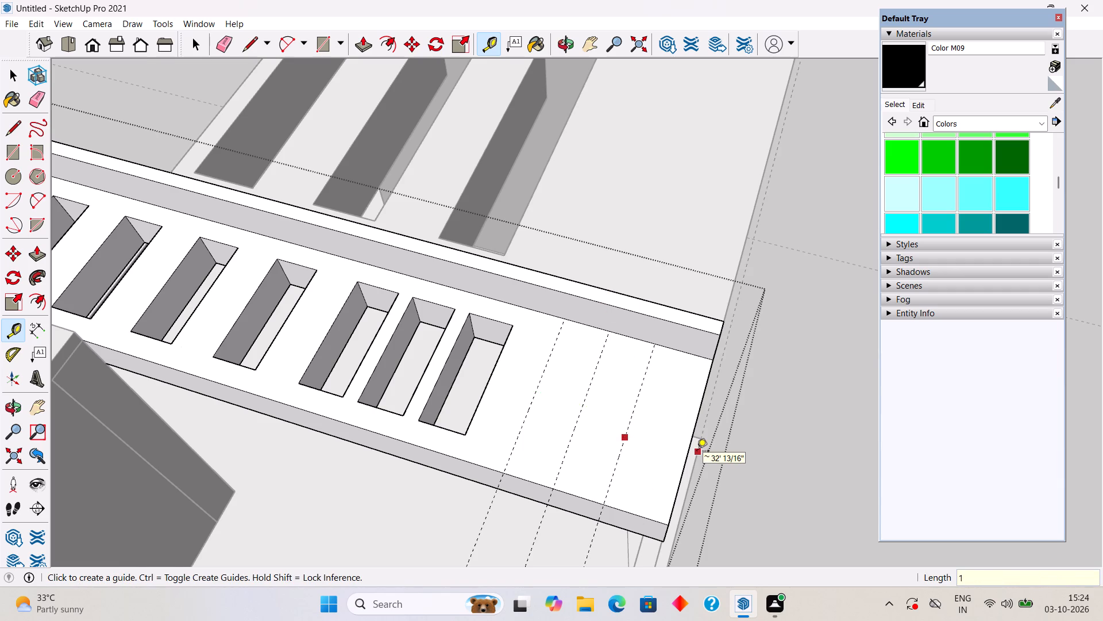
click(614, 467)
text(1')
key(Return)
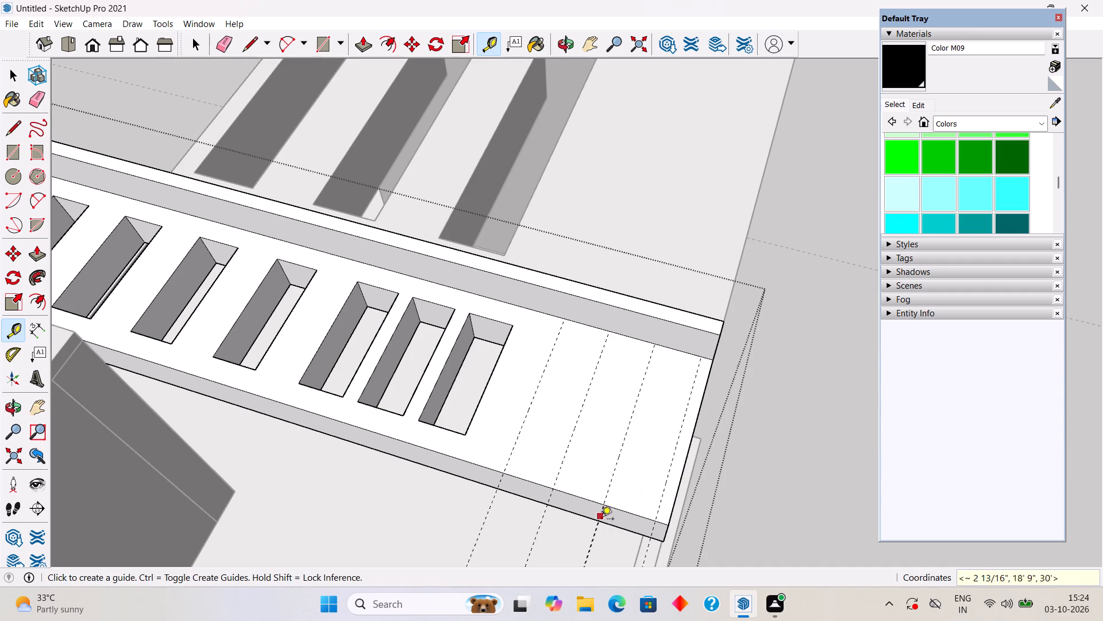
Place two lengthwise guides 2' 8" apart along the strip, aligned with the two ends of the last slot.
click(587, 494)
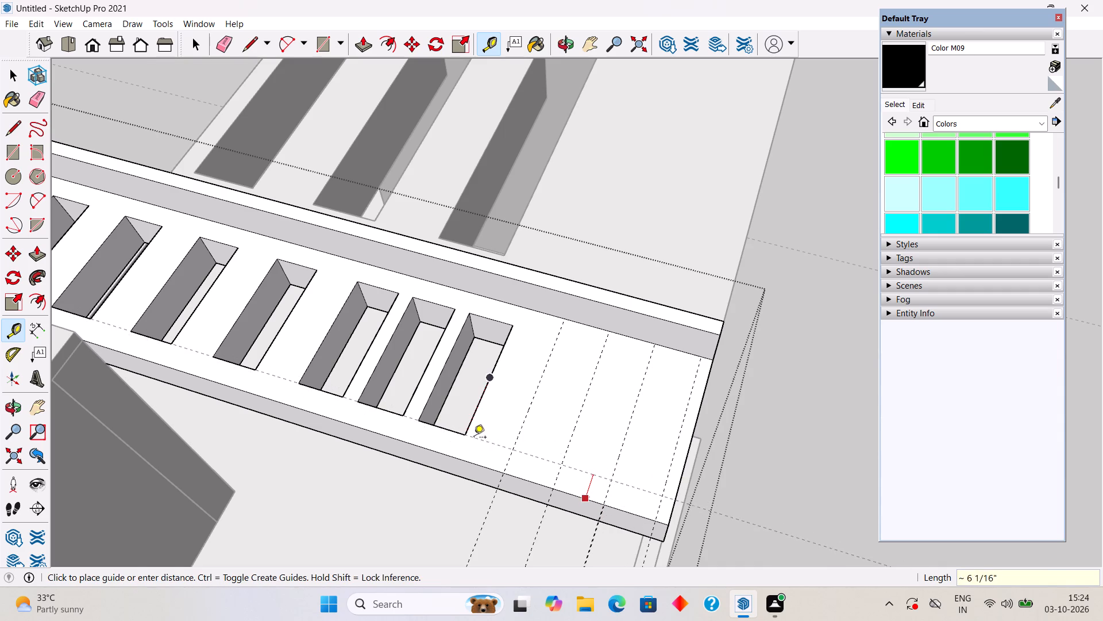
click(468, 436)
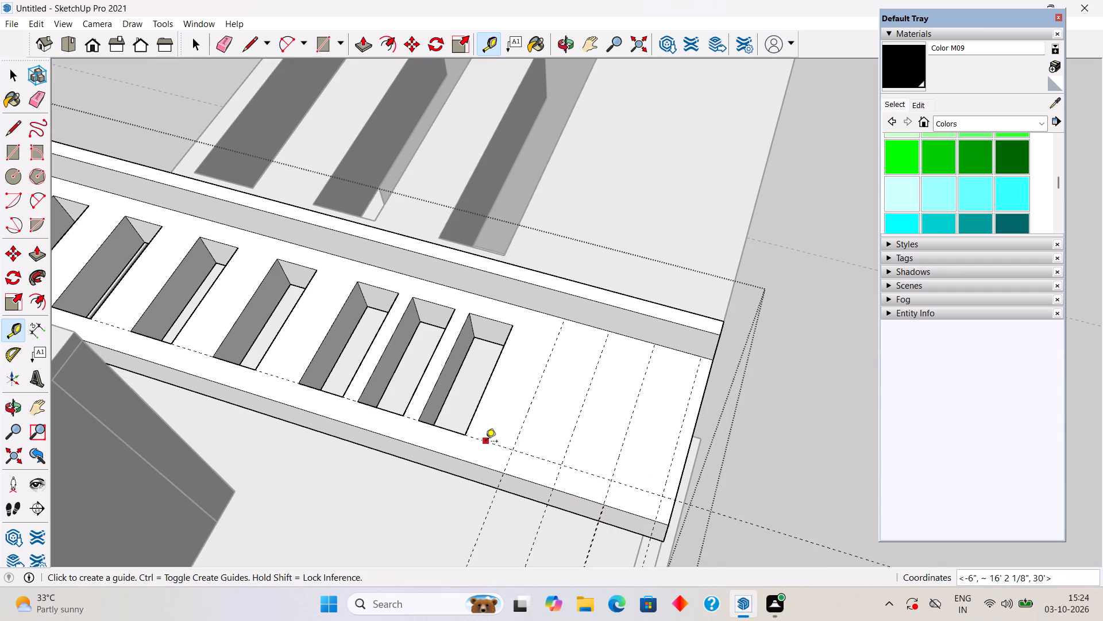
click(486, 442)
click(511, 326)
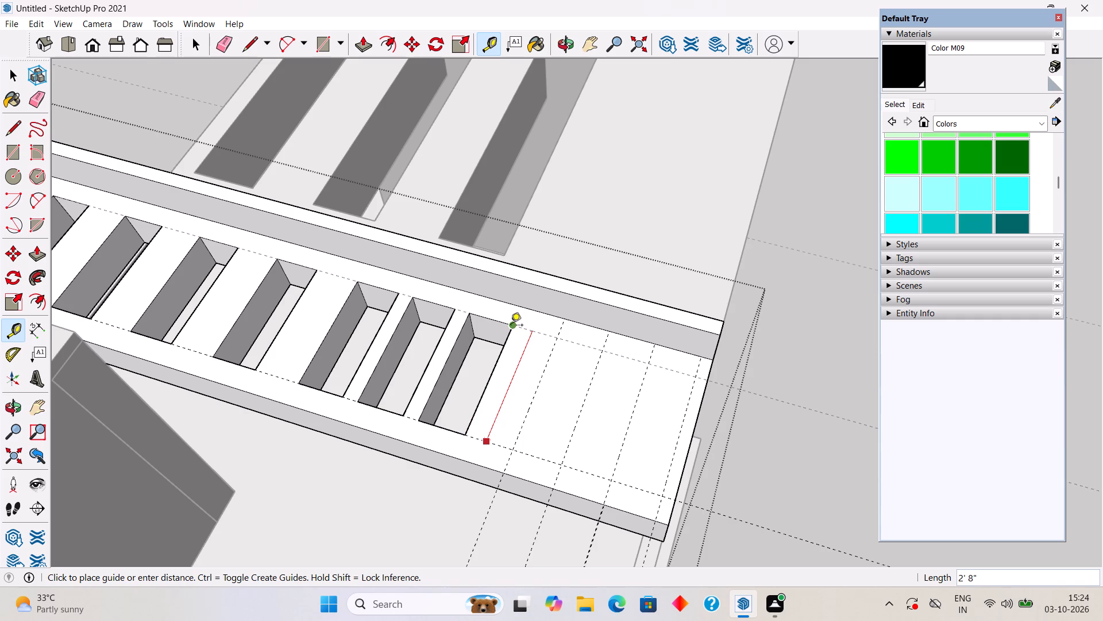
Draw two 2' 8" by 1' rectangles between the guides on the strip's blank end, leaving a 1' gap between them.
key(space)
key(r)
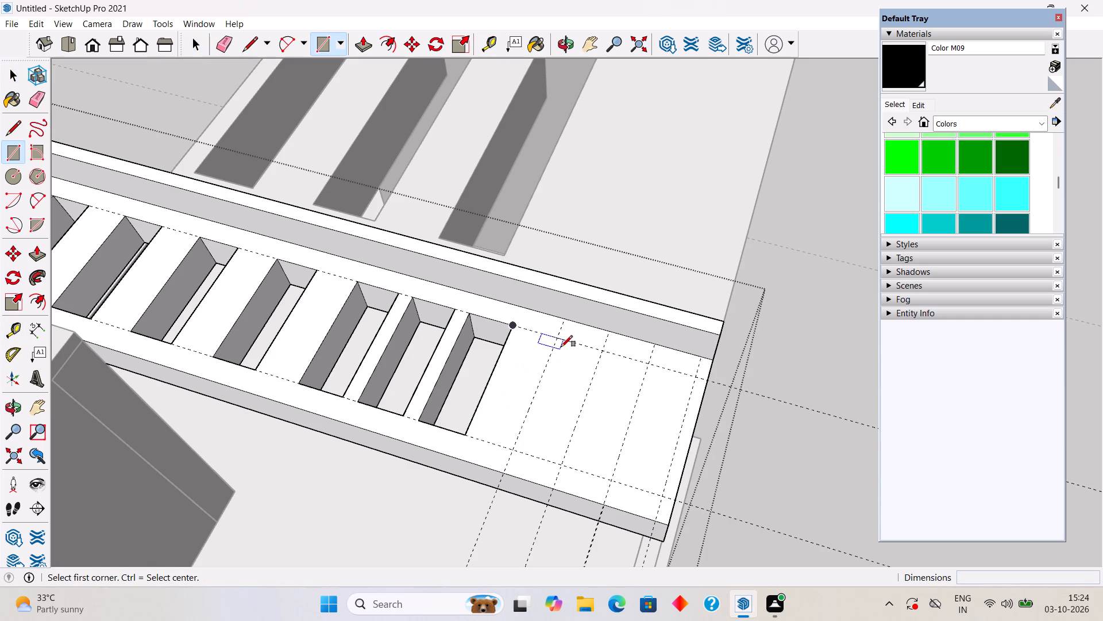
click(559, 339)
click(565, 463)
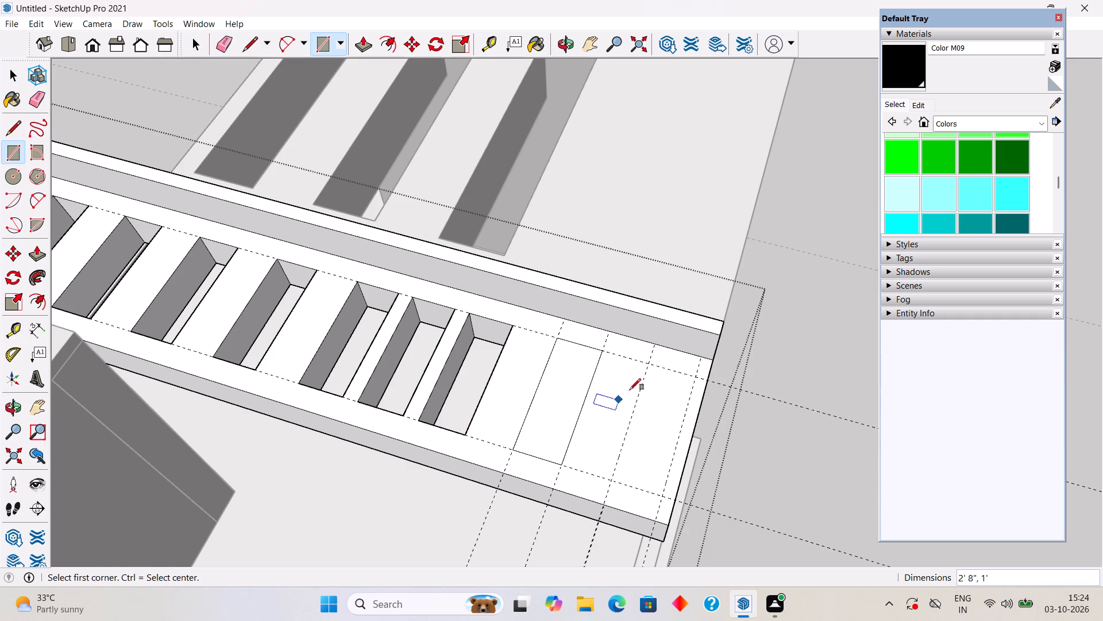
click(649, 365)
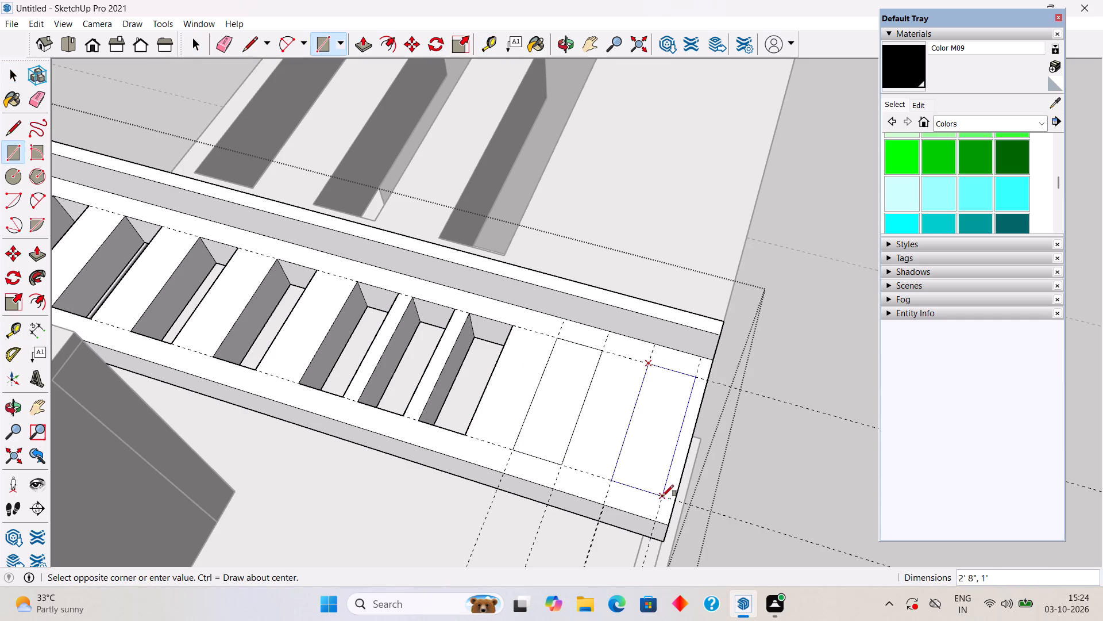
click(663, 496)
key(space)
Push both new rectangles down through the strip to cut two open slots, and close the strip's group.
middle_drag(687, 387, 669, 379)
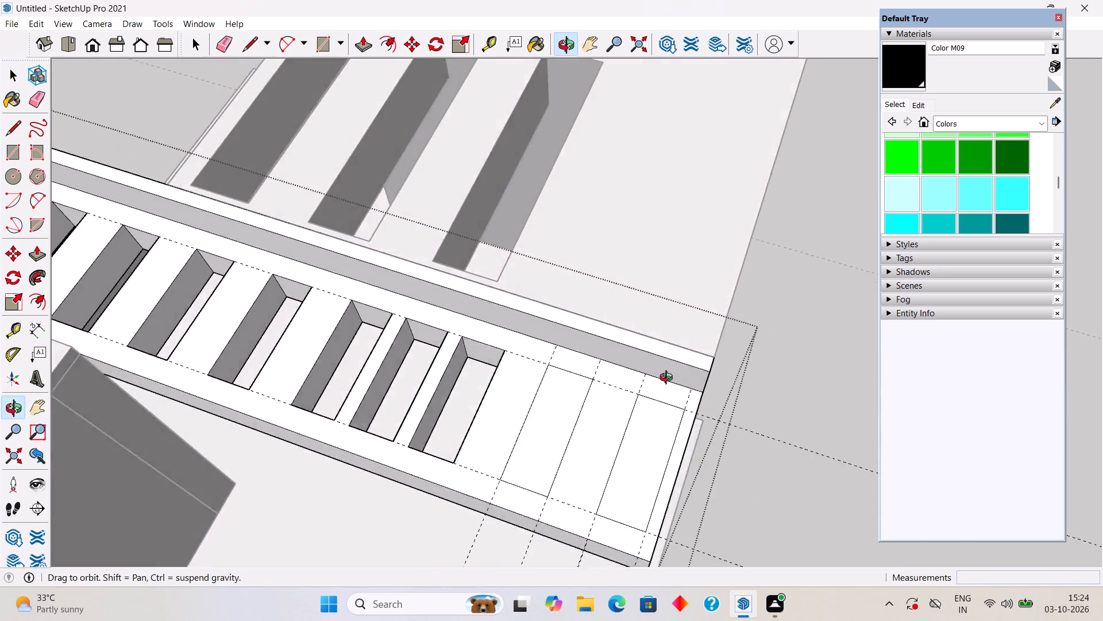
middle_drag(669, 379, 662, 357)
scroll(662, 355, down, 3)
middle_click(635, 376)
click(633, 386)
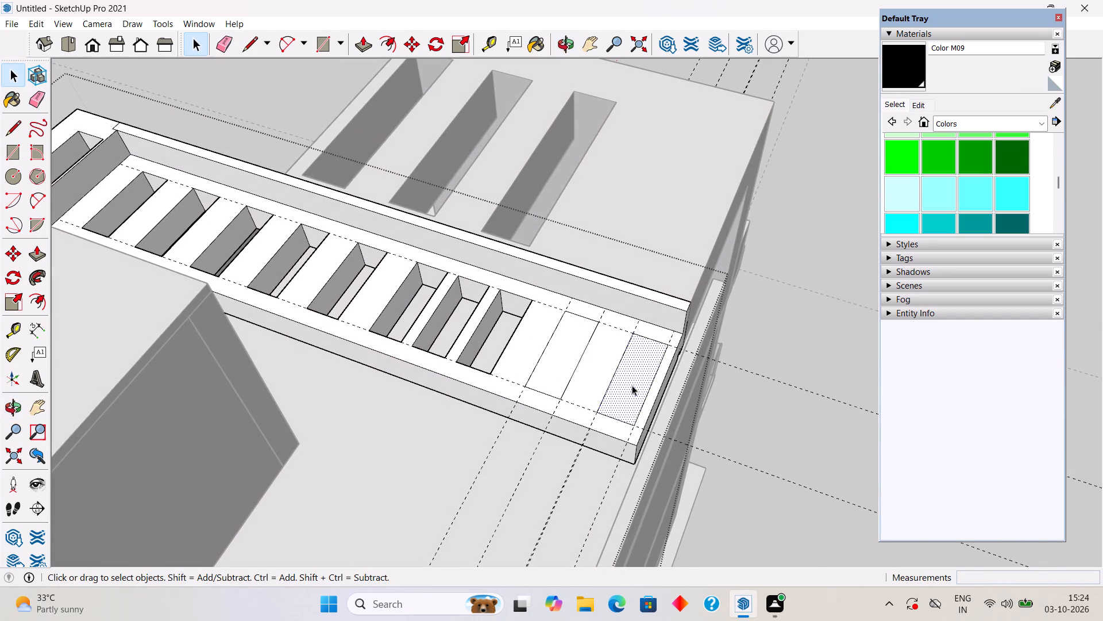
middle_drag(632, 385, 627, 420)
key(p)
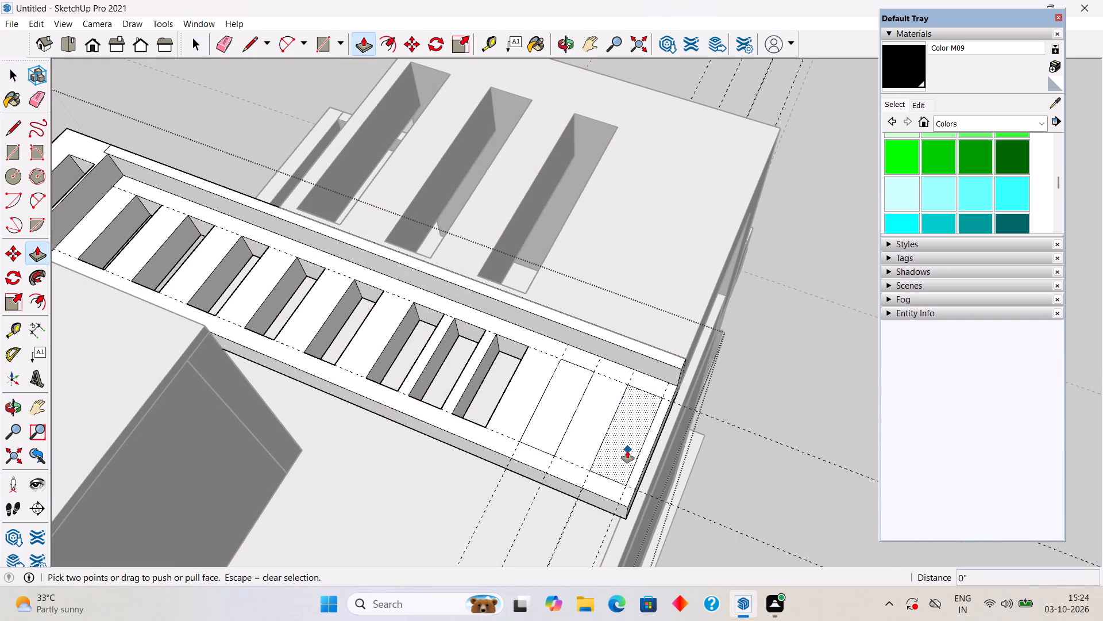
drag(627, 451, 633, 471)
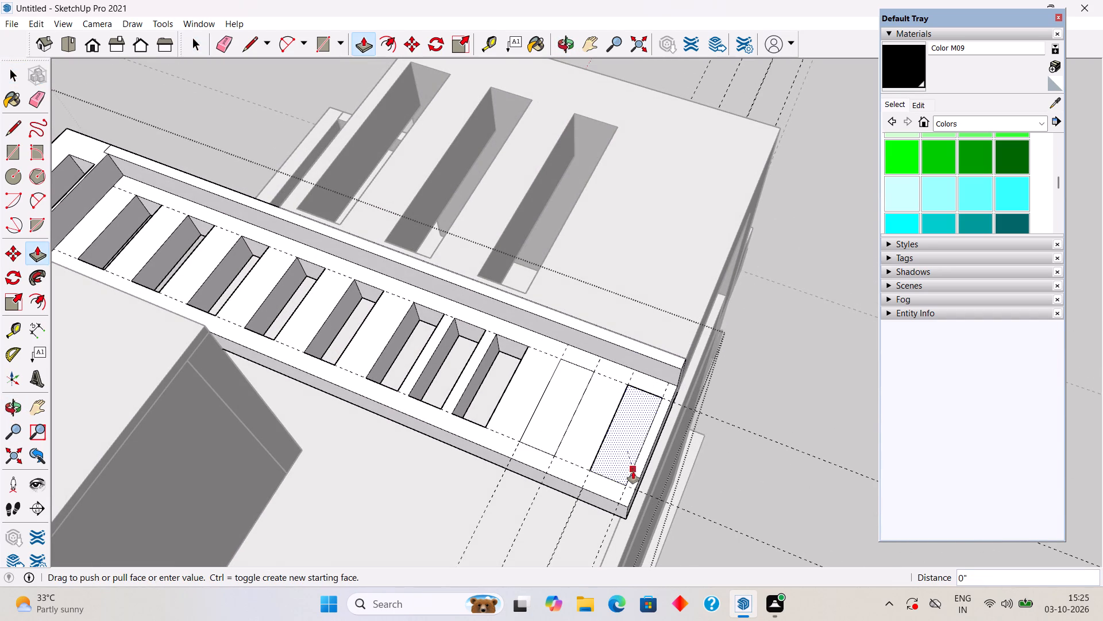
drag(633, 471, 645, 519)
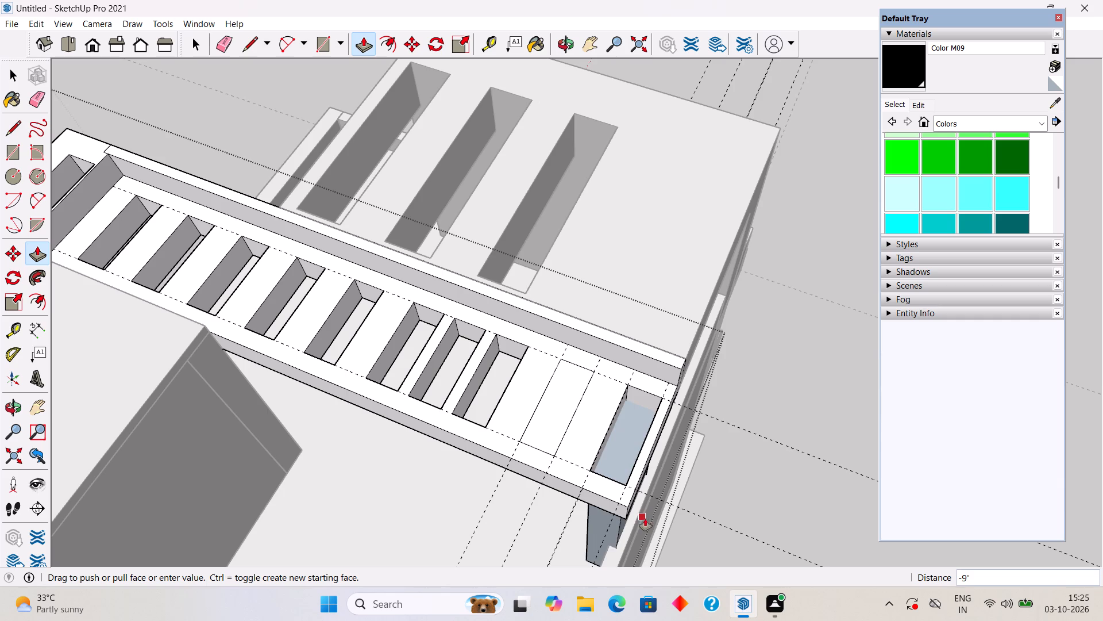
drag(645, 519, 620, 459)
double_click(547, 415)
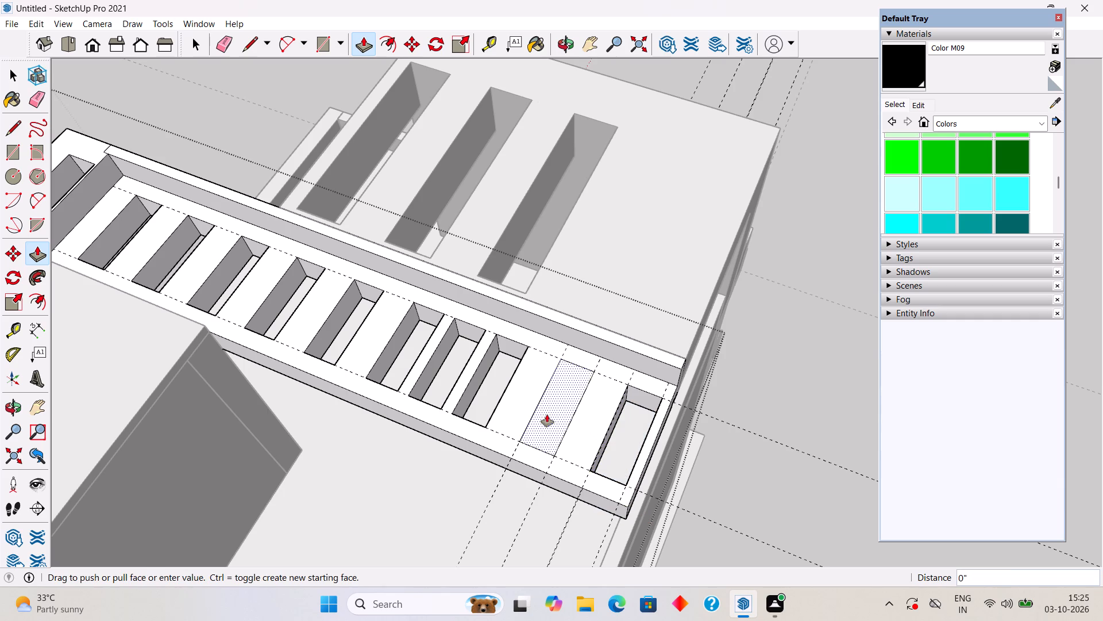
key(space)
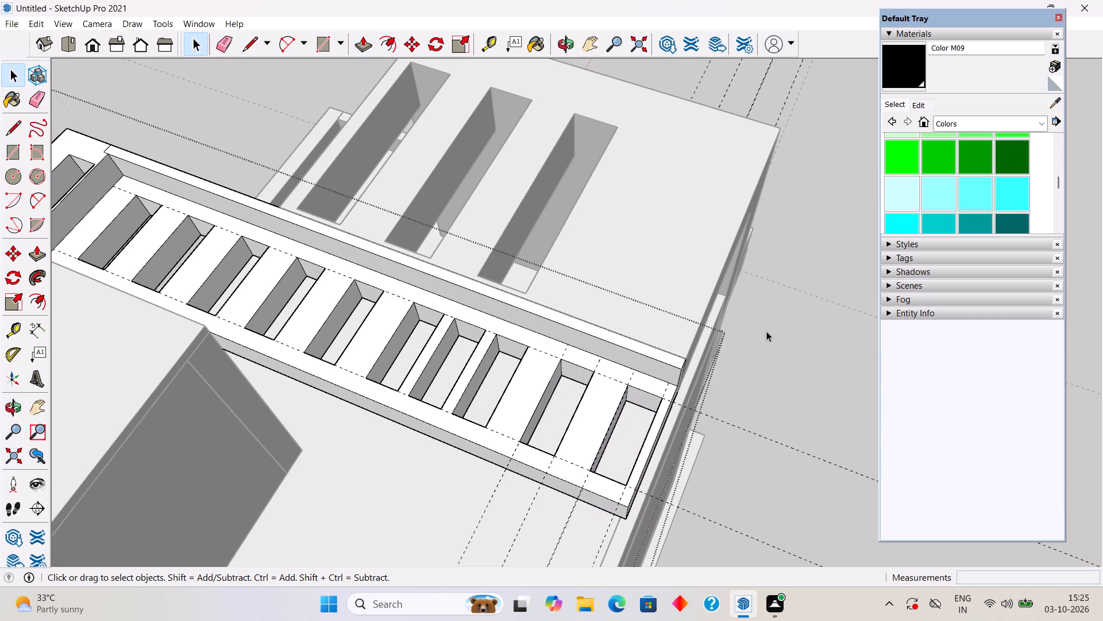
click(766, 331)
In the adjoining slotted roof's group, place two parallel guides 1'6" and 3' beyond the last slot's long edge.
scroll(750, 368, down, 5)
middle_drag(726, 380, 565, 407)
scroll(565, 407, down, 1)
scroll(570, 419, up, 4)
triple_click(606, 367)
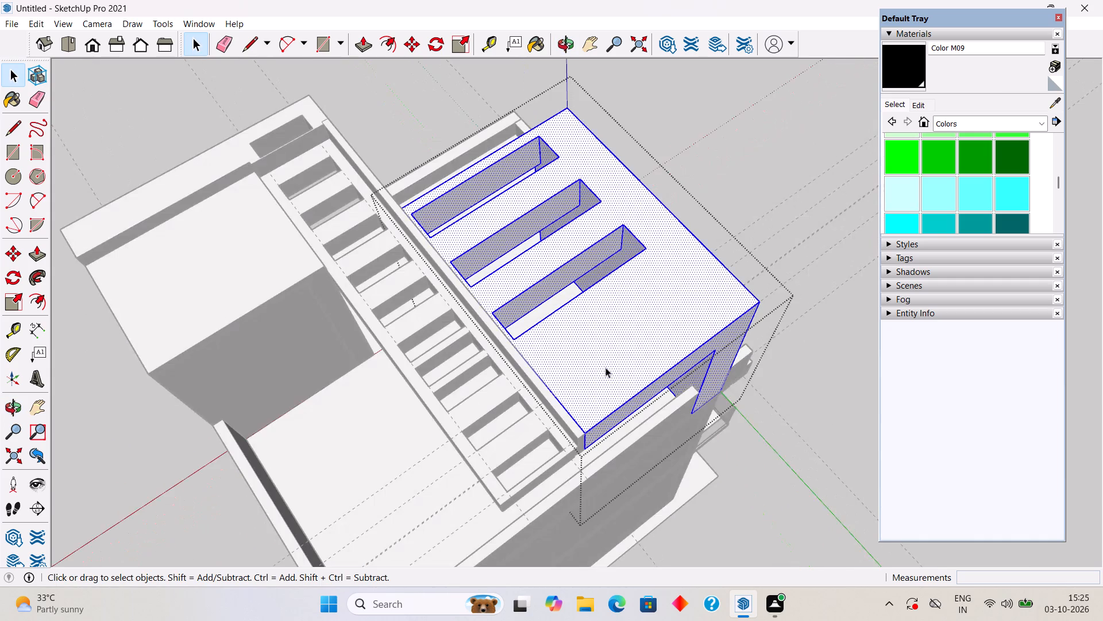
scroll(606, 367, up, 3)
key(t)
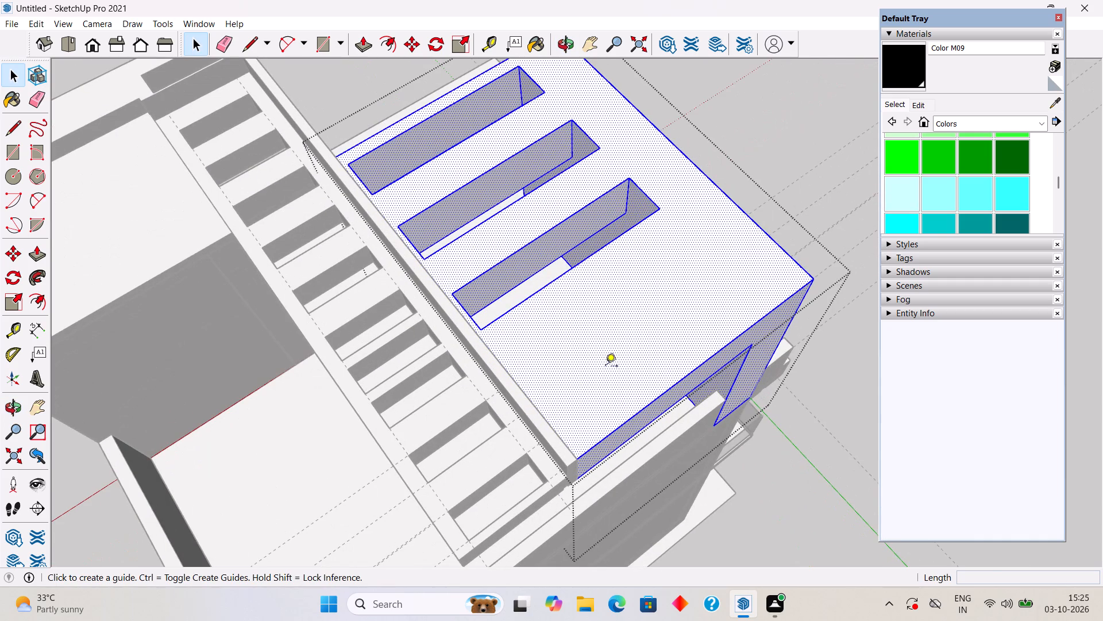
click(550, 285)
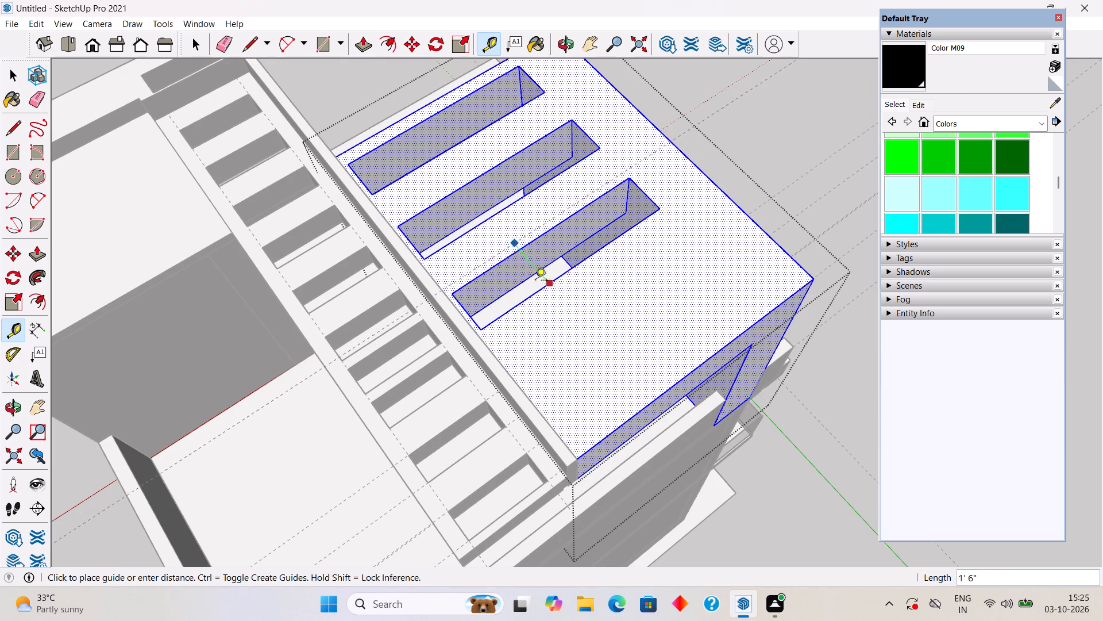
text(1'6")
key(Return)
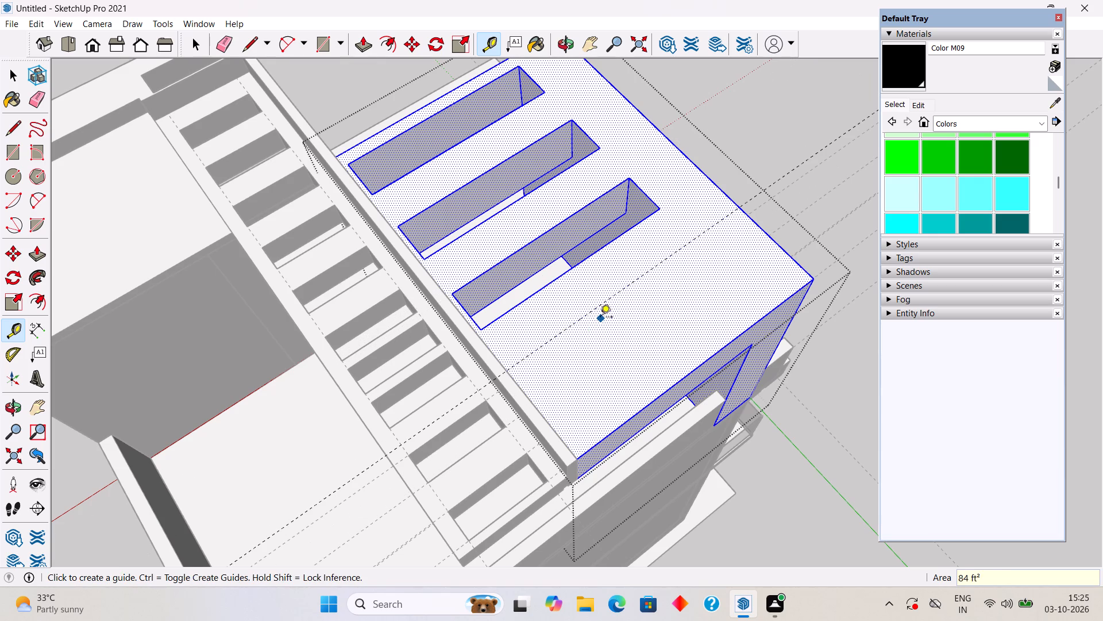
click(599, 308)
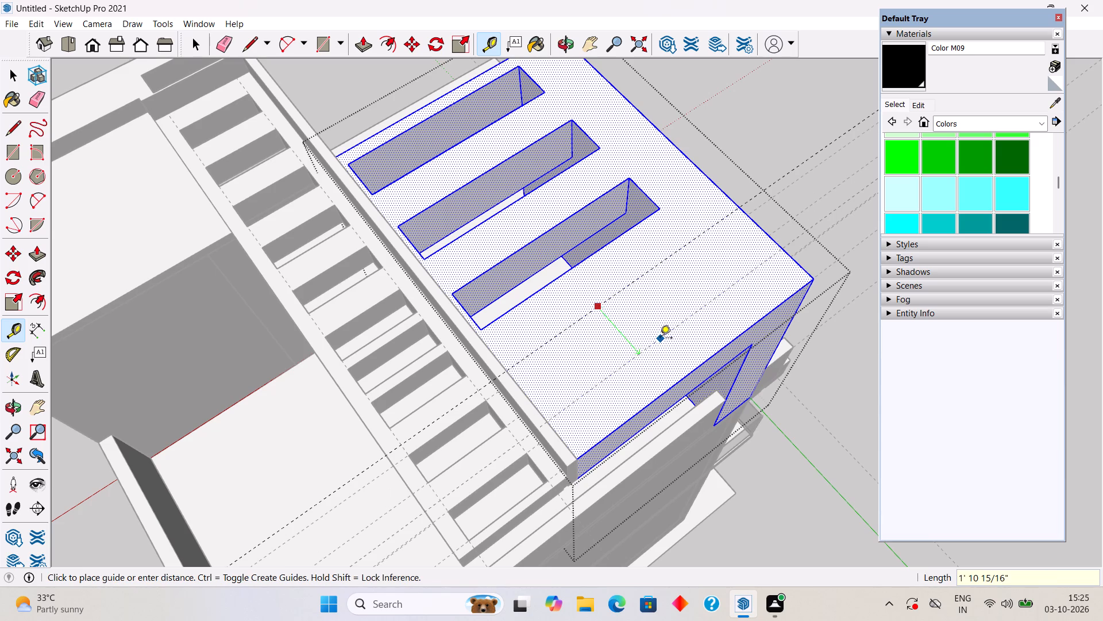
text(1'6")
key(Return)
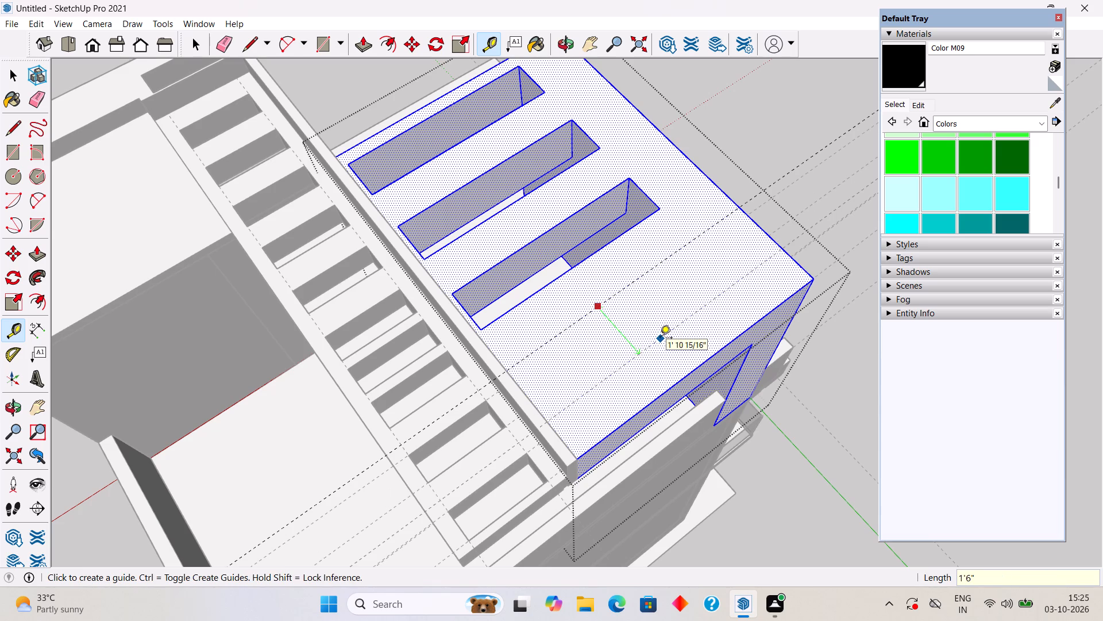
Place two guides aligned with the last roof slot's ends, 2" from the strip-side roof edge and 2' from the opposite edge.
click(484, 347)
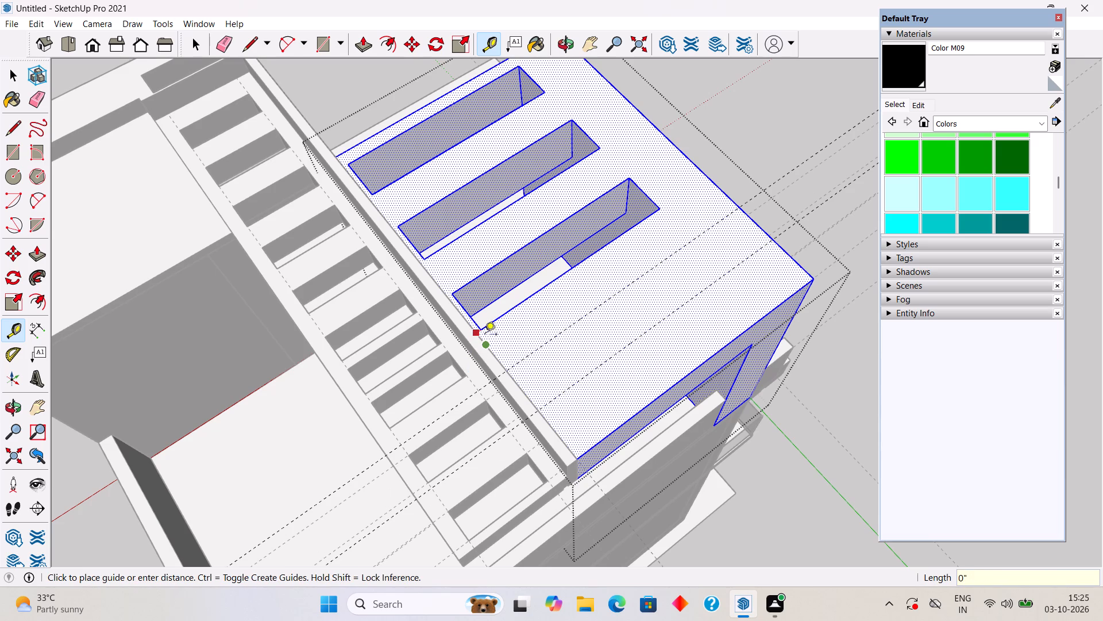
scroll(485, 340, up, 5)
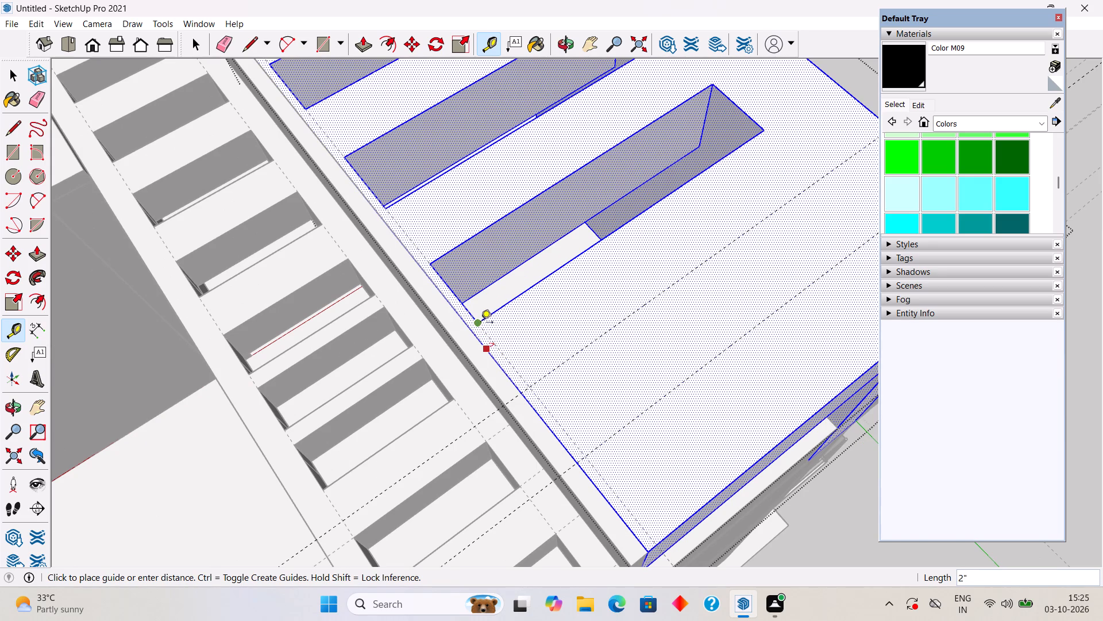
click(481, 323)
scroll(526, 312, down, 7)
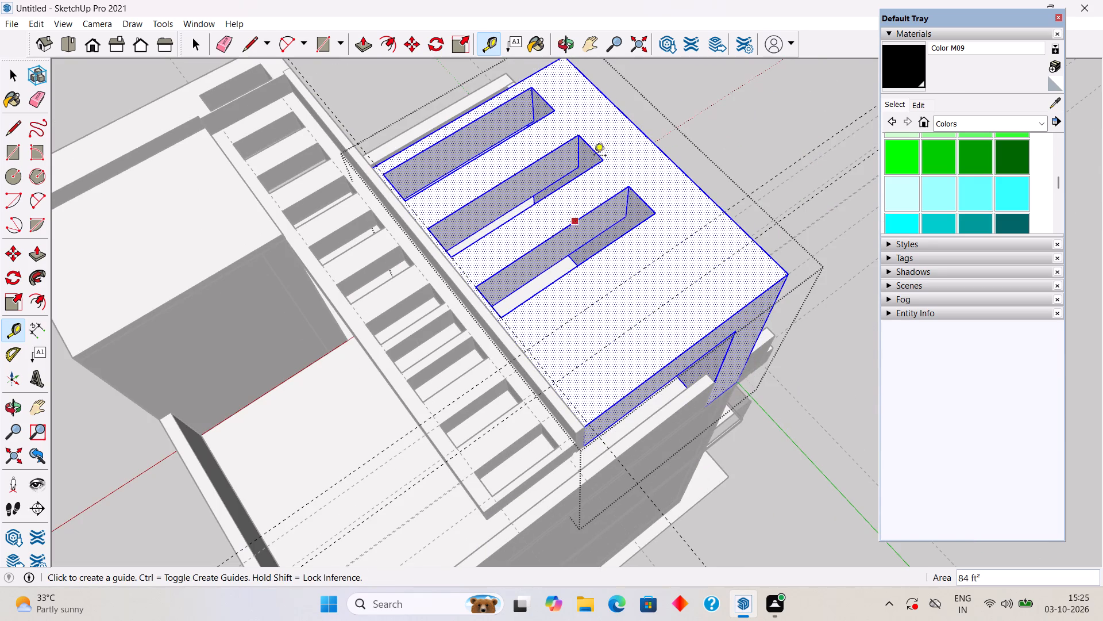
click(683, 172)
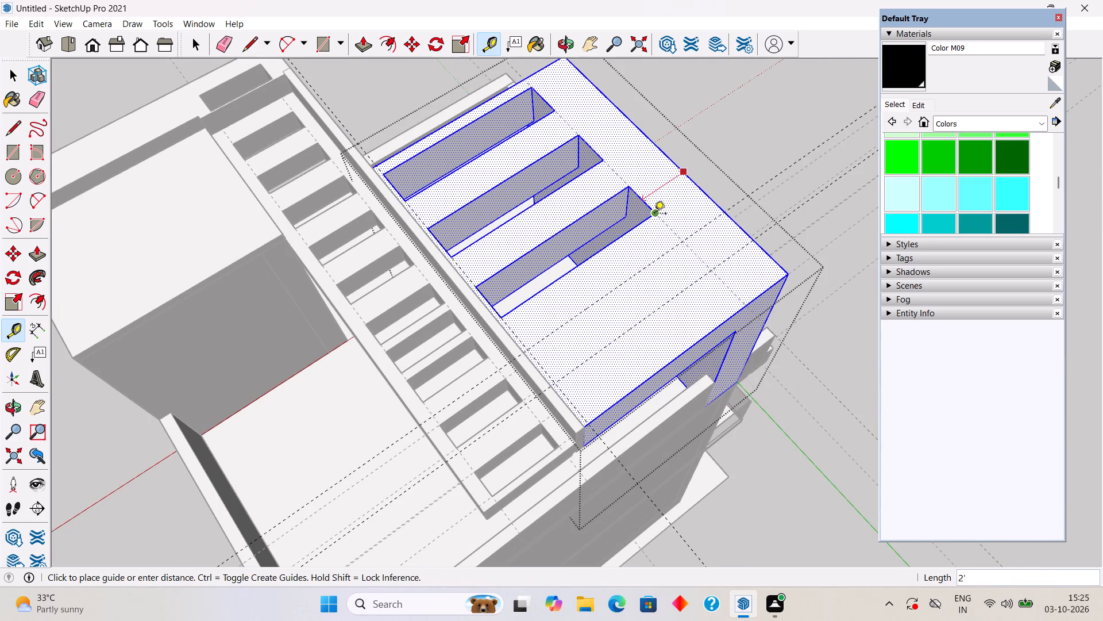
click(654, 214)
Draw a rectangle between the roof guides, push it through to cut a fourth slot, and close the roof's group.
key(space)
text(r)
click(531, 349)
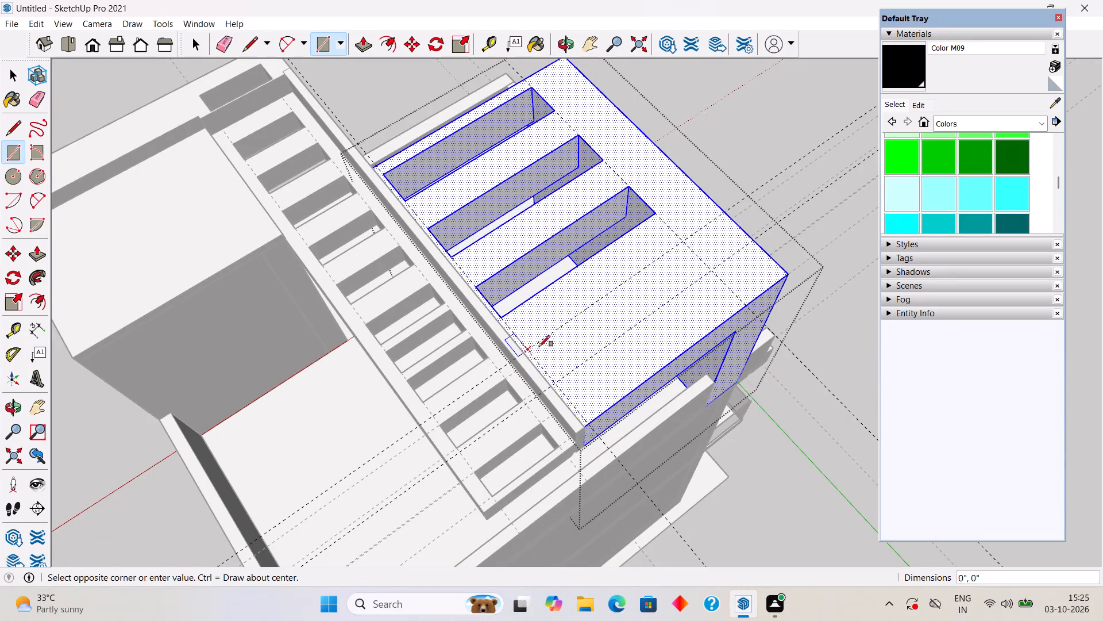
click(714, 274)
key(space)
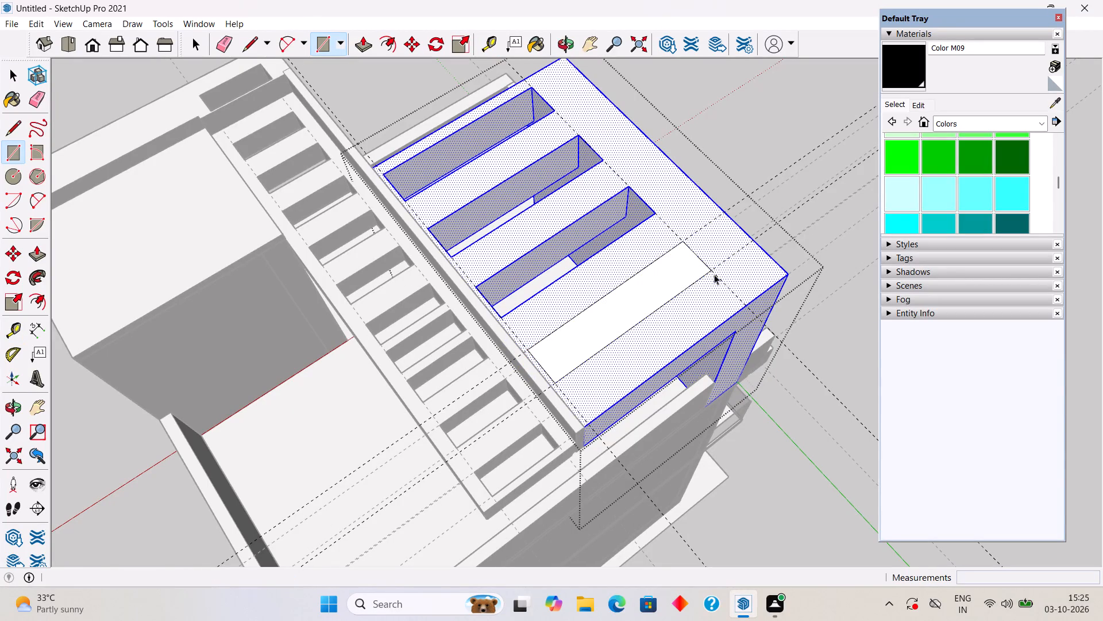
key(p)
drag(661, 280, 653, 305)
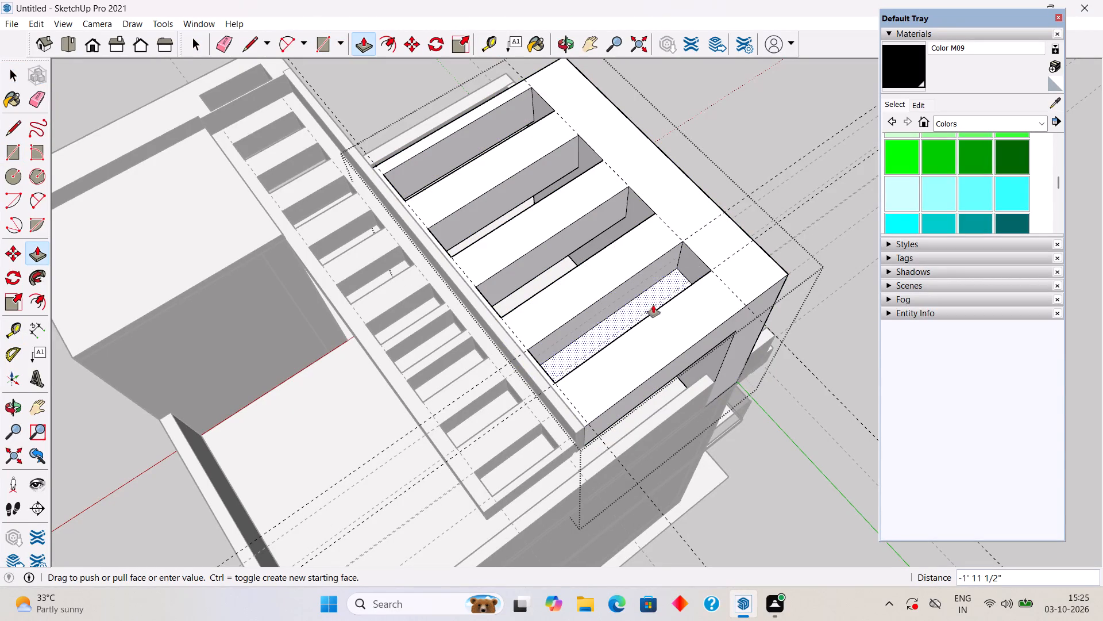
drag(653, 305, 621, 323)
key(space)
scroll(618, 322, down, 7)
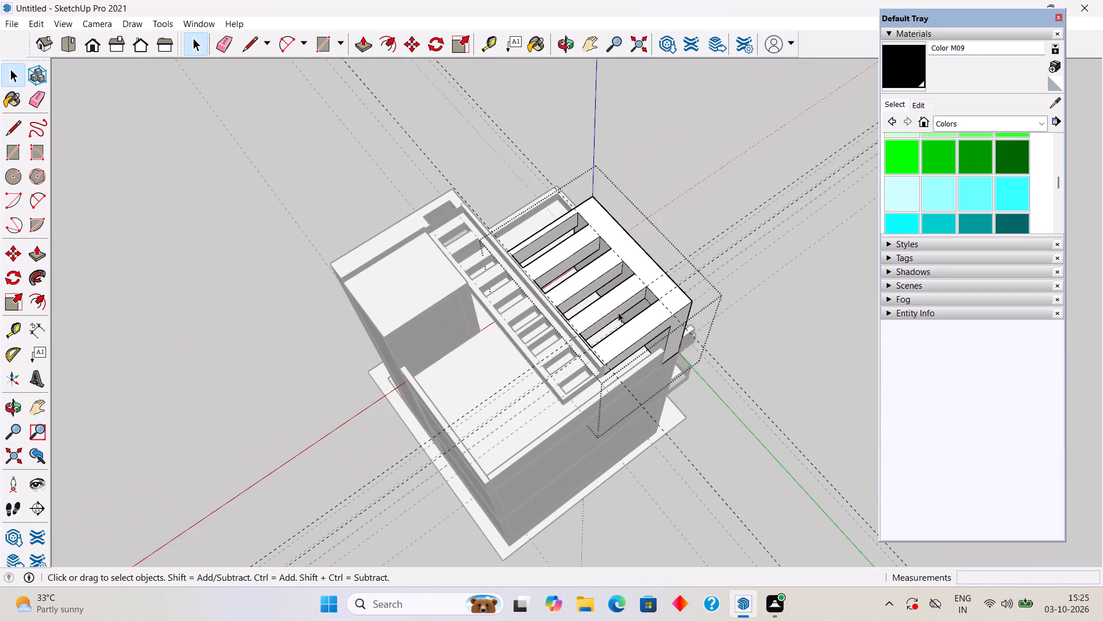
click(642, 170)
Delete all construction guides from the model.
middle_drag(653, 463, 631, 404)
scroll(631, 404, down, 4)
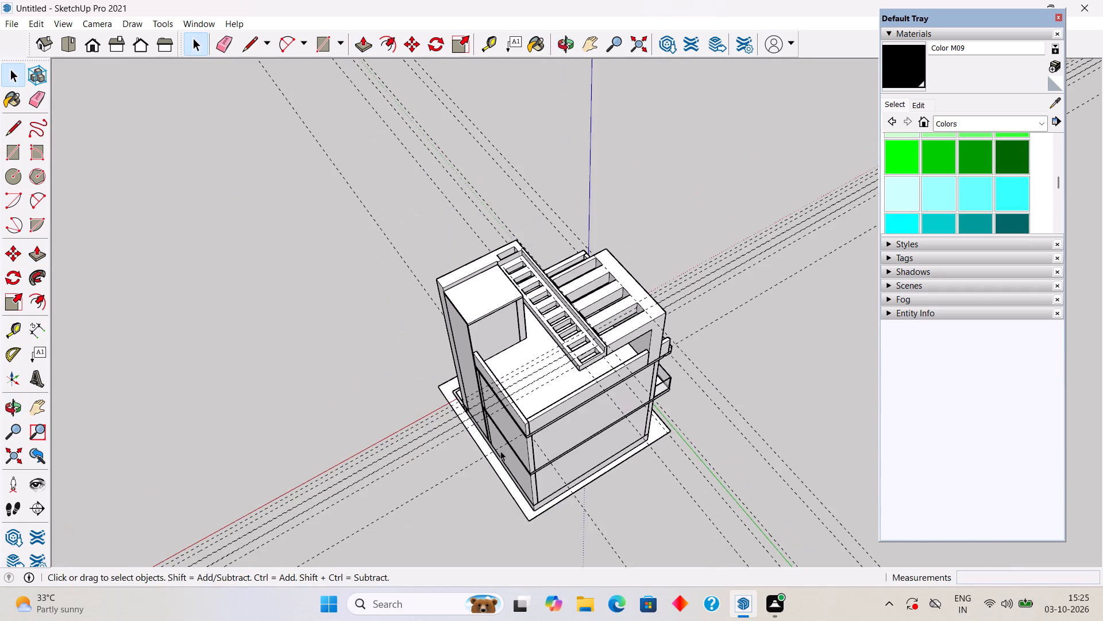
middle_drag(498, 451, 809, 369)
middle_drag(403, 454, 792, 378)
middle_drag(537, 505, 747, 361)
middle_drag(599, 364, 567, 271)
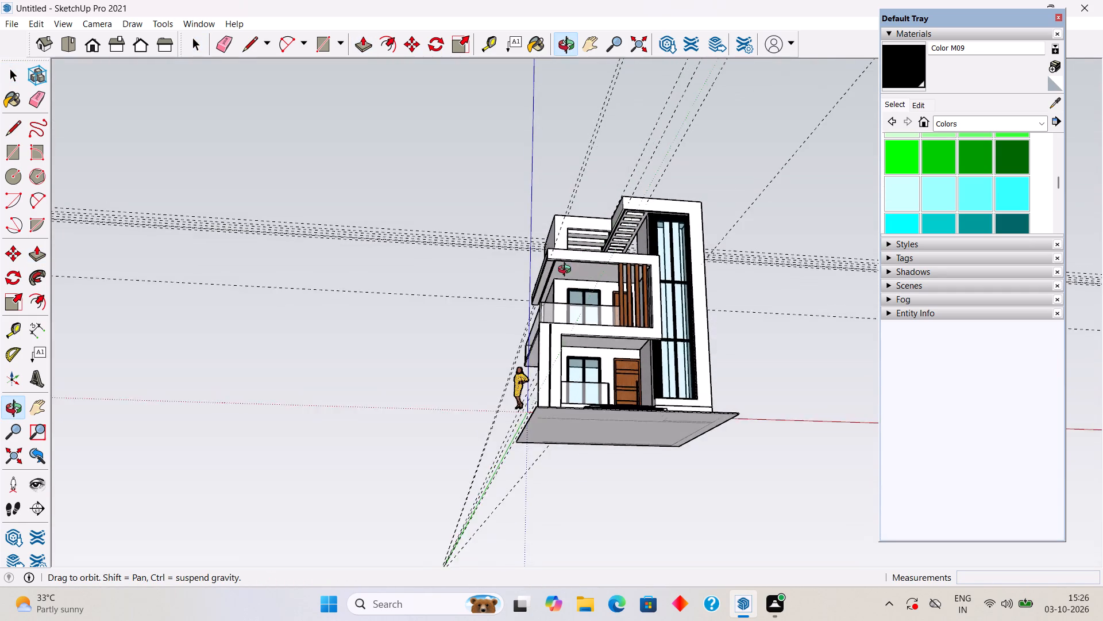
middle_drag(567, 271, 494, 292)
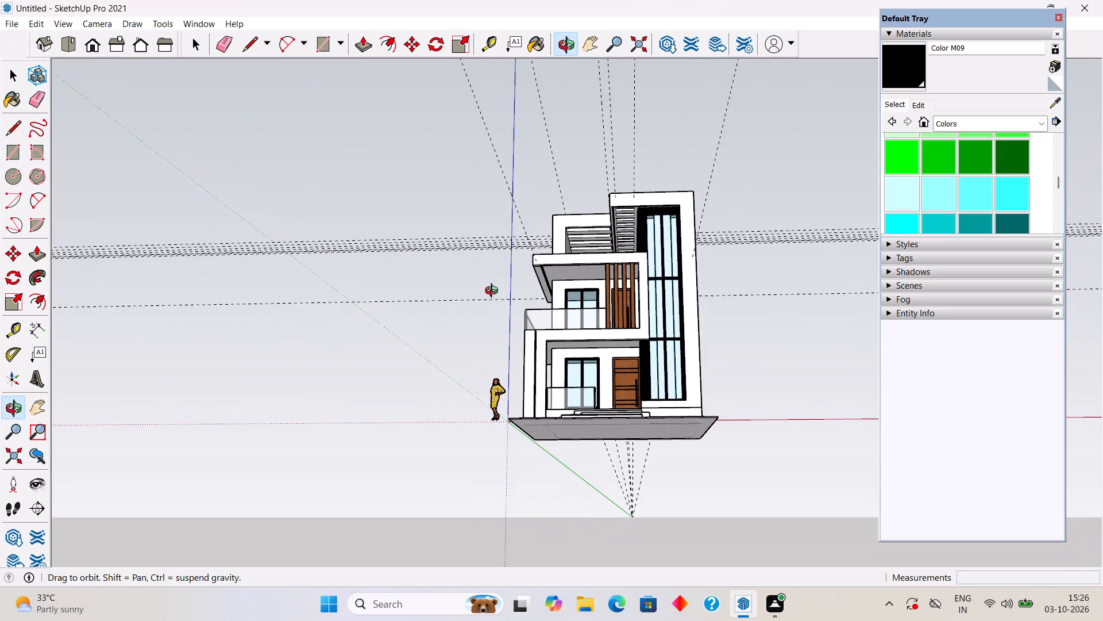
middle_drag(494, 292, 503, 293)
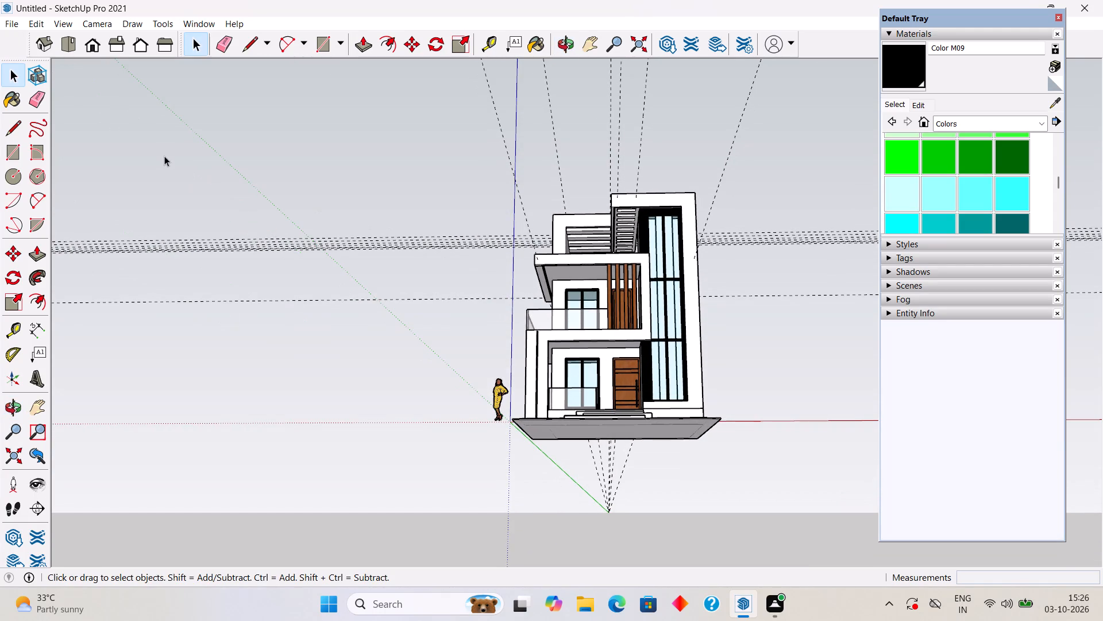
click(37, 19)
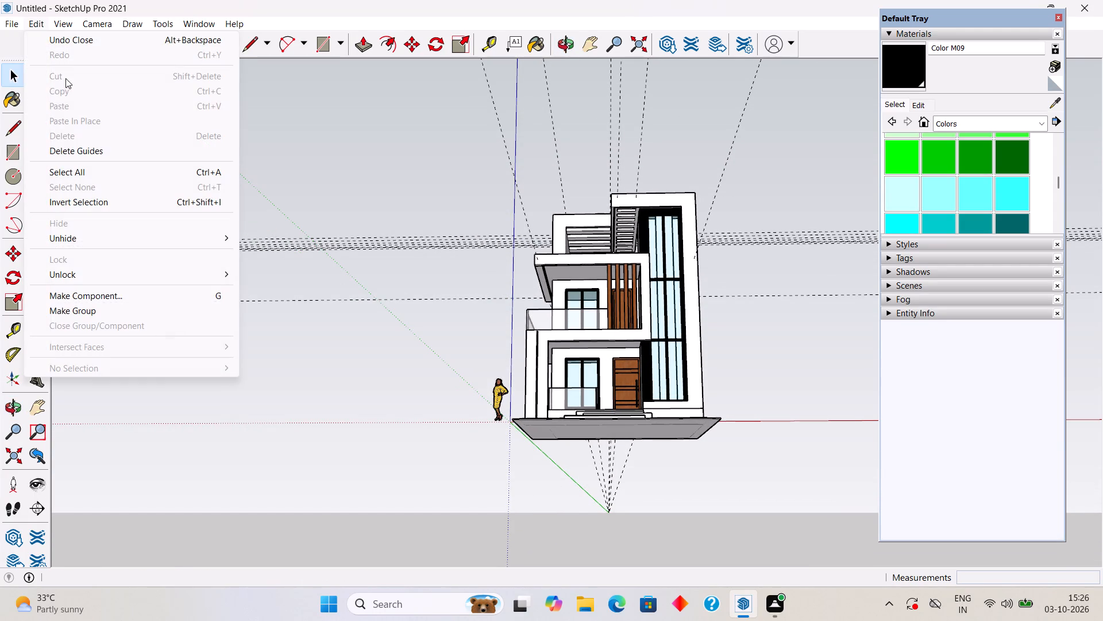
click(94, 151)
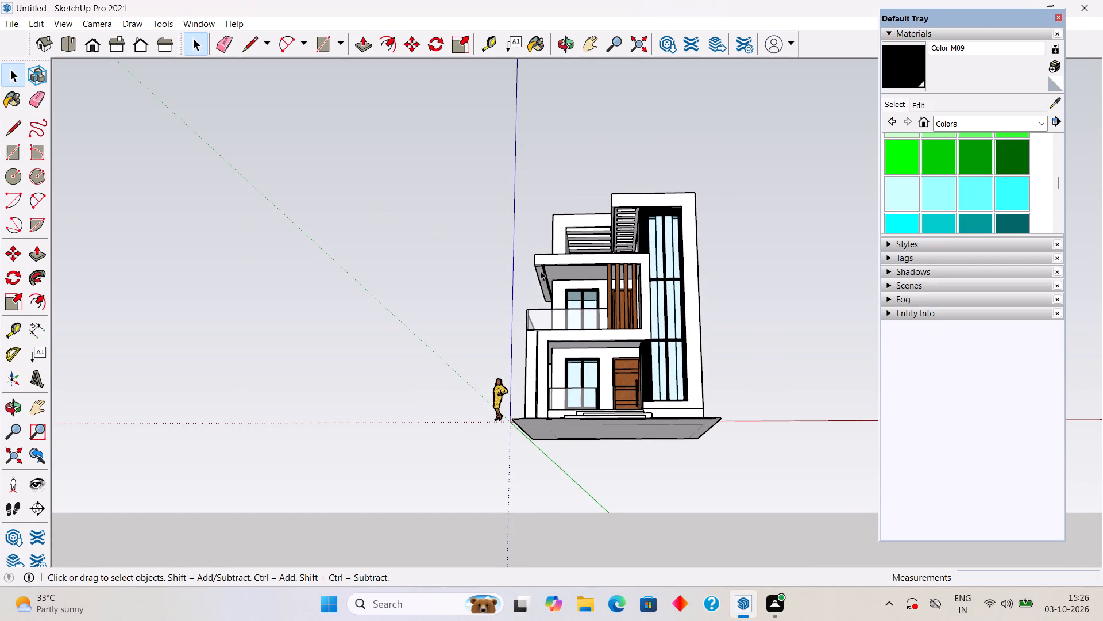
Examine the house's front facade and the slotted roof elements from several angles.
middle_drag(547, 284, 588, 401)
scroll(638, 297, up, 7)
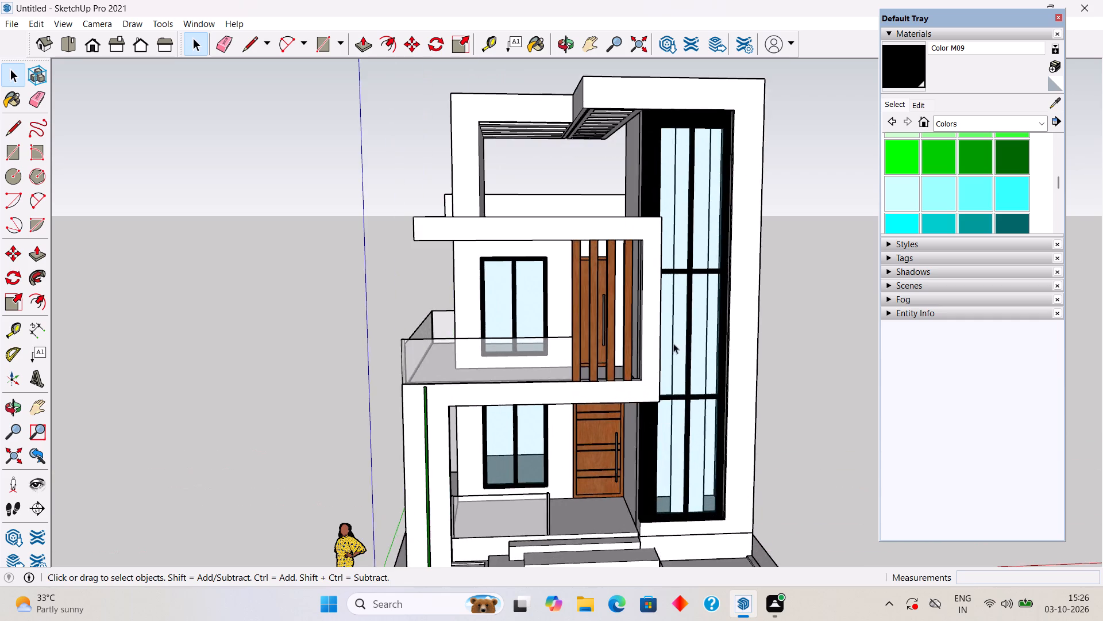
middle_drag(673, 343, 654, 248)
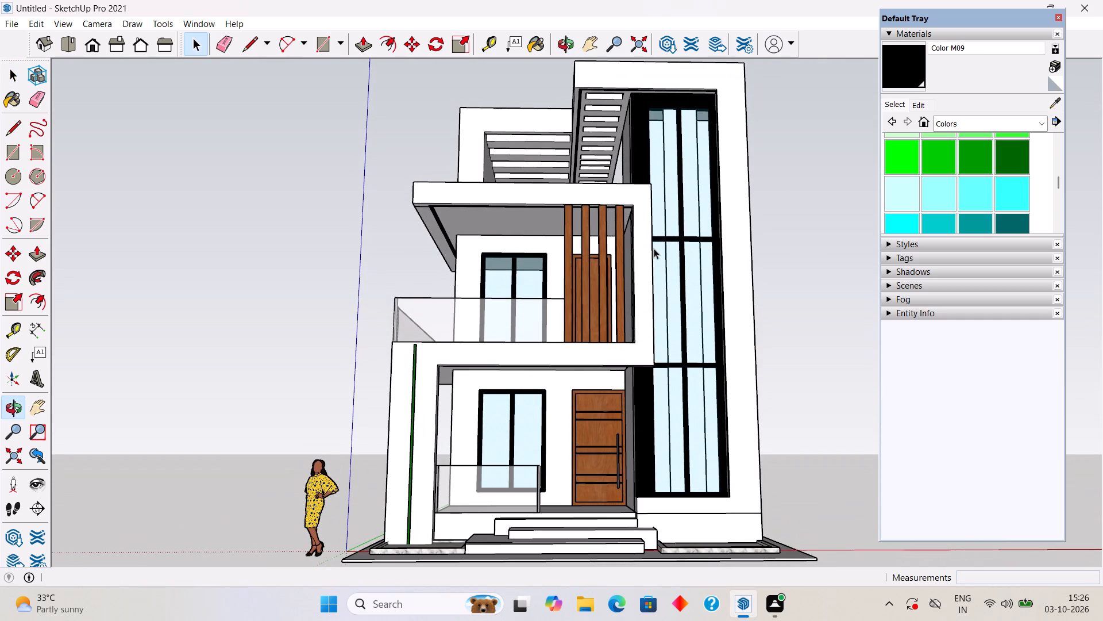
middle_drag(673, 288, 648, 283)
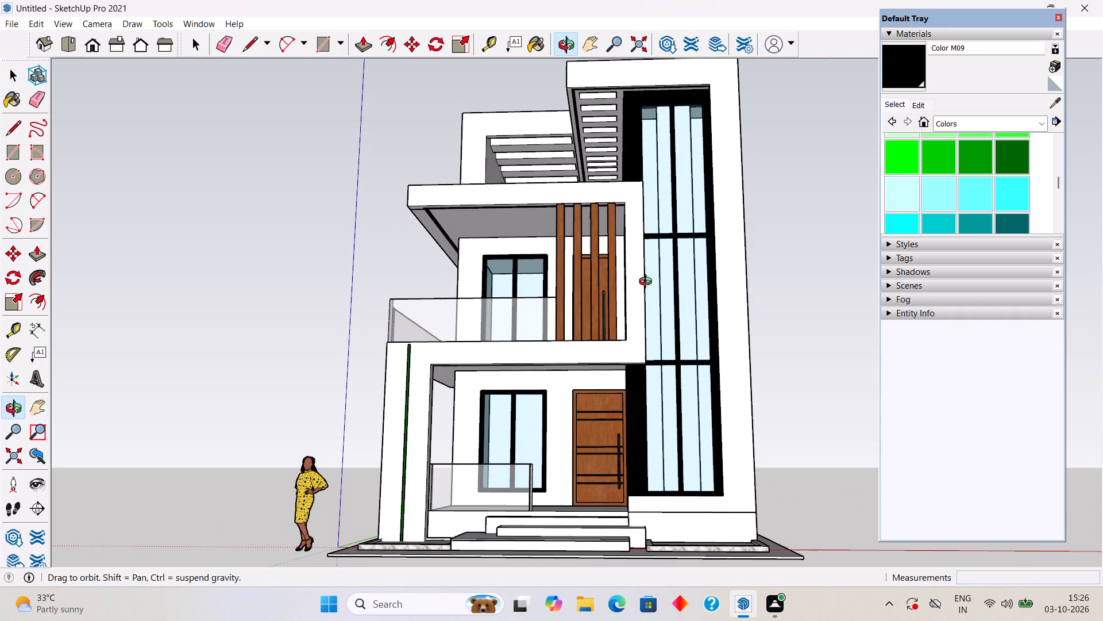
middle_drag(648, 283, 635, 285)
scroll(635, 285, down, 1)
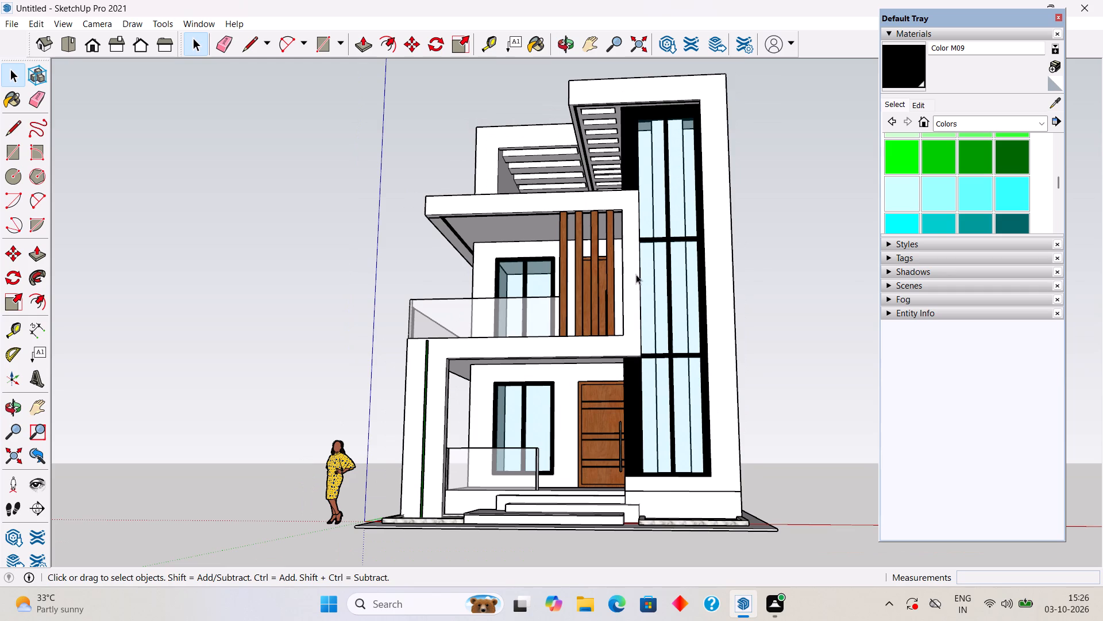
middle_drag(553, 408, 683, 396)
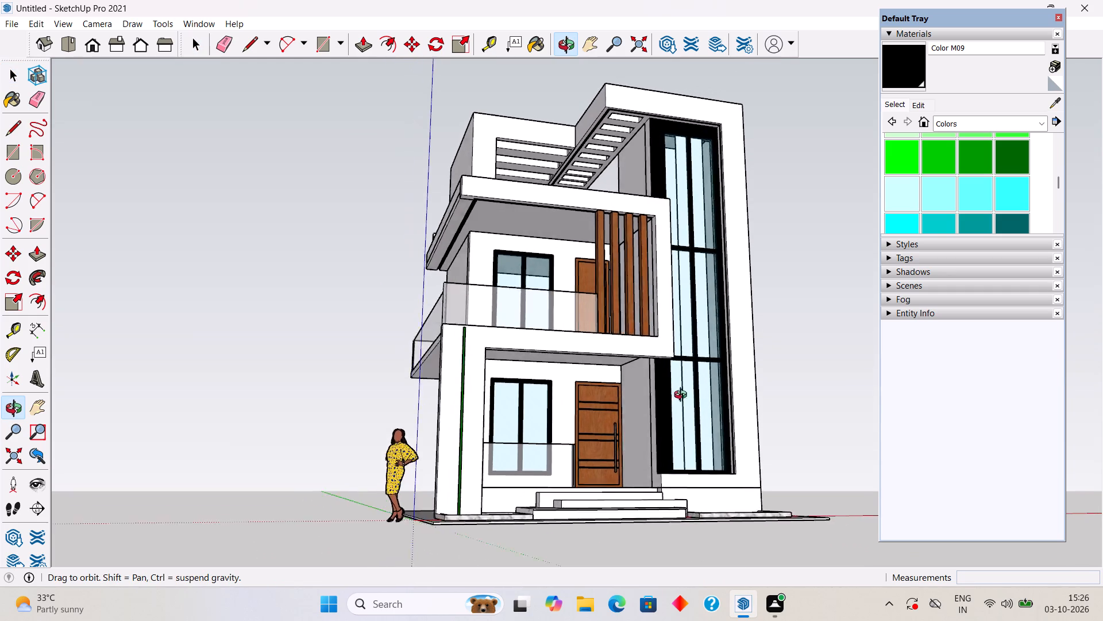
Examine the house's front facade, balconies and roof terrace from low and high angles.
middle_drag(683, 396, 728, 426)
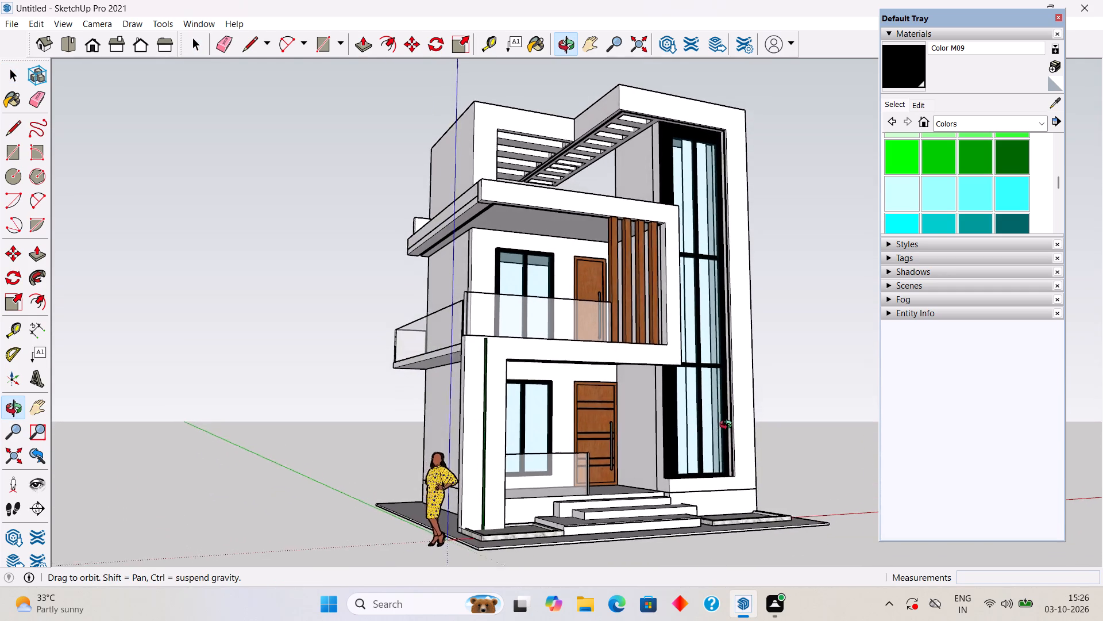
middle_drag(728, 426, 730, 494)
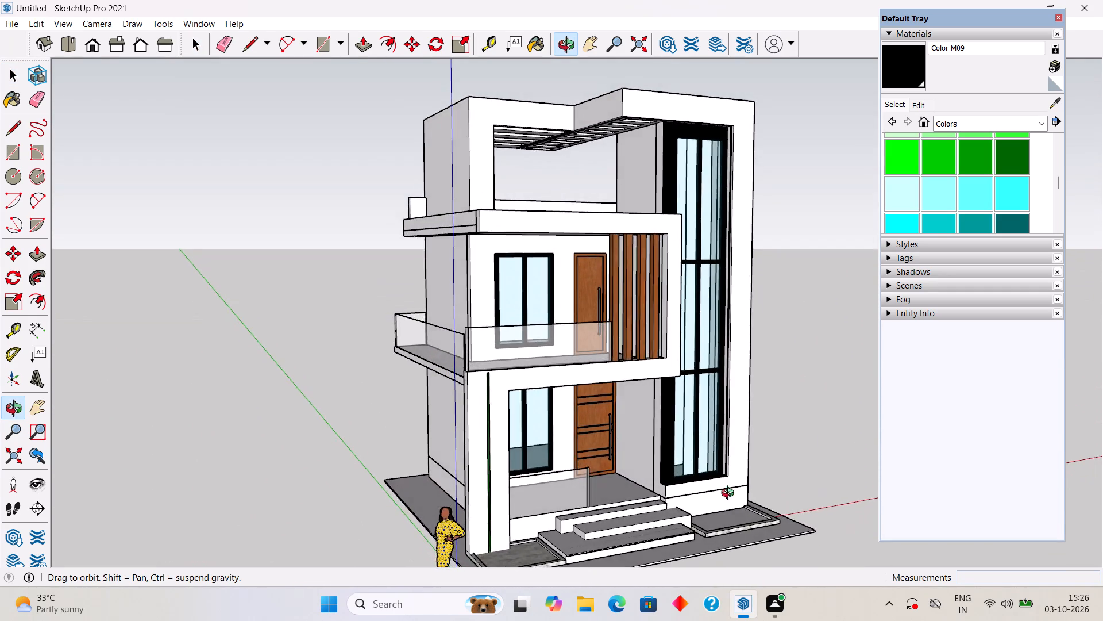
middle_drag(730, 494, 588, 401)
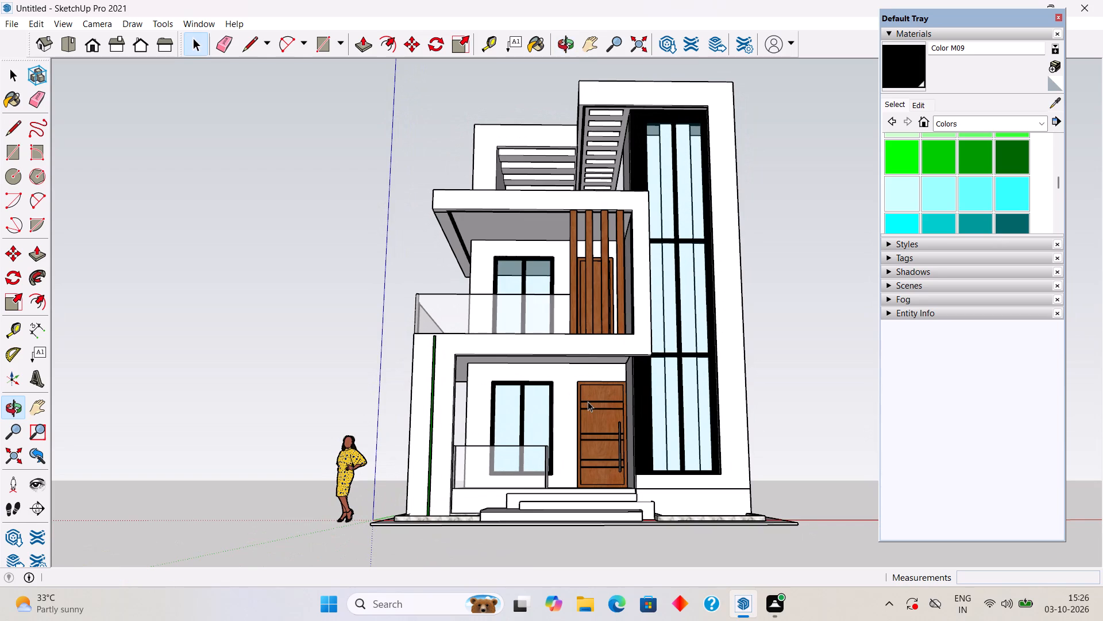
middle_drag(566, 487, 585, 568)
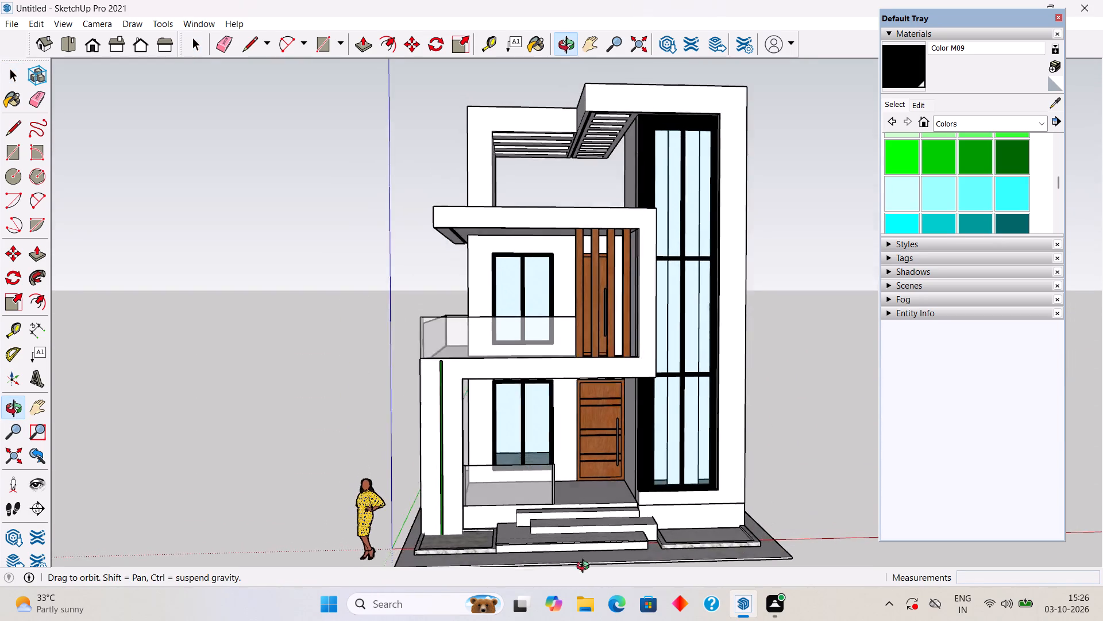
middle_drag(585, 568, 584, 572)
scroll(571, 494, up, 2)
scroll(552, 401, down, 4)
middle_drag(572, 348, 573, 447)
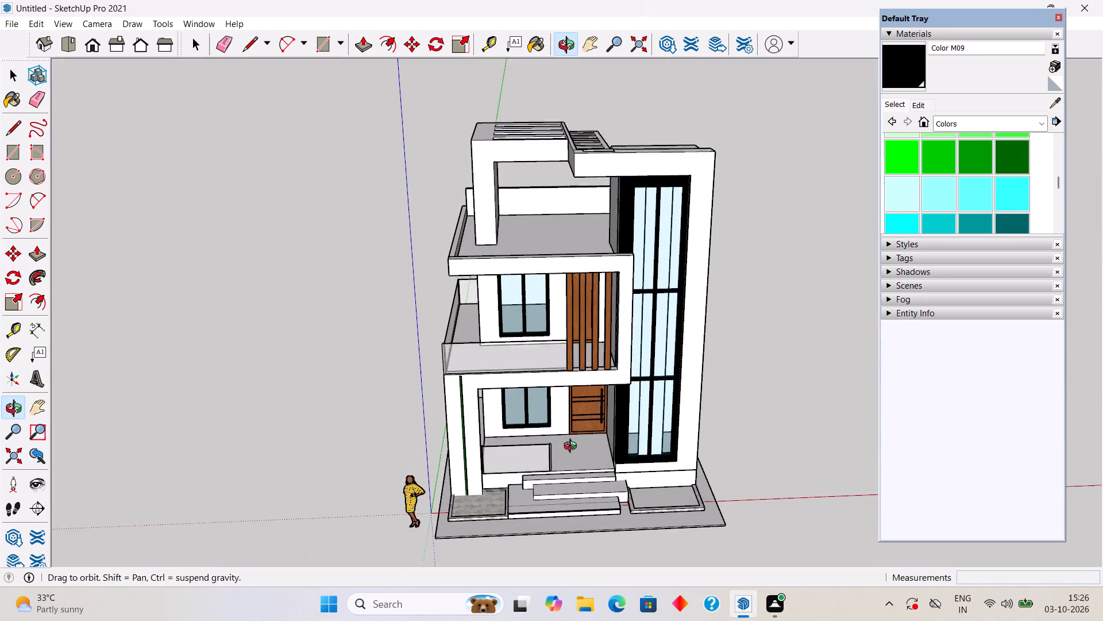
middle_drag(573, 447, 573, 485)
Paint the soil face of the planter below the tall window with the Grass Dark Green landscaping material.
scroll(624, 496, up, 2)
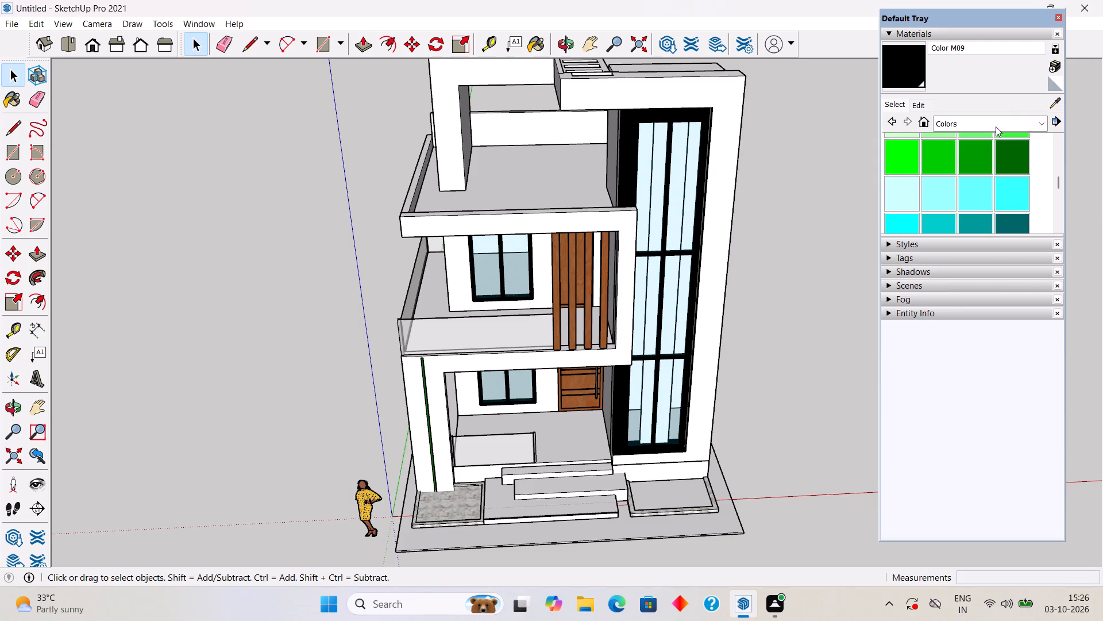
click(996, 126)
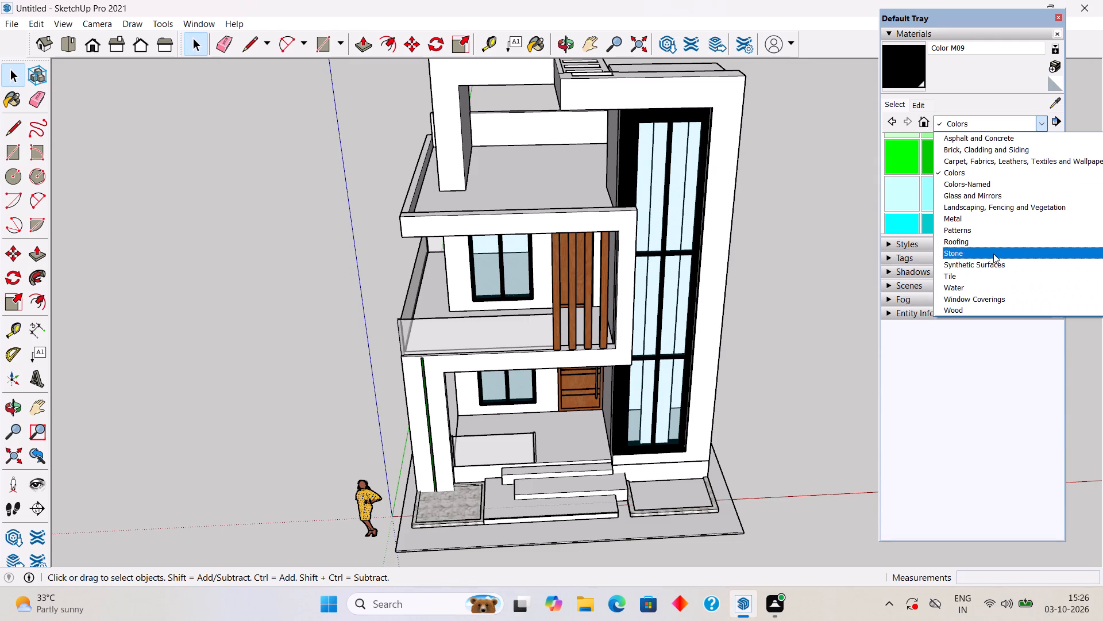
click(980, 207)
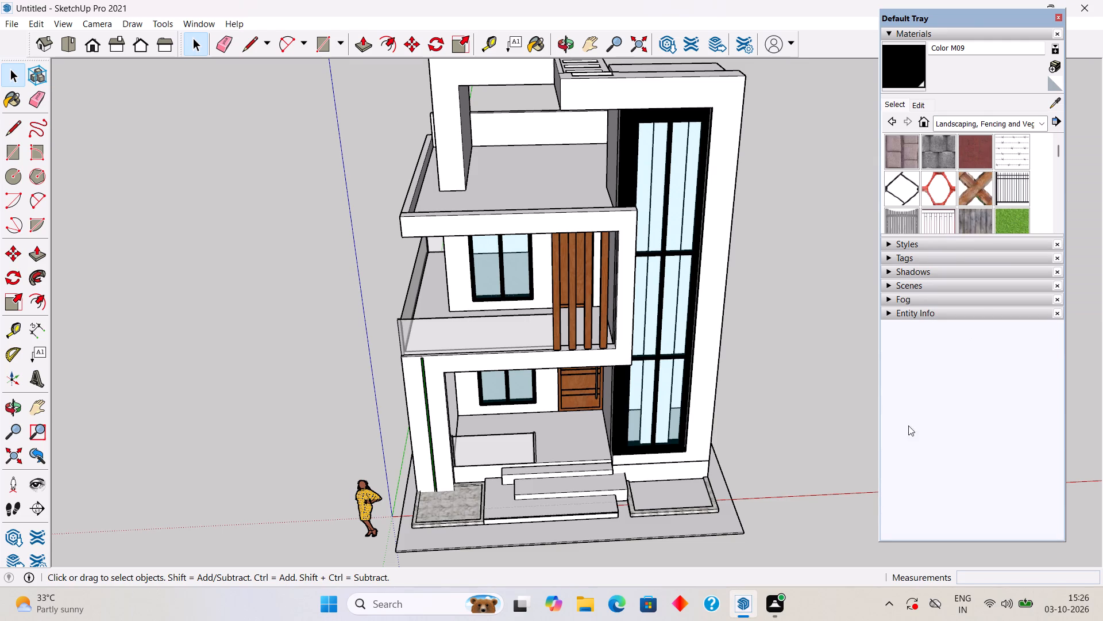
triple_click(649, 499)
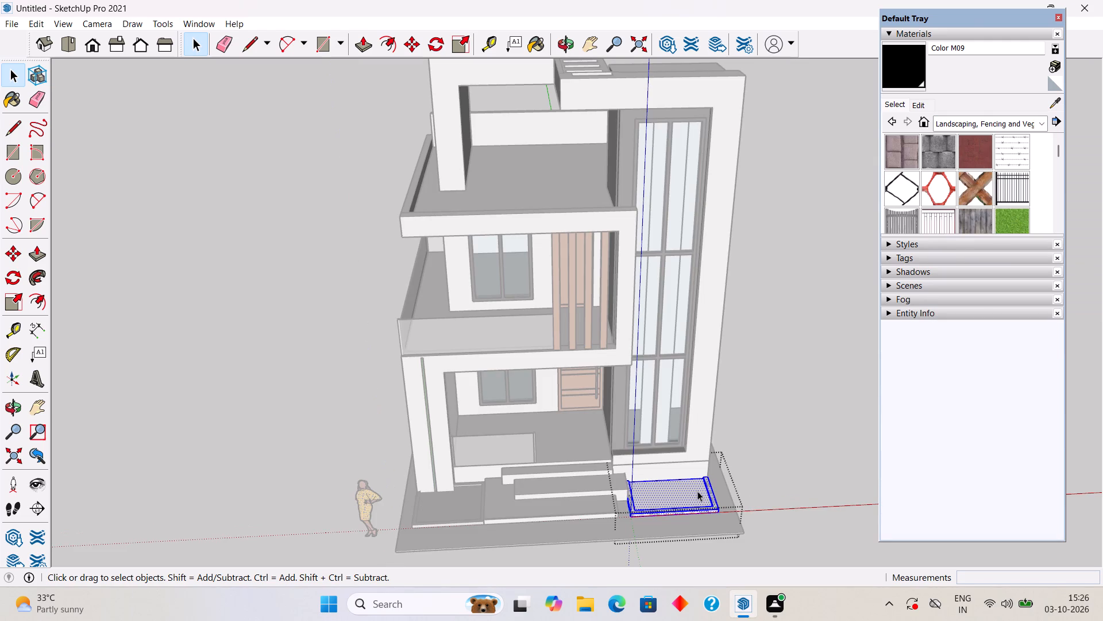
click(697, 491)
click(1009, 229)
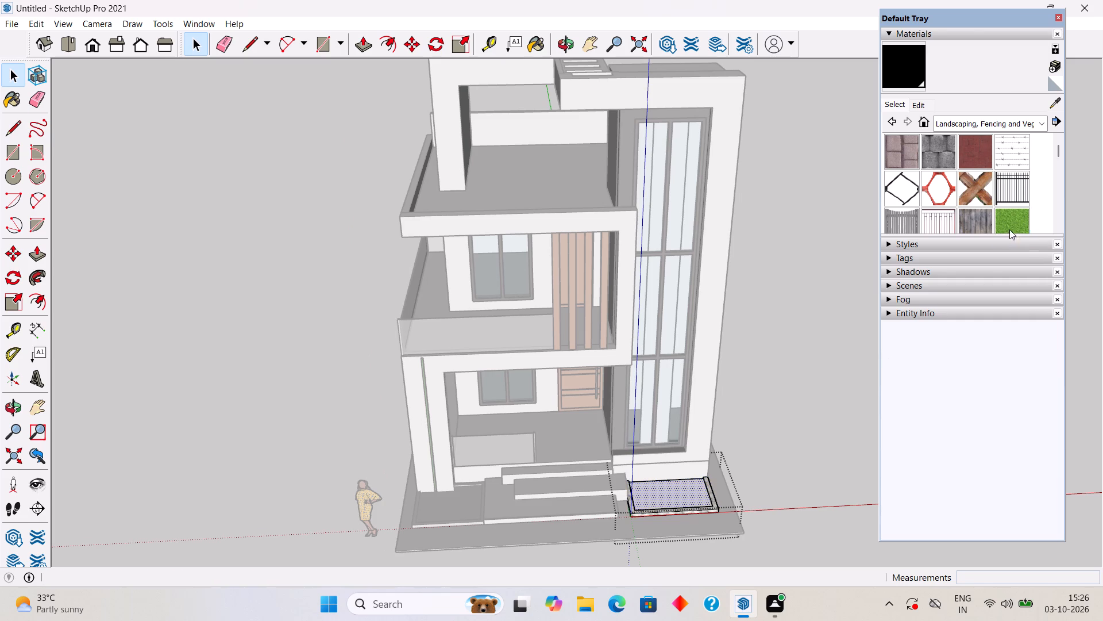
click(665, 495)
key(space)
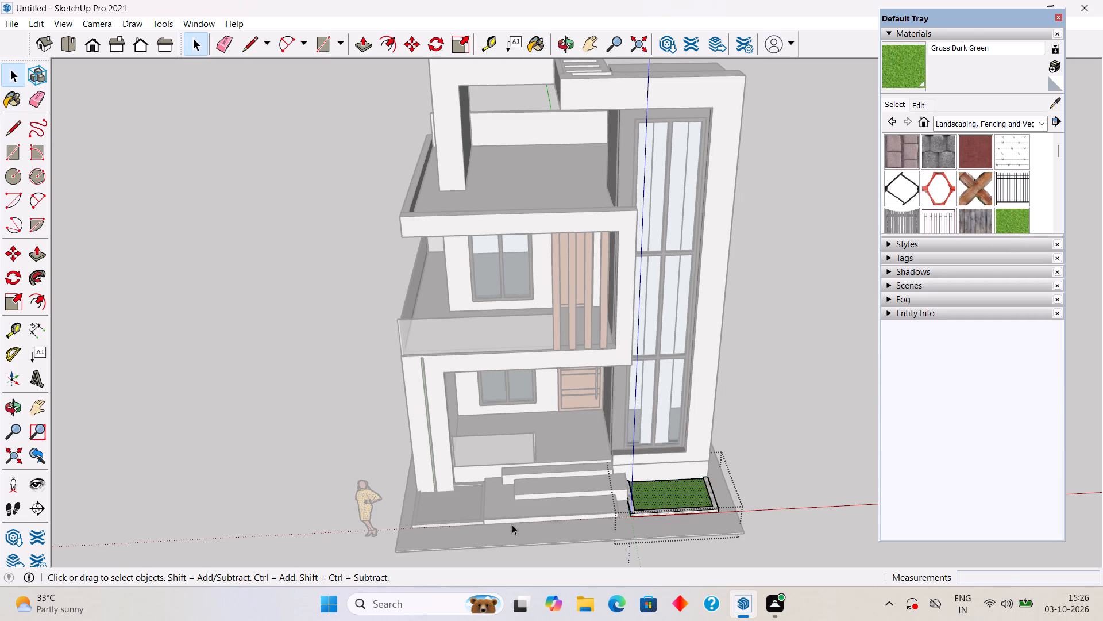
Paint the inner face of the planter beside the front column with Grass Dark Green and close its group.
triple_click(414, 507)
click(415, 507)
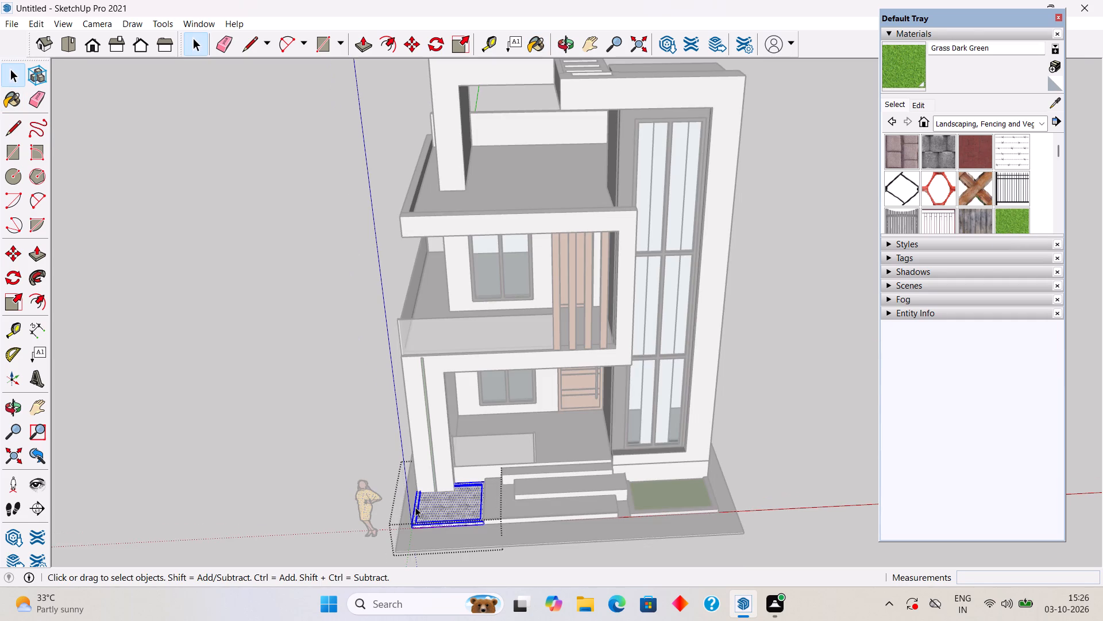
click(426, 514)
click(459, 508)
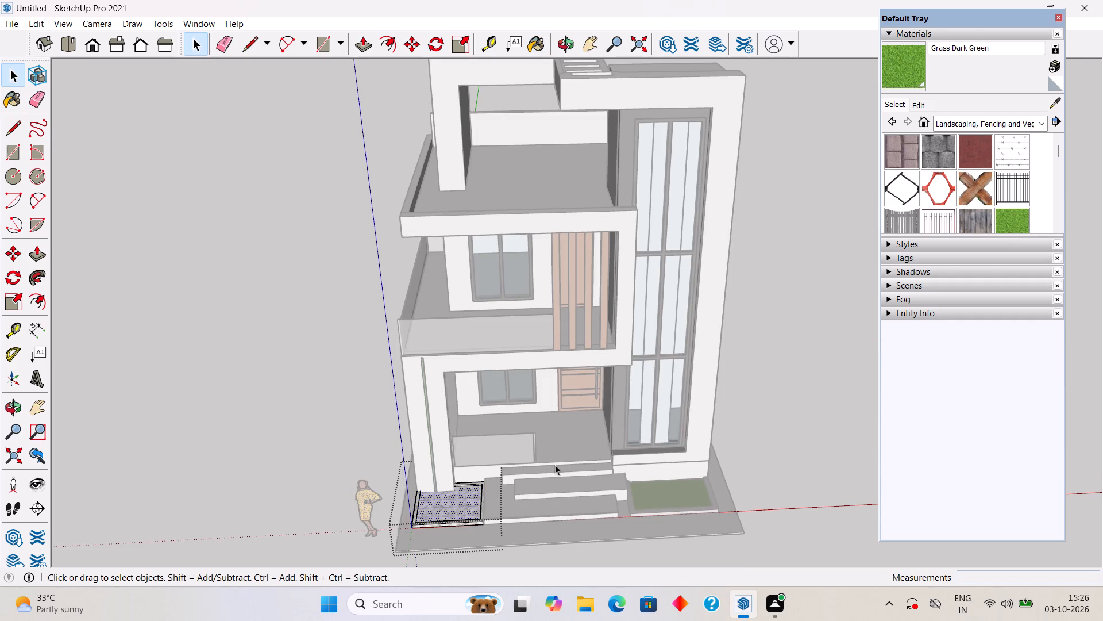
click(885, 62)
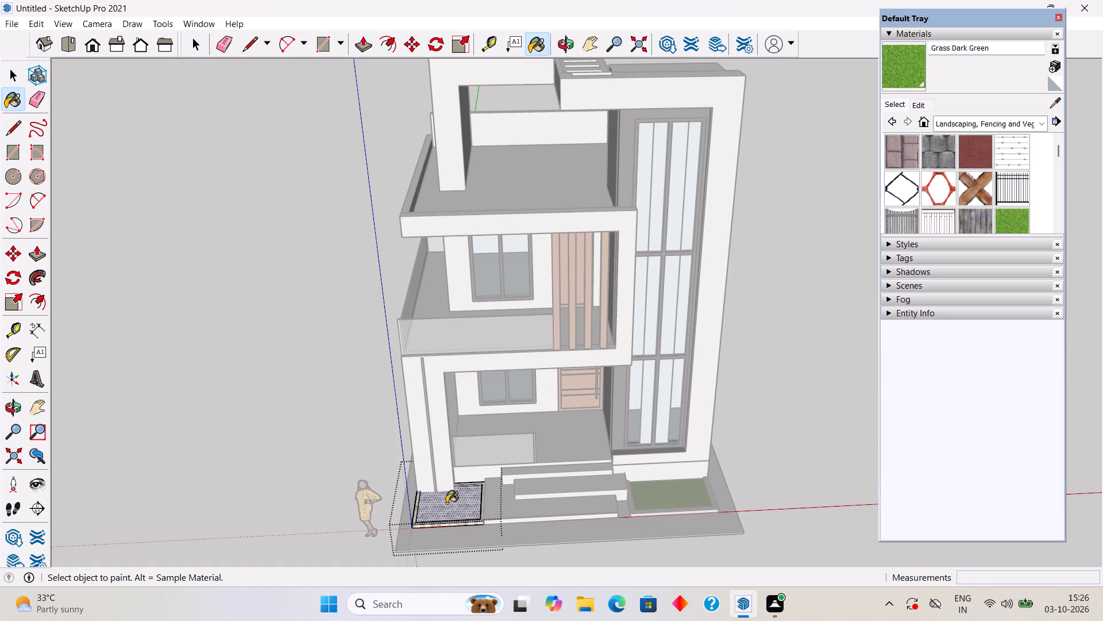
click(448, 503)
key(space)
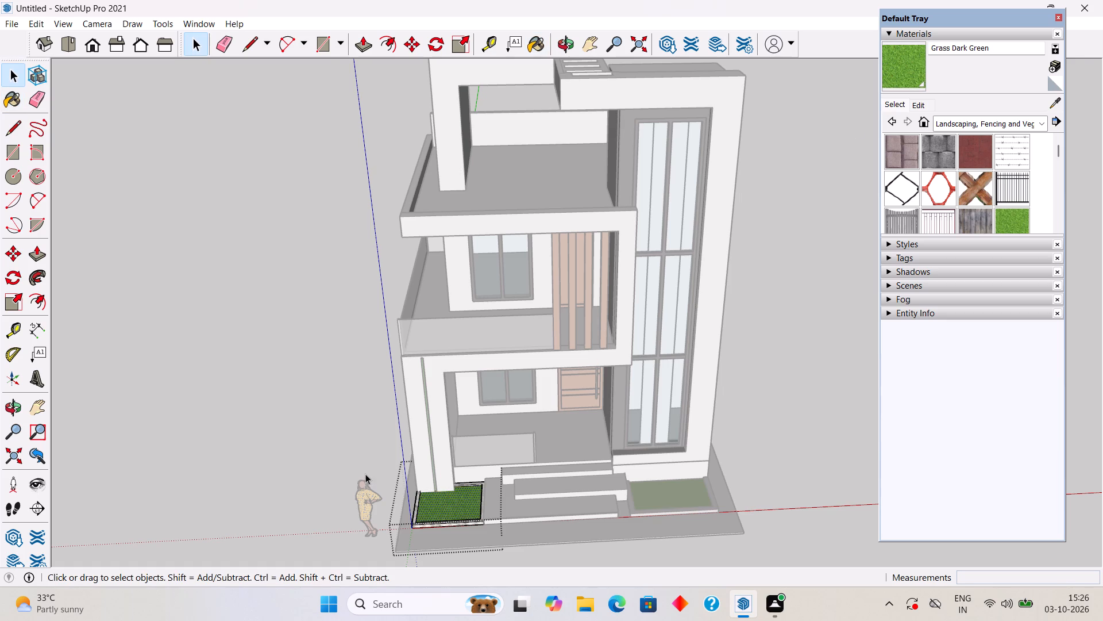
click(365, 474)
scroll(365, 474, down, 7)
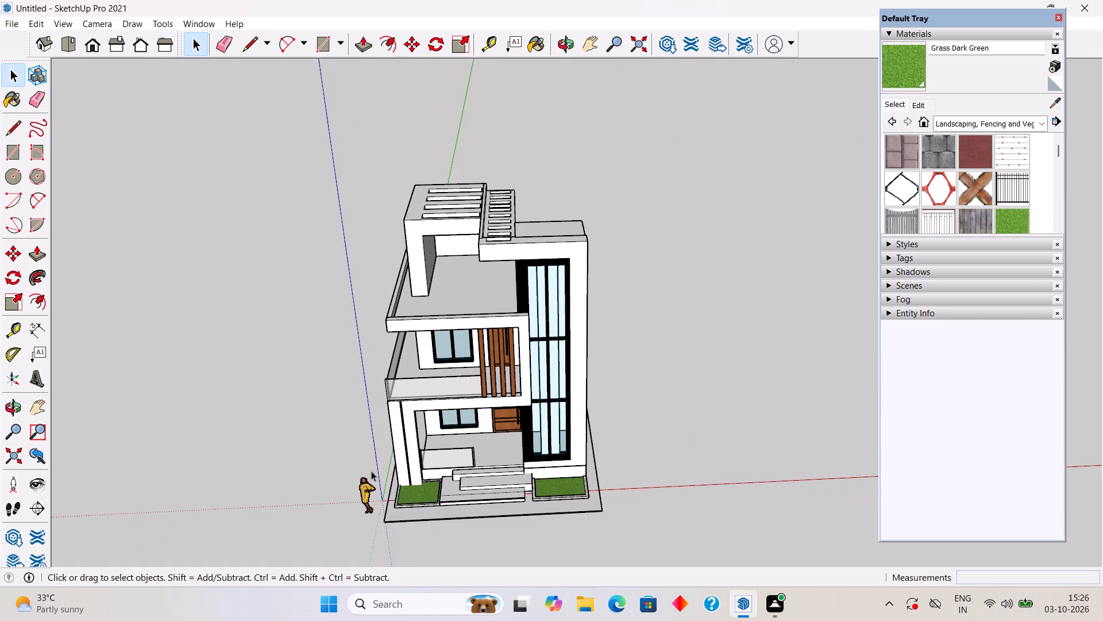
Apply the Marble Carrara Floor Tile material to the entrance steps, the plinth below the tall window, and the porch base and floor.
key(space)
middle_drag(635, 471, 637, 408)
click(637, 408)
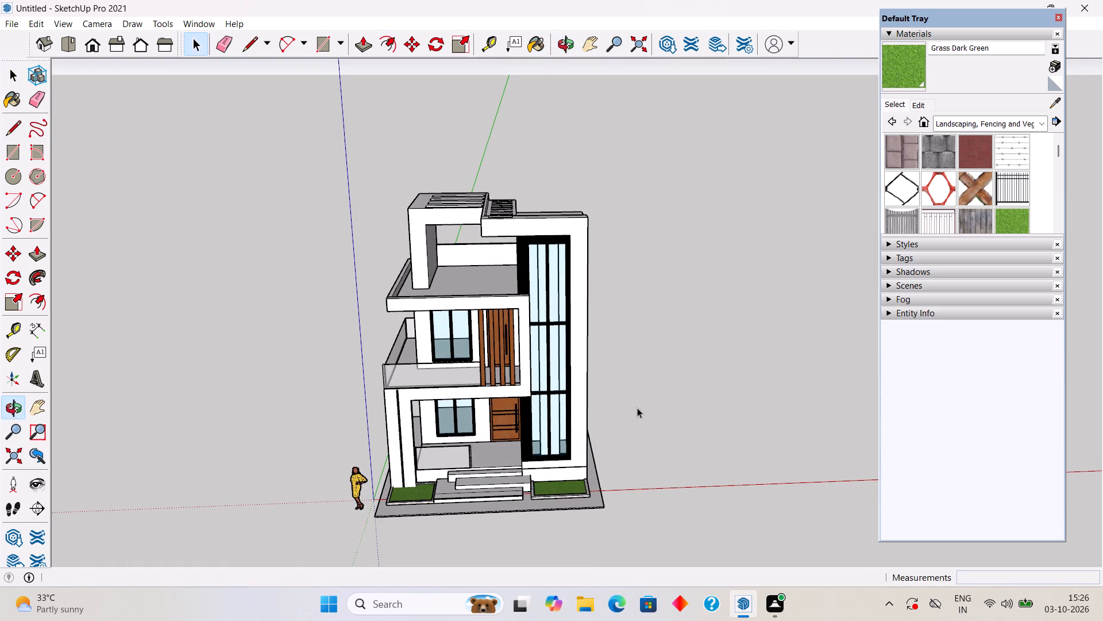
scroll(495, 525, up, 10)
middle_drag(493, 415, 480, 483)
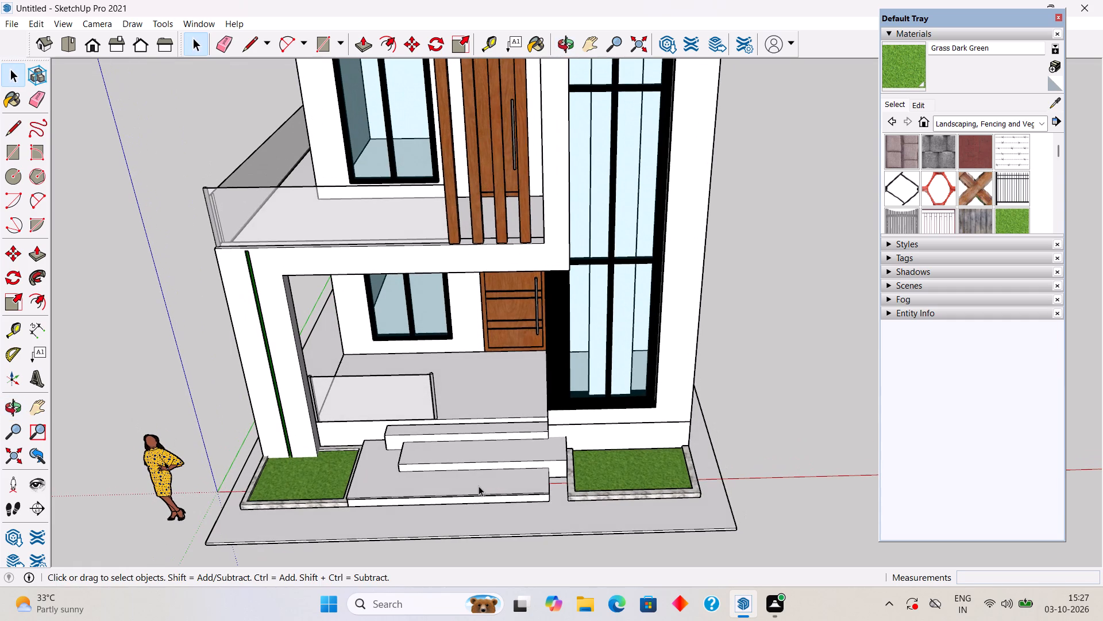
click(479, 486)
scroll(501, 466, up, 3)
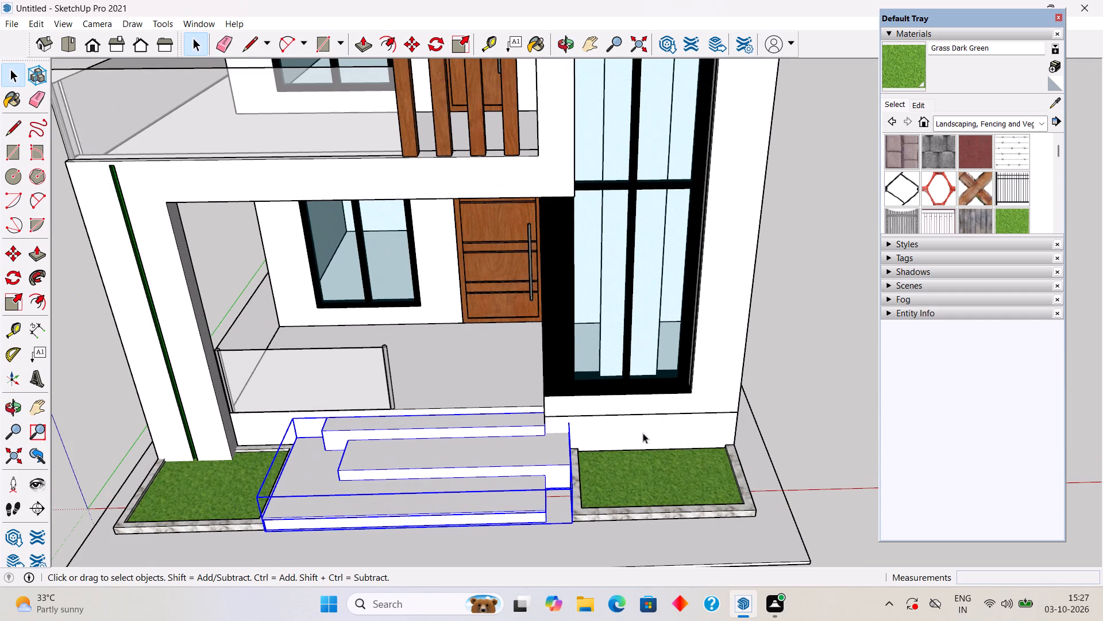
click(949, 122)
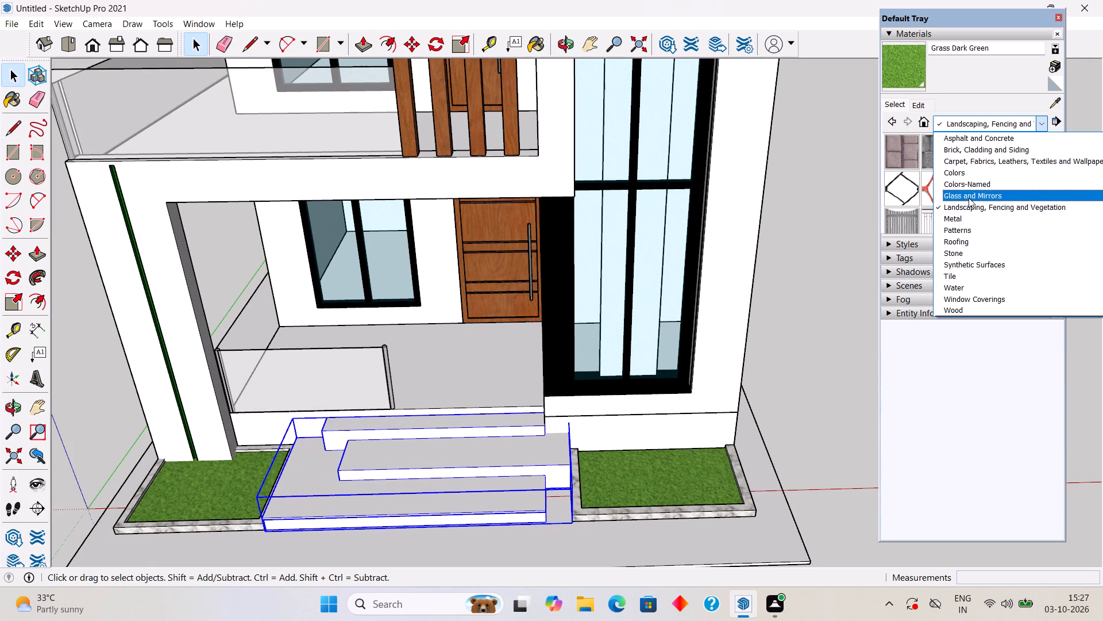
click(961, 275)
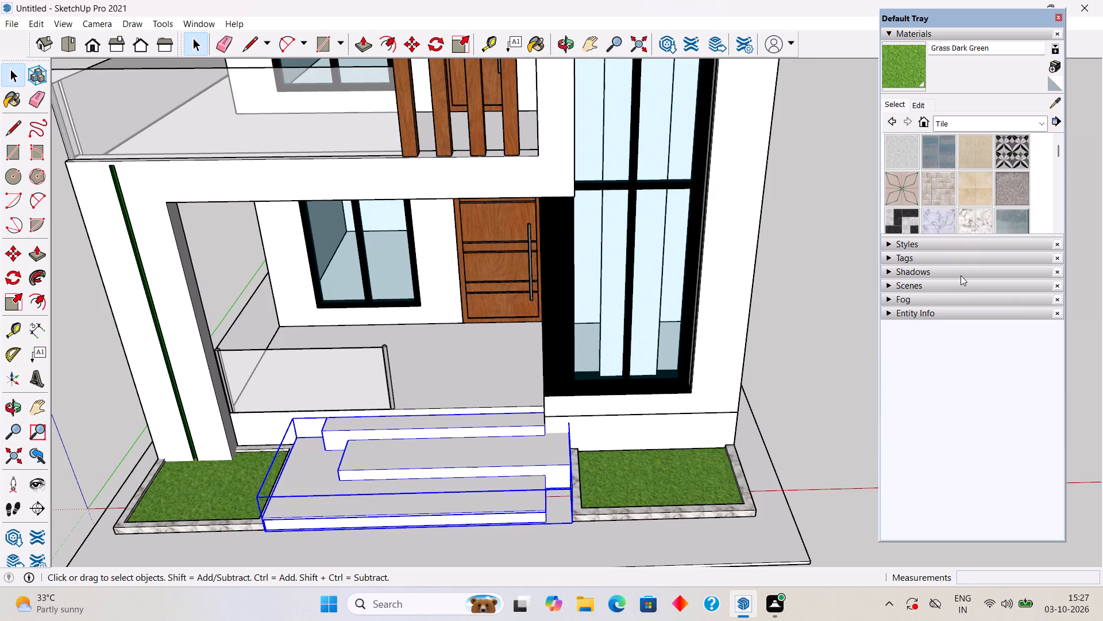
click(950, 212)
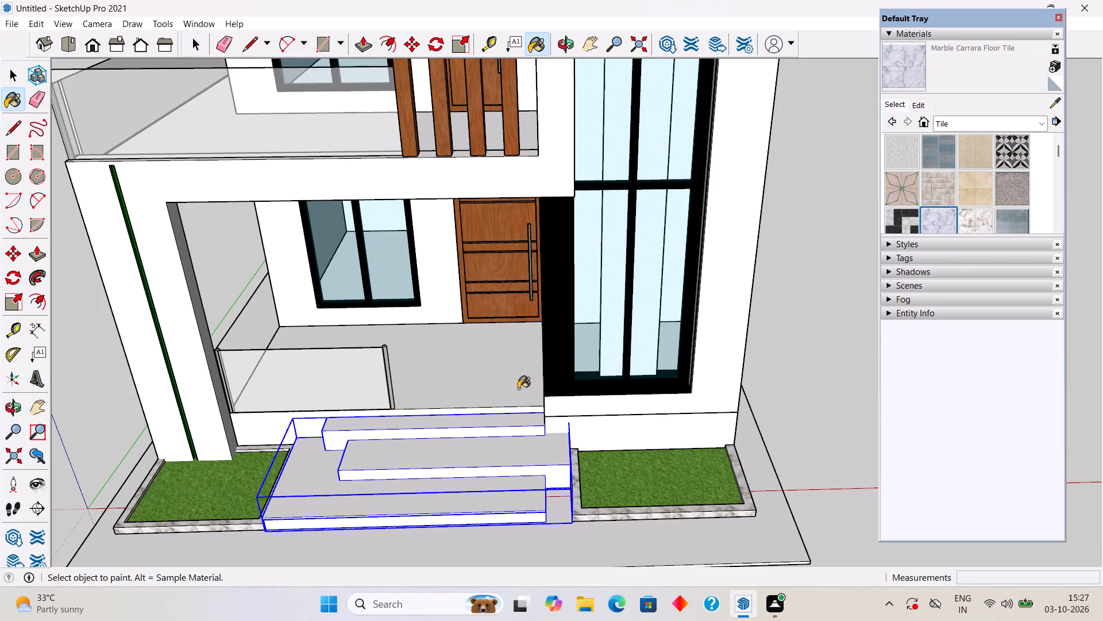
click(493, 452)
click(608, 430)
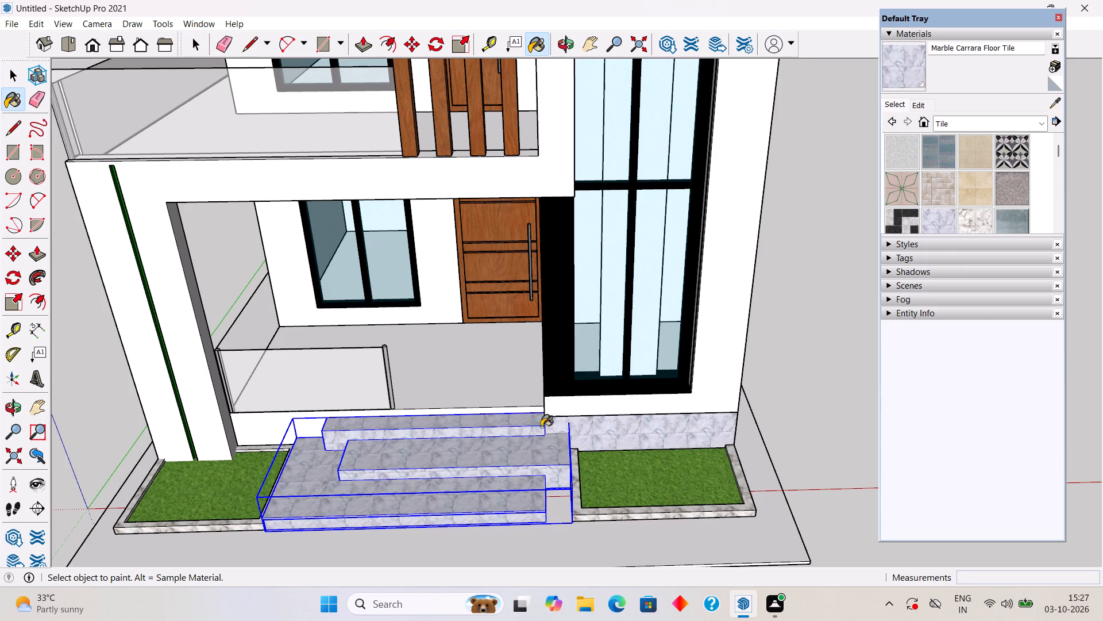
click(245, 423)
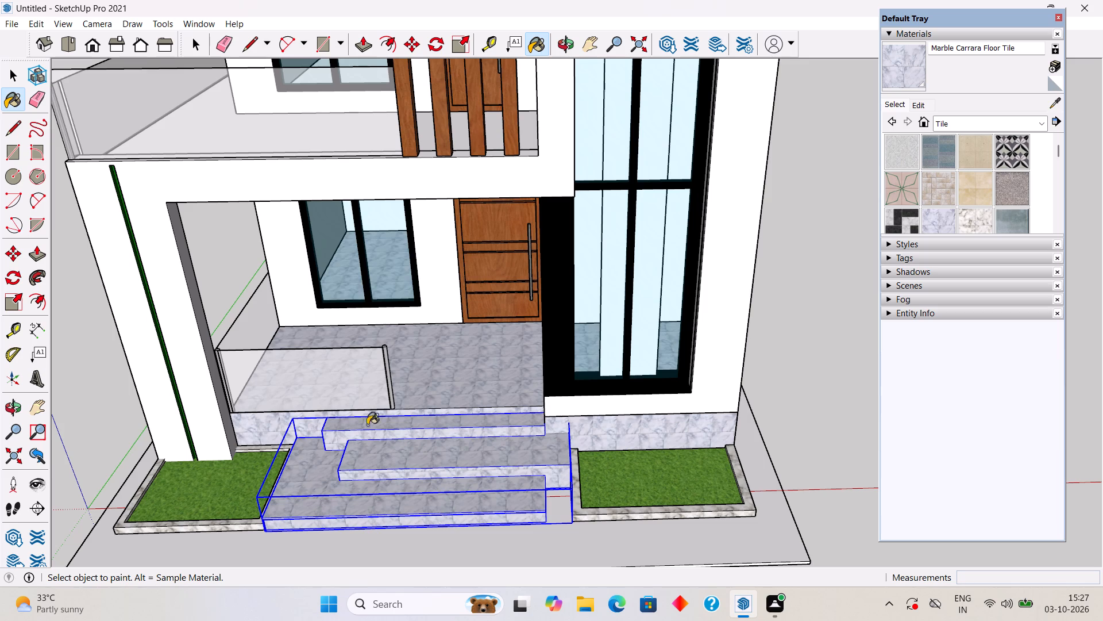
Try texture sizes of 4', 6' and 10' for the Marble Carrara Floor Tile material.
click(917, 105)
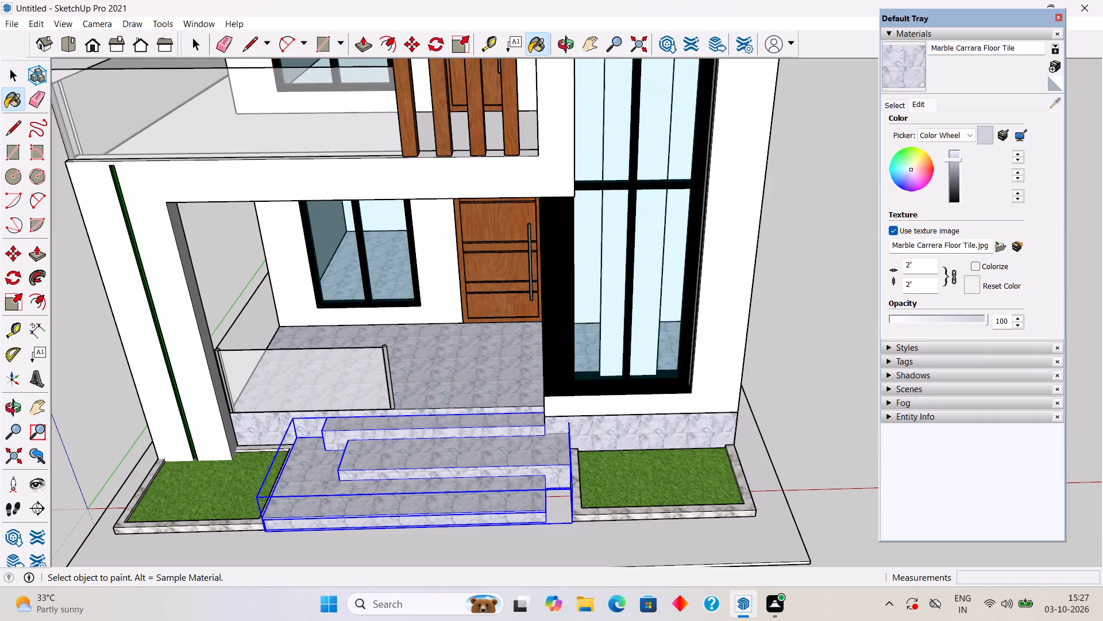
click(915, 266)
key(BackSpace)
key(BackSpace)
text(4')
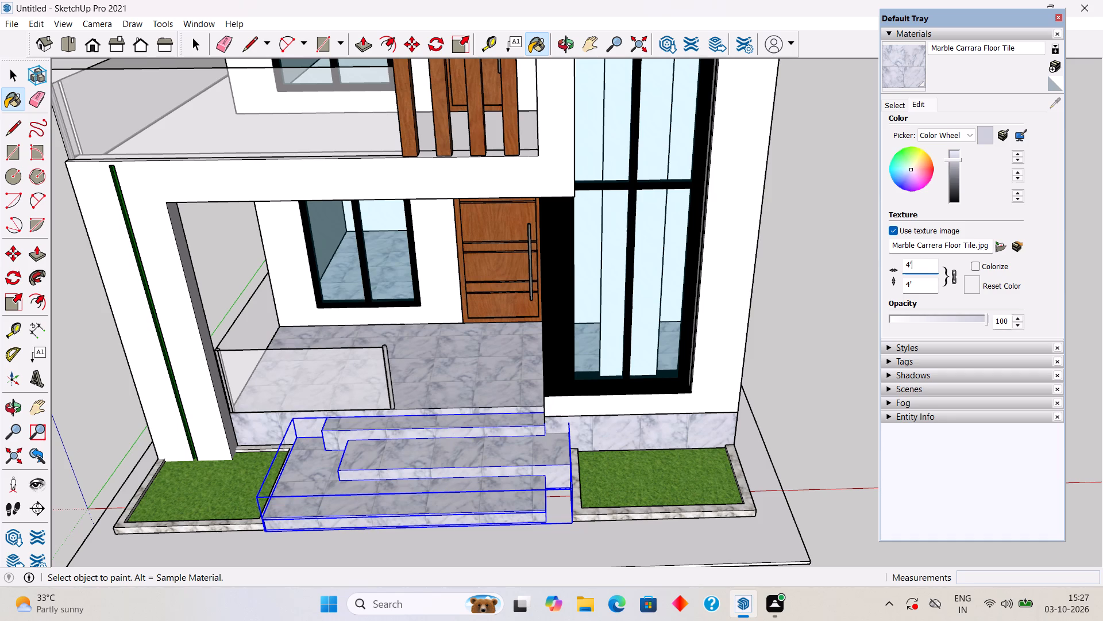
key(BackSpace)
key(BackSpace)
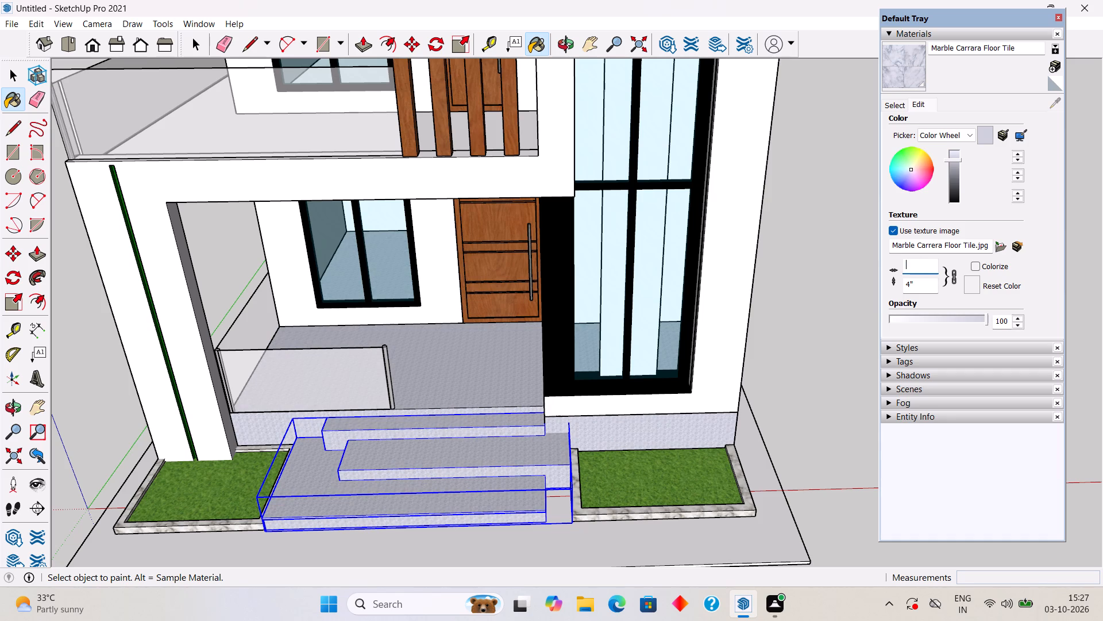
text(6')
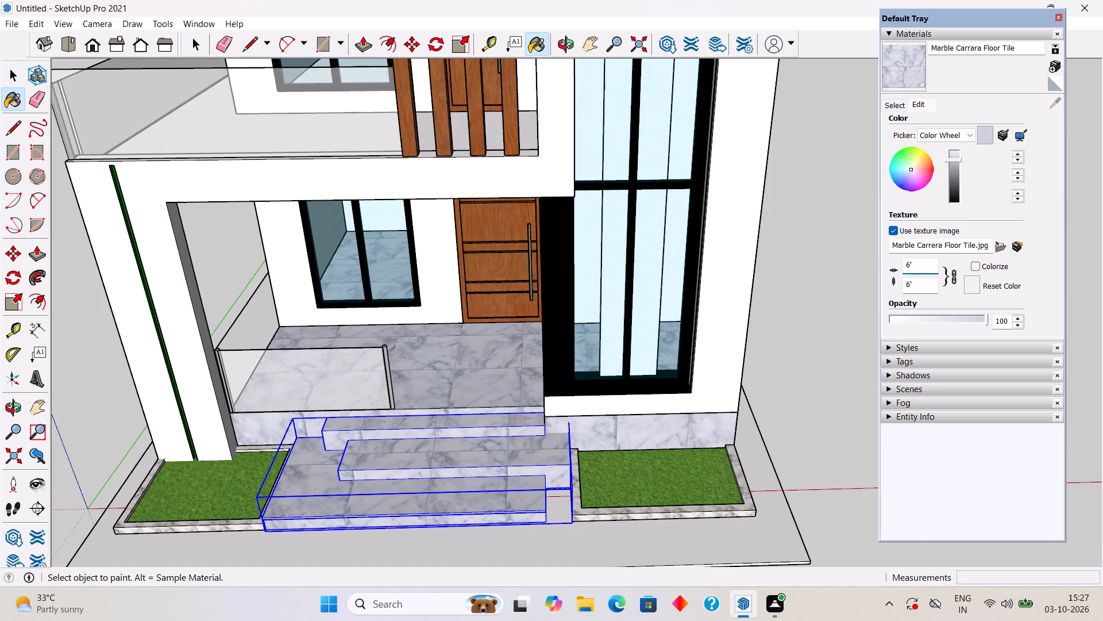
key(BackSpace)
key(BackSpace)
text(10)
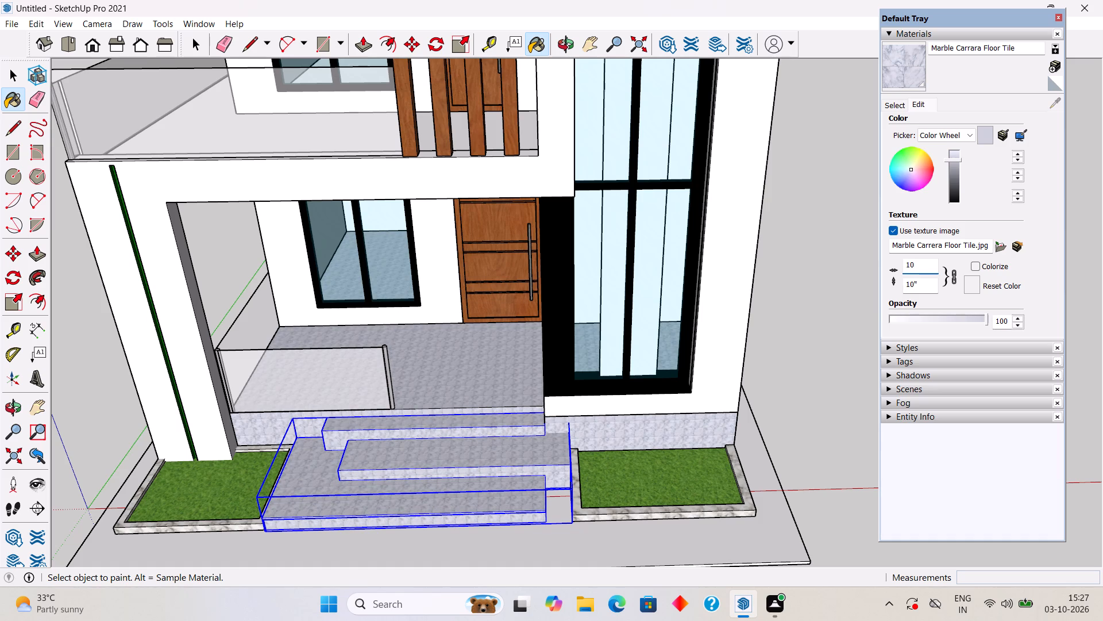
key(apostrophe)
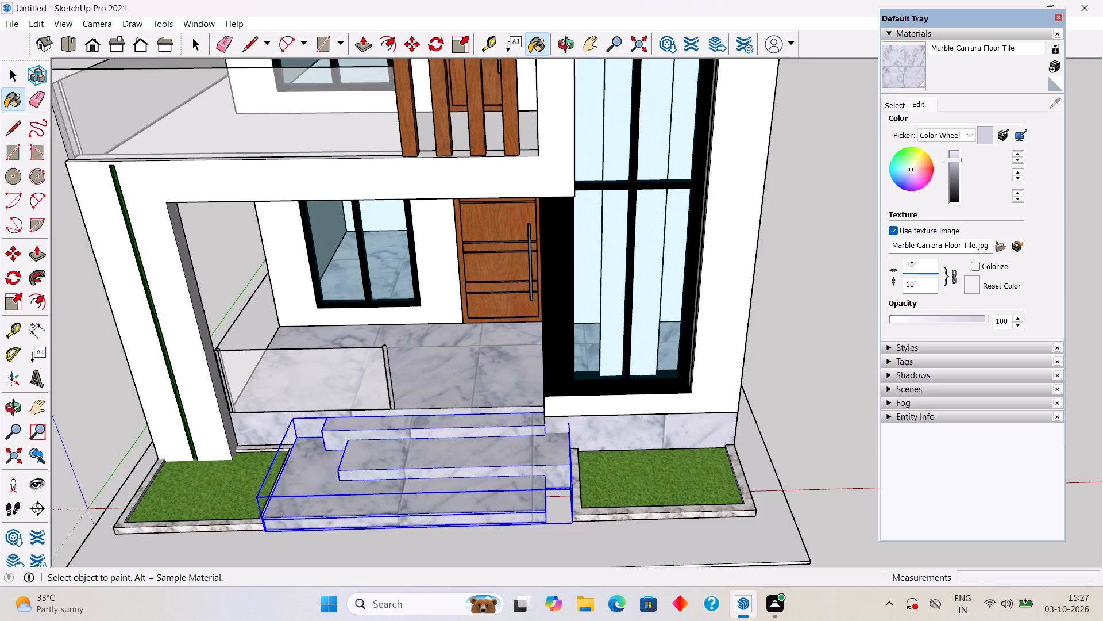
Set the Marble Carrara Floor Tile texture size to 8' and deselect the entrance steps.
key(BackSpace)
key(BackSpace)
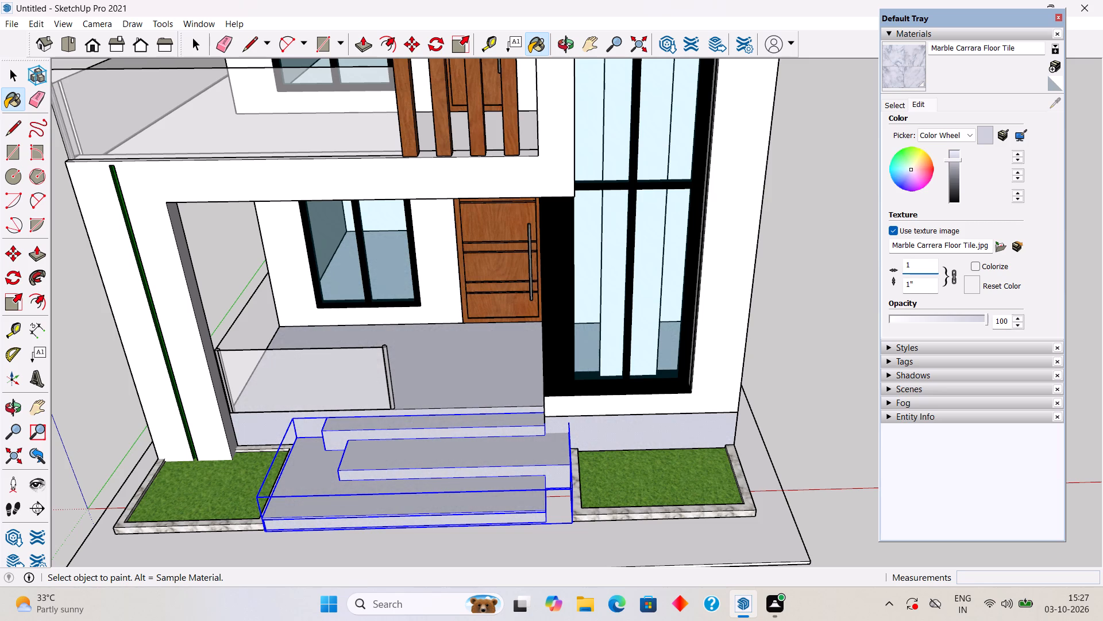
key(BackSpace)
text(8')
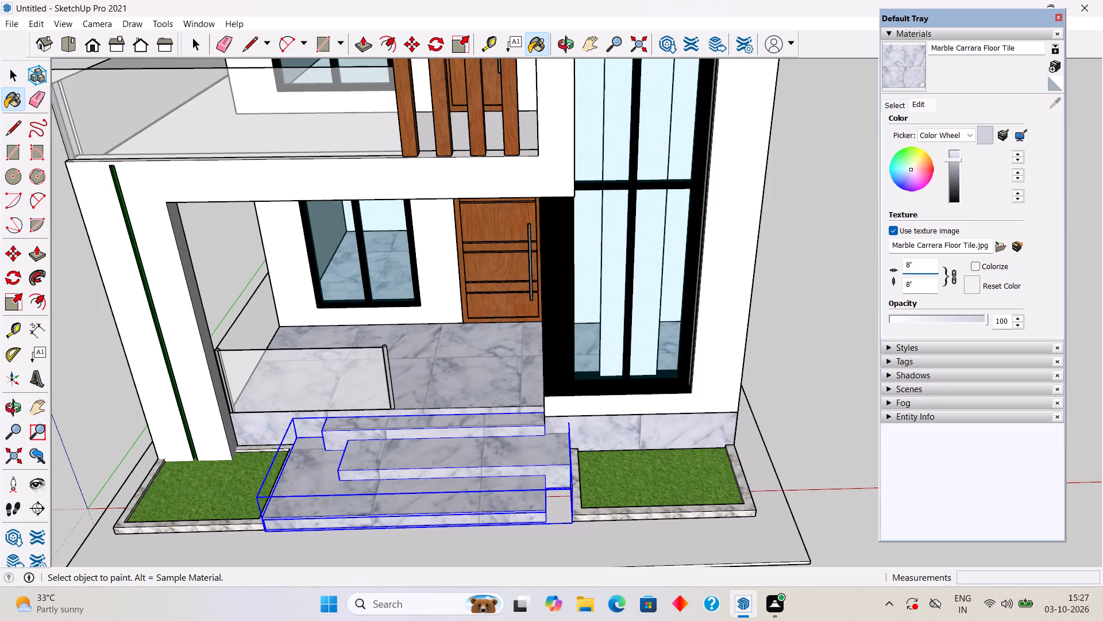
key(space)
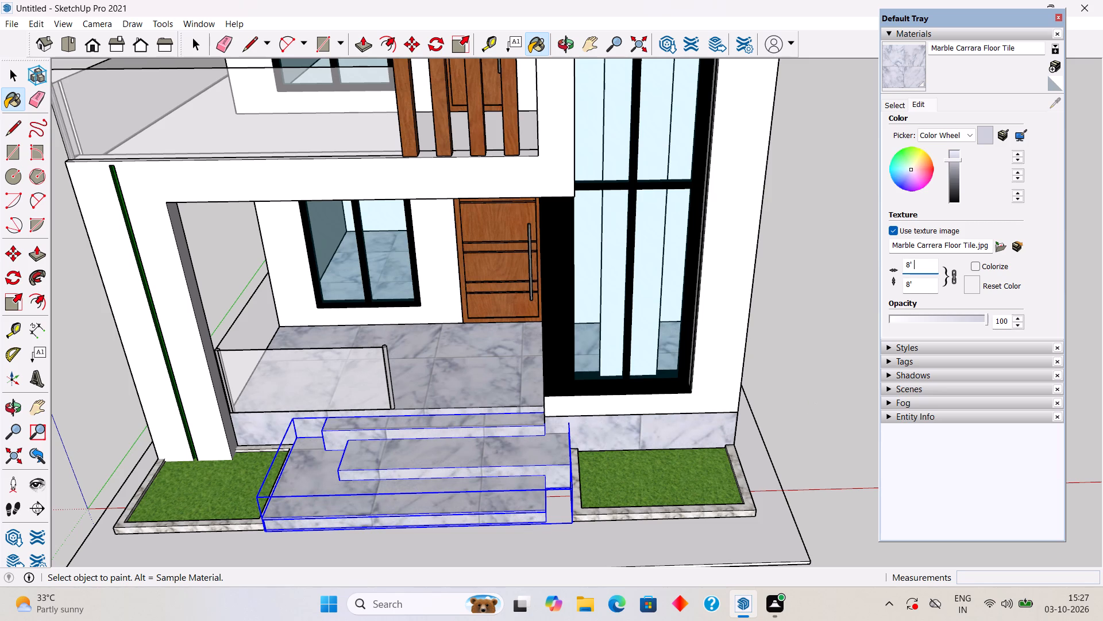
click(805, 419)
key(space)
click(805, 397)
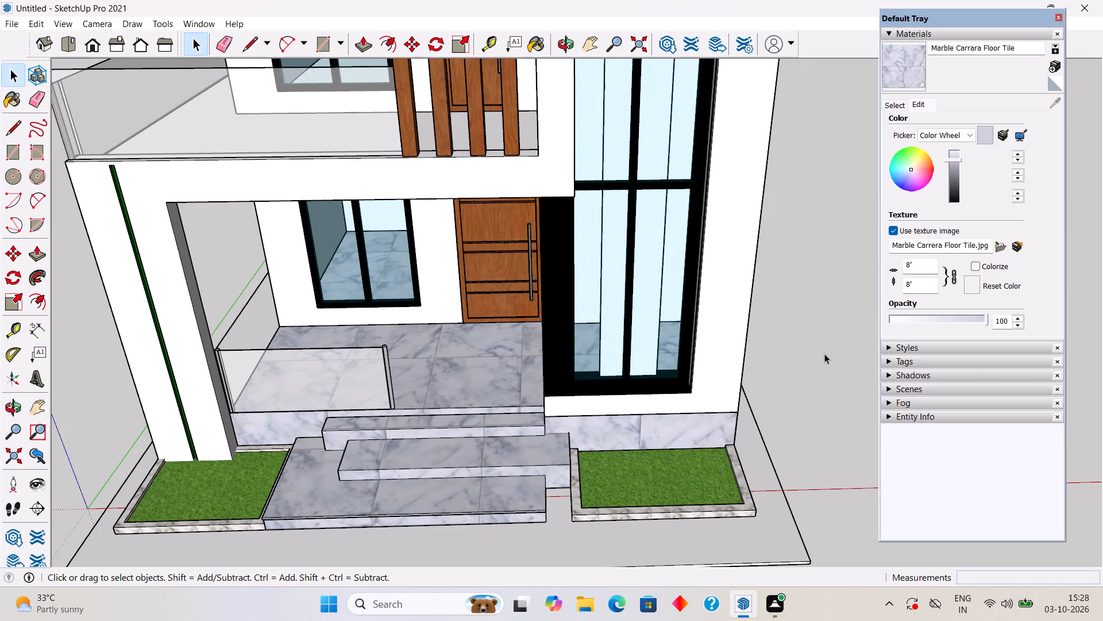
Examine the marble-tiled entrance, the planters and the front facade from closer and farther viewpoints.
middle_drag(808, 319, 785, 246)
scroll(785, 252, down, 3)
click(808, 306)
middle_drag(1102, 126, 1102, 172)
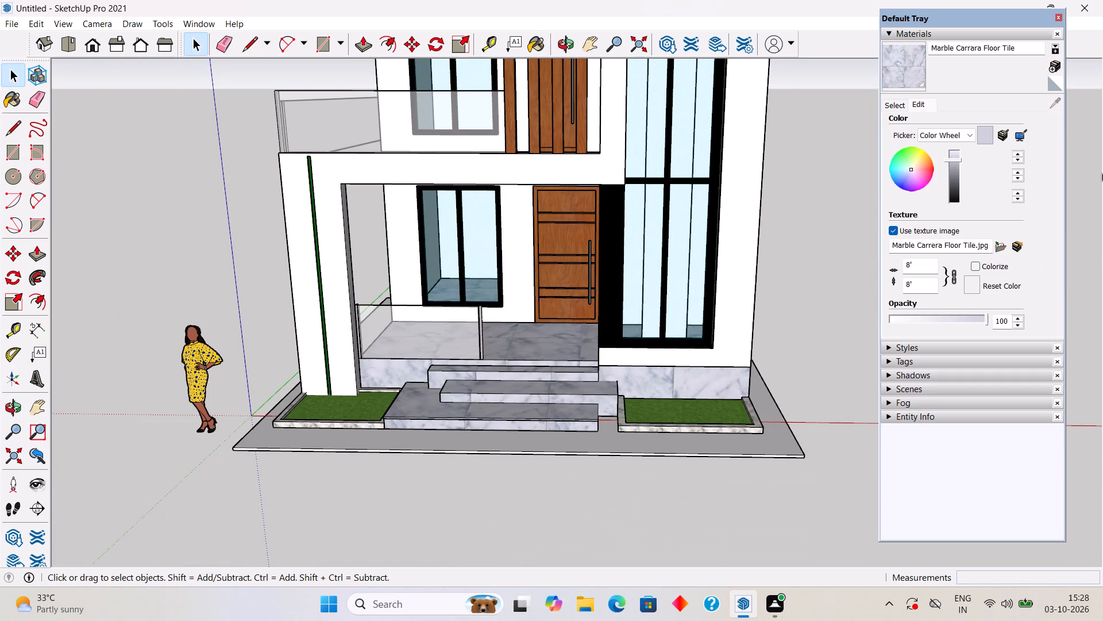
middle_drag(1102, 172, 1098, 247)
scroll(1098, 247, down, 2)
scroll(1015, 168, down, 4)
scroll(720, 321, down, 4)
middle_drag(730, 274, 727, 356)
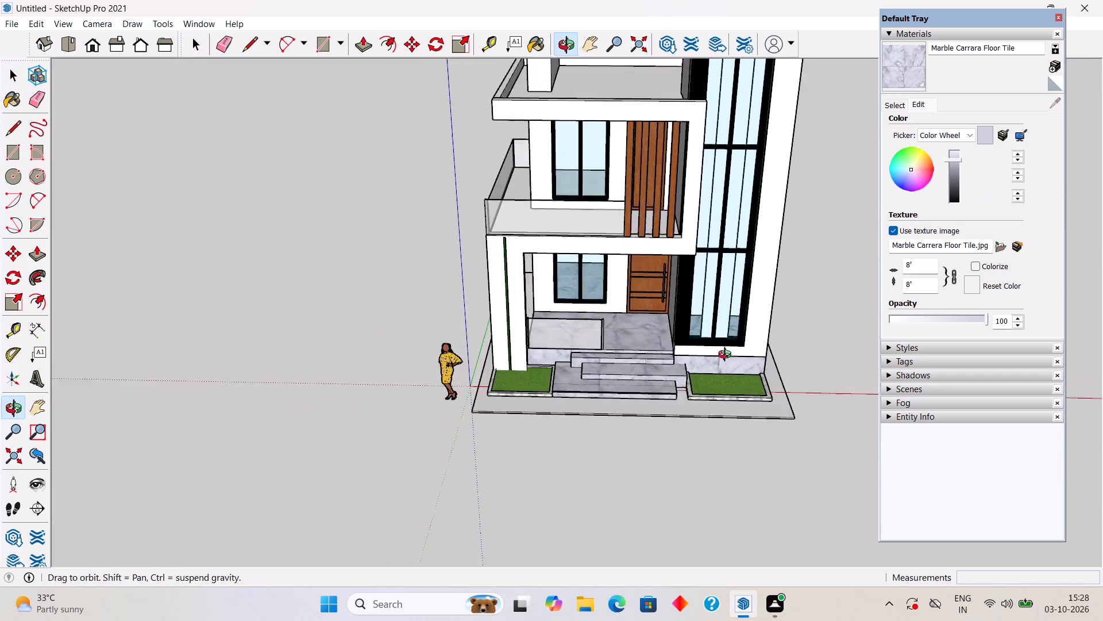
middle_drag(727, 356, 722, 431)
Paint the top face of the ground slab around the house with Marble Carrara Gold Floor Tile and close its group.
scroll(707, 390, up, 9)
middle_drag(691, 368, 672, 327)
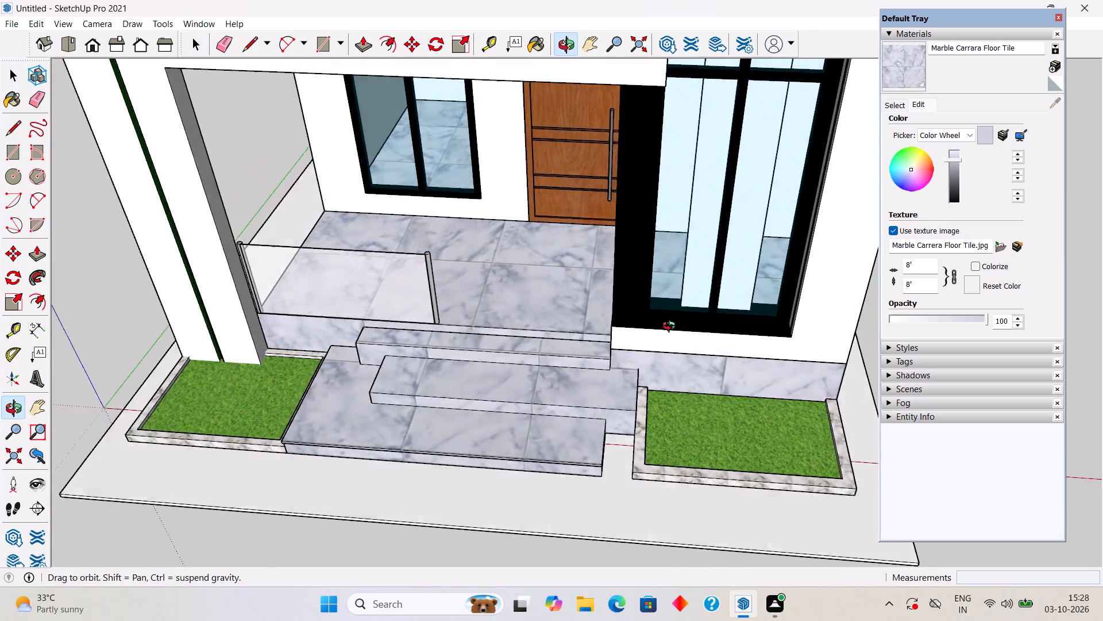
middle_drag(672, 327, 596, 347)
click(580, 520)
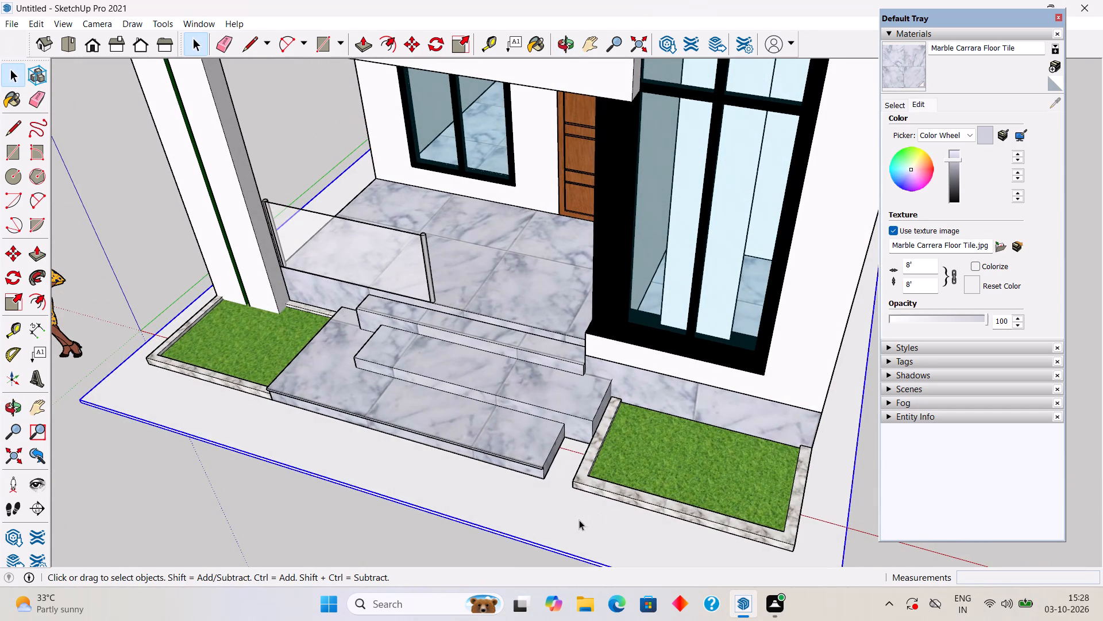
triple_click(579, 520)
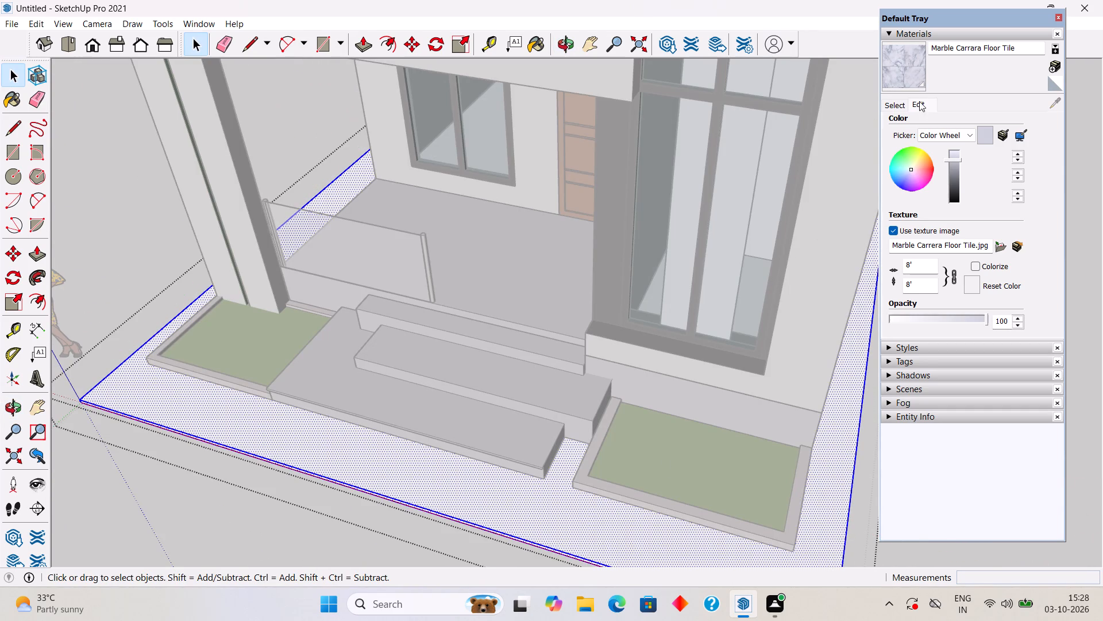
click(889, 101)
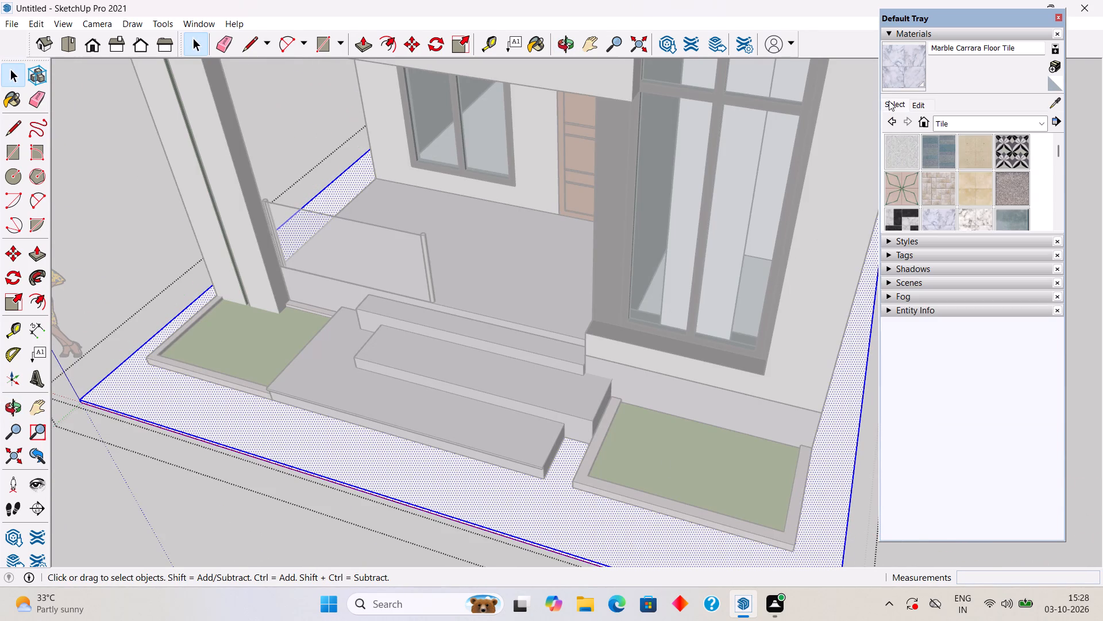
click(986, 218)
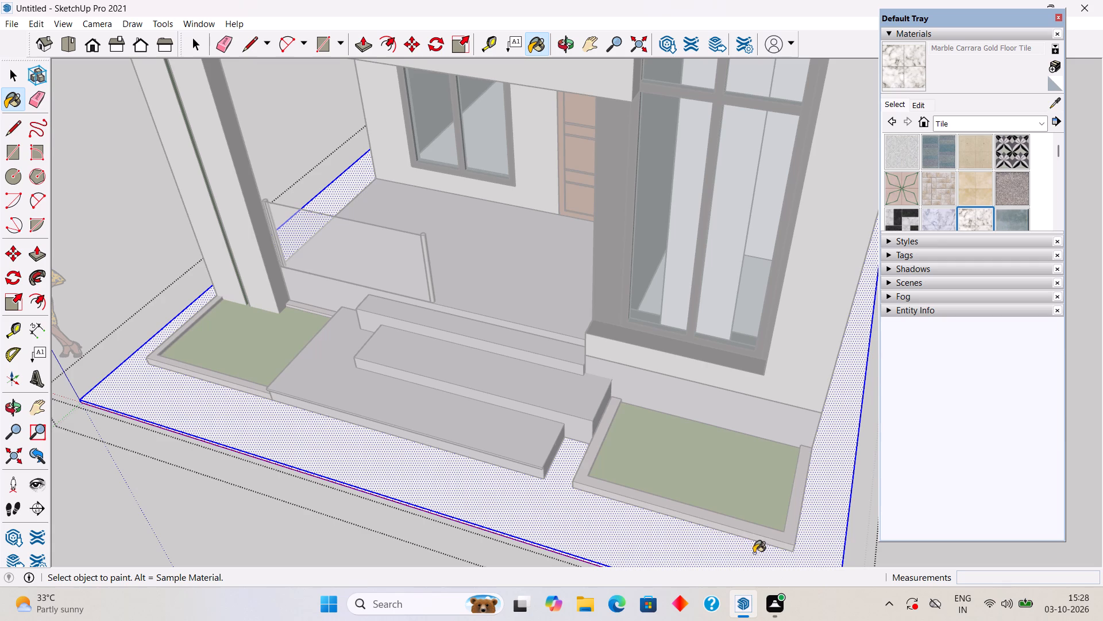
click(726, 549)
key(space)
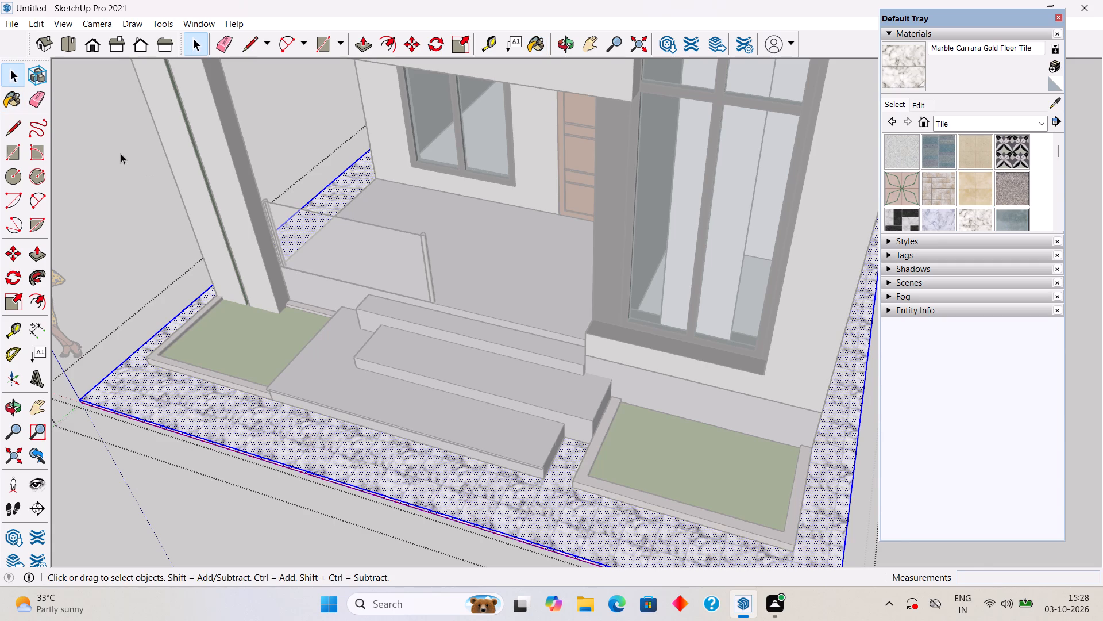
click(117, 151)
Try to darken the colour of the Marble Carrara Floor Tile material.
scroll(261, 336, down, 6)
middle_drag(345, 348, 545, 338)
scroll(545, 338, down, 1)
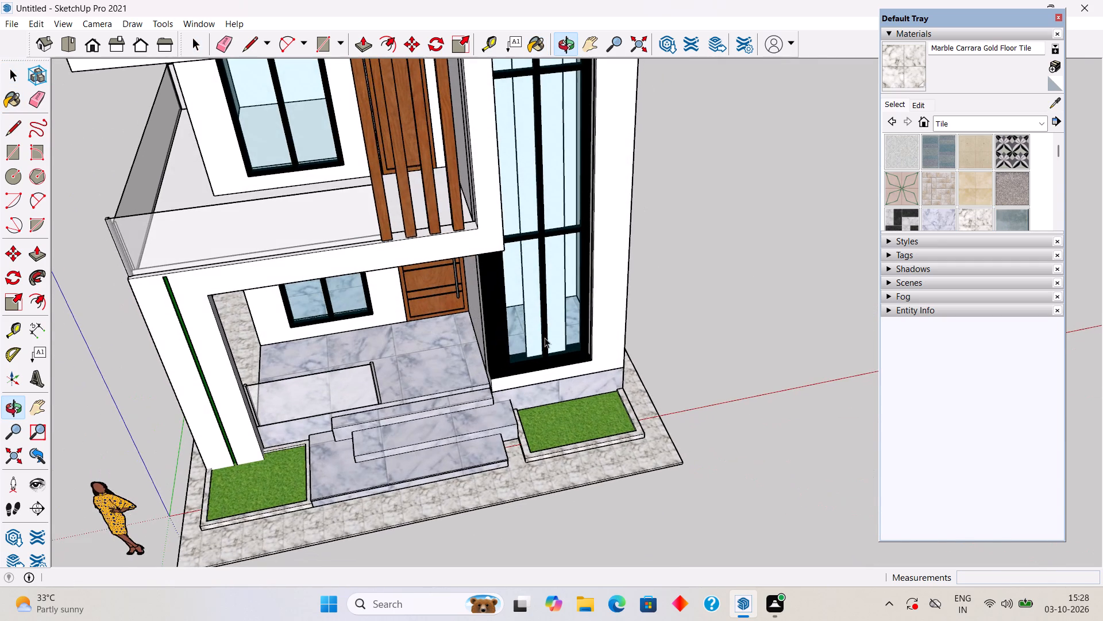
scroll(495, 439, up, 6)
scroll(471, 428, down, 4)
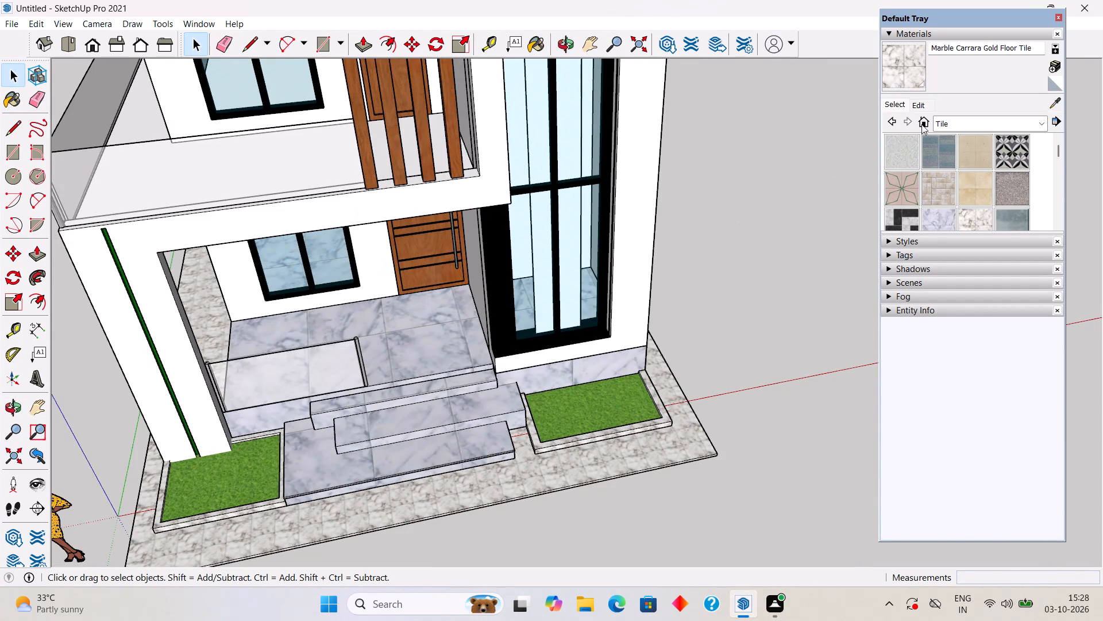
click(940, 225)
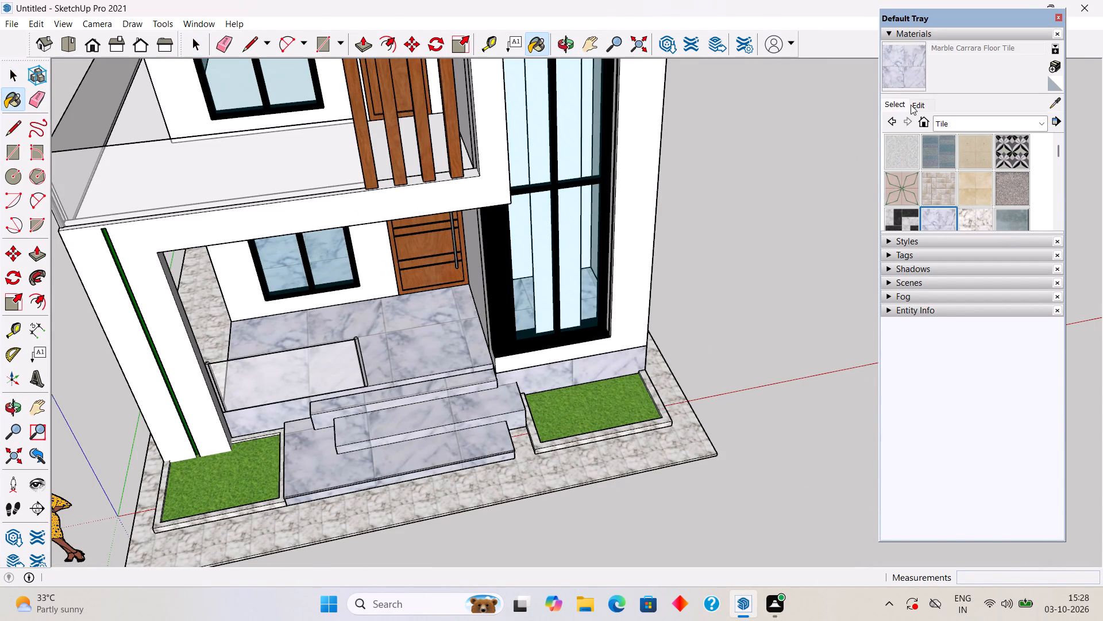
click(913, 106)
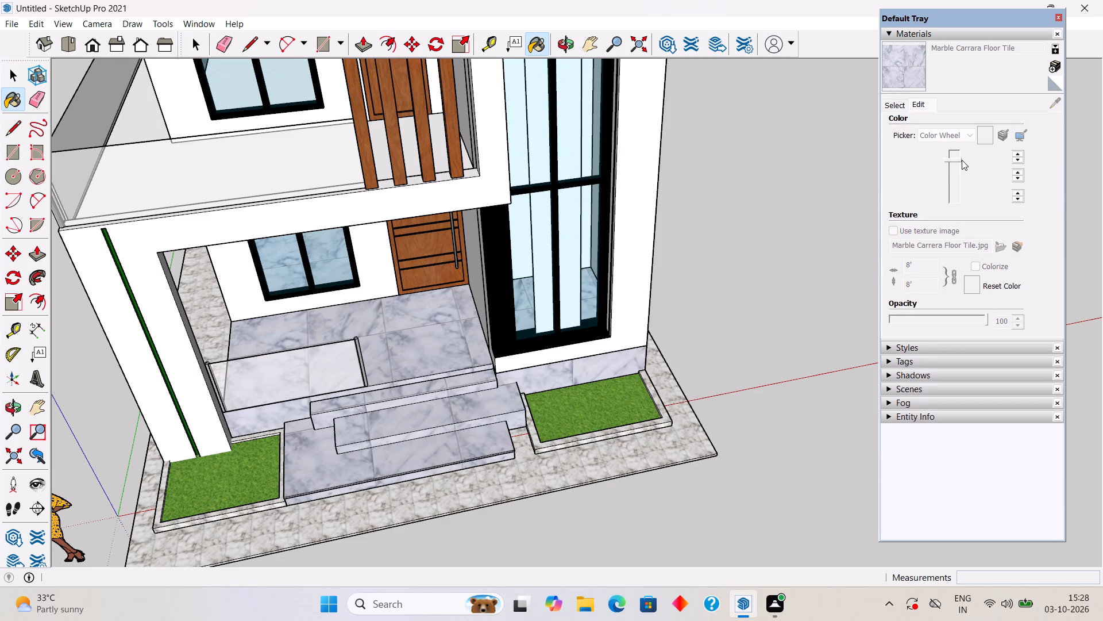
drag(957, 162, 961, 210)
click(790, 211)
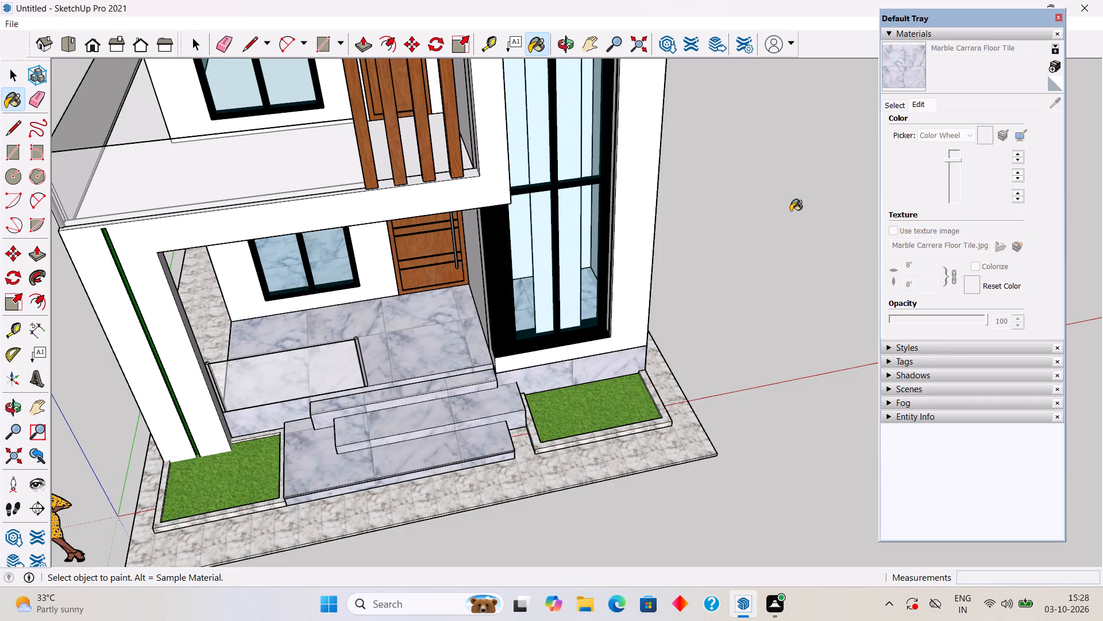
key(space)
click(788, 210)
Examine the tiled slab, the entrance steps and the whole front facade from several angles.
scroll(794, 204, down, 6)
scroll(725, 290, down, 4)
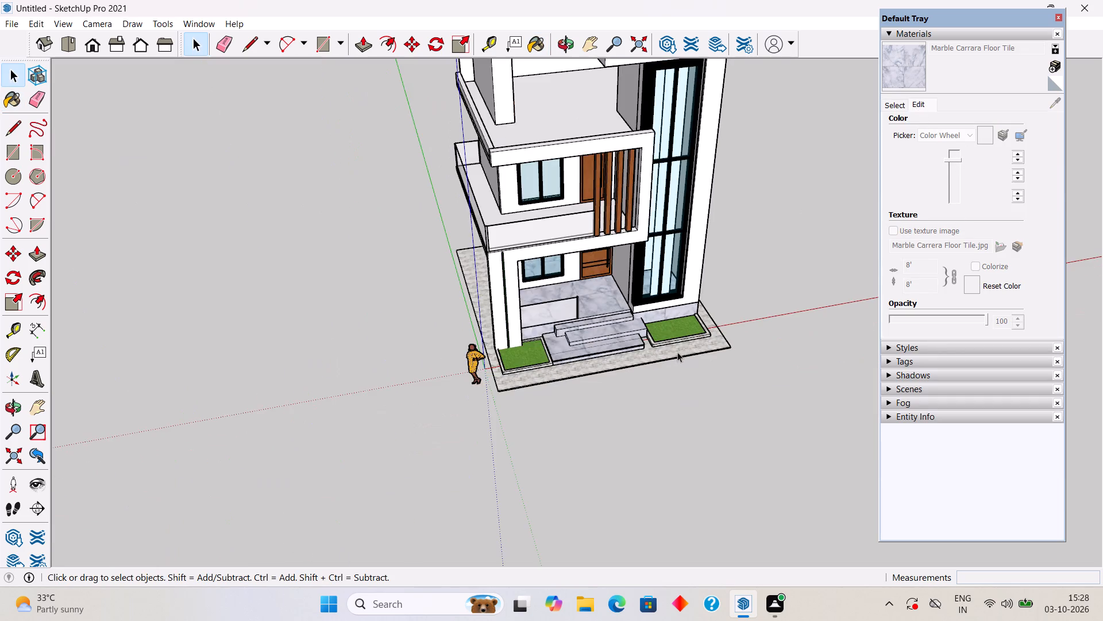
middle_drag(664, 345, 423, 212)
scroll(615, 242, up, 1)
middle_drag(626, 293, 697, 408)
scroll(688, 358, up, 5)
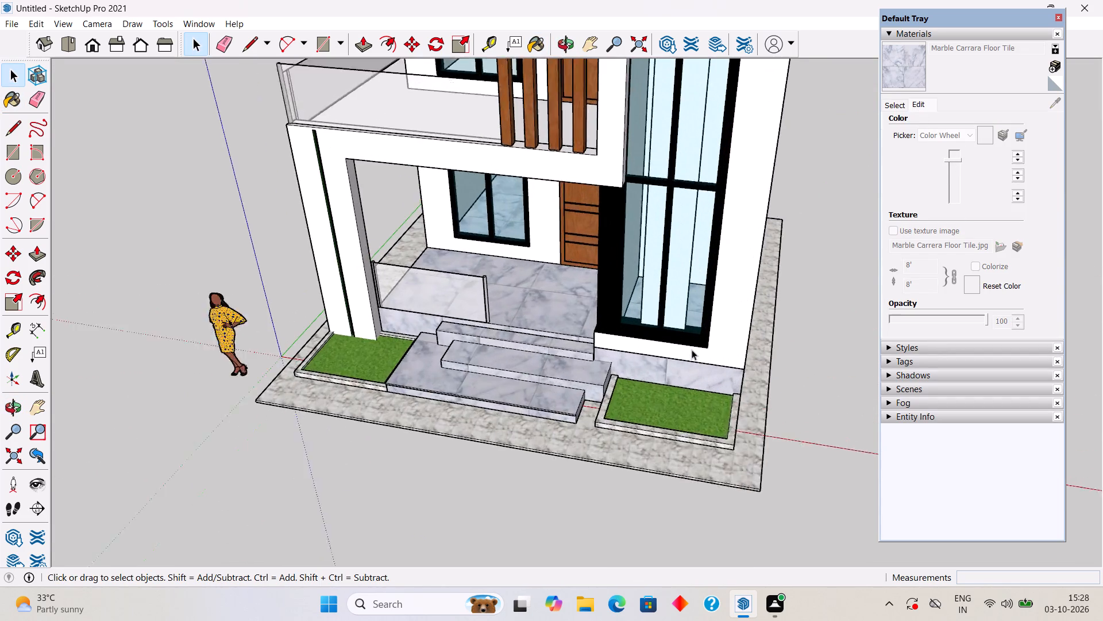
scroll(692, 350, up, 6)
middle_drag(700, 340, 788, 328)
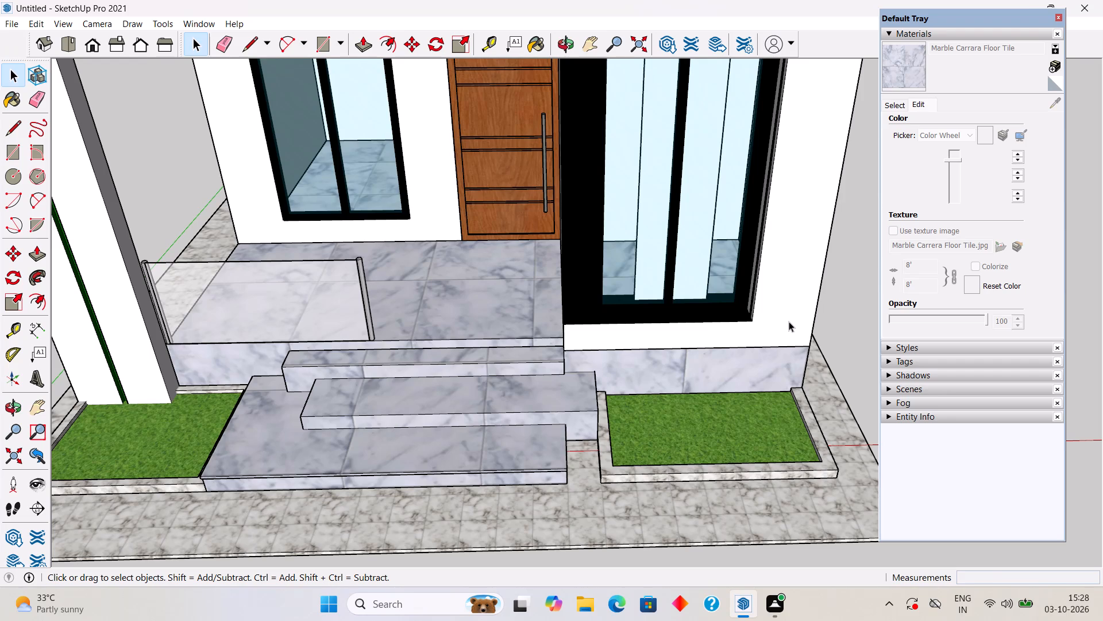
scroll(796, 315, down, 6)
scroll(790, 431, down, 5)
scroll(742, 288, down, 2)
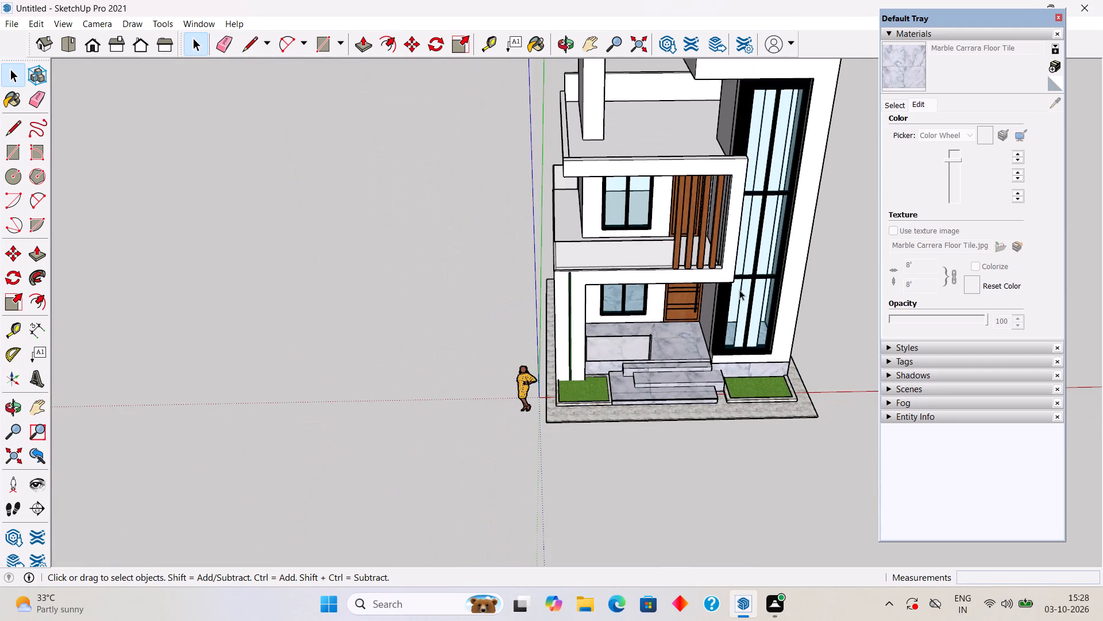
middle_drag(715, 224, 633, 145)
scroll(631, 148, down, 6)
middle_drag(728, 337, 731, 322)
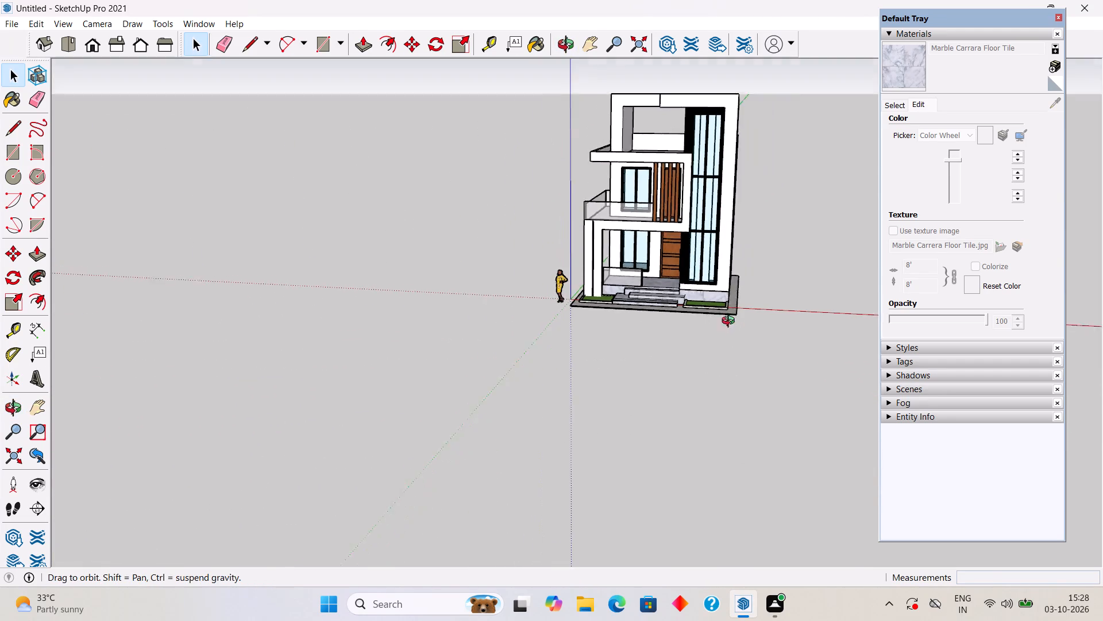
middle_drag(731, 322, 758, 212)
scroll(634, 139, up, 4)
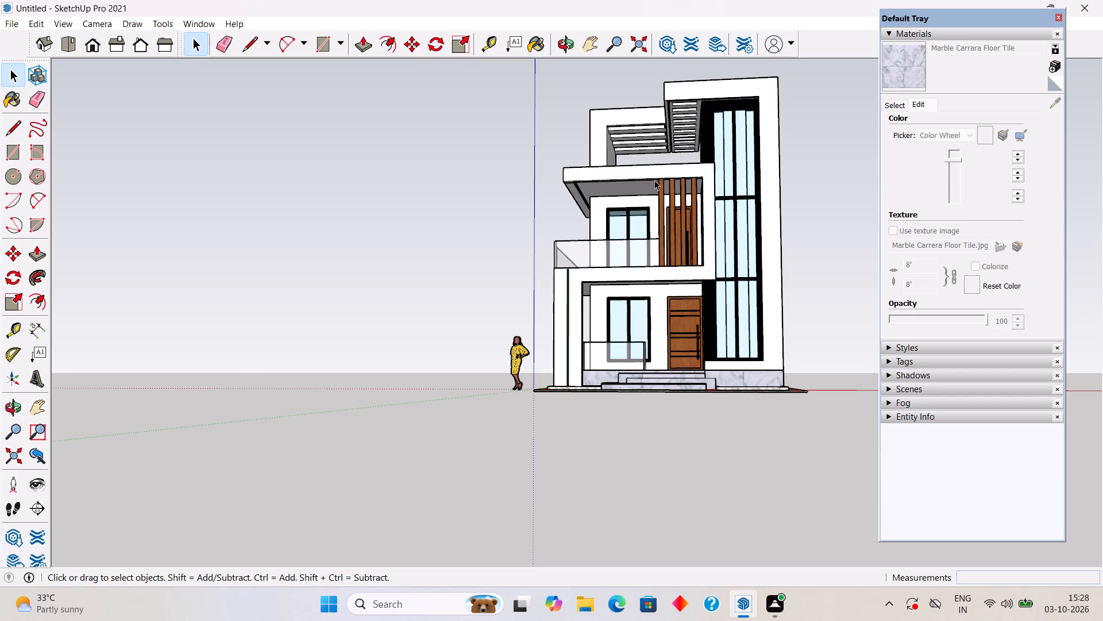
scroll(654, 189, up, 1)
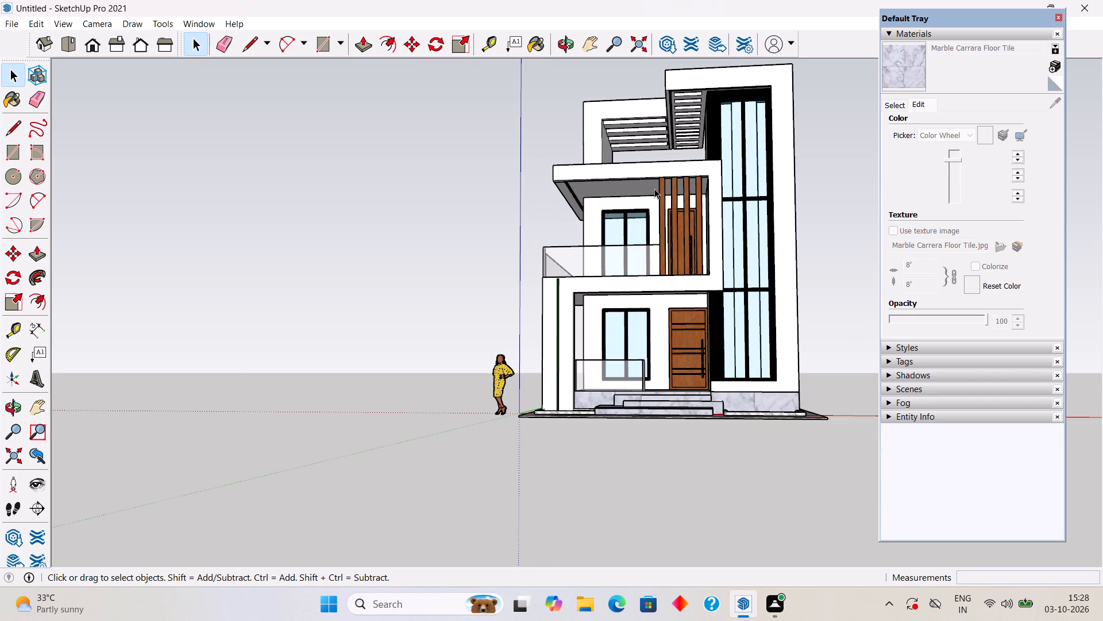
scroll(662, 217, up, 3)
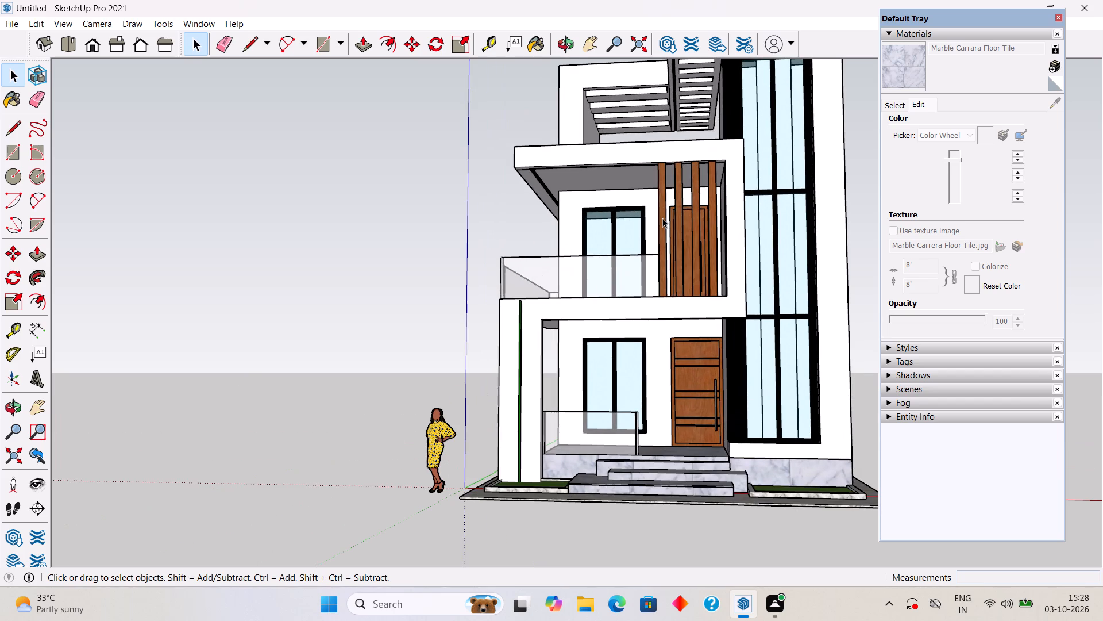
Paint the side wall between the entrance door and the tall window black with Color M09, and deselect it.
middle_drag(676, 250, 858, 285)
scroll(774, 362, up, 4)
click(711, 384)
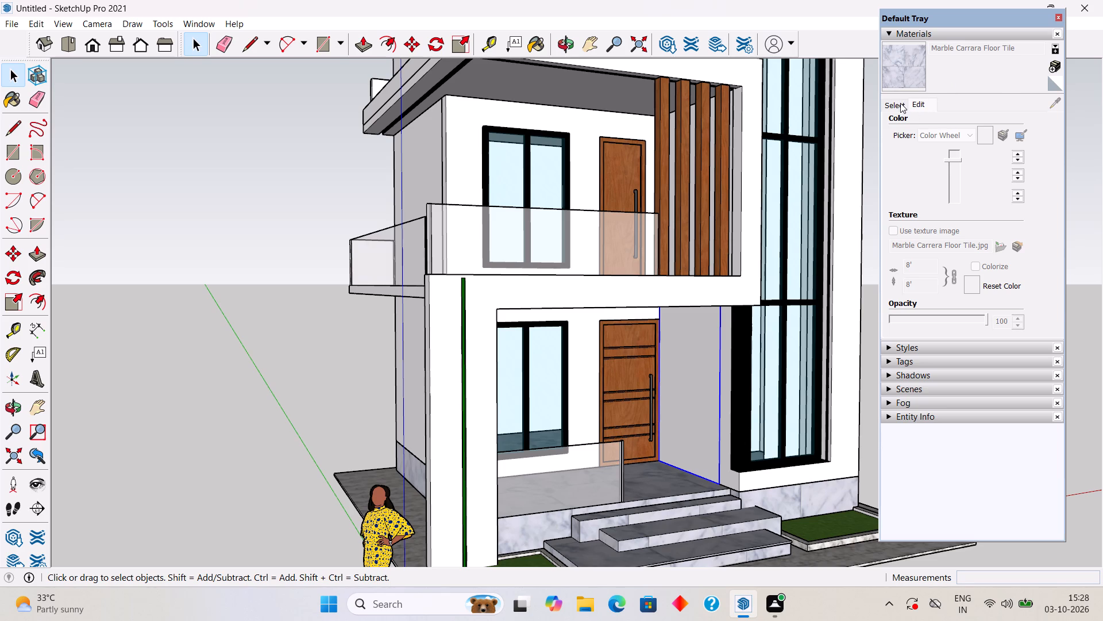
click(900, 103)
click(961, 121)
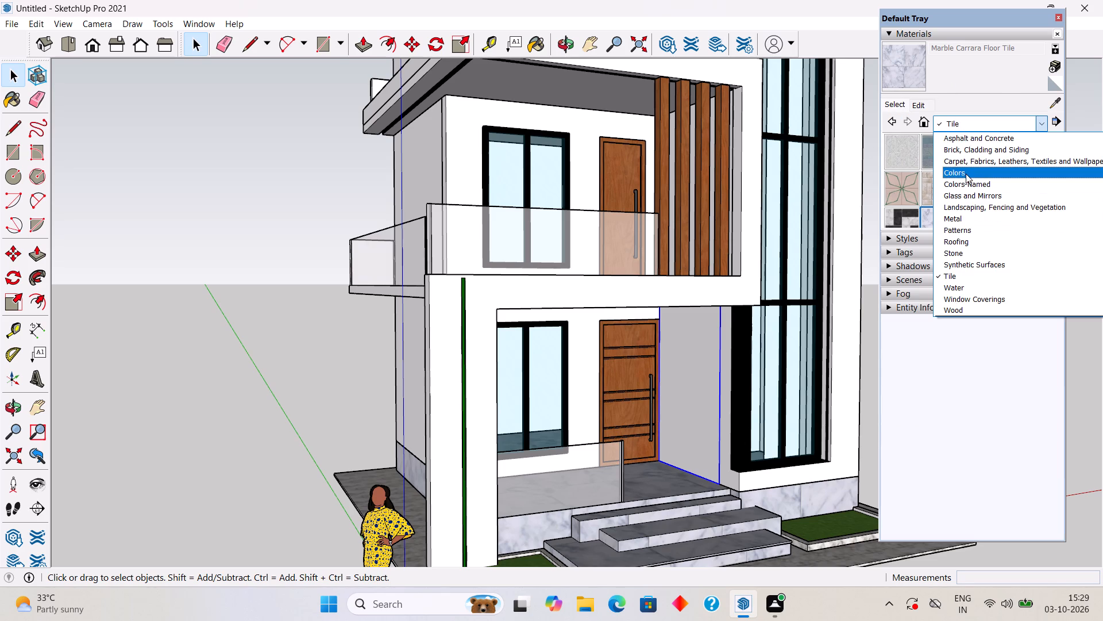
click(966, 174)
scroll(998, 194, down, 13)
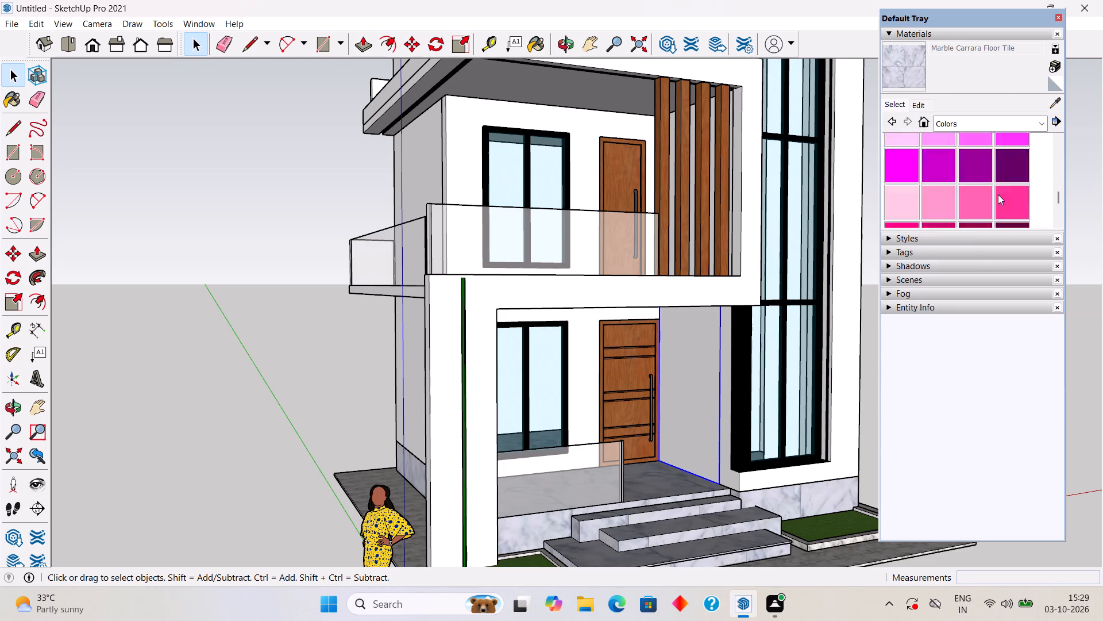
scroll(998, 194, down, 1)
click(937, 152)
click(708, 382)
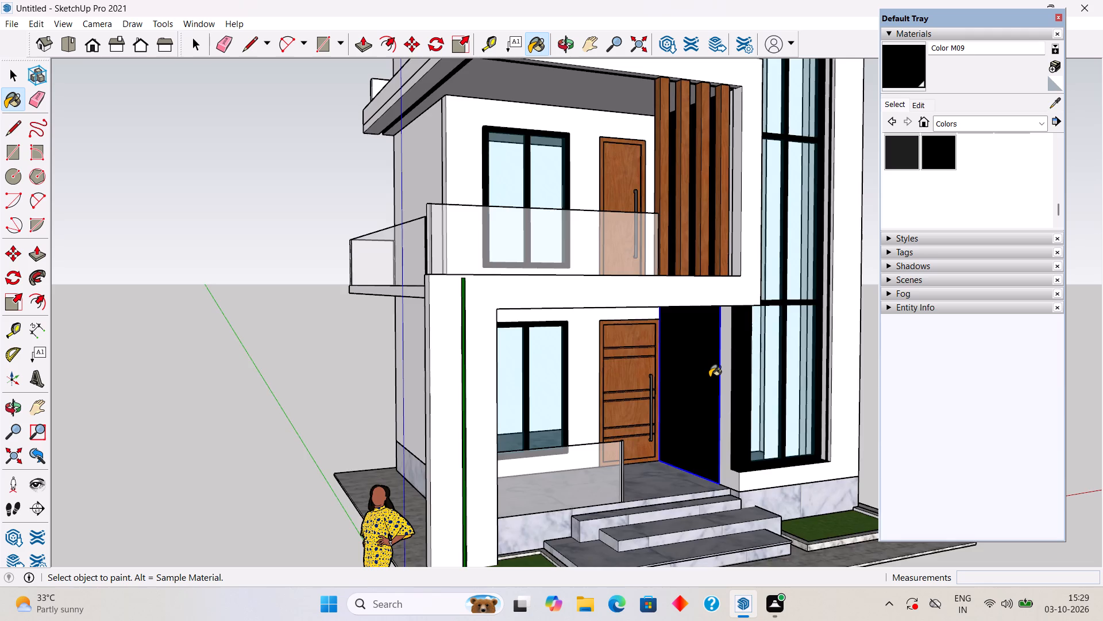
scroll(709, 376, down, 5)
key(space)
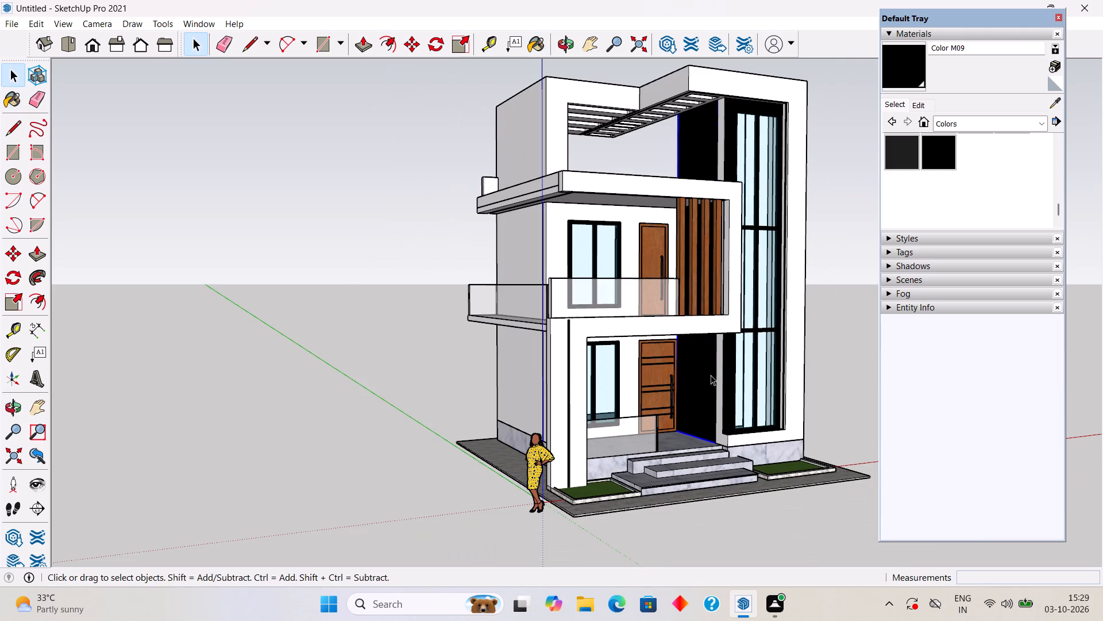
middle_drag(719, 370, 593, 406)
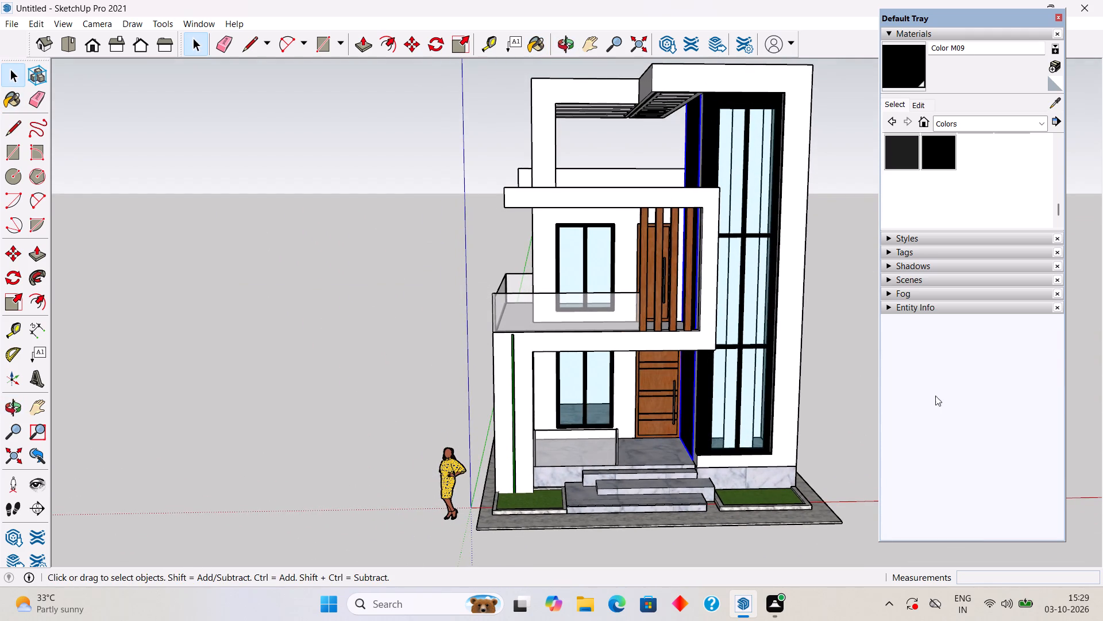
click(851, 372)
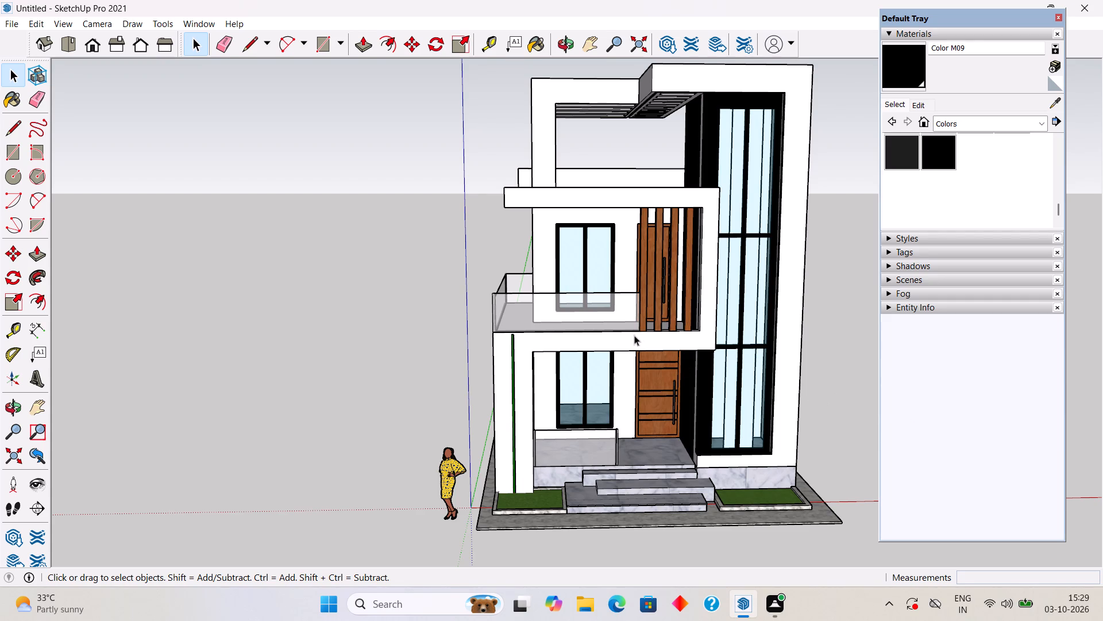
Paint the projecting front frame, including the balcony and upper slab bands and the front column, with black Color M09.
click(892, 74)
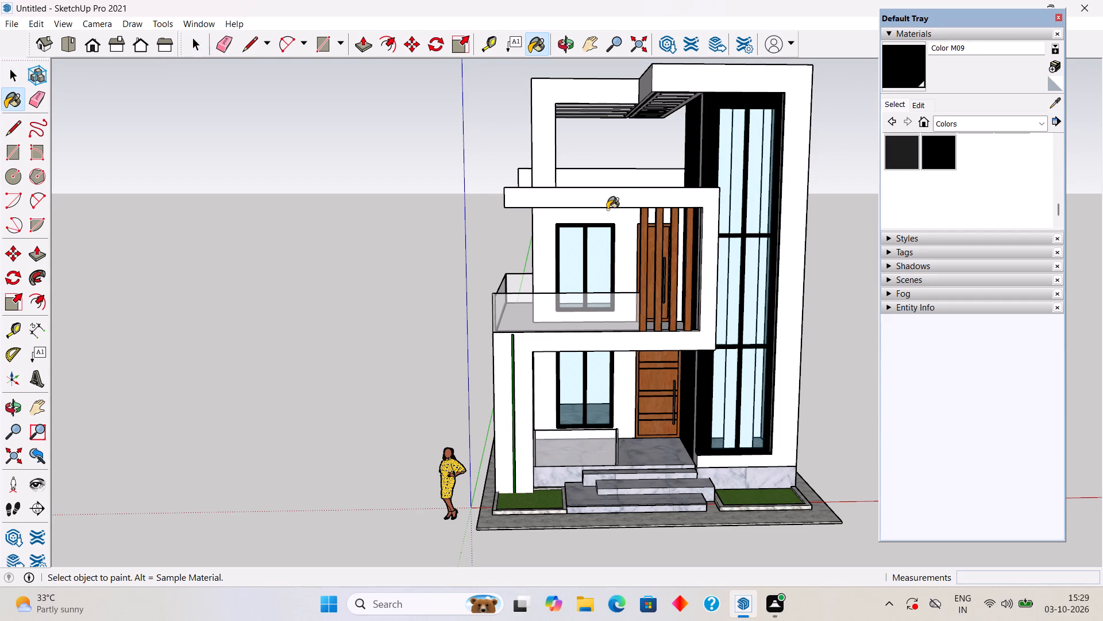
click(607, 200)
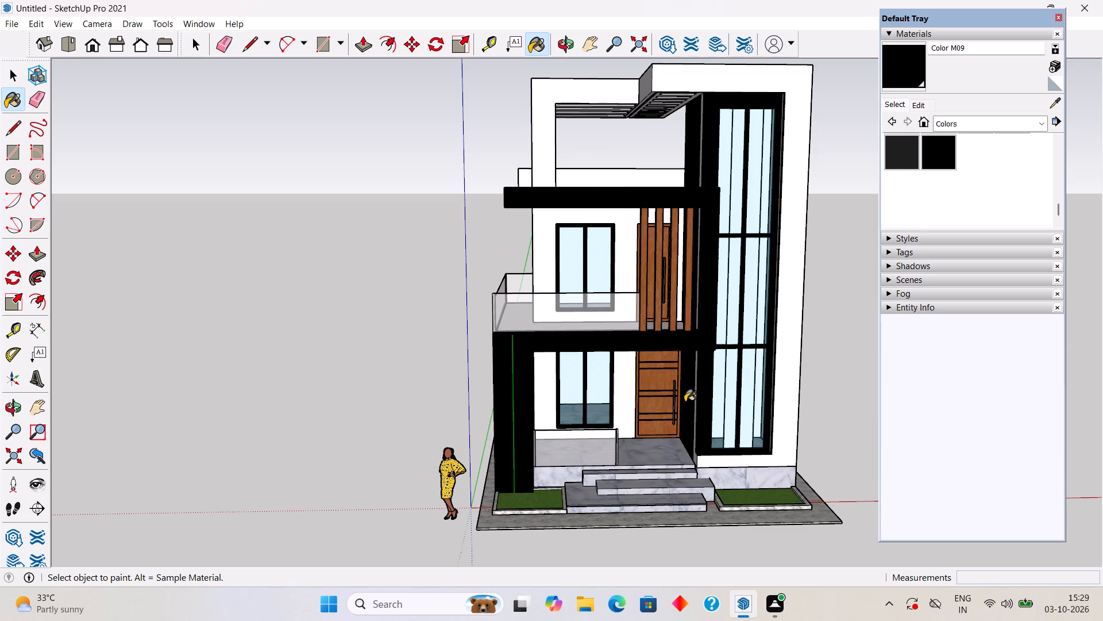
middle_drag(618, 308, 592, 258)
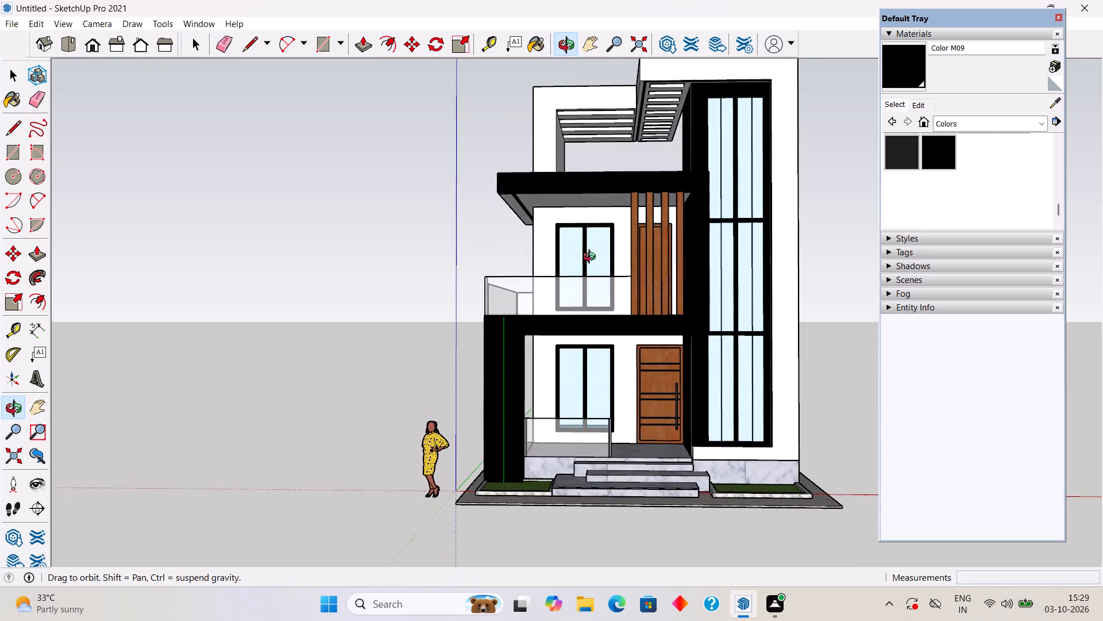
middle_drag(592, 258, 618, 267)
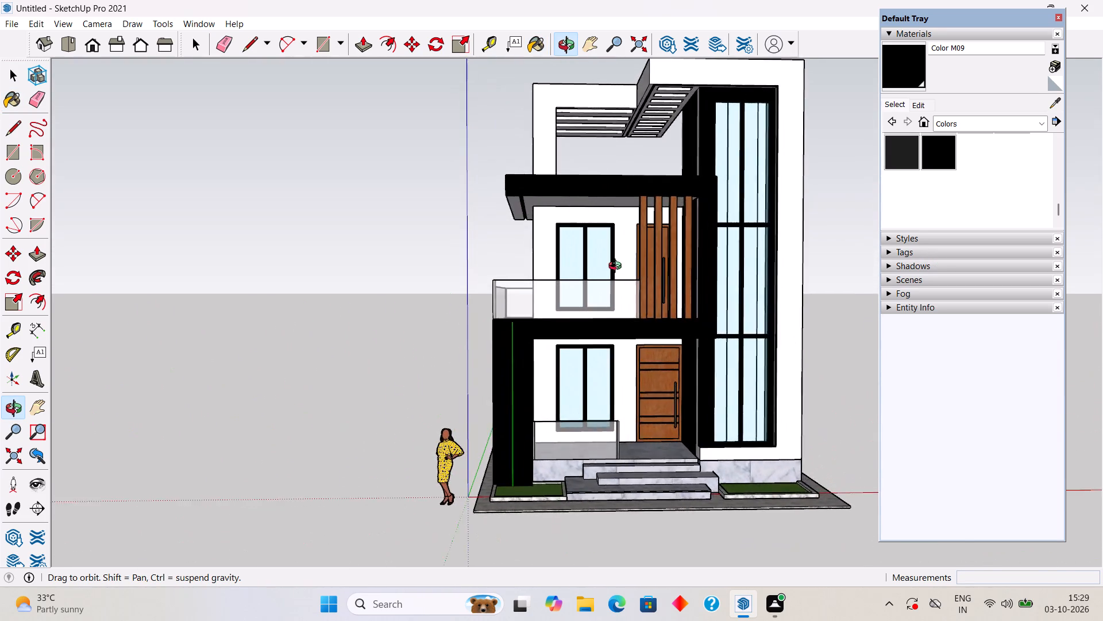
middle_drag(618, 267, 593, 277)
scroll(704, 344, up, 1)
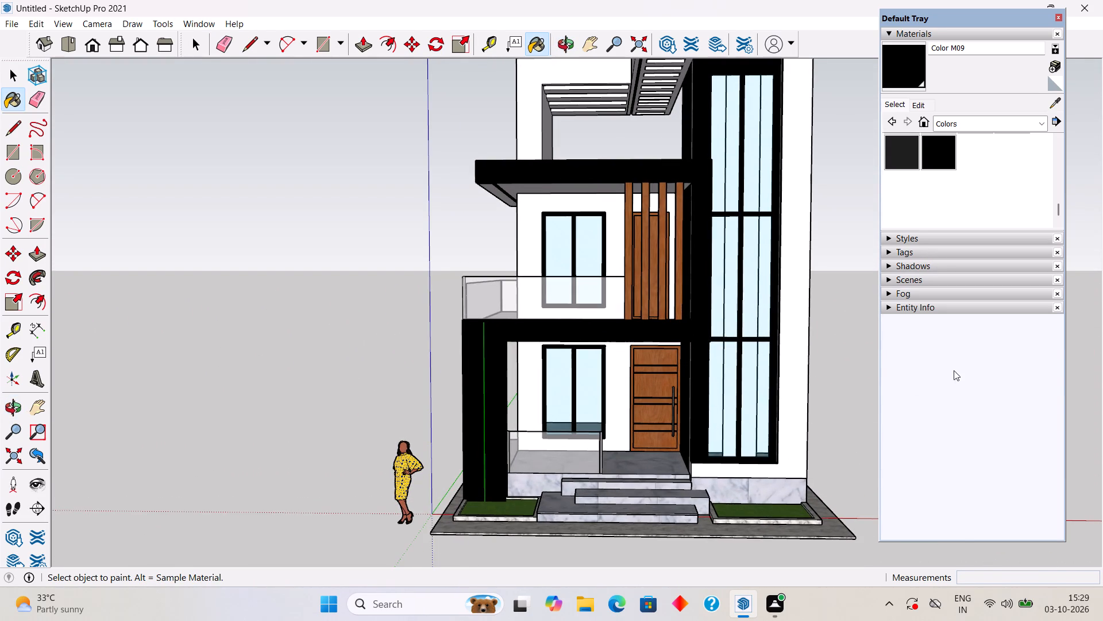
key(space)
scroll(808, 426, down, 4)
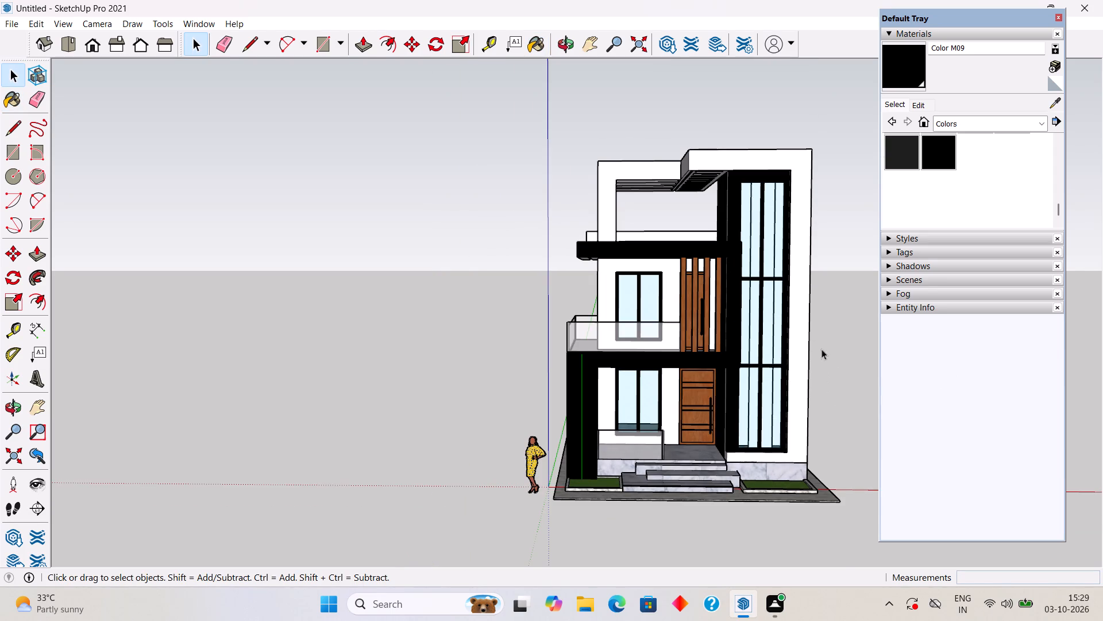
scroll(806, 315, up, 4)
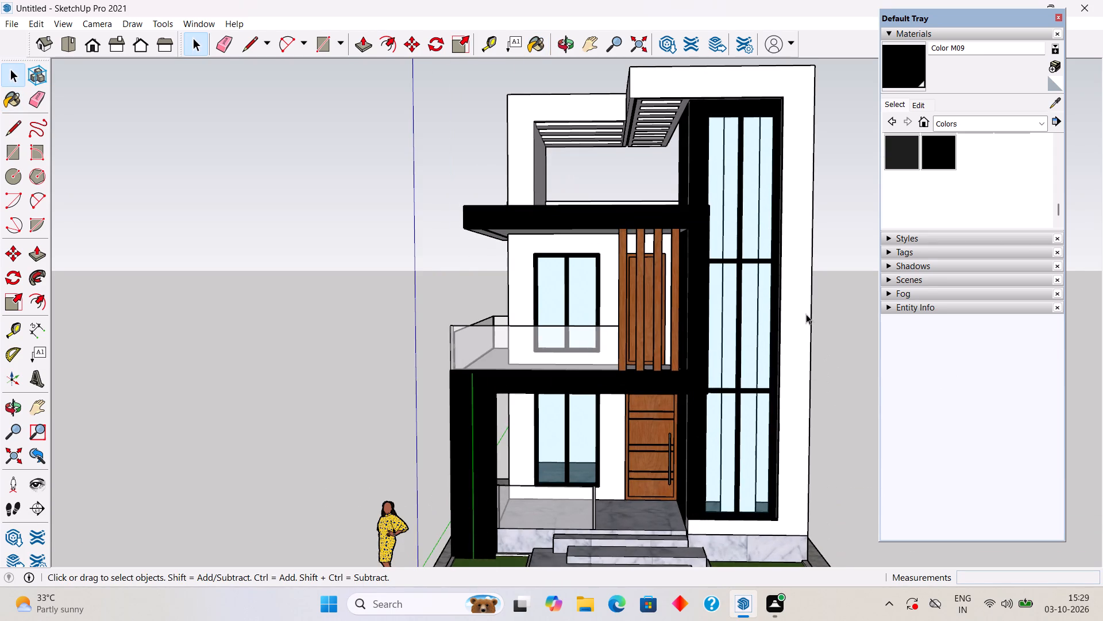
Undo the black painting of the projecting front frame, balcony and upper slab bands and front column.
key(ctrl+z)
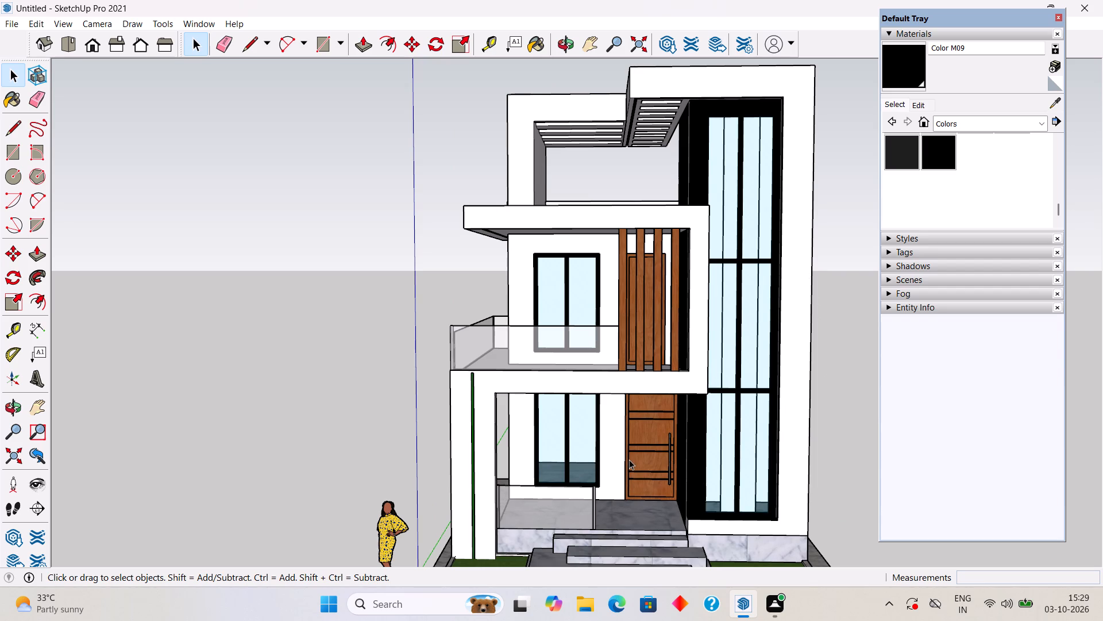
key(space)
key(space)
key(space)
key(space)
key(space)
Select the entire house with its base and scale its width along the red axis by about 1.30, and deselect it.
scroll(514, 440, up, 2)
scroll(514, 440, down, 7)
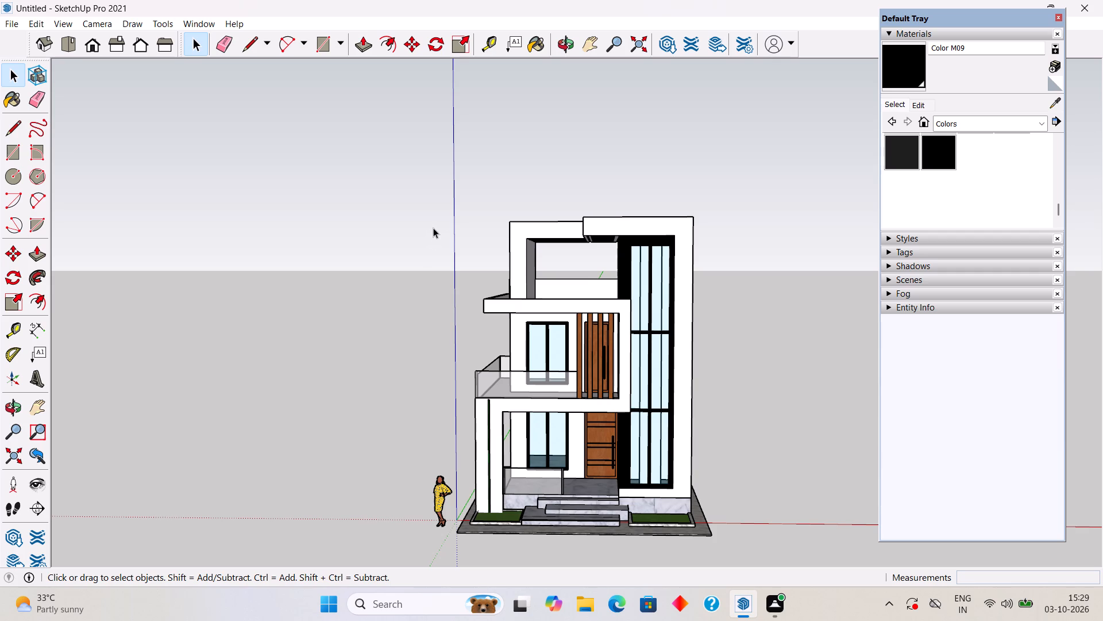
drag(447, 162, 784, 566)
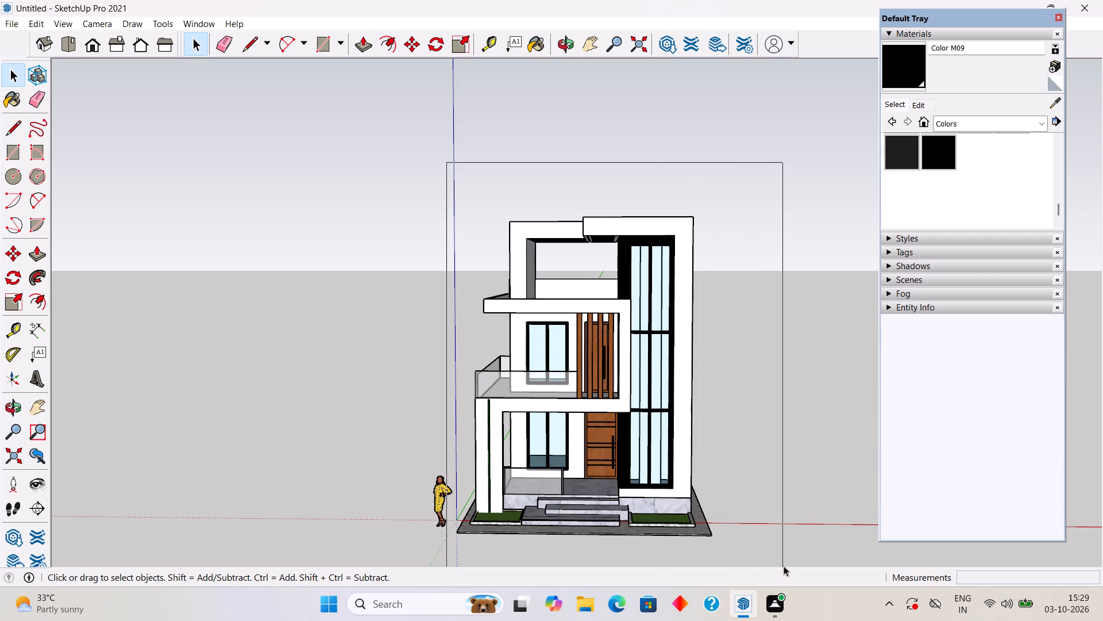
drag(784, 566, 774, 553)
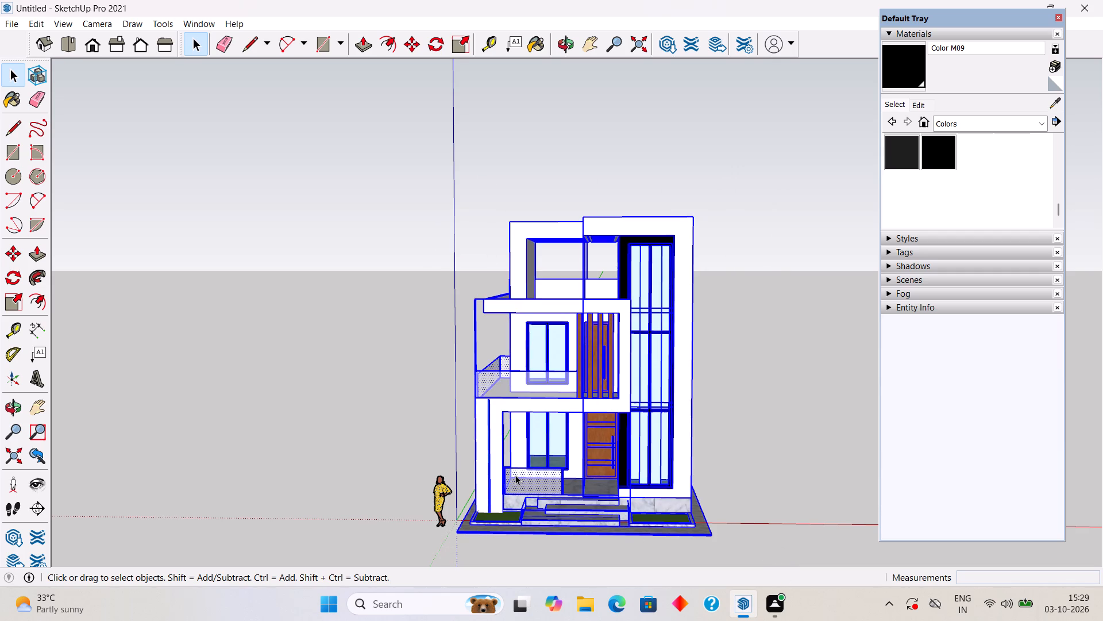
key(s)
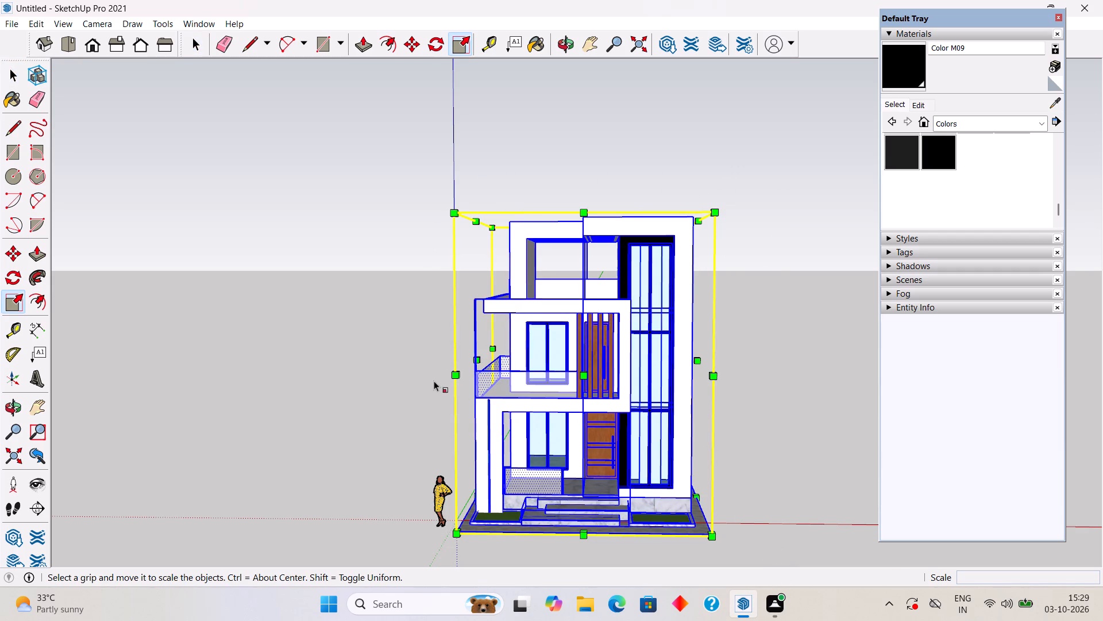
middle_drag(445, 386, 589, 366)
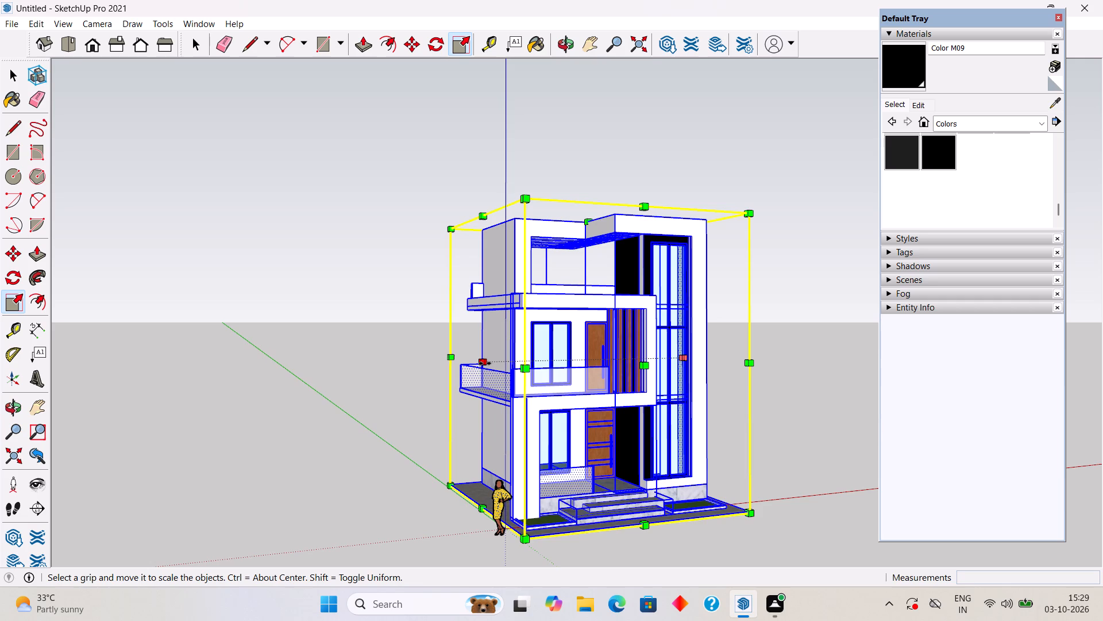
click(485, 363)
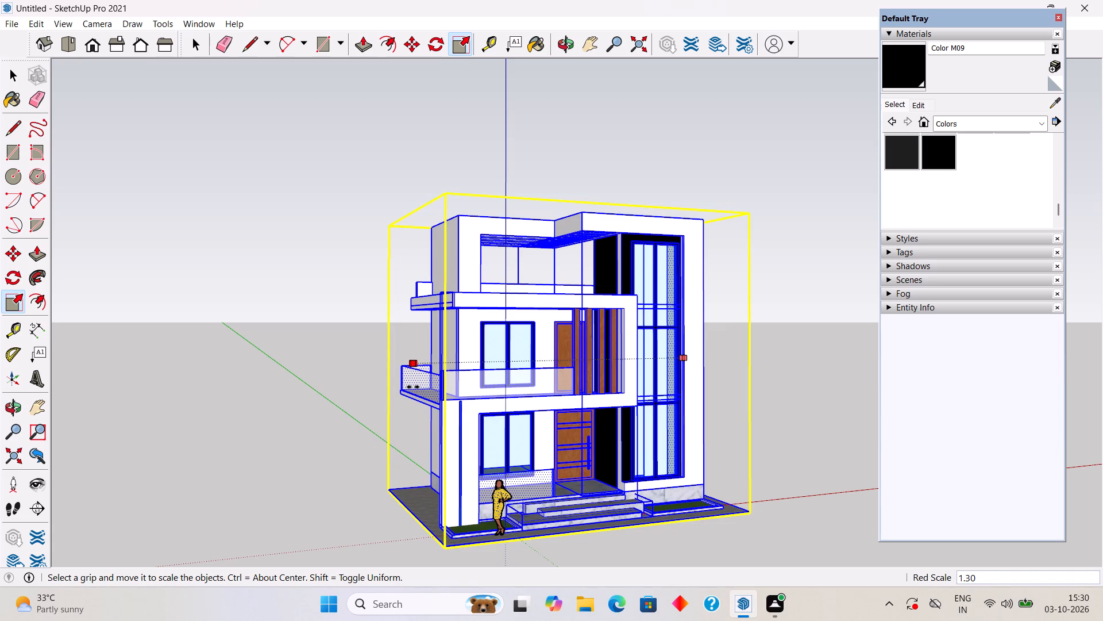
click(413, 387)
key(space)
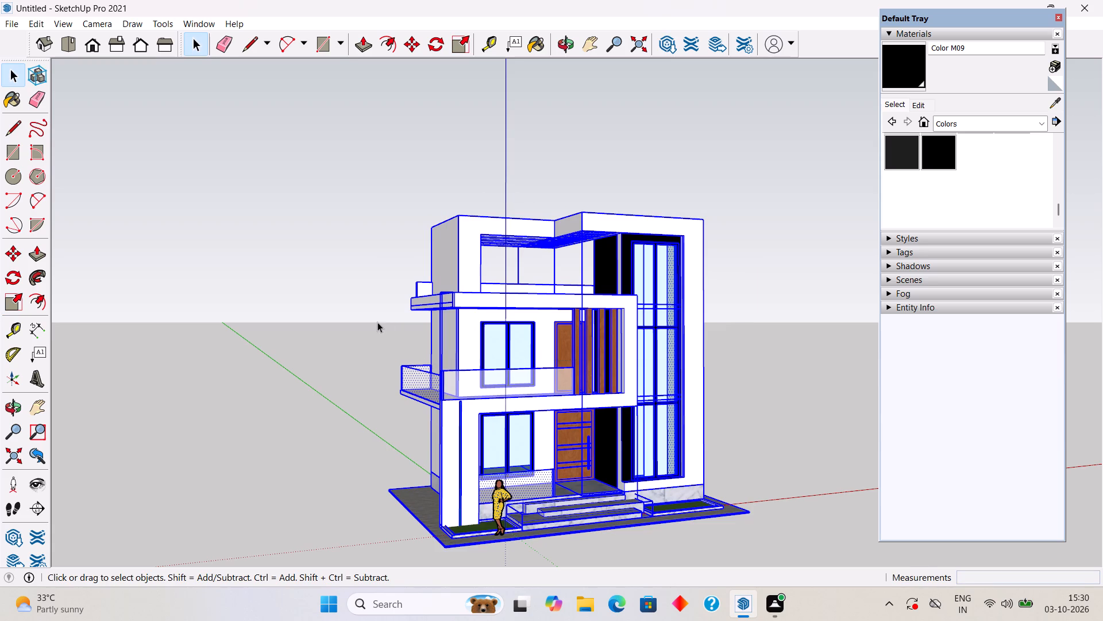
click(376, 320)
Examine the proportions of the widened house's front facade, balcony, pergola and entrance steps from several angles.
middle_drag(516, 409, 383, 413)
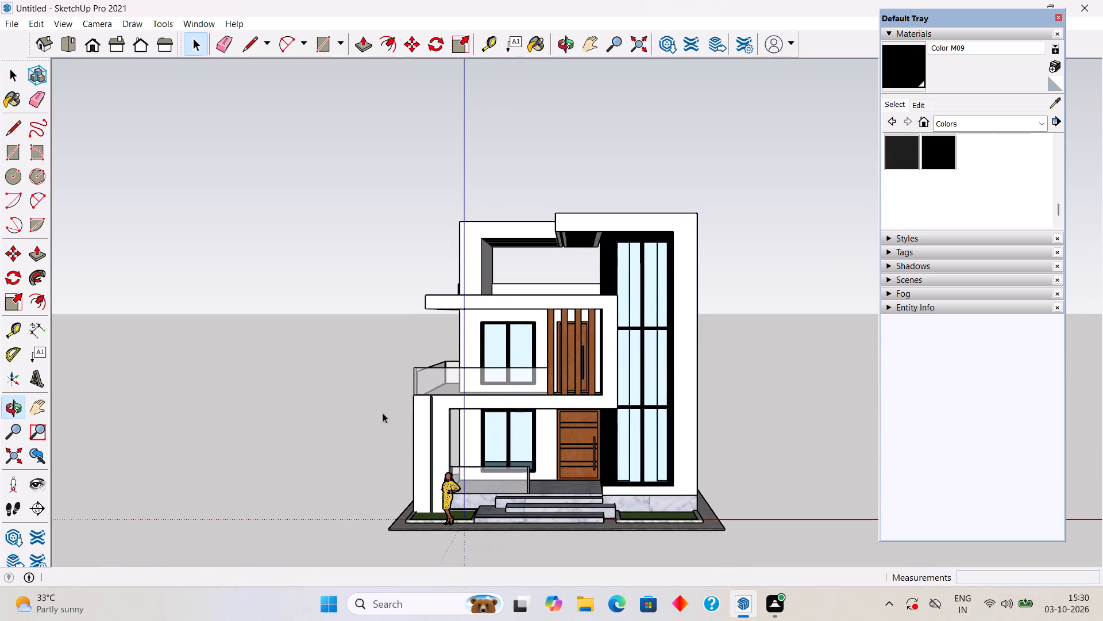
scroll(665, 434, up, 3)
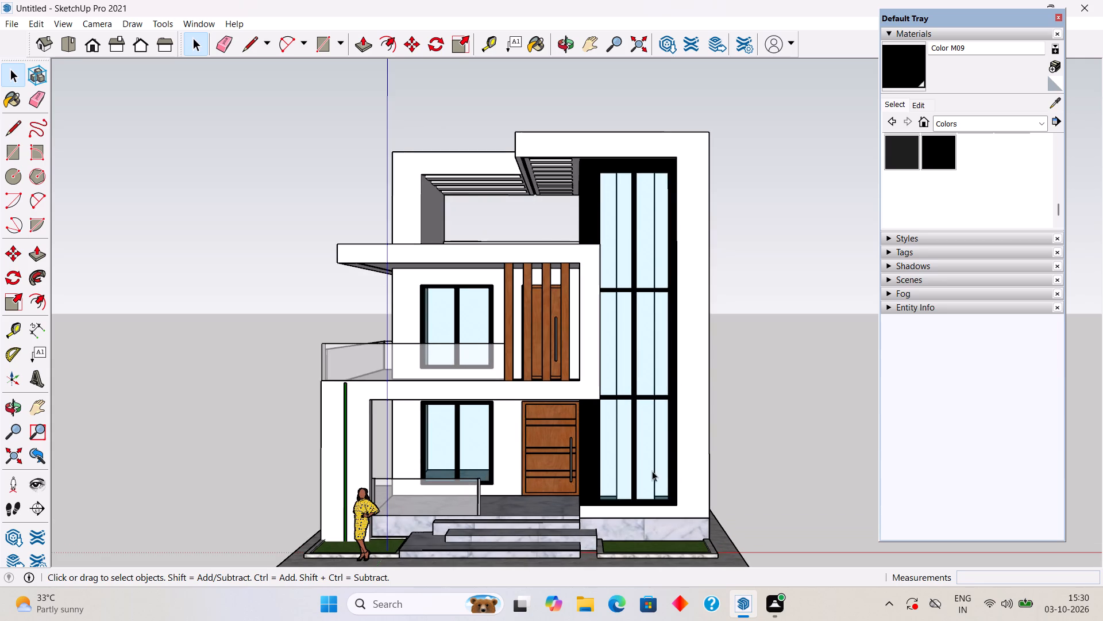
middle_drag(652, 446, 746, 420)
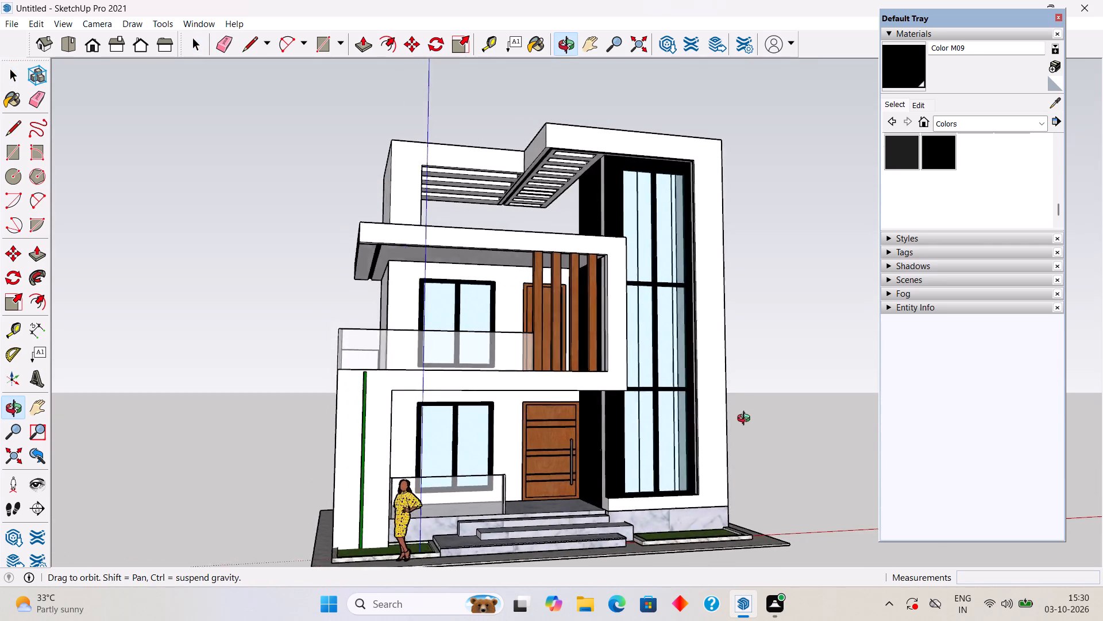
middle_drag(746, 420, 700, 442)
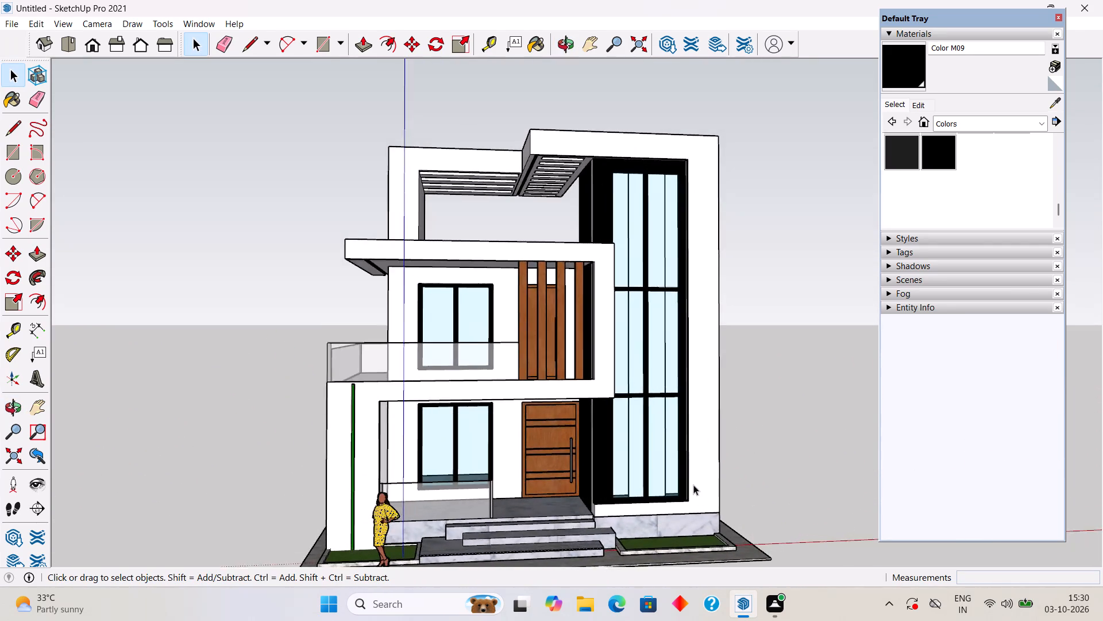
scroll(693, 494, down, 6)
scroll(642, 520, up, 4)
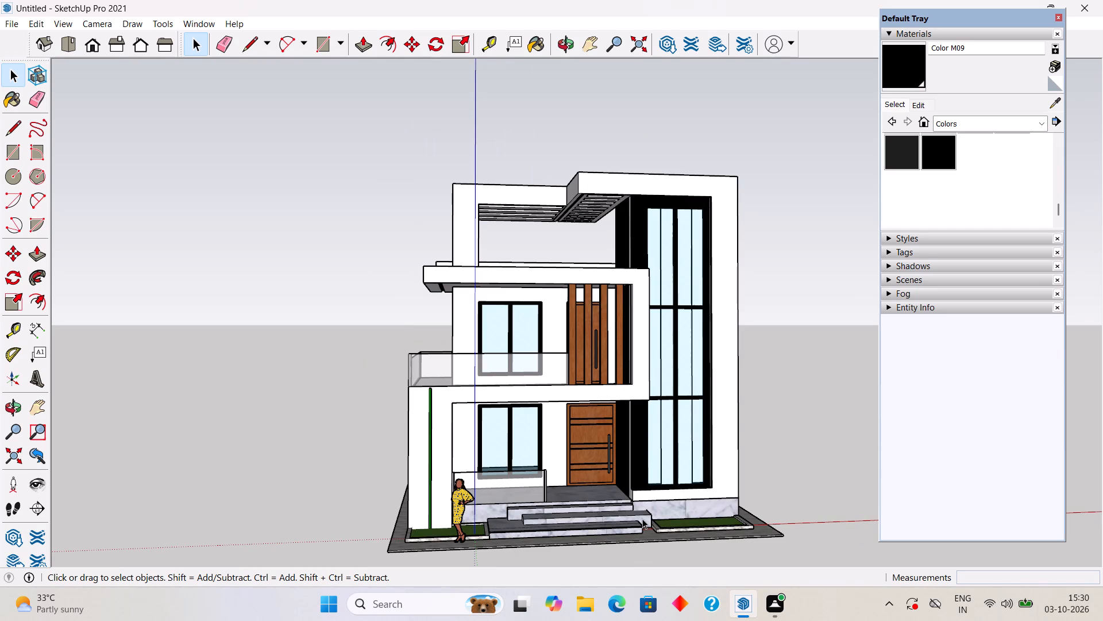
middle_drag(642, 519, 538, 456)
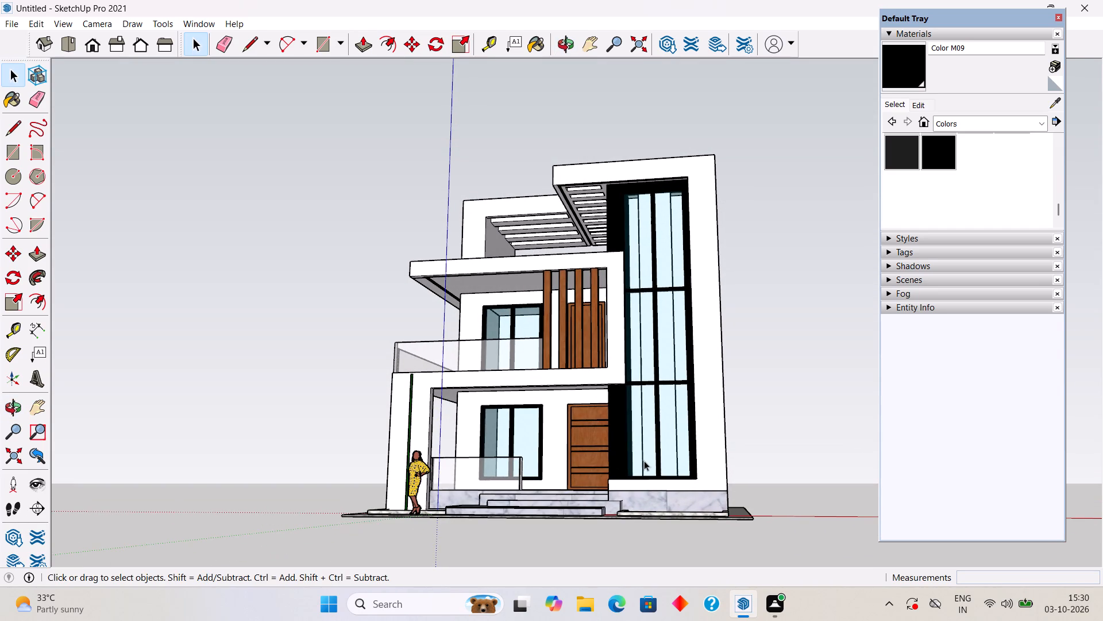
scroll(644, 461, up, 1)
middle_drag(647, 462, 739, 498)
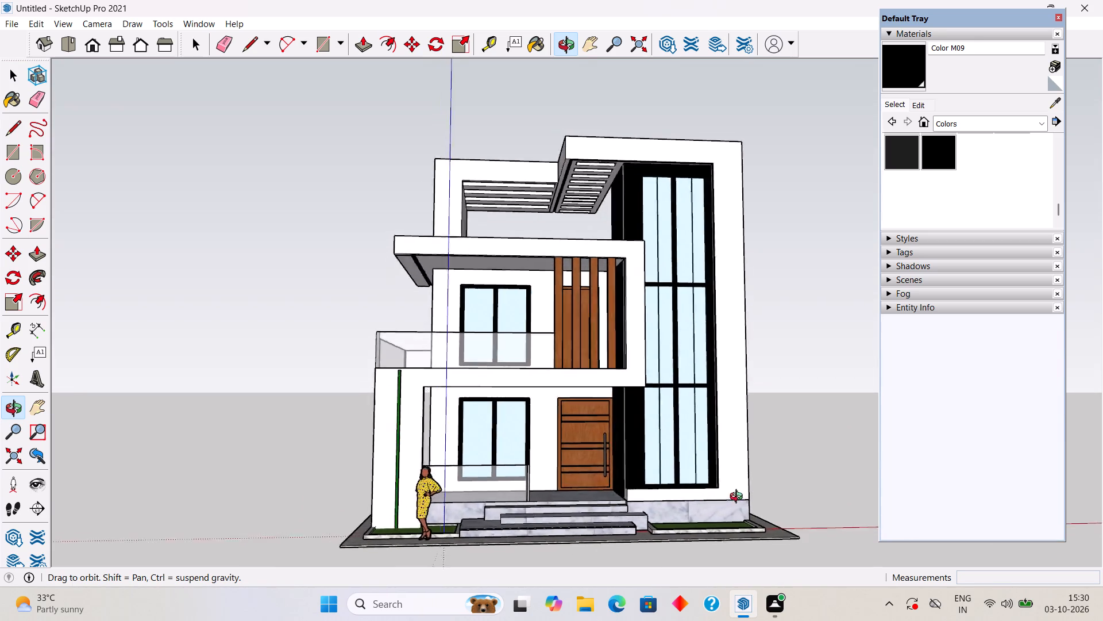
middle_drag(739, 498, 708, 486)
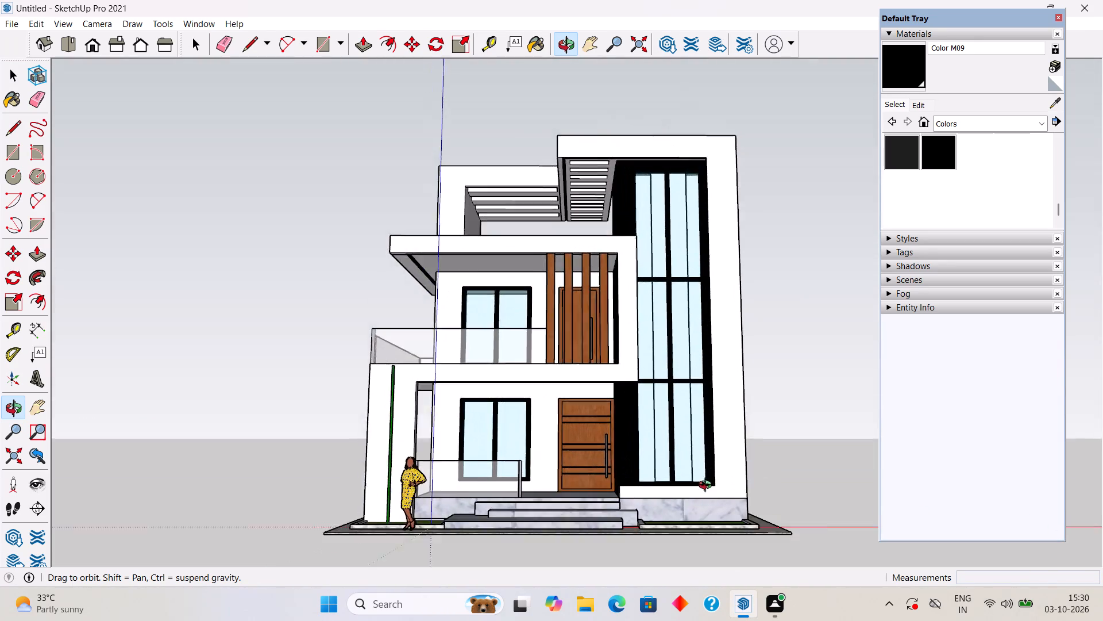
middle_drag(708, 486, 712, 499)
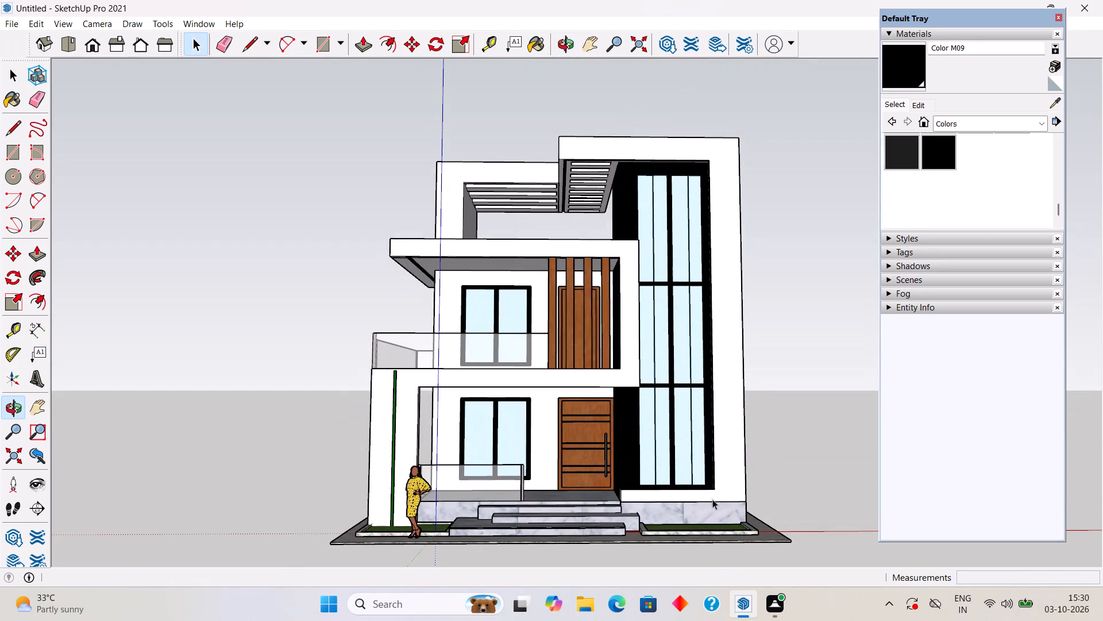
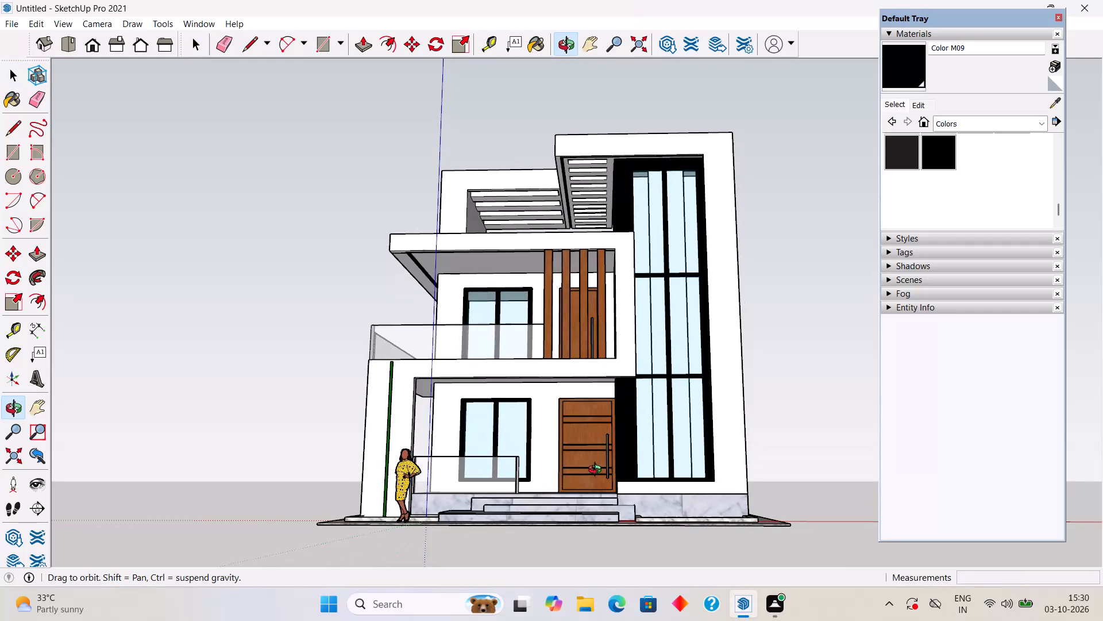
Examine the front facade, entrance steps and balcony of the house from low and raised viewpoints.
middle_drag(597, 471, 600, 450)
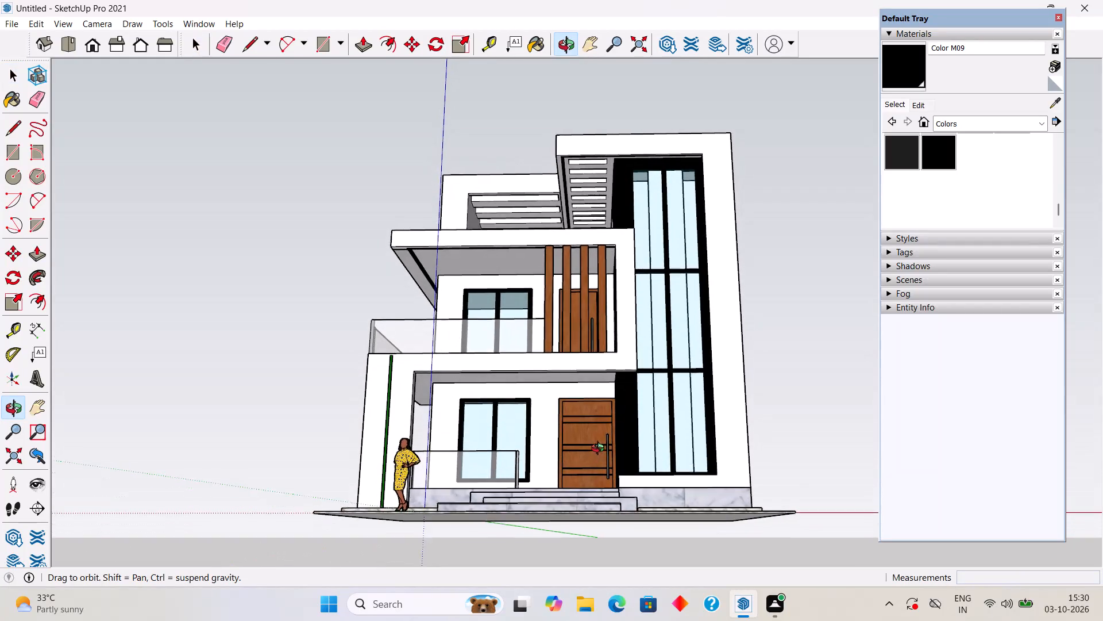
middle_drag(600, 450, 611, 446)
middle_drag(611, 446, 614, 465)
scroll(614, 465, up, 2)
middle_drag(615, 465, 619, 477)
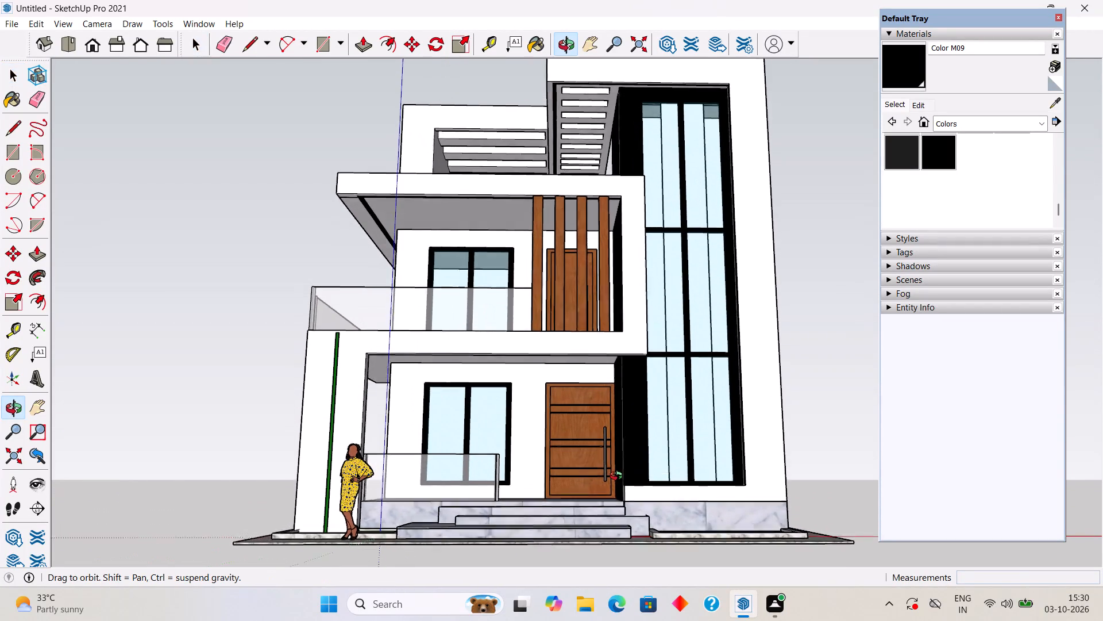
middle_drag(619, 477, 621, 487)
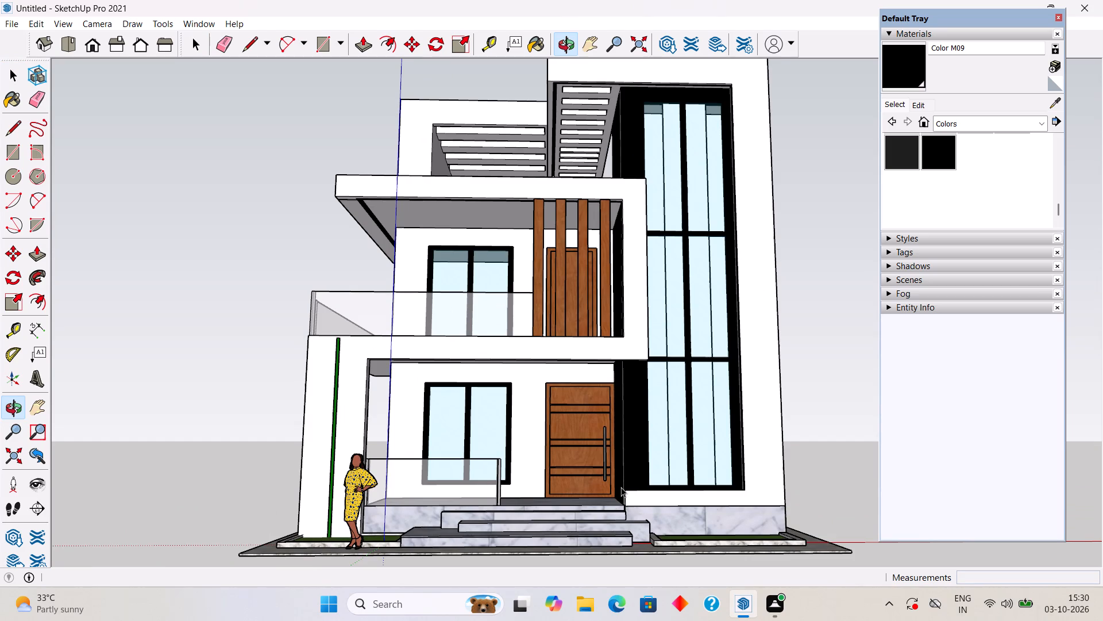
middle_drag(621, 487, 619, 467)
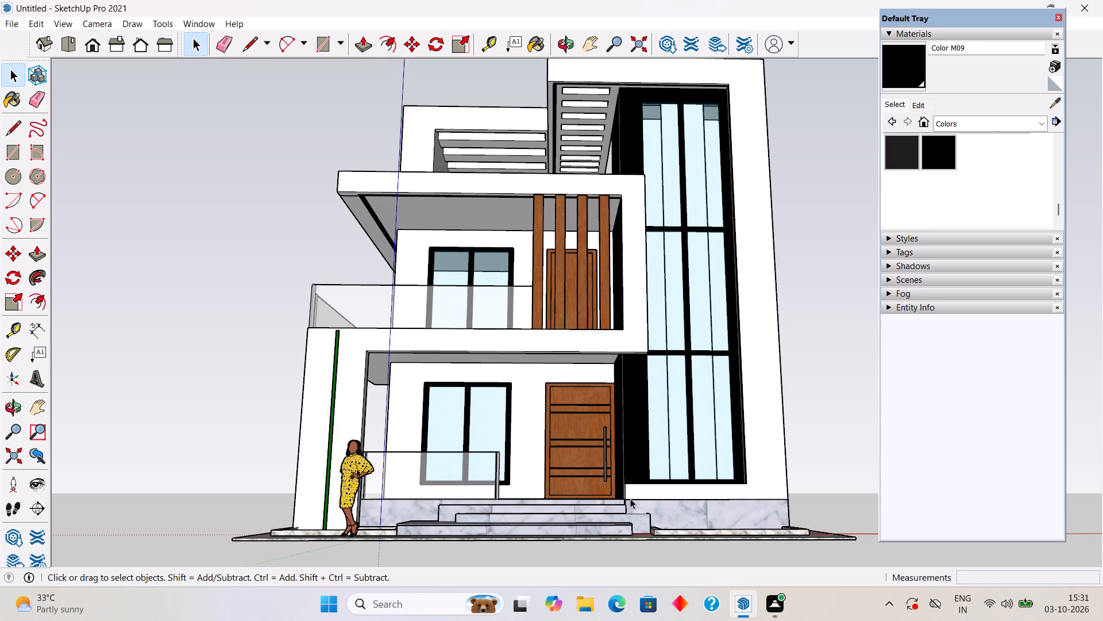
Select the entire house with its base and the human figure, move it about 17' away from the origin, and deselect it.
scroll(622, 493, down, 9)
drag(443, 260, 623, 535)
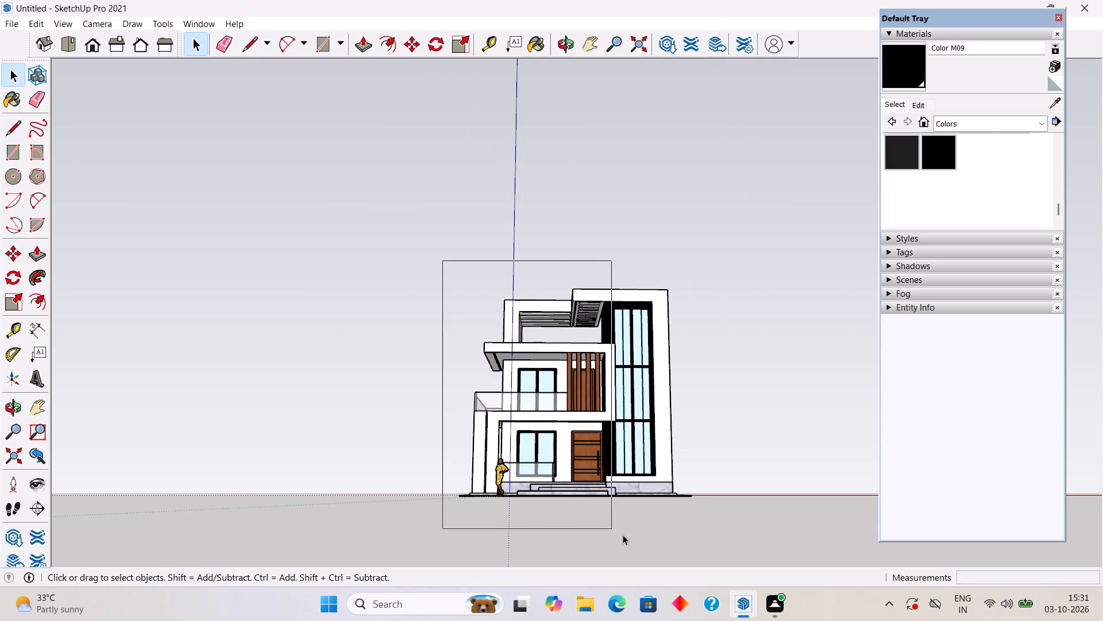
drag(623, 535, 735, 550)
middle_drag(705, 501, 524, 584)
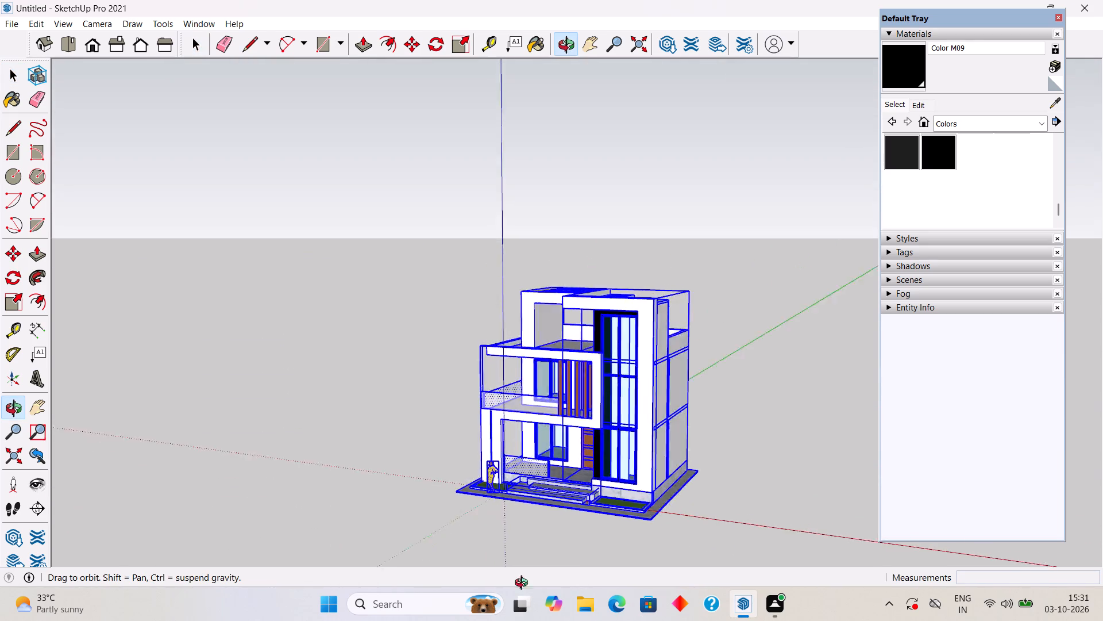
middle_drag(524, 584, 403, 551)
scroll(684, 470, up, 2)
key(m)
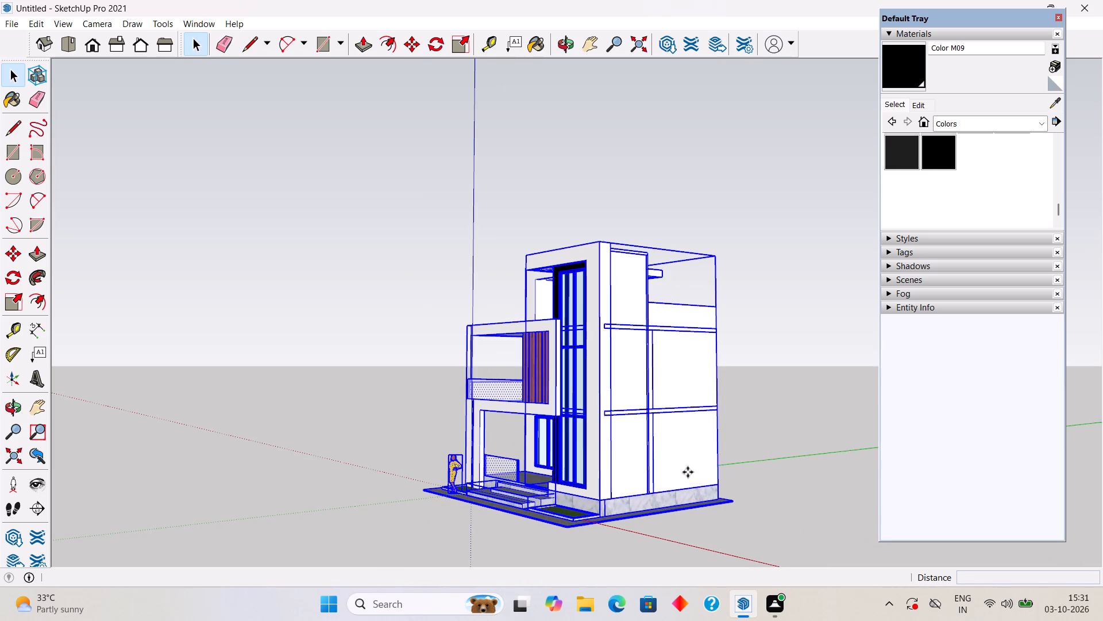
click(732, 503)
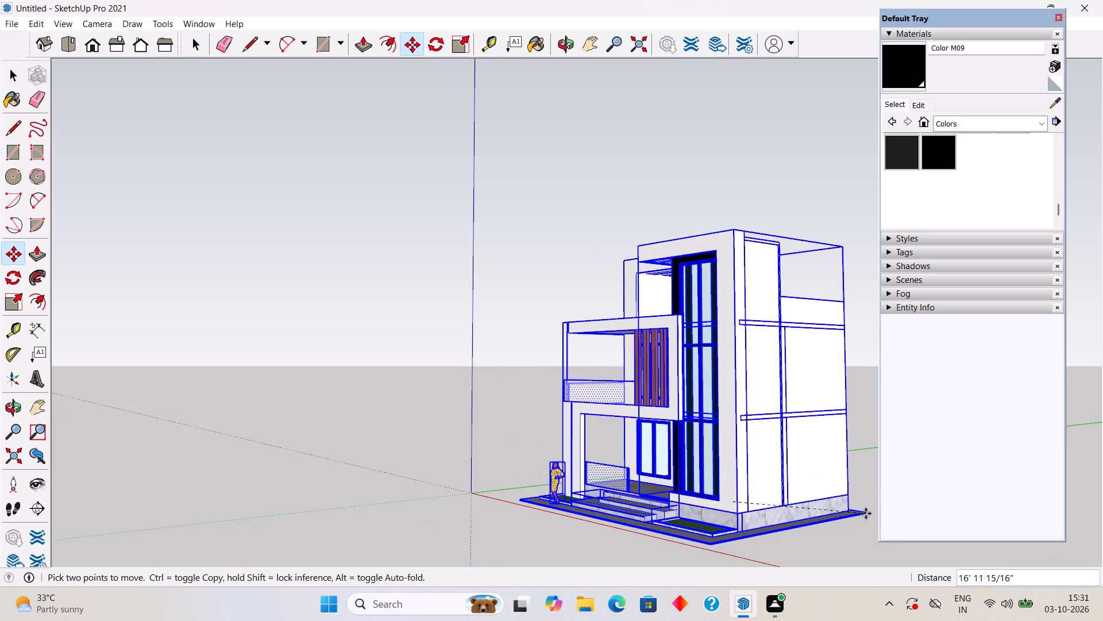
click(866, 513)
key(space)
click(507, 401)
scroll(511, 404, down, 3)
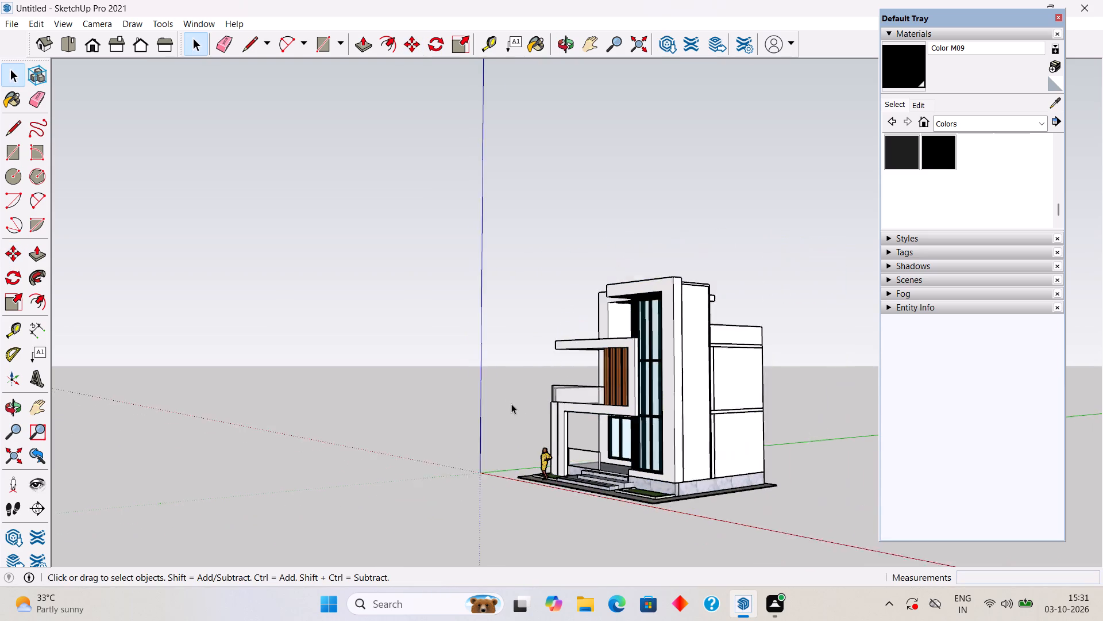
Delete the human scale figure standing in front of the entrance.
scroll(511, 404, down, 2)
middle_drag(580, 480, 956, 476)
middle_drag(542, 492, 681, 540)
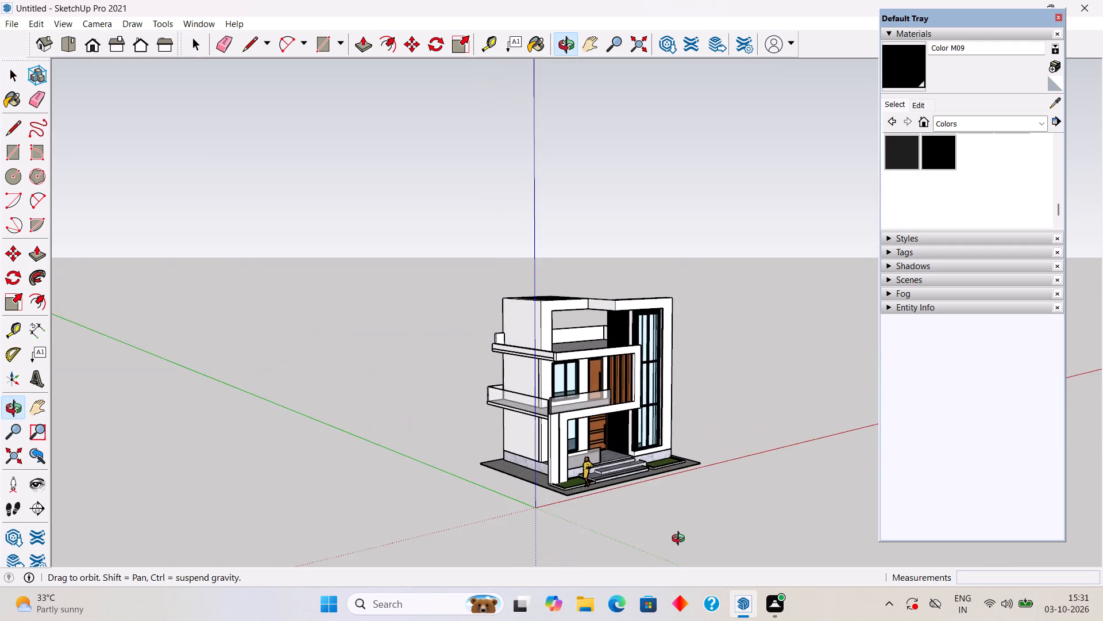
middle_drag(681, 540, 630, 525)
scroll(604, 435, up, 6)
middle_drag(588, 431, 527, 427)
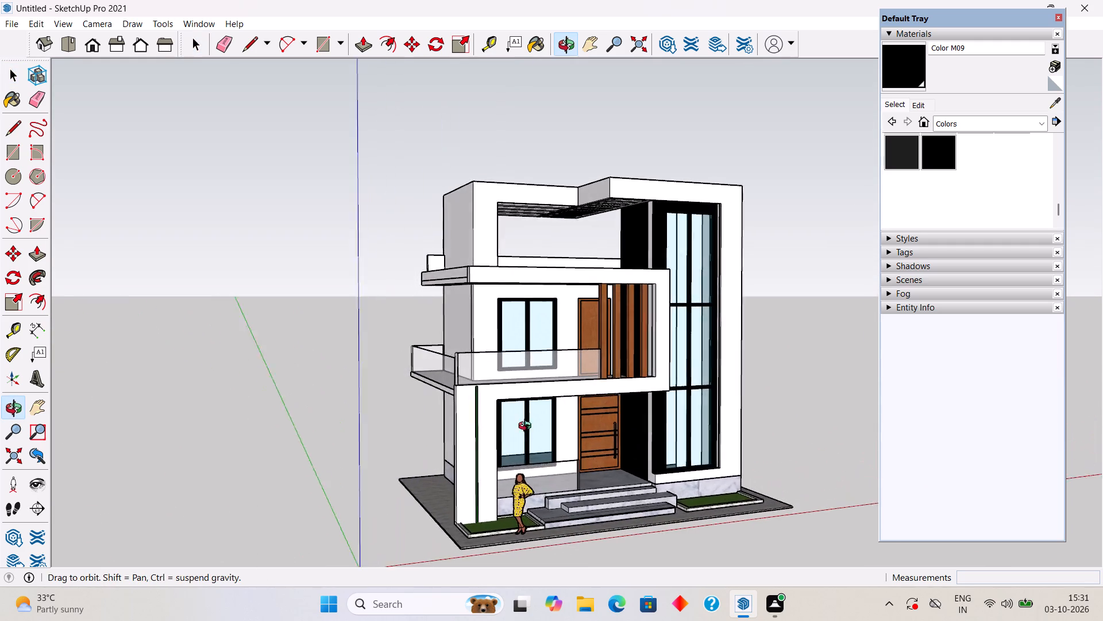
middle_drag(527, 427, 505, 426)
scroll(533, 444, up, 3)
middle_drag(529, 450, 470, 444)
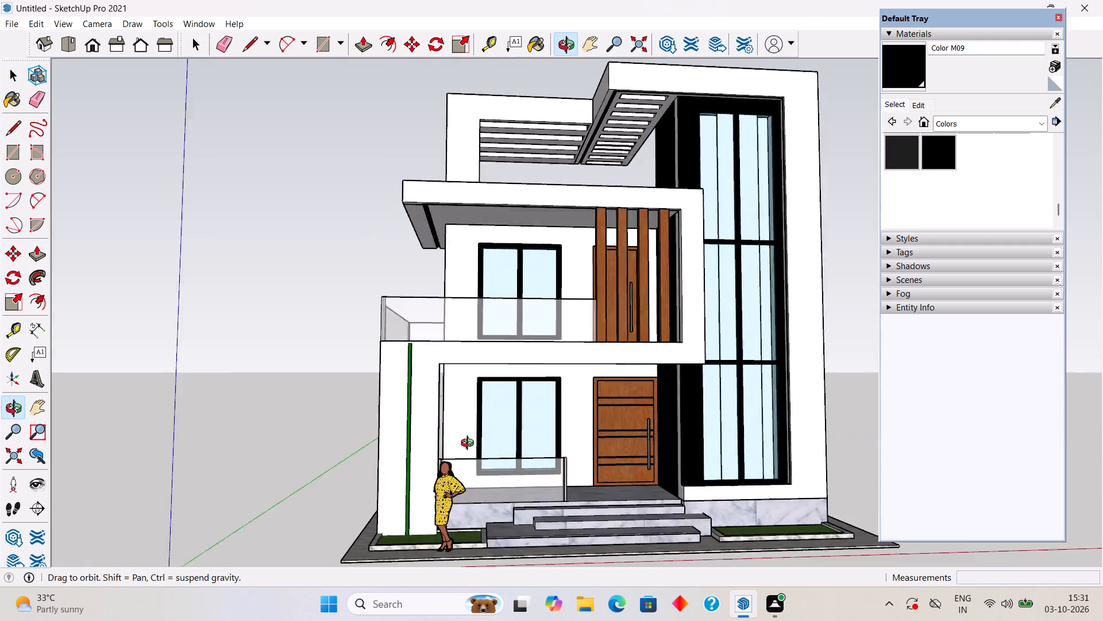
middle_drag(470, 444, 464, 463)
click(444, 527)
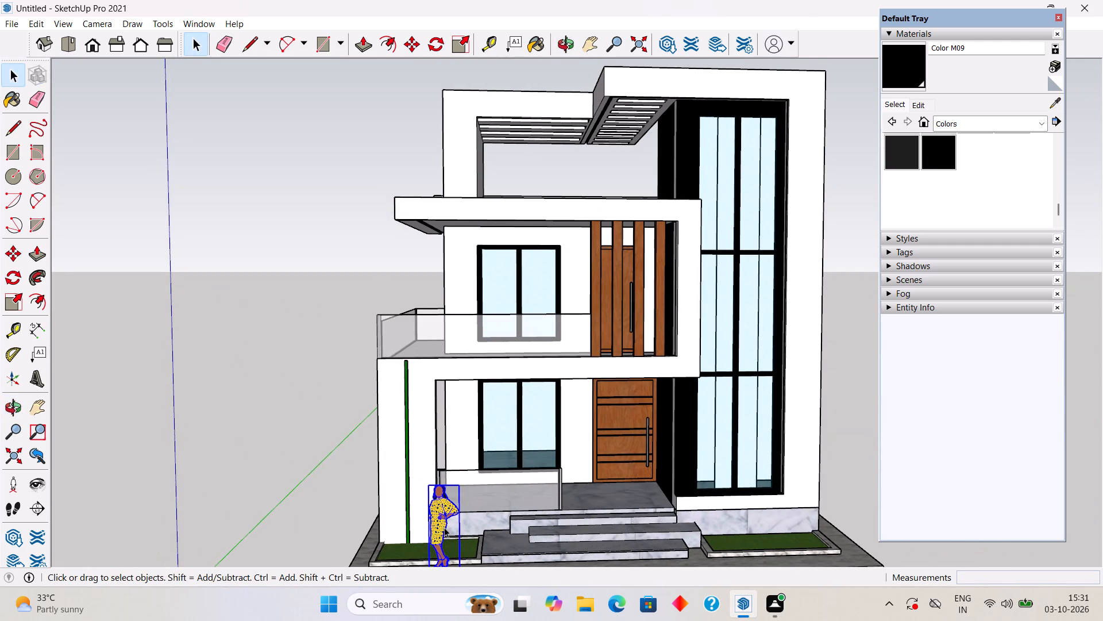
key(Delete)
Examine the whole house from the front and from the glazed tower's side.
scroll(449, 515, down, 10)
middle_drag(462, 524, 466, 546)
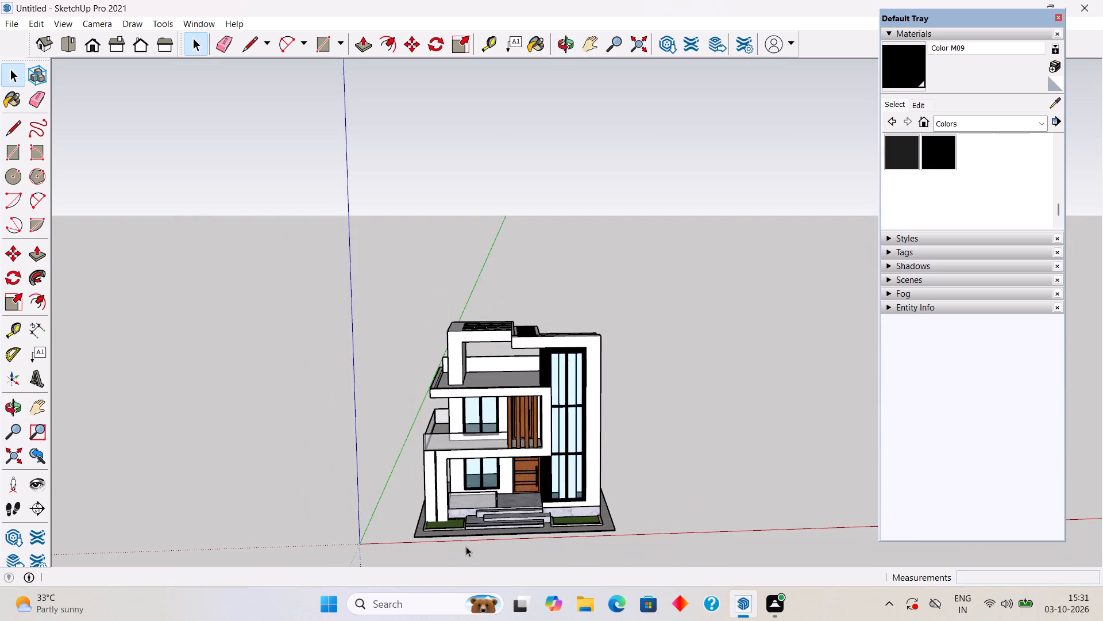
scroll(479, 530, up, 8)
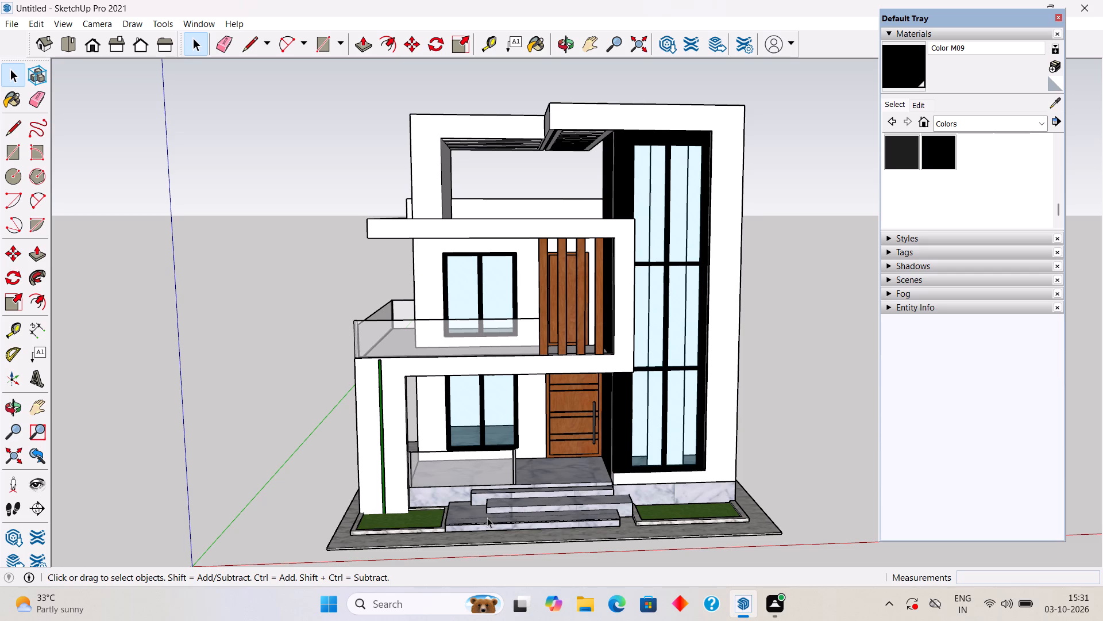
middle_drag(550, 466, 529, 445)
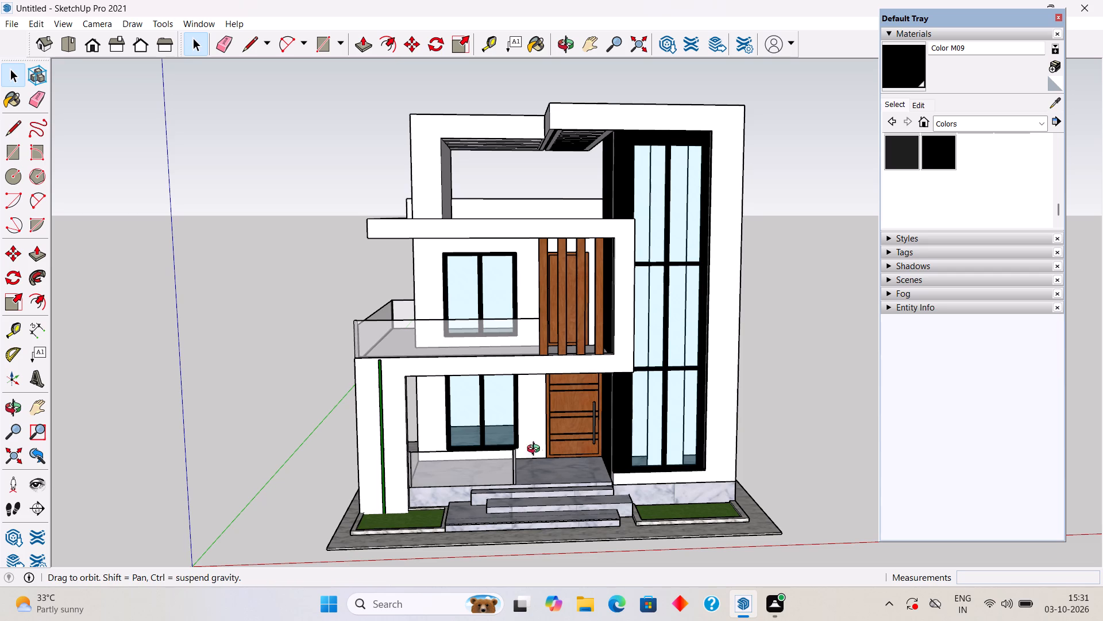
middle_drag(529, 445, 458, 415)
middle_drag(595, 448, 562, 419)
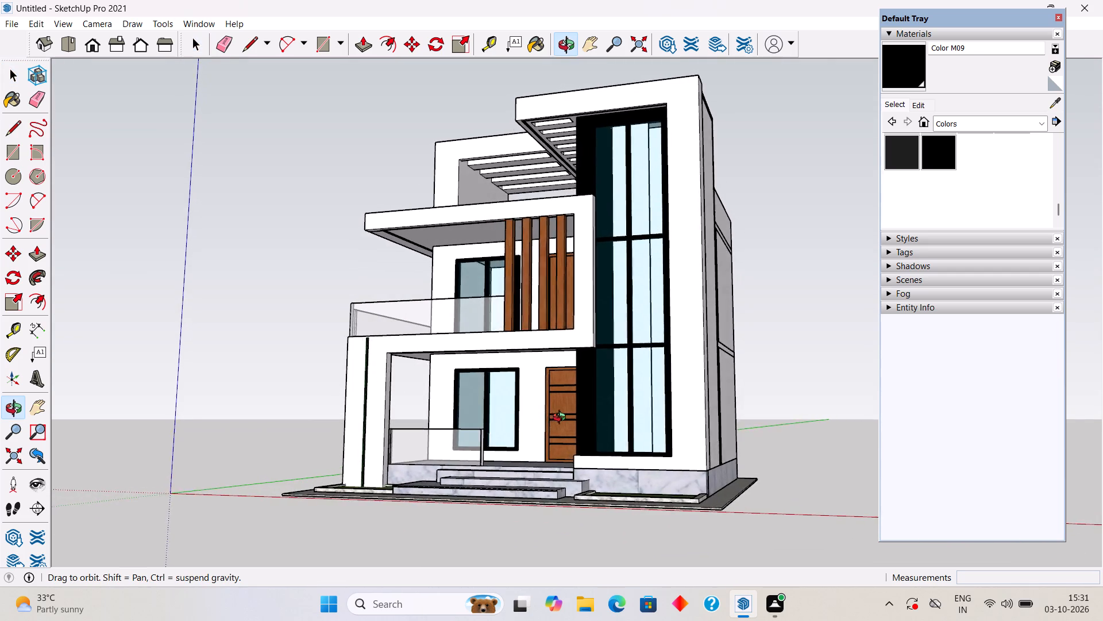
middle_drag(562, 419, 583, 421)
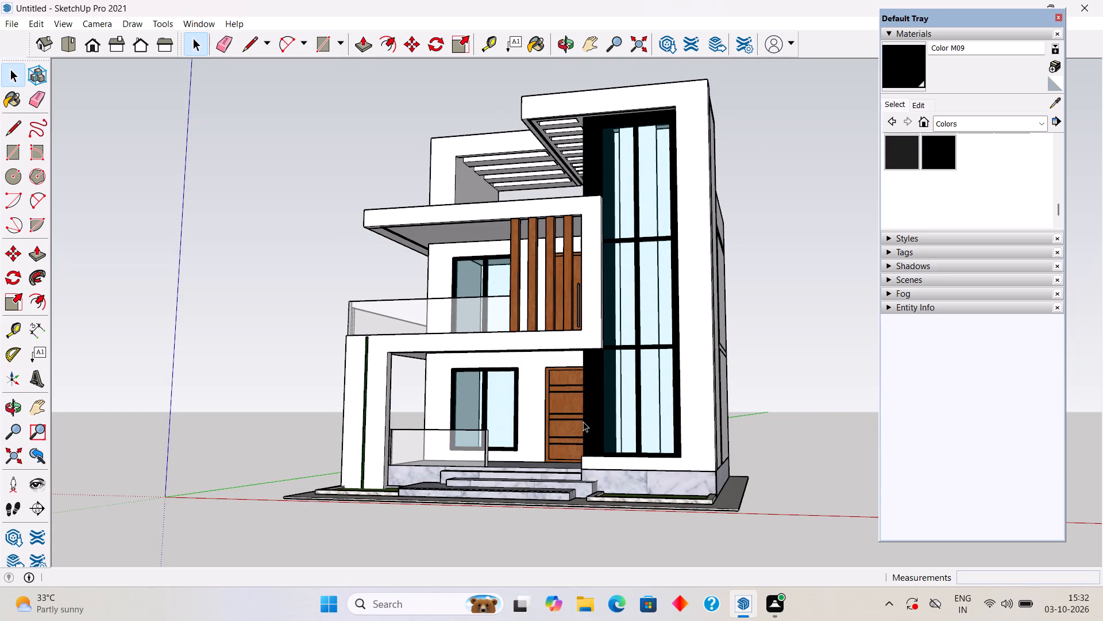
Paint the front marble plinth below the tall glazed tower window with white Color M00, and leave the group.
scroll(712, 509, up, 8)
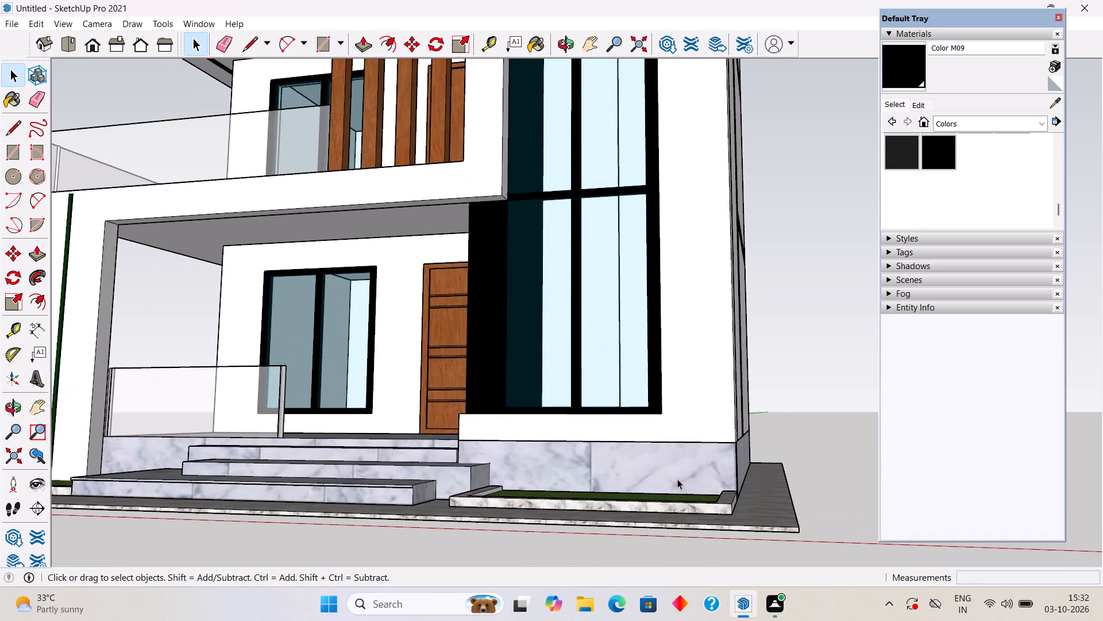
scroll(673, 474, down, 4)
triple_click(673, 474)
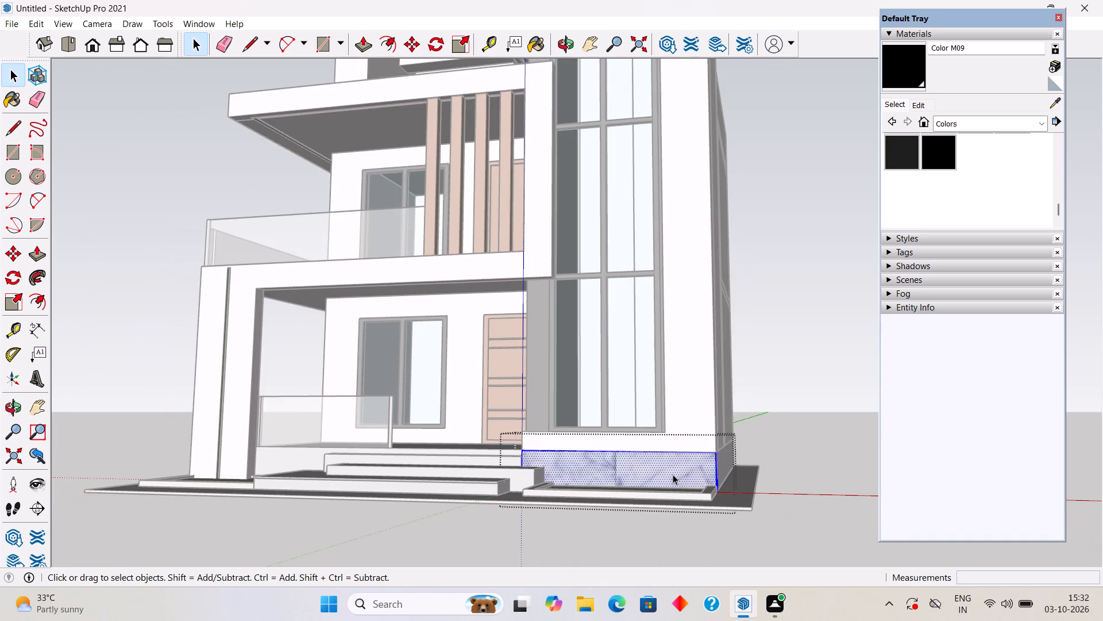
scroll(962, 152, up, 2)
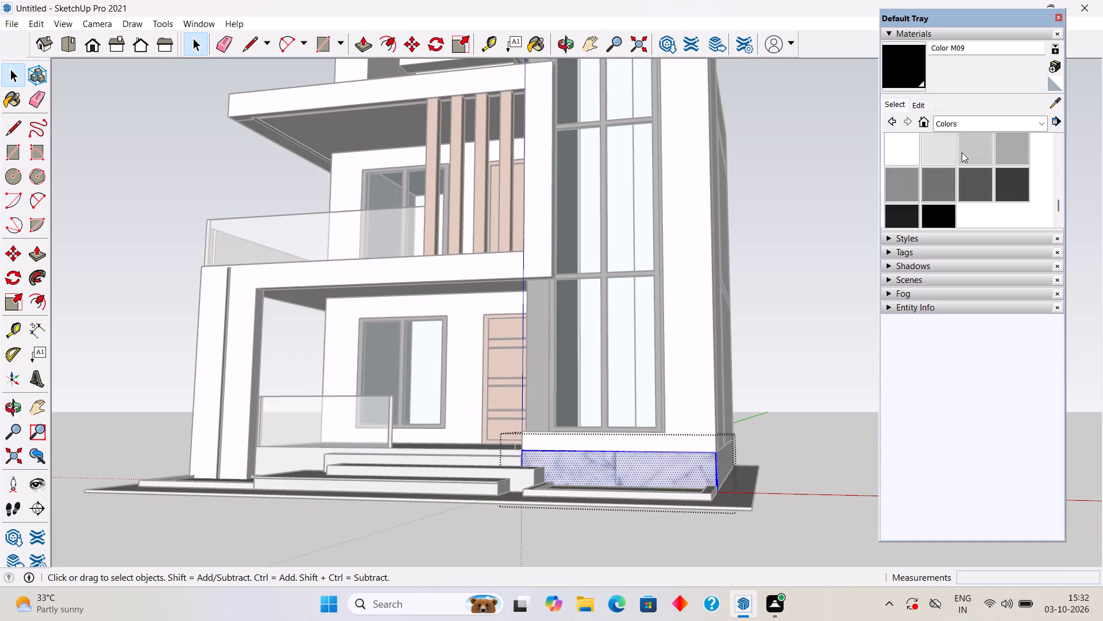
click(905, 214)
click(693, 473)
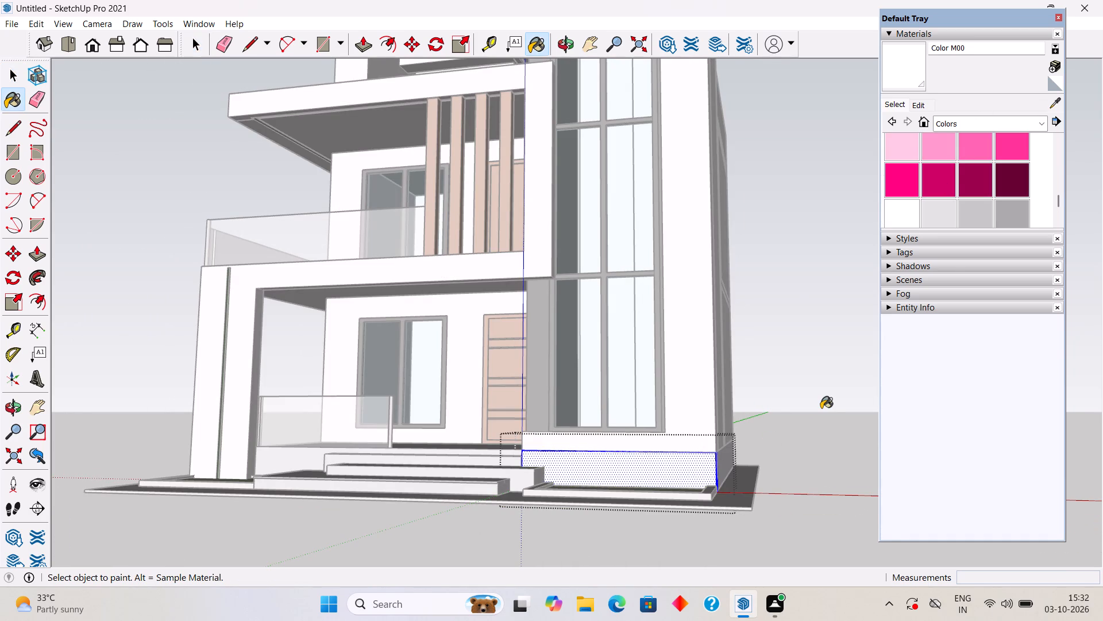
scroll(821, 408, down, 5)
middle_drag(796, 413, 603, 475)
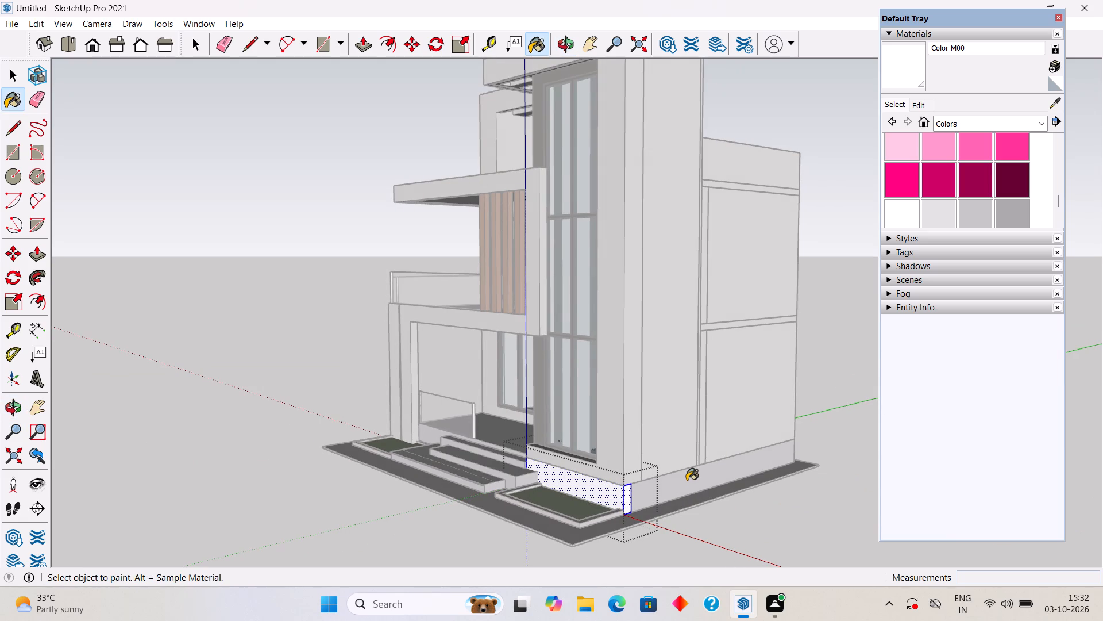
click(687, 480)
key(space)
click(697, 523)
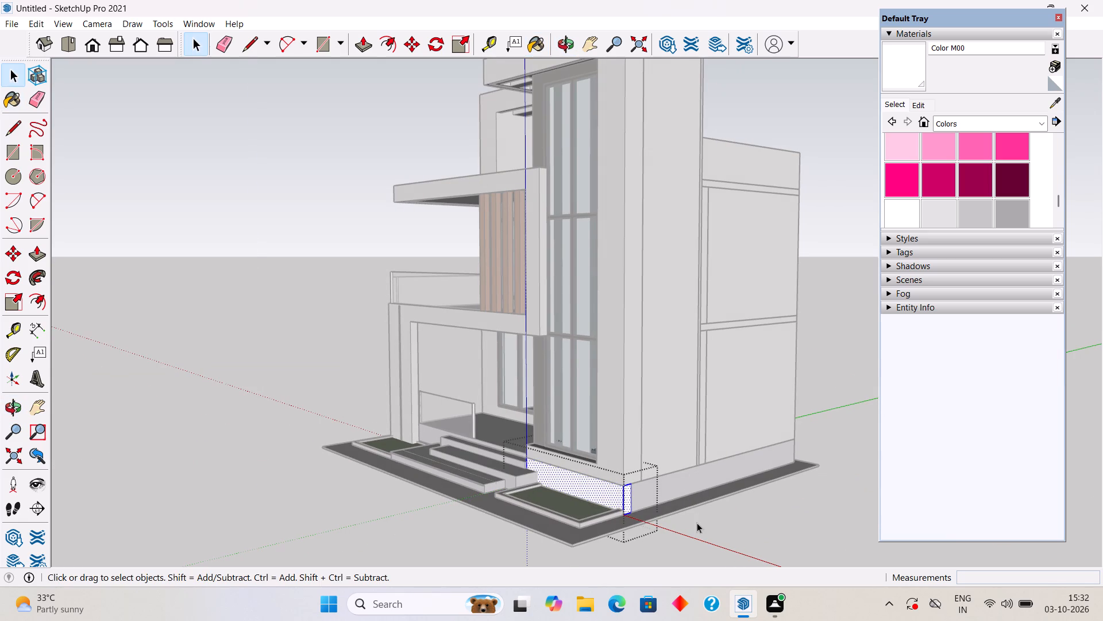
Examine the white front plinth and its corner with the marble side plinth, together with the overall facade, from several angles.
middle_drag(657, 486, 704, 494)
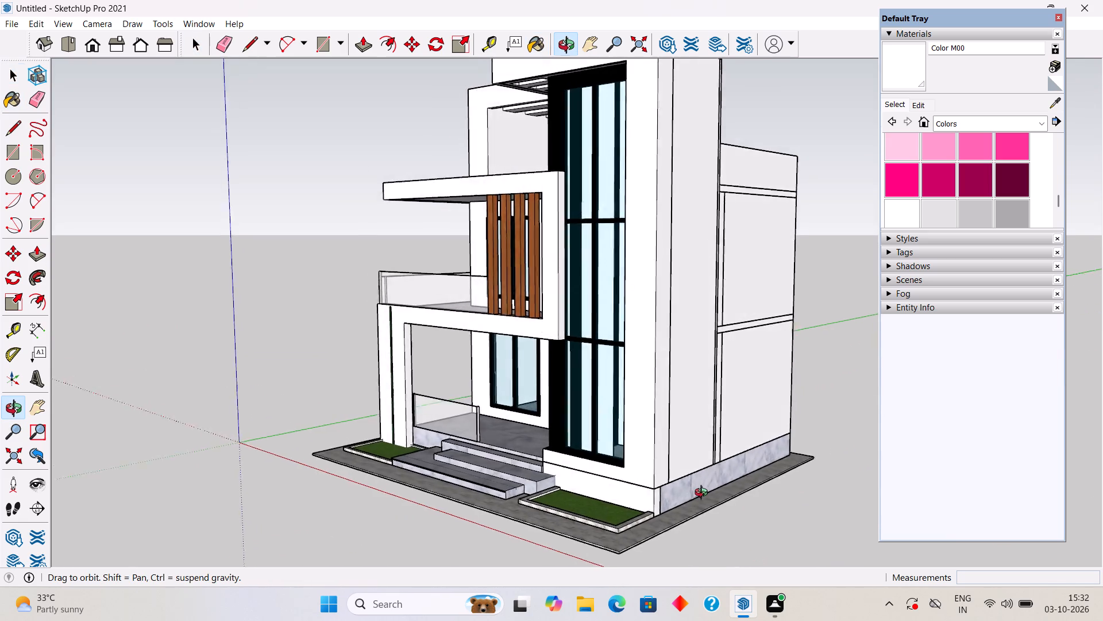
middle_drag(704, 494, 919, 473)
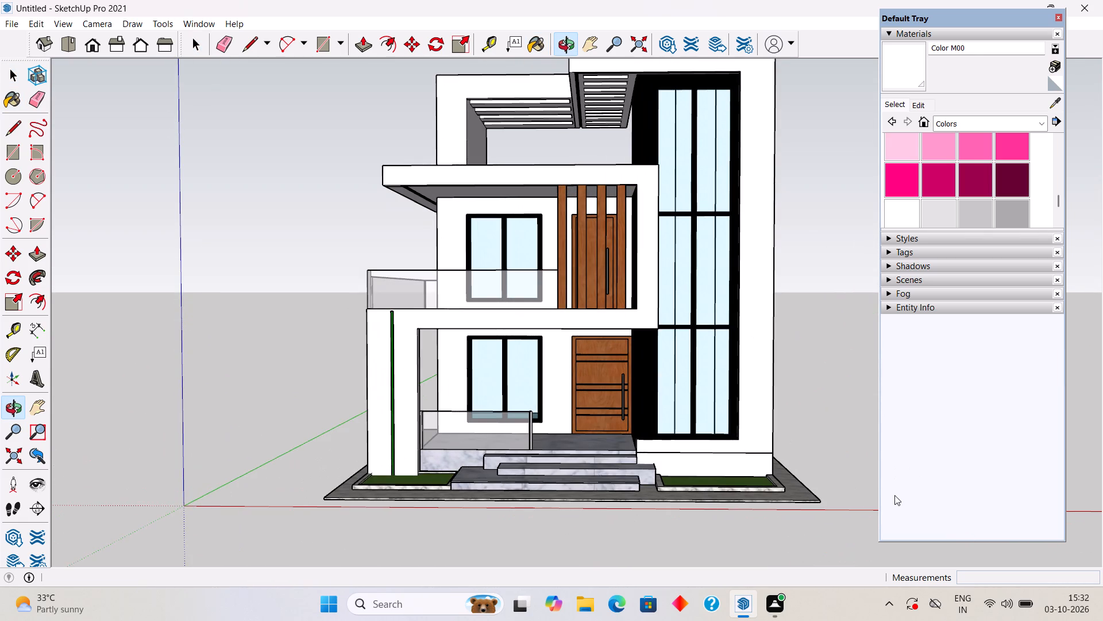
middle_drag(772, 462, 786, 455)
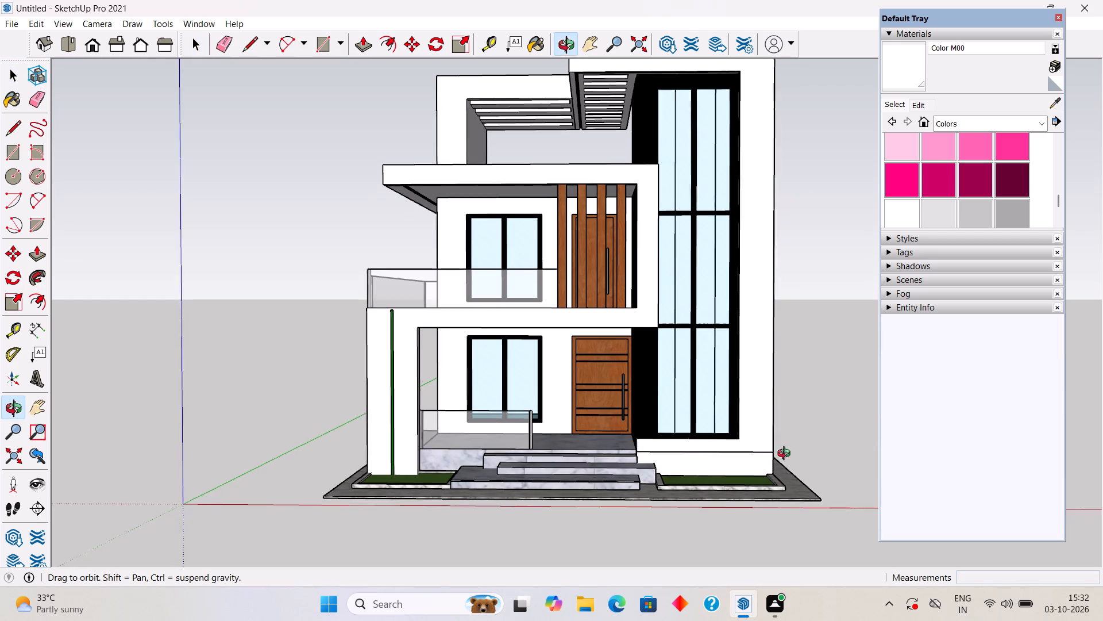
middle_drag(786, 455, 1081, 559)
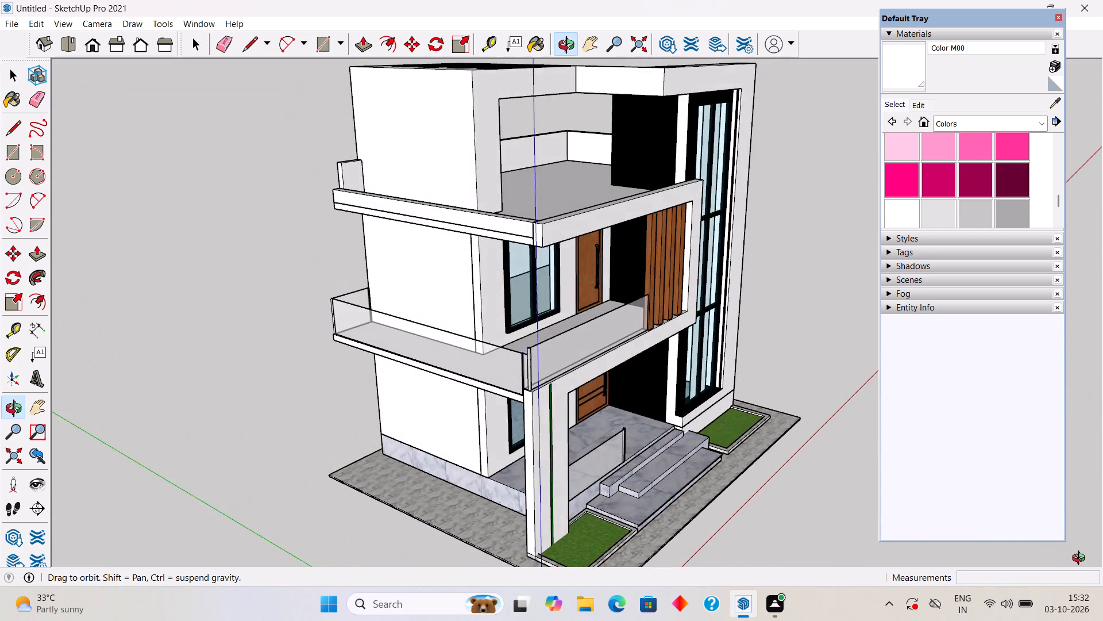
middle_drag(1081, 559, 786, 502)
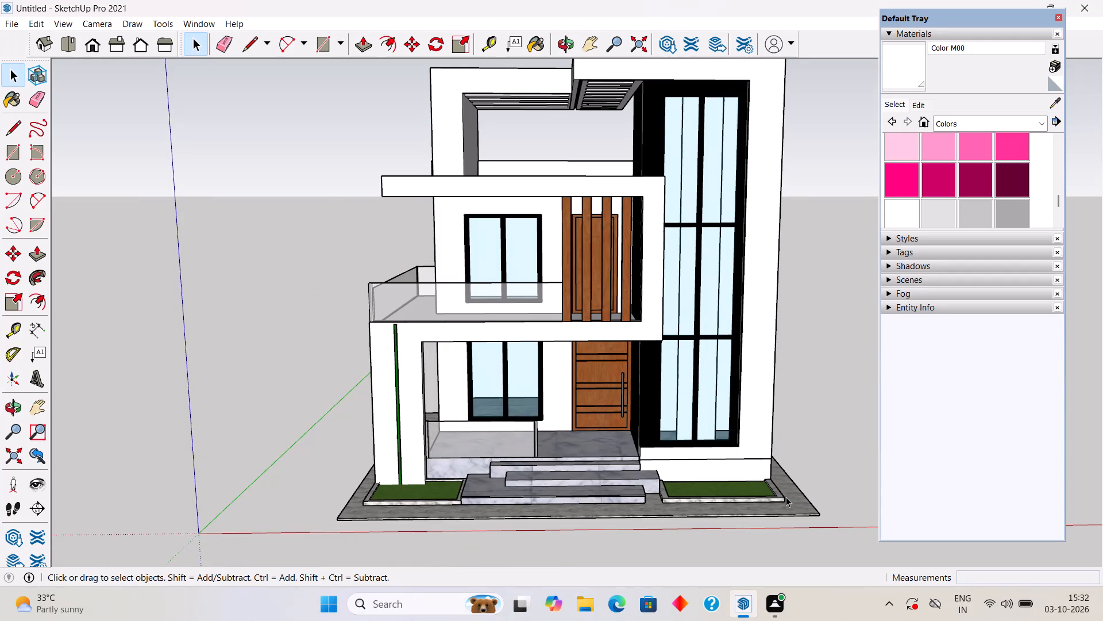
scroll(710, 427, up, 3)
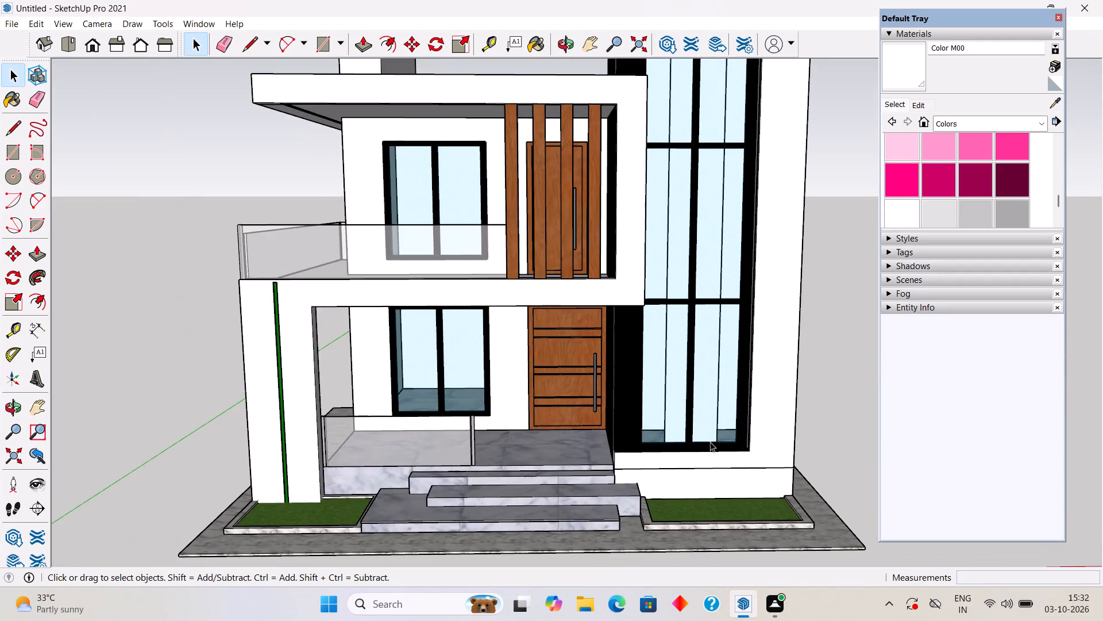
scroll(719, 535, up, 7)
middle_drag(714, 436, 581, 300)
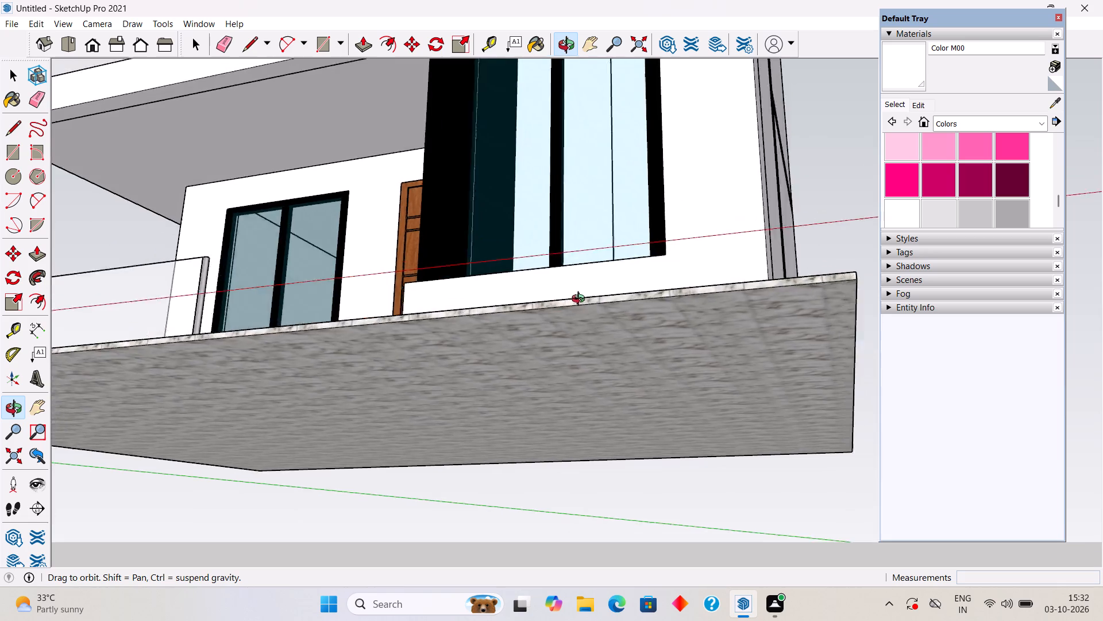
middle_drag(581, 300, 502, 348)
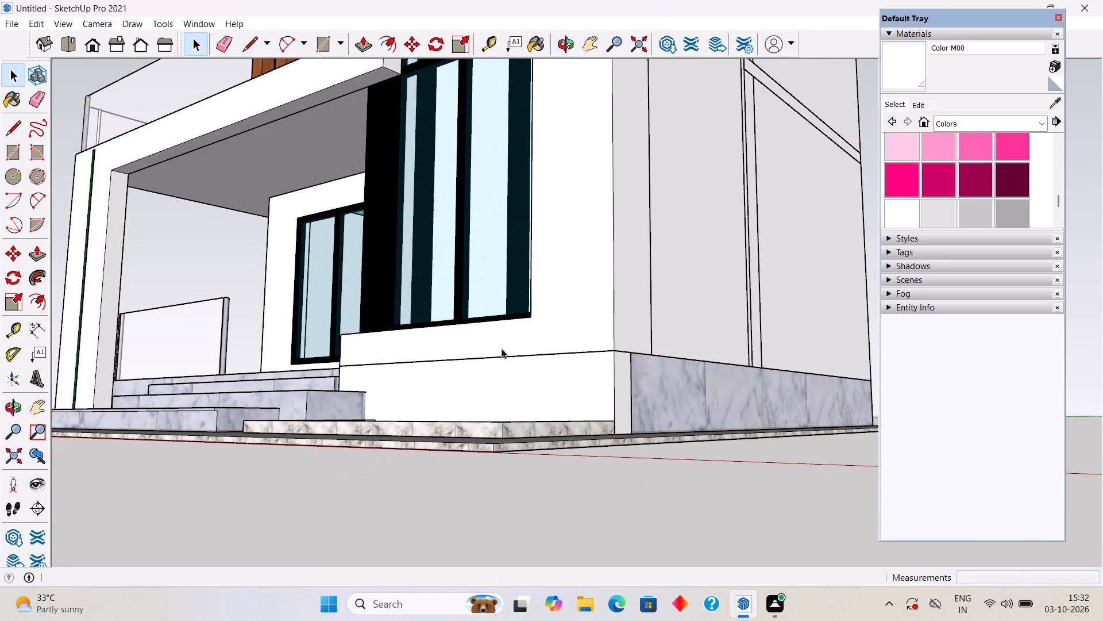
scroll(615, 386, up, 6)
middle_drag(662, 409, 662, 431)
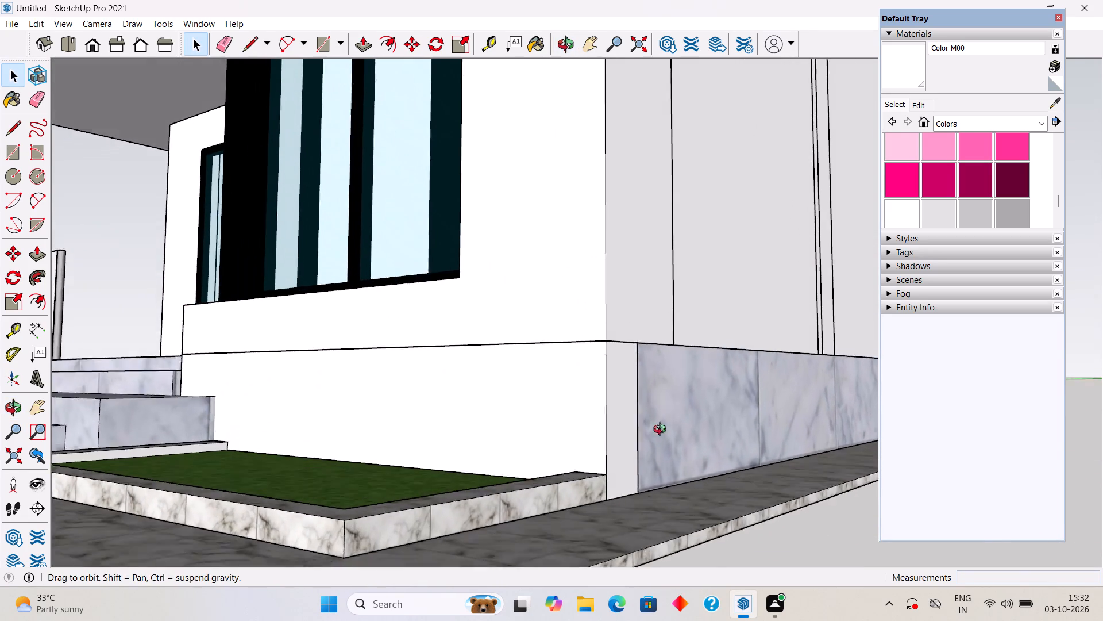
middle_drag(662, 431, 665, 501)
scroll(665, 501, down, 8)
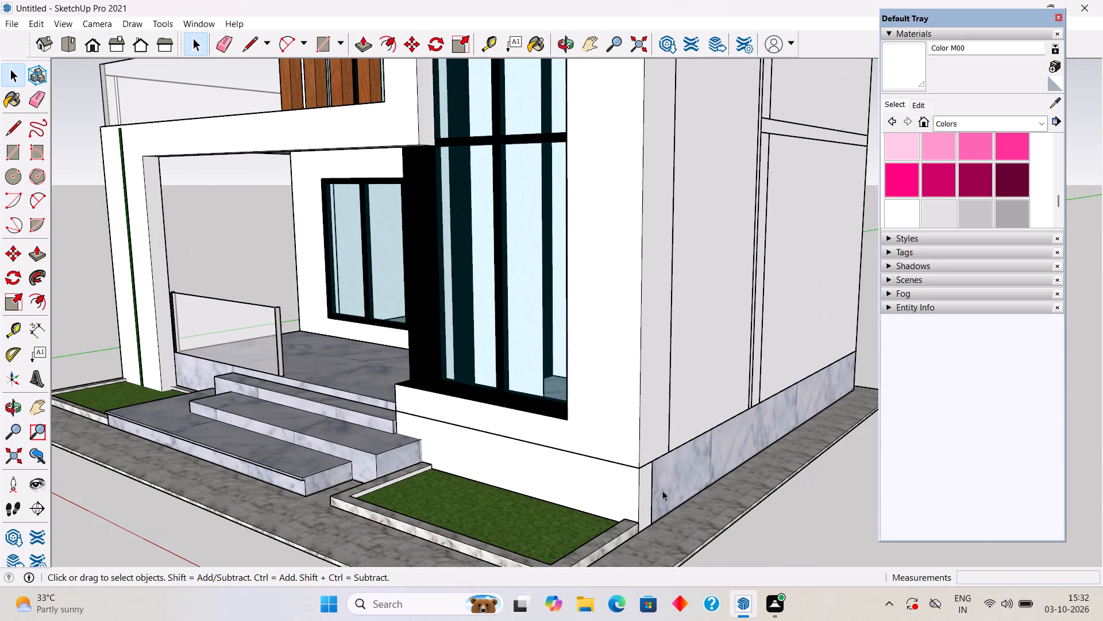
scroll(660, 492, down, 3)
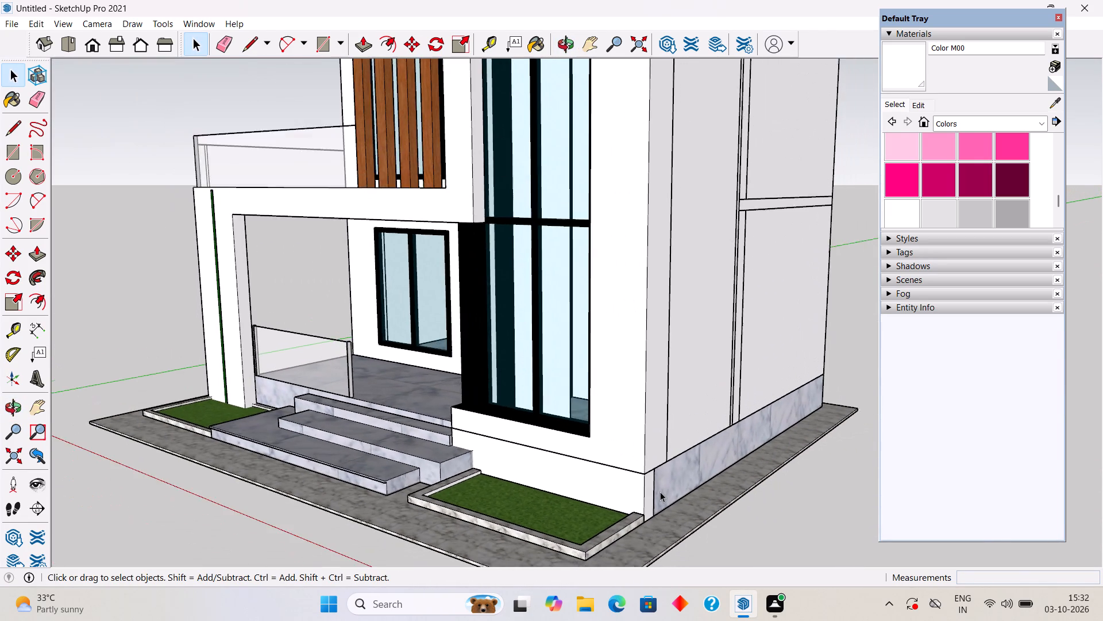
Examine the entrance steps, lawn beds, balconies and whole front facade of the house from raised and low viewpoints.
scroll(660, 492, down, 8)
middle_drag(663, 458, 653, 459)
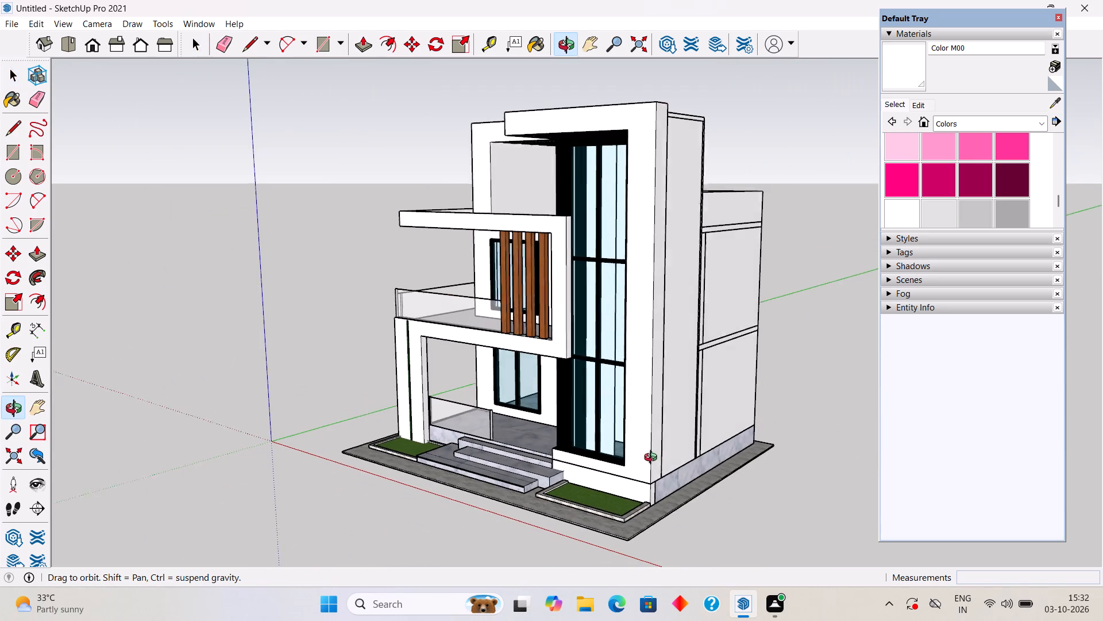
middle_drag(653, 459, 949, 444)
scroll(520, 476, up, 4)
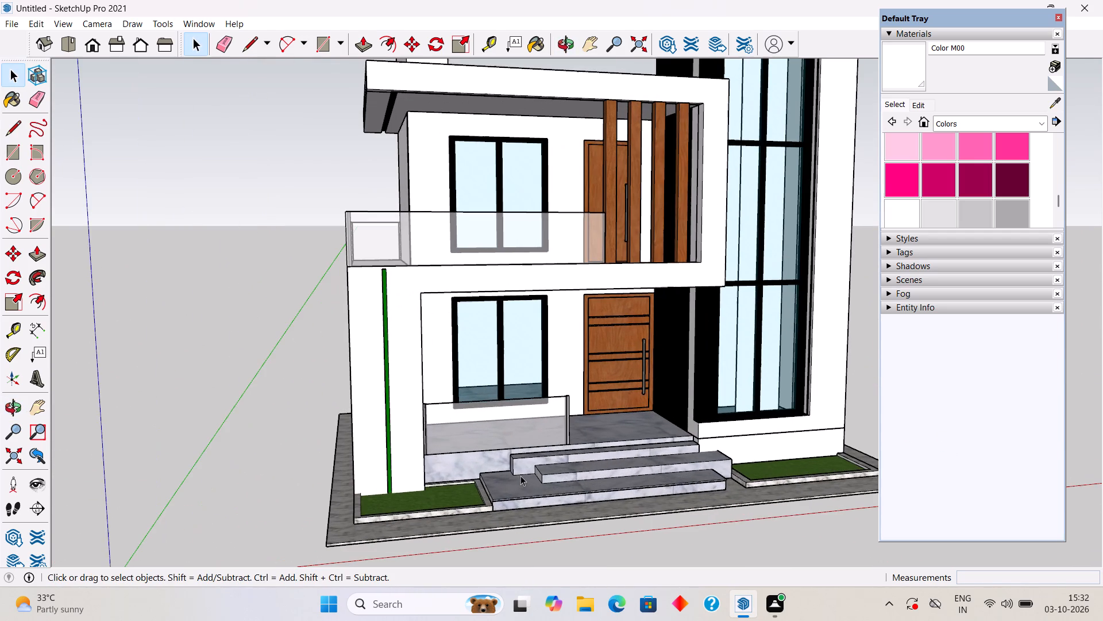
middle_drag(520, 467, 435, 510)
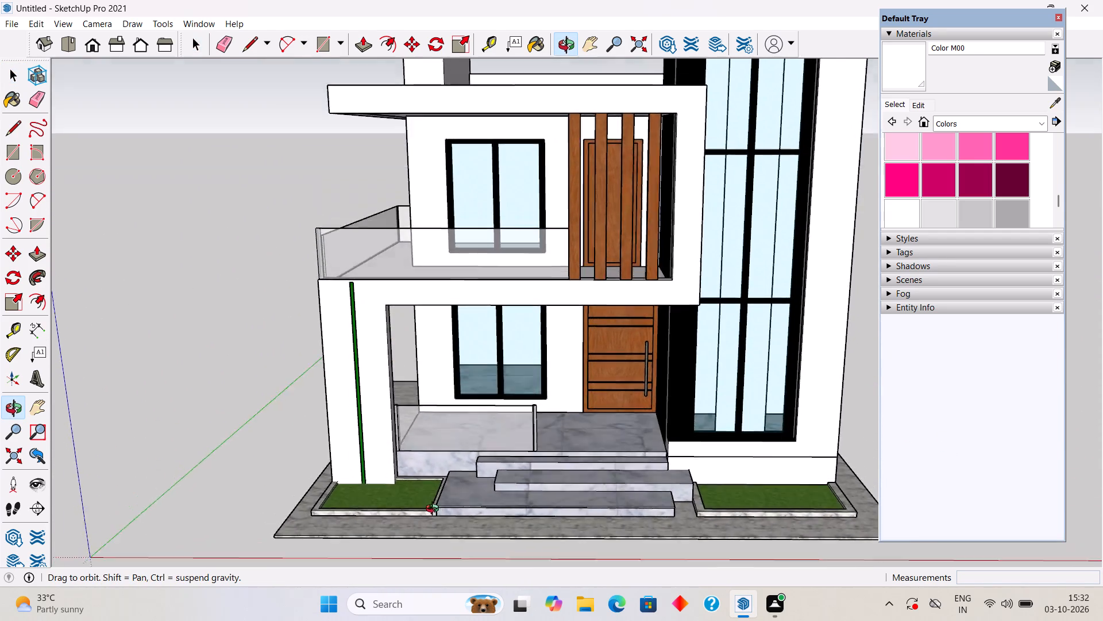
middle_drag(435, 510, 464, 497)
scroll(445, 504, down, 8)
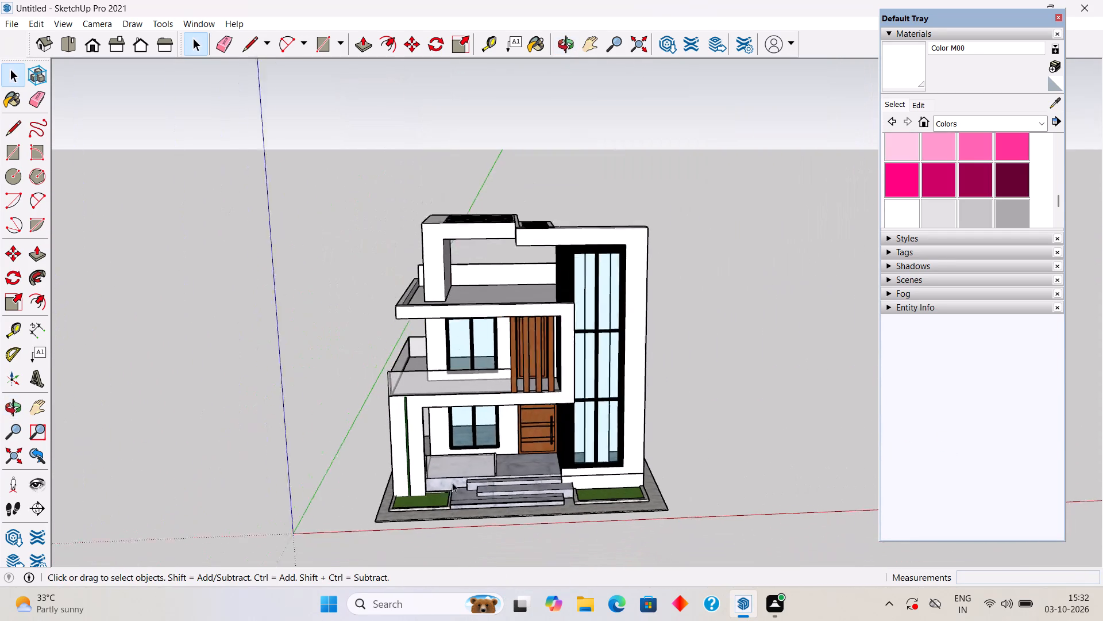
scroll(452, 482, down, 1)
scroll(487, 346, up, 1)
middle_drag(497, 318, 522, 187)
scroll(541, 322, up, 1)
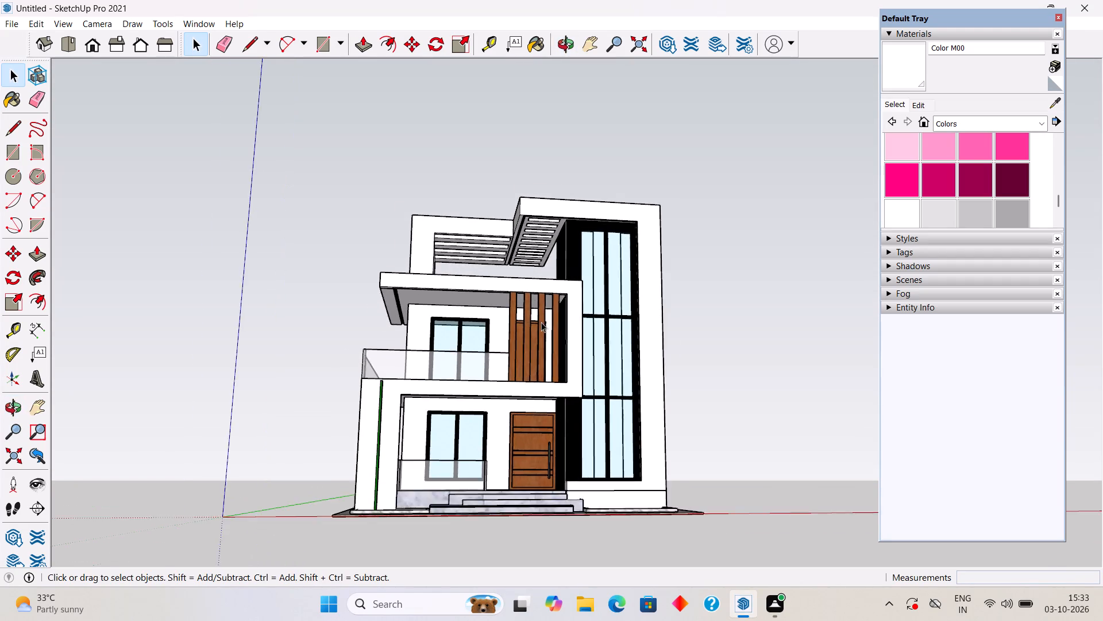
scroll(541, 322, up, 2)
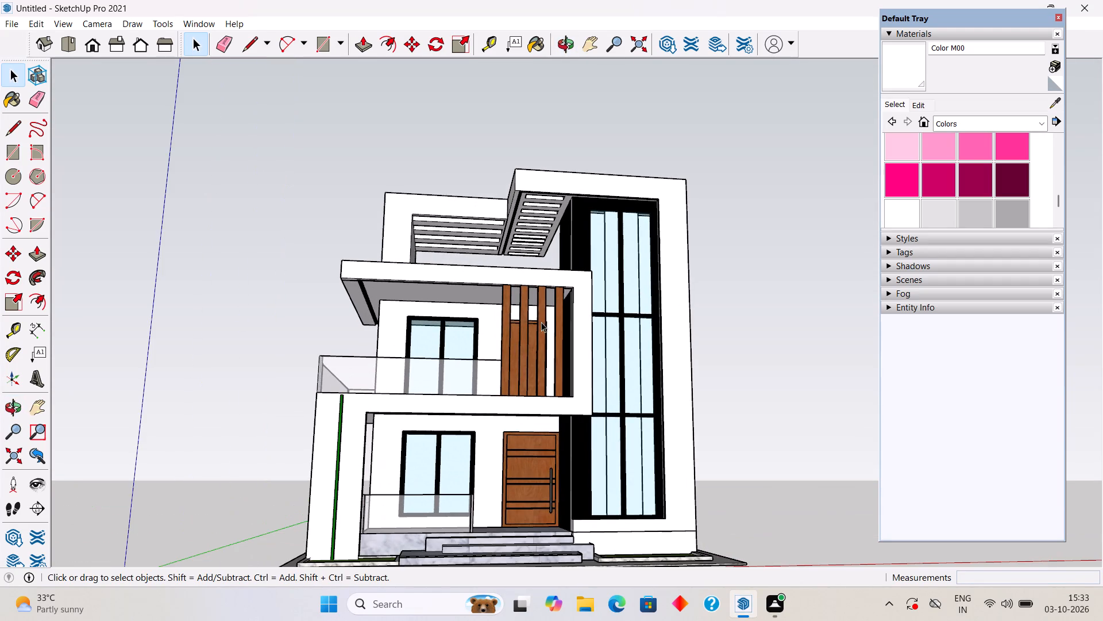
Examine the front facade from above and from ground level, including the roof pergola, wooden slats and glazed tower.
middle_drag(541, 322, 539, 429)
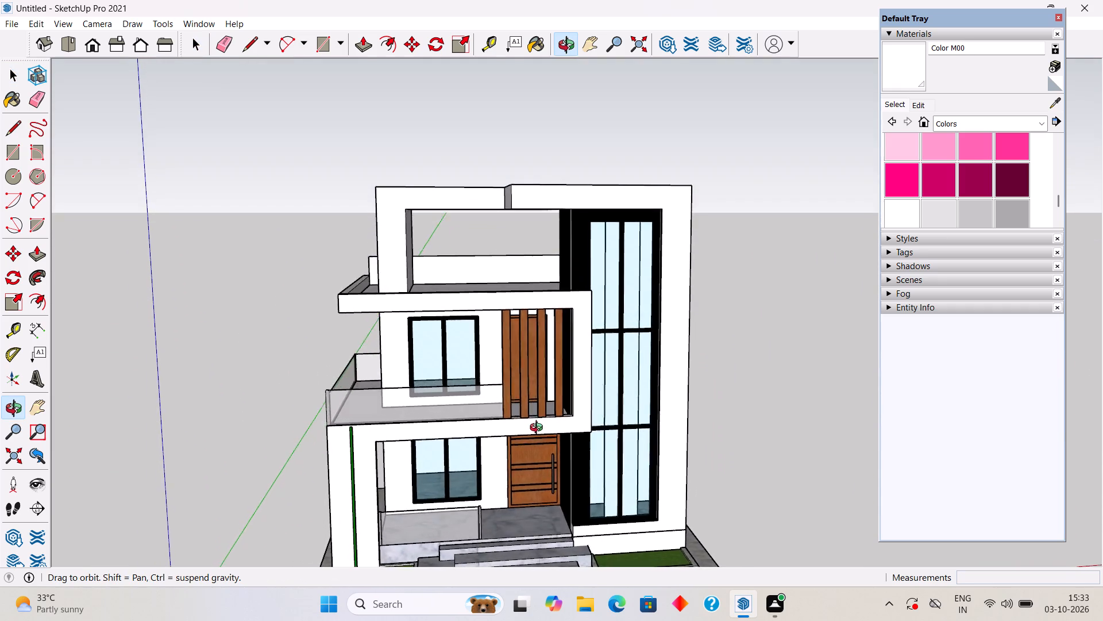
middle_drag(539, 429, 423, 356)
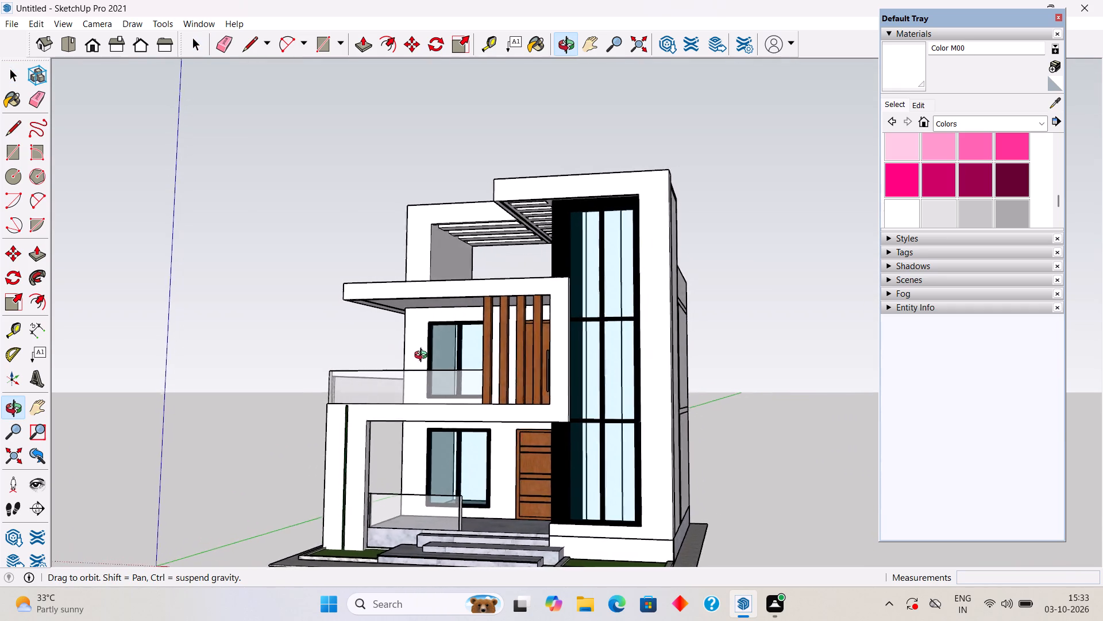
middle_drag(423, 356, 430, 339)
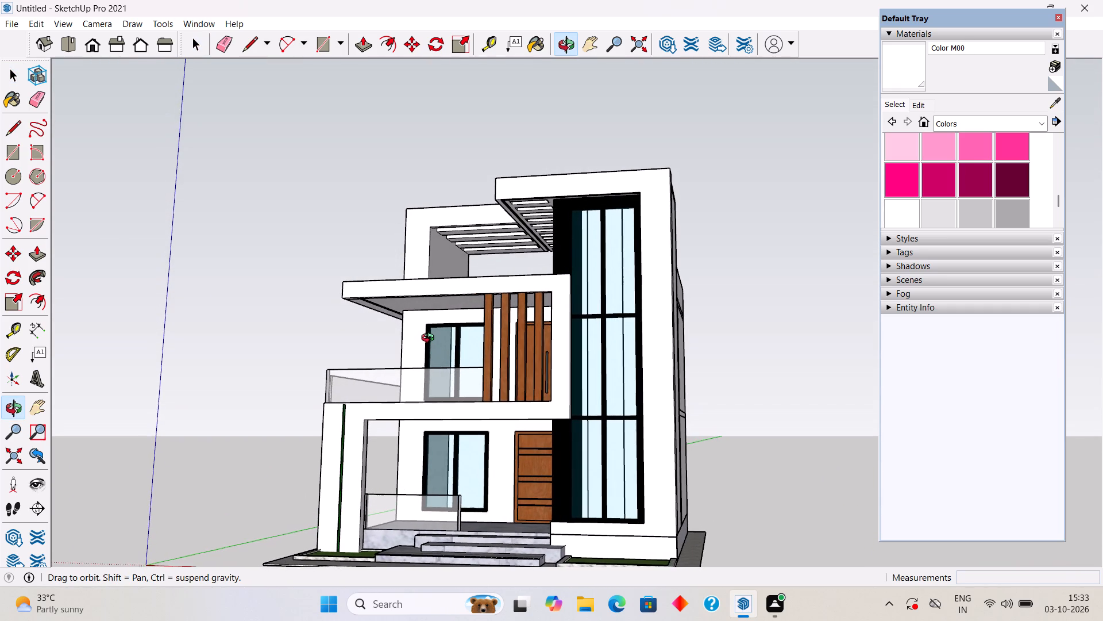
middle_drag(430, 339, 427, 297)
scroll(427, 297, up, 2)
scroll(427, 297, down, 2)
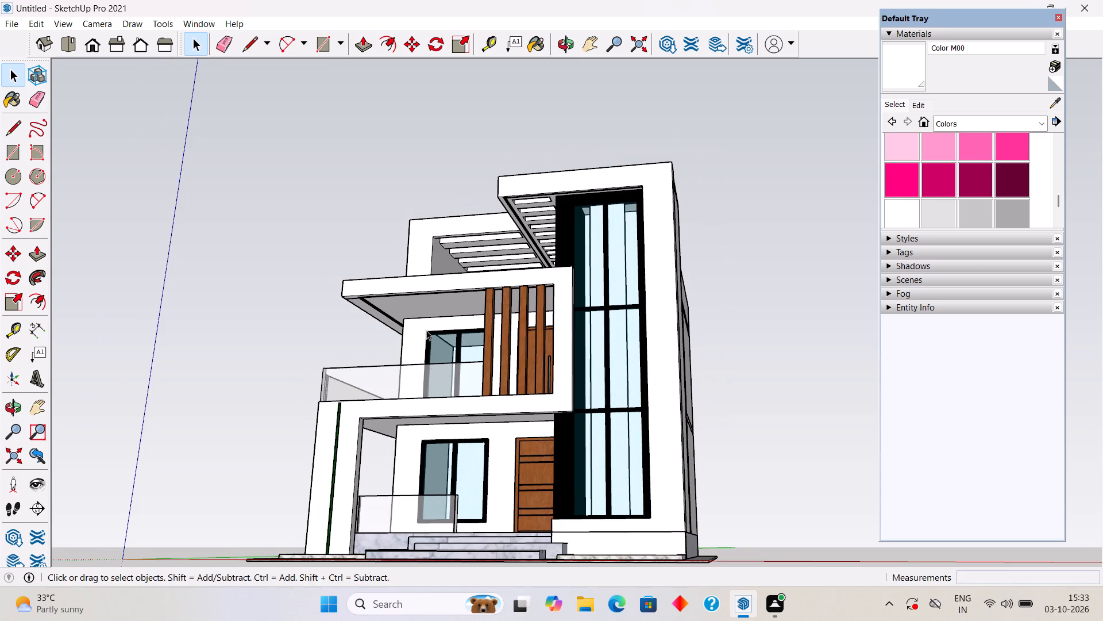
scroll(341, 493, down, 1)
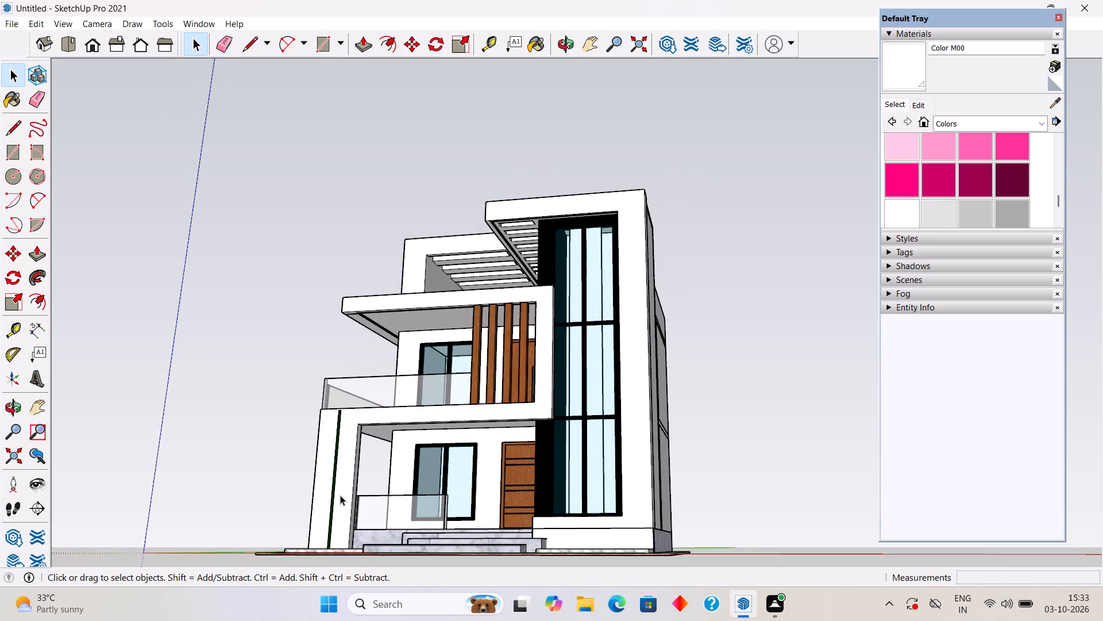
scroll(340, 495, down, 2)
scroll(345, 543, up, 3)
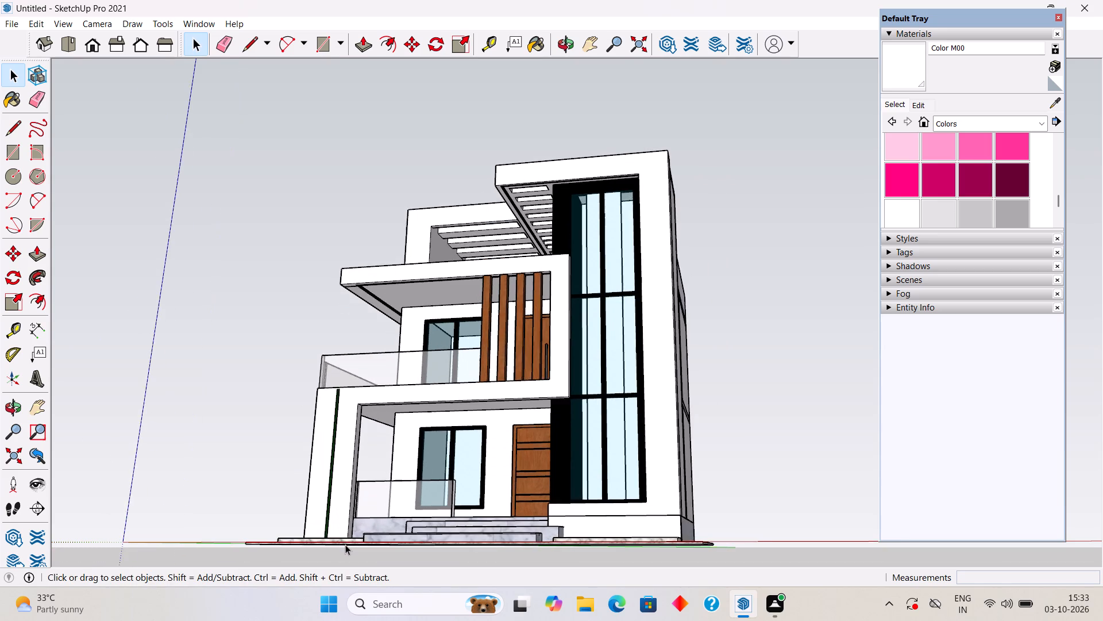
scroll(345, 545, up, 1)
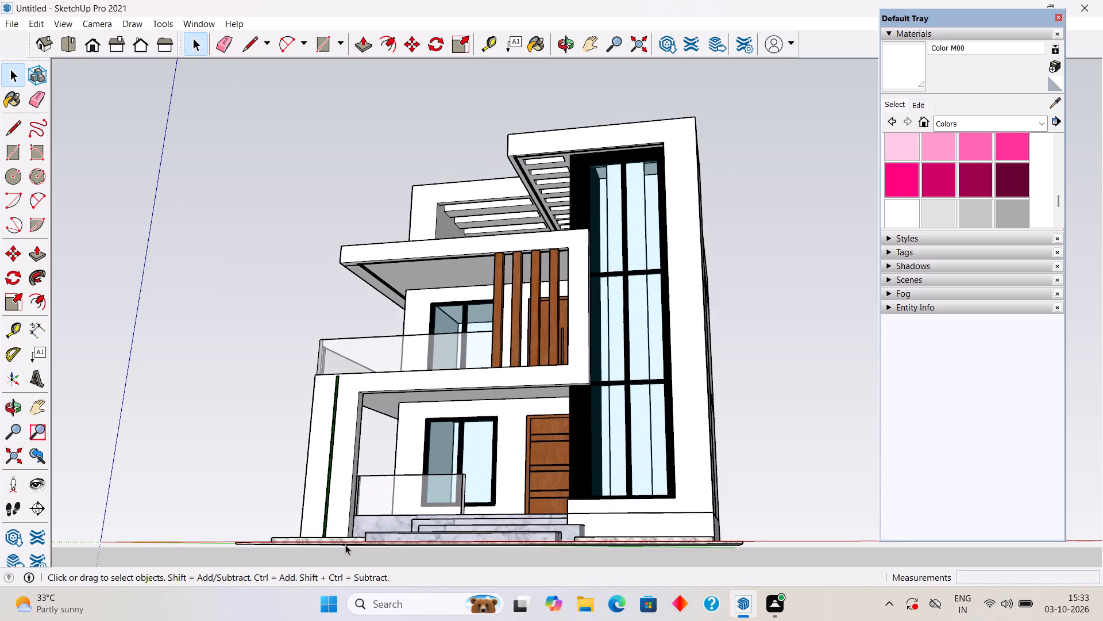
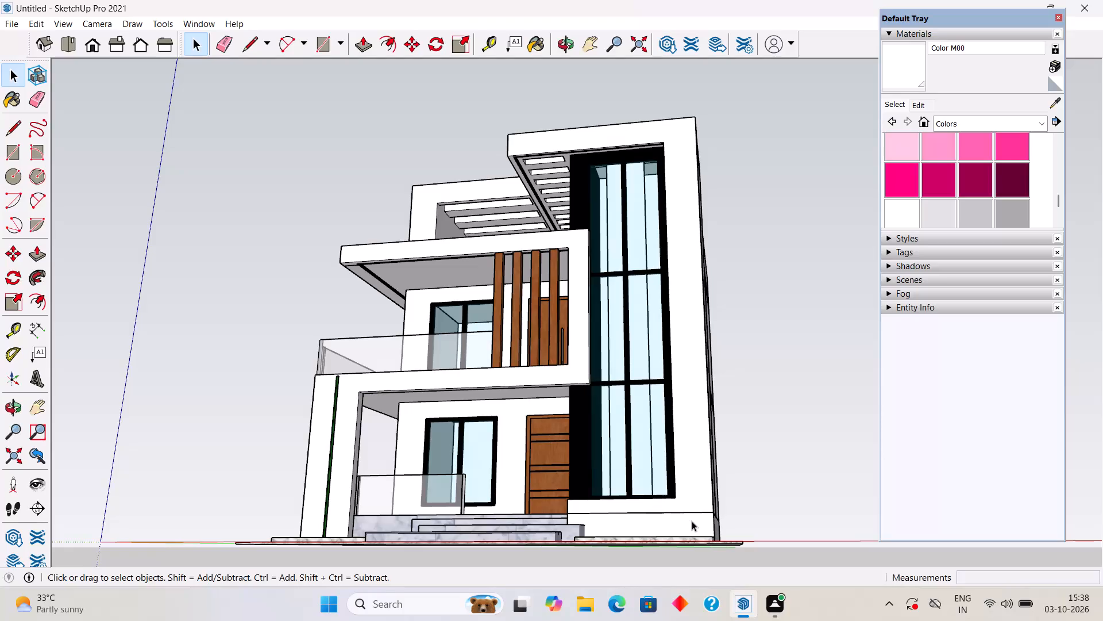
Examine the house's front facade, roof pergola and entrance area from several angles.
scroll(1049, 158, down, 2)
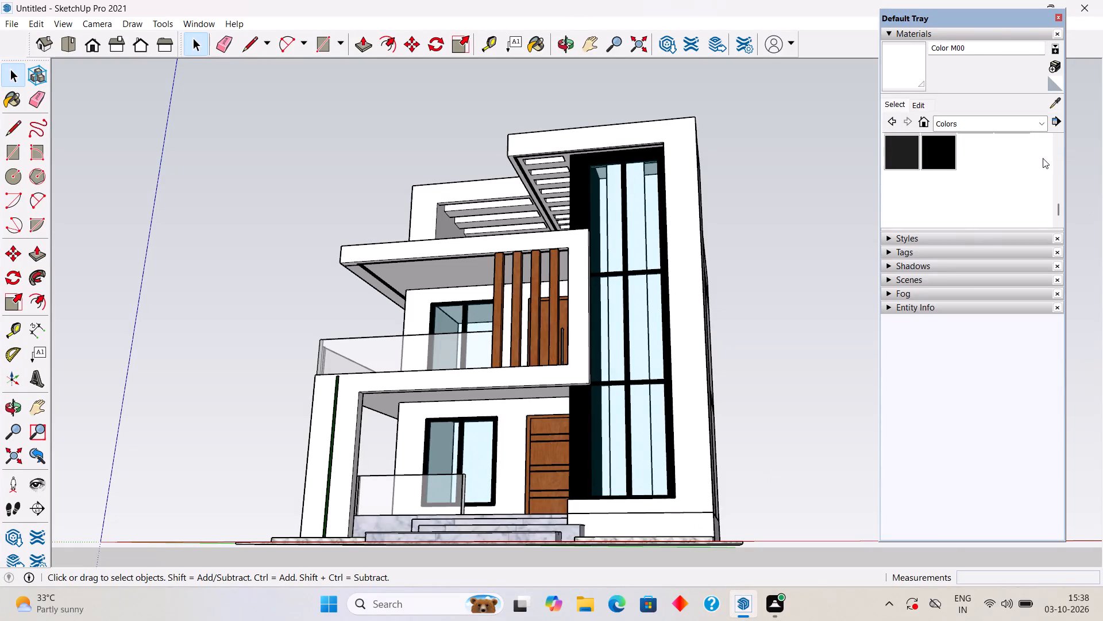
scroll(1043, 158, down, 3)
scroll(711, 236, down, 13)
scroll(897, 194, down, 2)
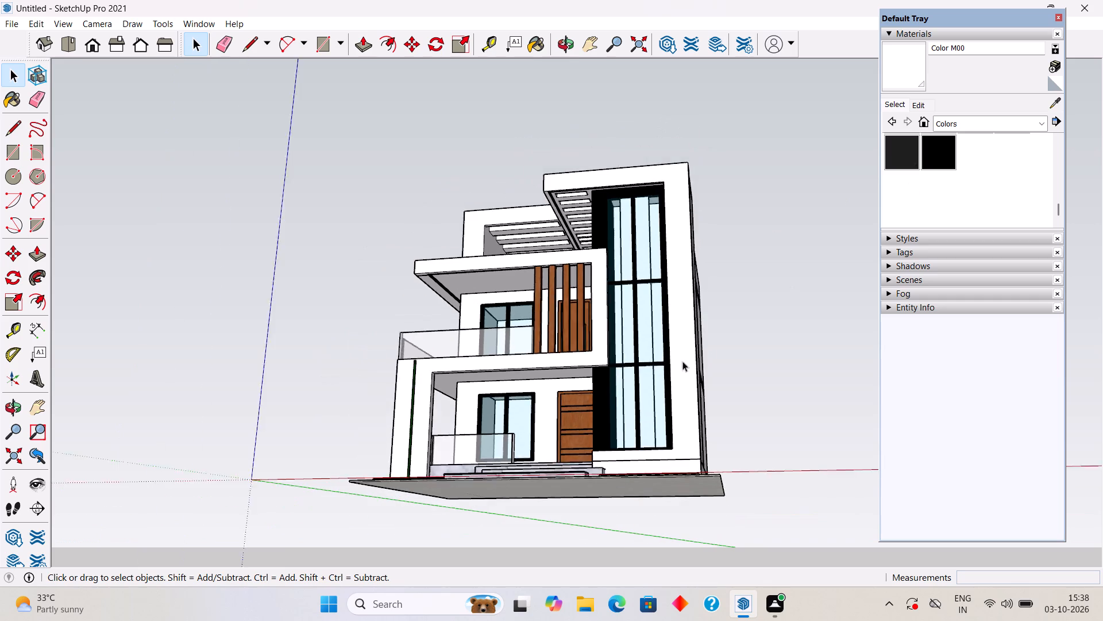
scroll(682, 361, down, 1)
middle_drag(645, 376, 660, 524)
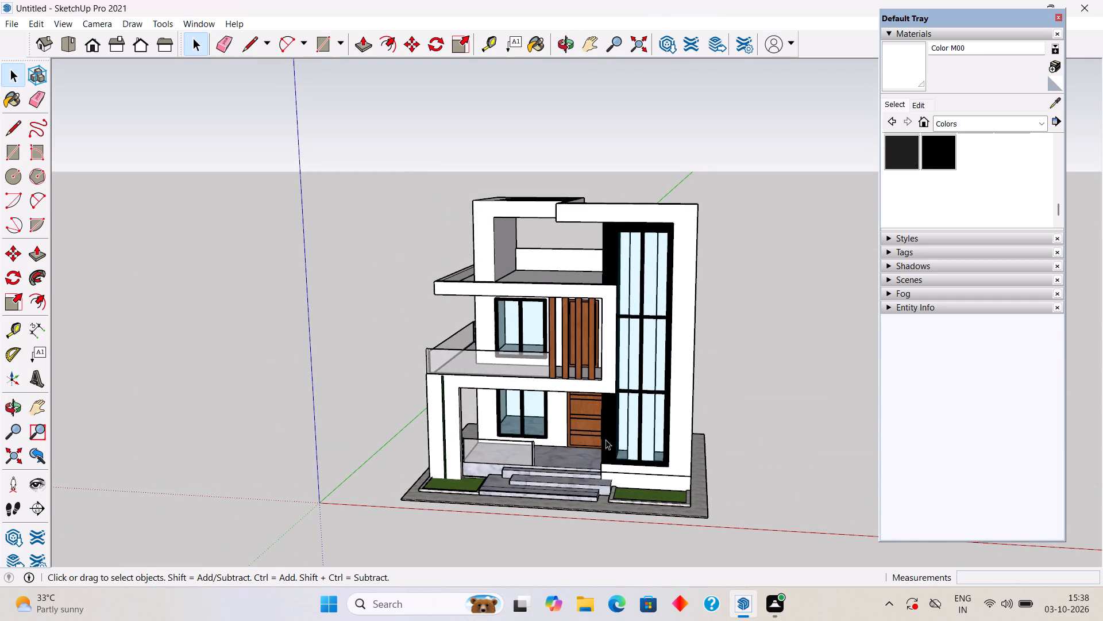
middle_drag(600, 301, 634, 461)
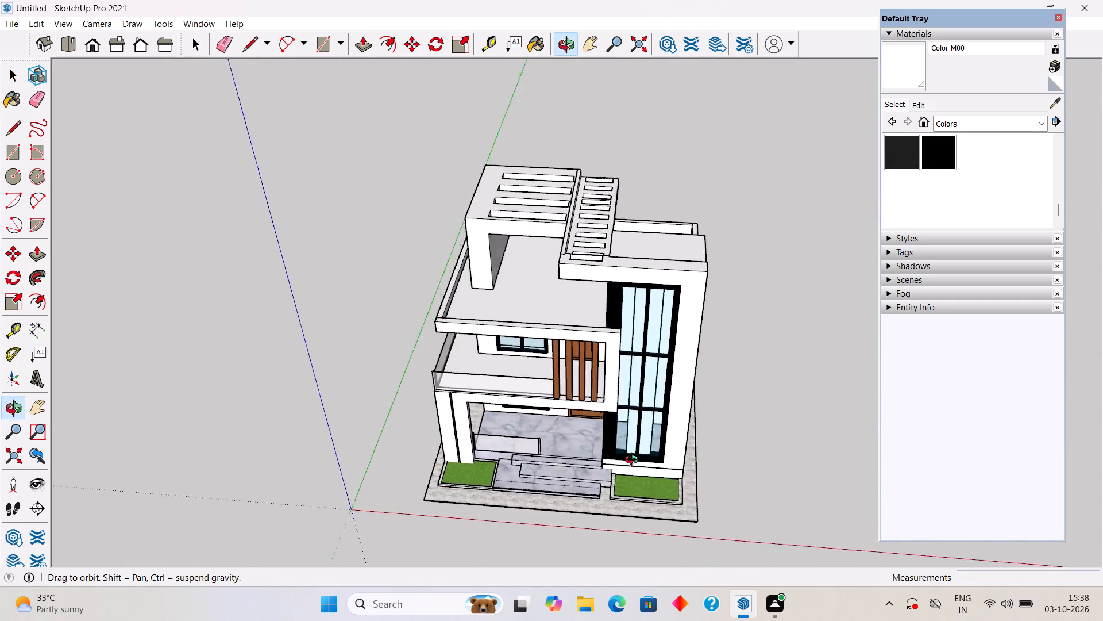
middle_drag(634, 461, 645, 220)
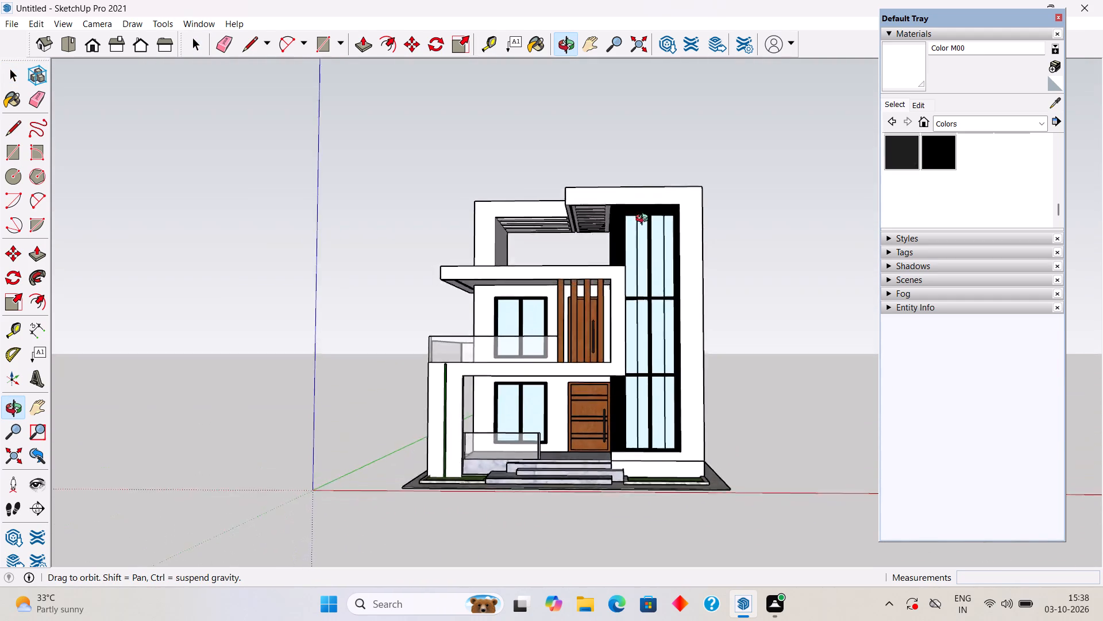
middle_drag(645, 220, 620, 270)
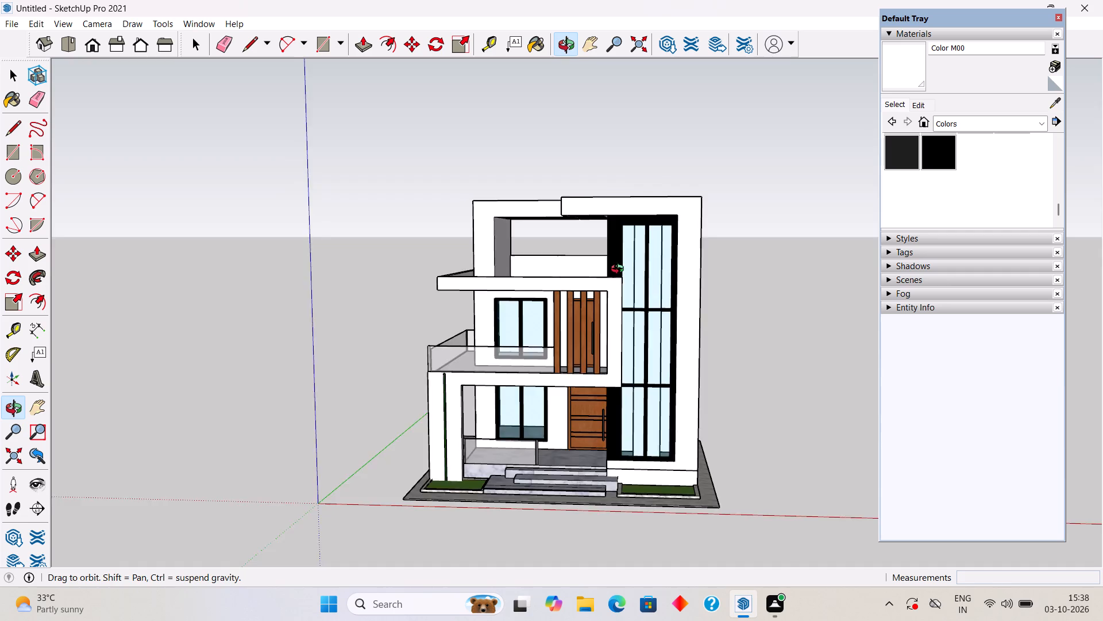
middle_drag(620, 270, 611, 234)
scroll(617, 237, up, 1)
scroll(672, 378, up, 4)
middle_drag(668, 408, 723, 296)
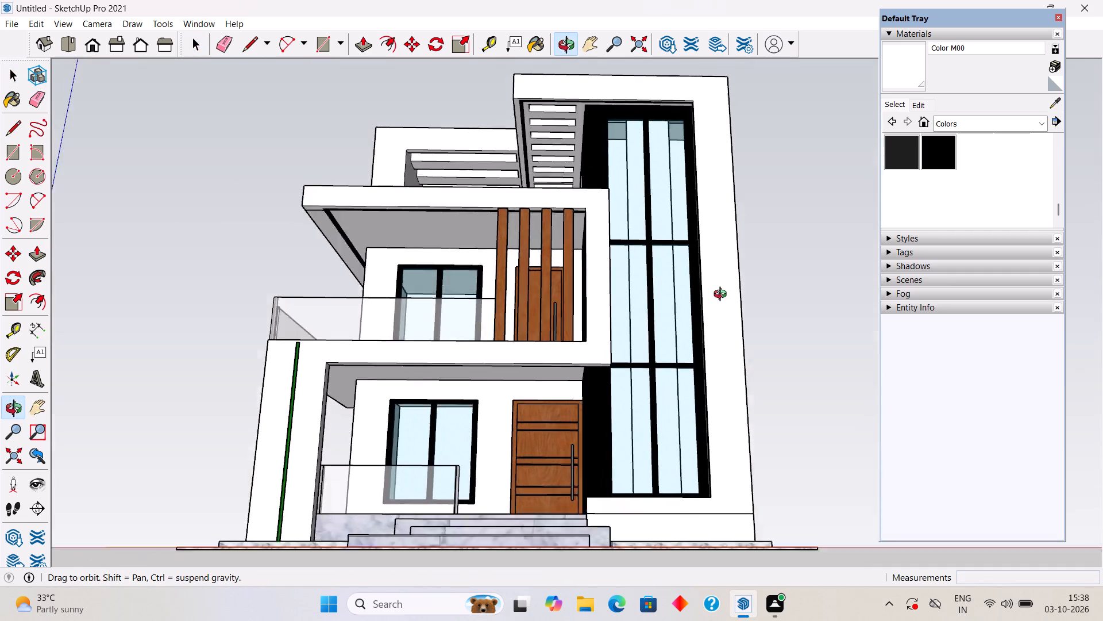
middle_drag(723, 296, 720, 342)
scroll(723, 343, down, 4)
middle_drag(695, 327, 684, 393)
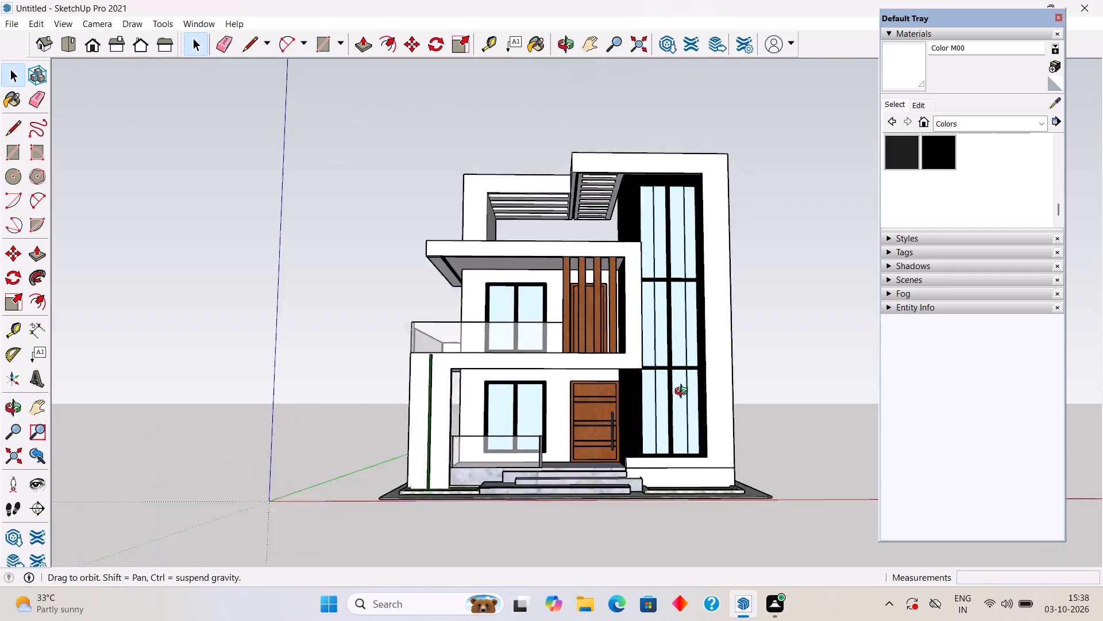
middle_drag(684, 393, 664, 483)
scroll(655, 496, up, 5)
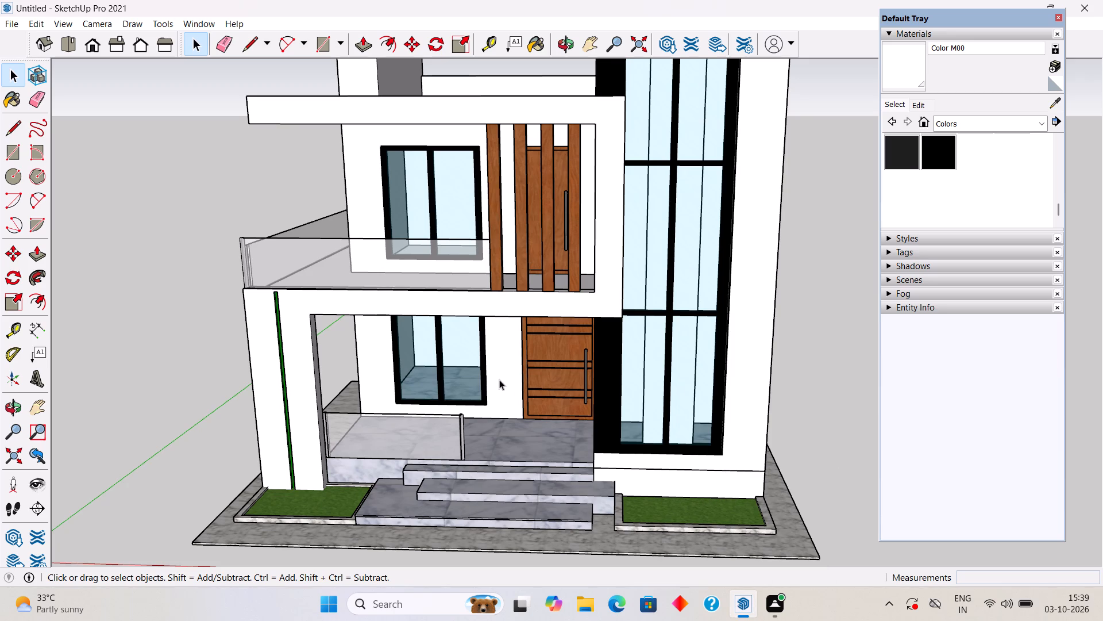
Push/Pull the marble plinth's side face outward about 3' 10 13/16" to the front column, beneath the first-floor side balcony.
scroll(499, 379, down, 9)
scroll(589, 435, down, 3)
middle_drag(392, 421, 517, 421)
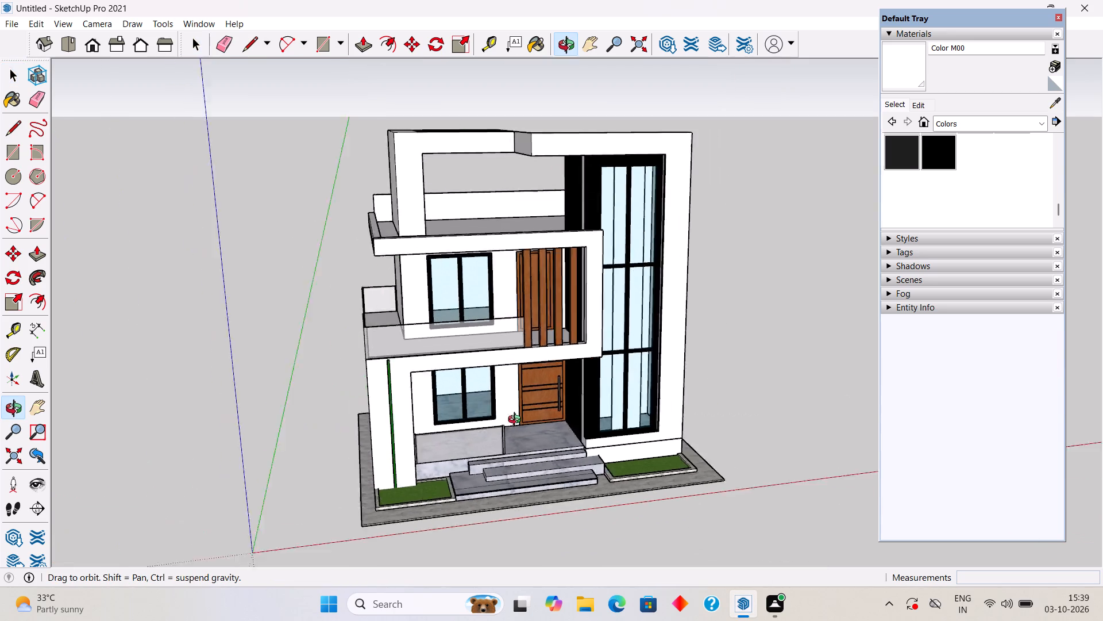
middle_drag(517, 421, 688, 386)
middle_drag(492, 494, 765, 491)
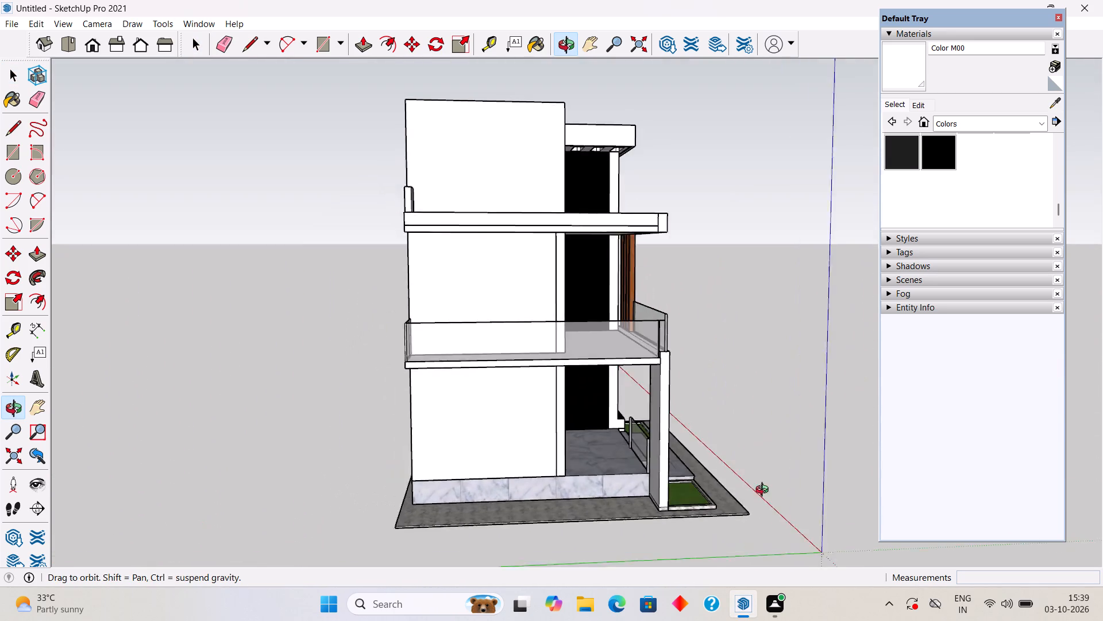
middle_drag(765, 491, 578, 536)
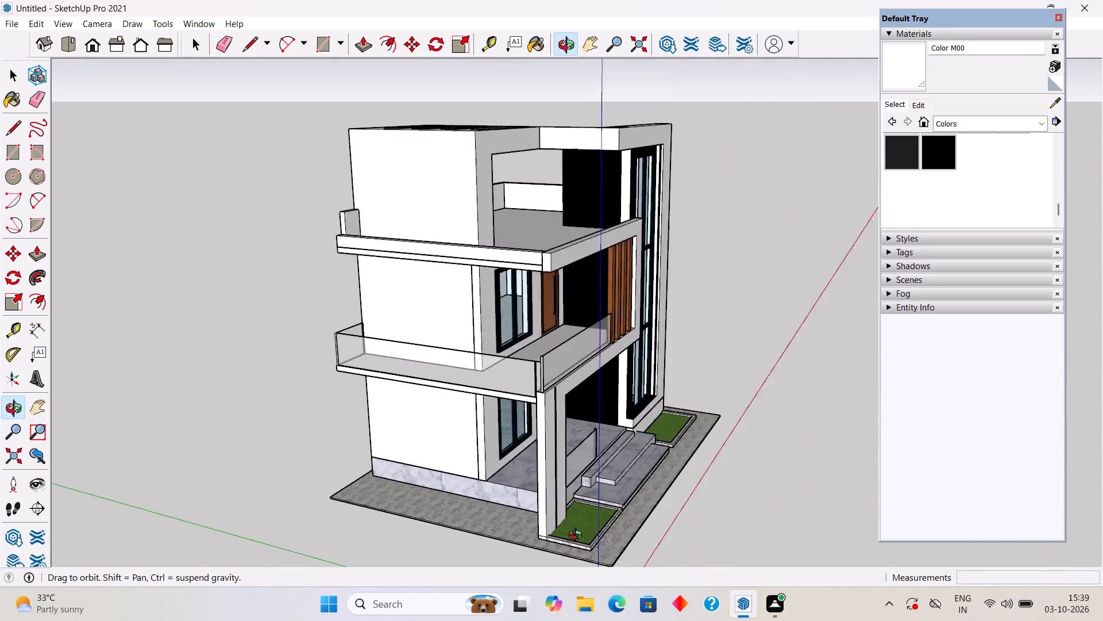
middle_drag(578, 536, 656, 481)
scroll(538, 499, up, 2)
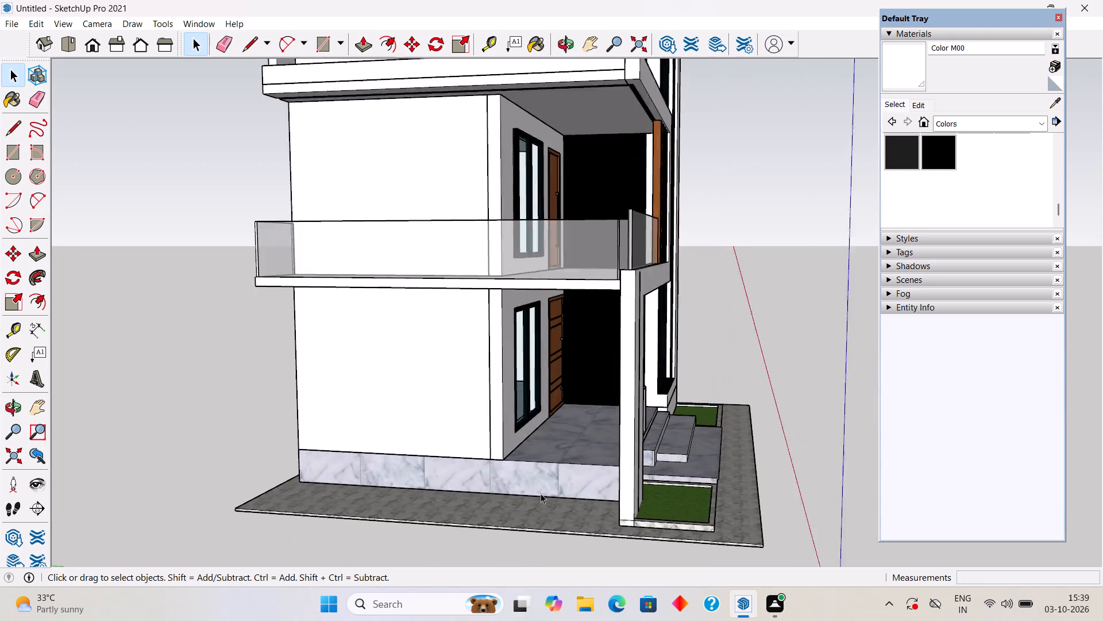
scroll(541, 493, up, 6)
middle_drag(537, 509, 600, 473)
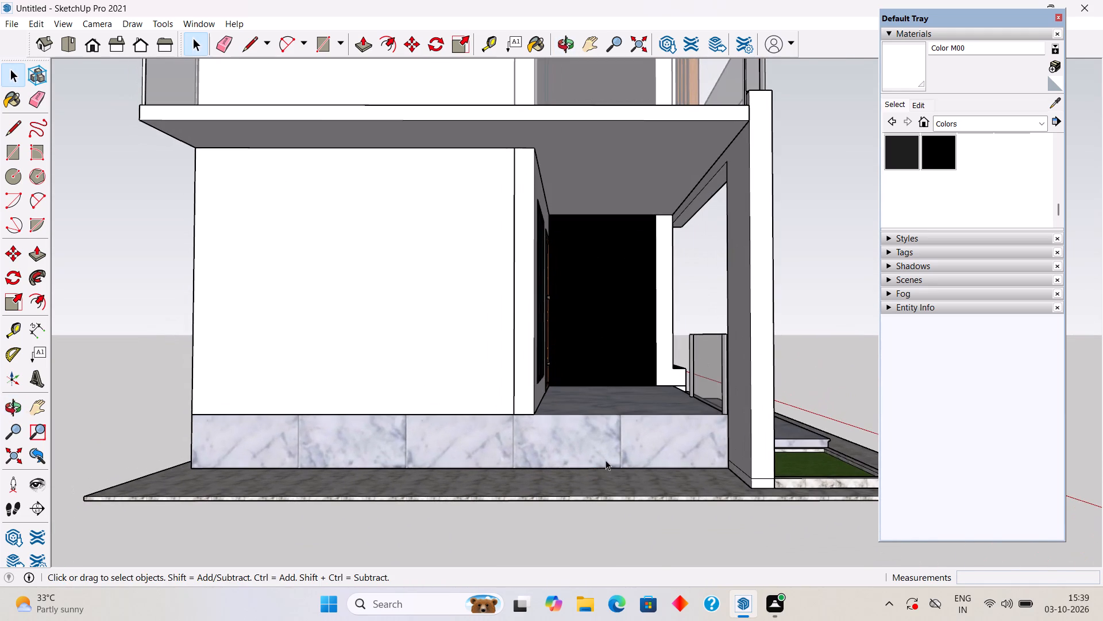
triple_click(606, 460)
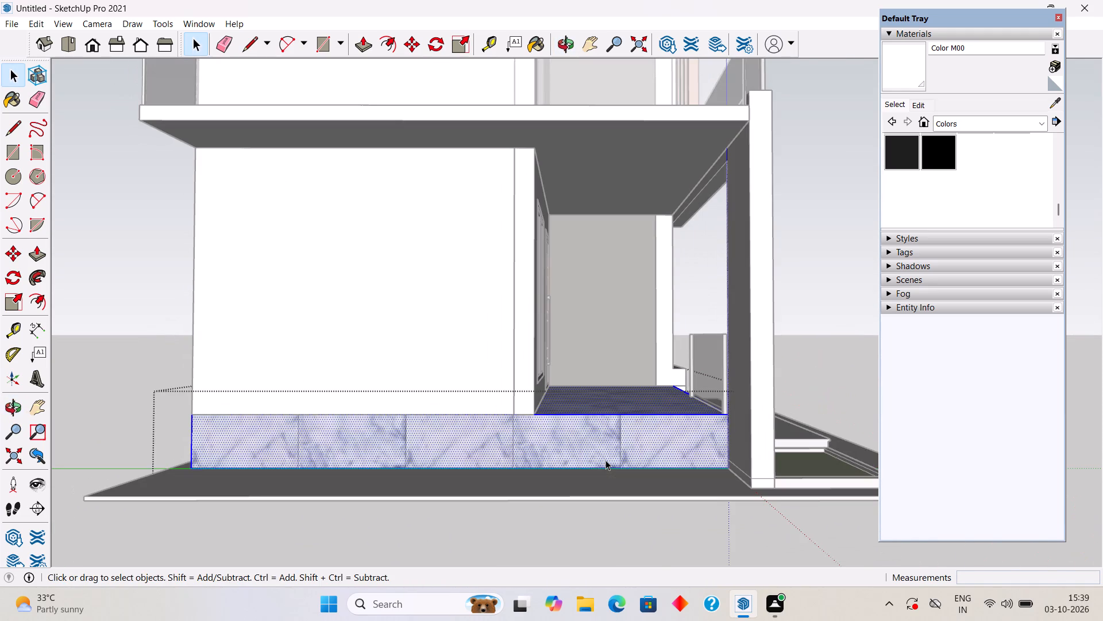
key(m)
key(p)
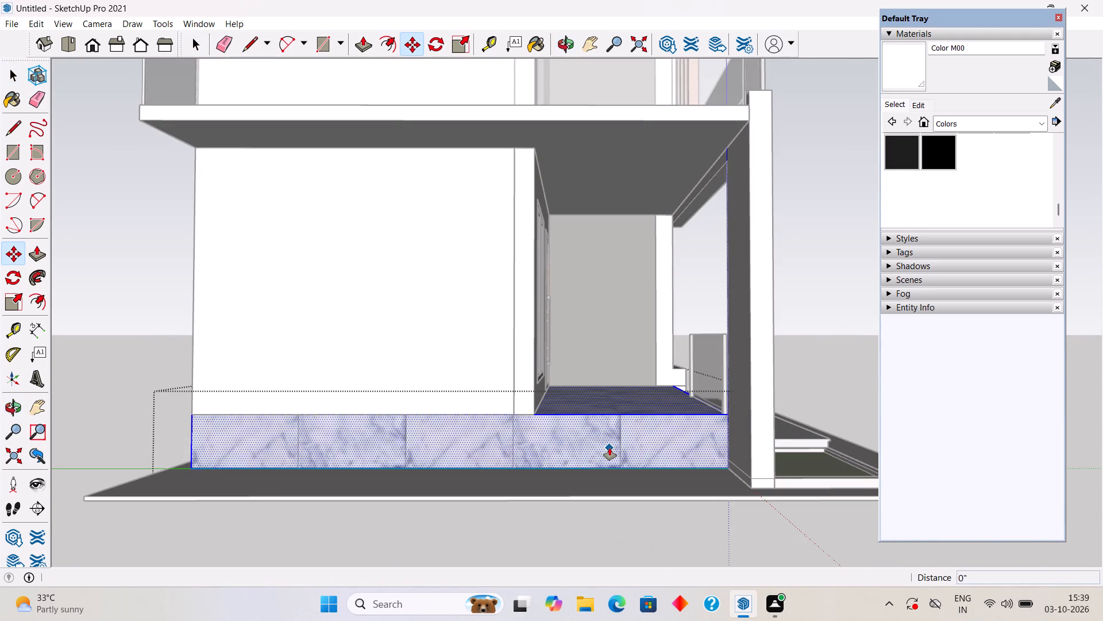
click(610, 448)
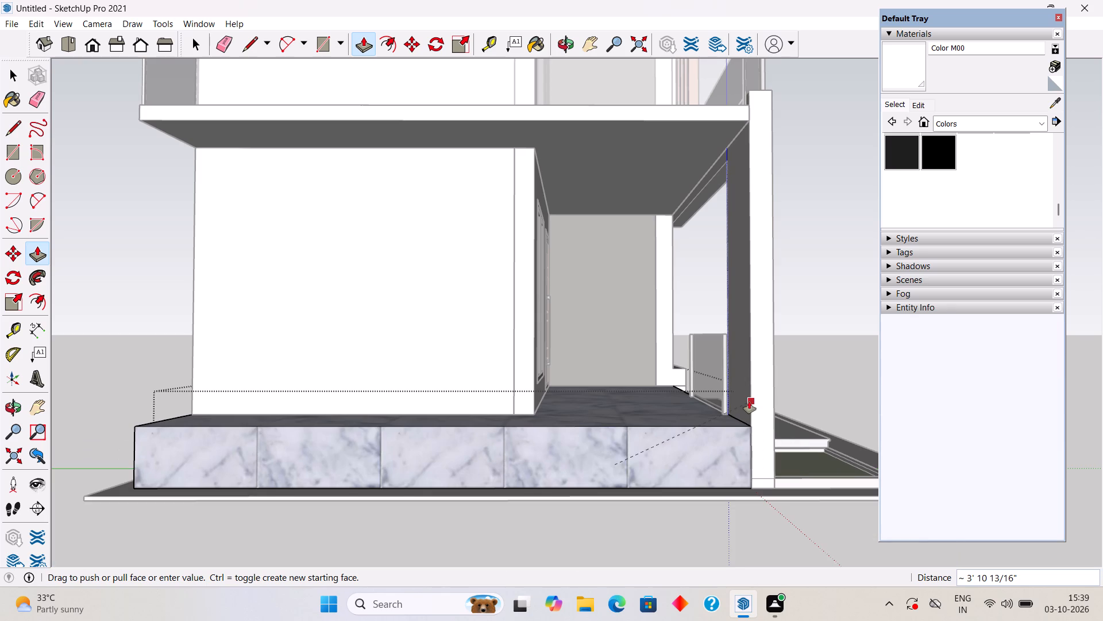
click(750, 401)
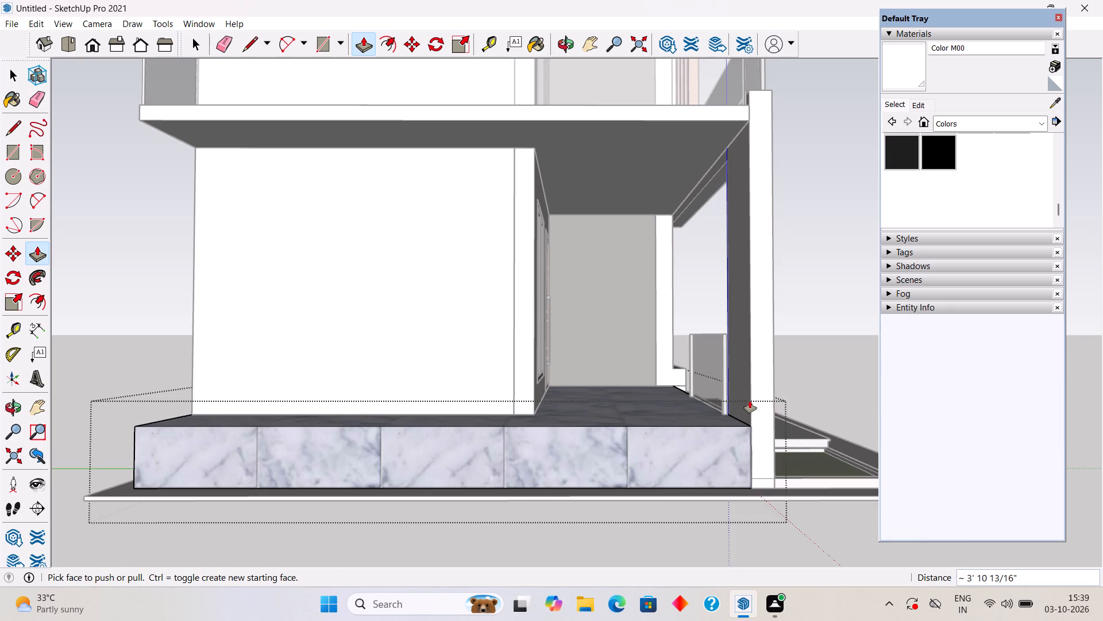
key(space)
scroll(711, 456, down, 9)
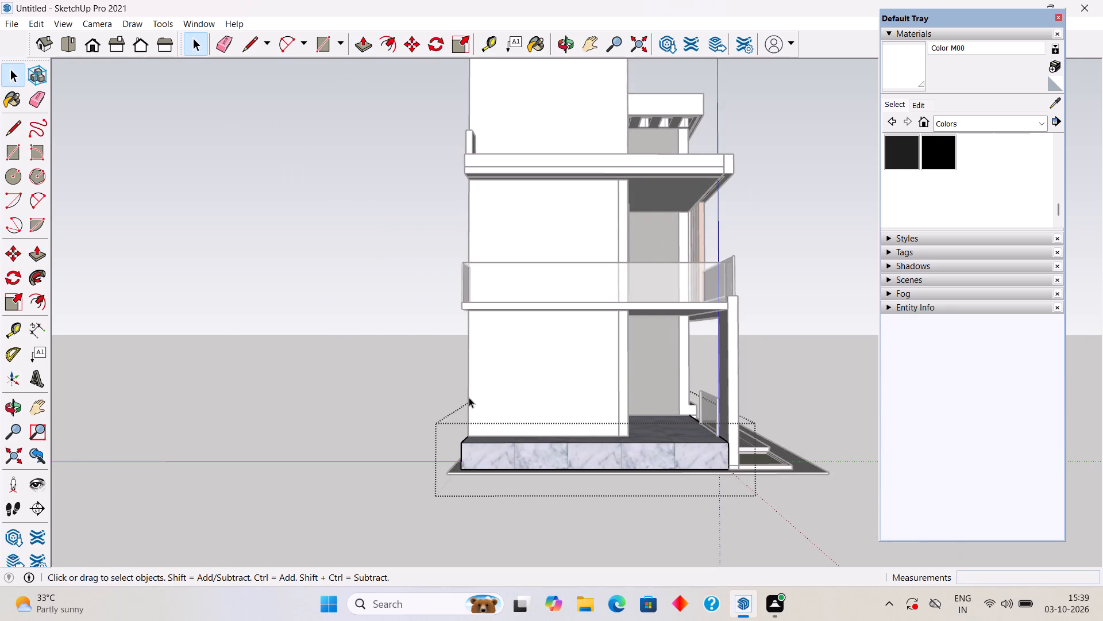
click(406, 381)
Select the long side glass panel of the first-floor balcony railing together with its edges.
middle_drag(567, 332, 560, 470)
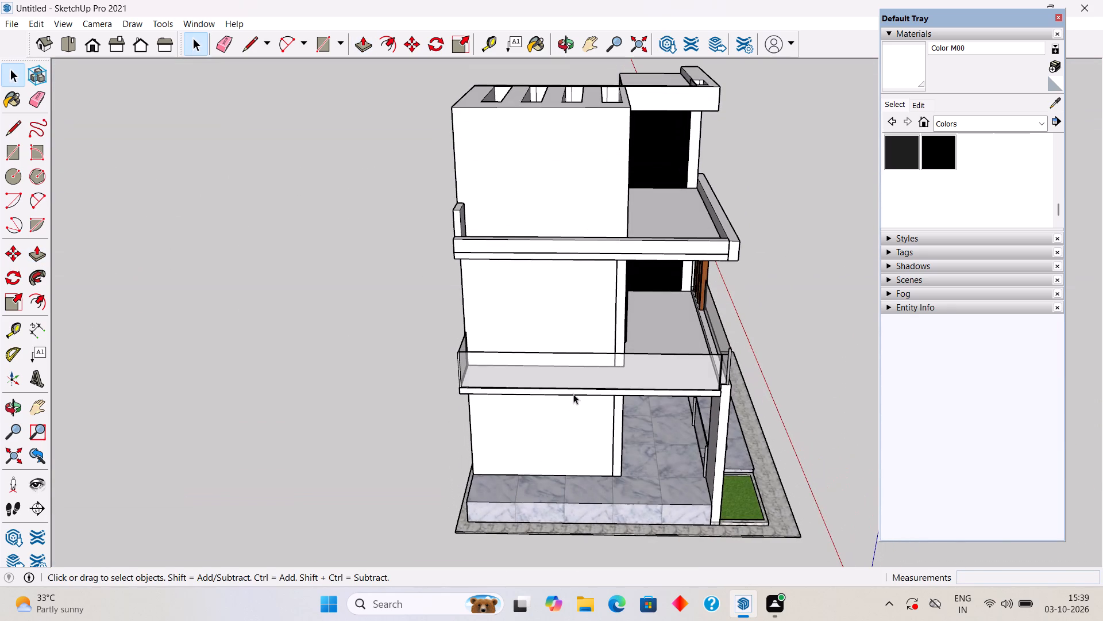
double_click(573, 373)
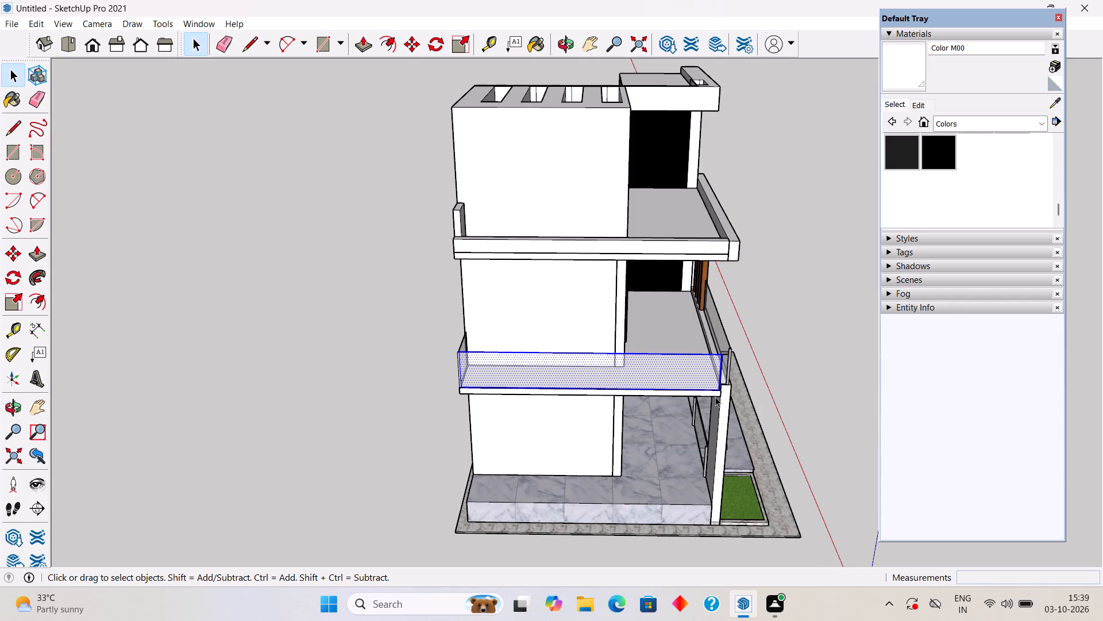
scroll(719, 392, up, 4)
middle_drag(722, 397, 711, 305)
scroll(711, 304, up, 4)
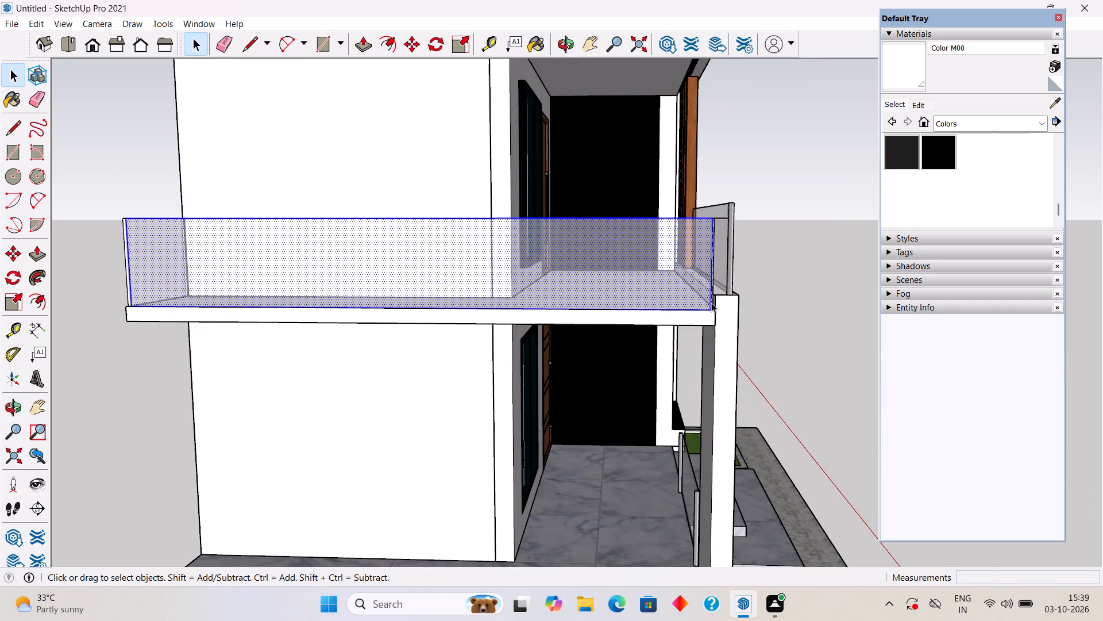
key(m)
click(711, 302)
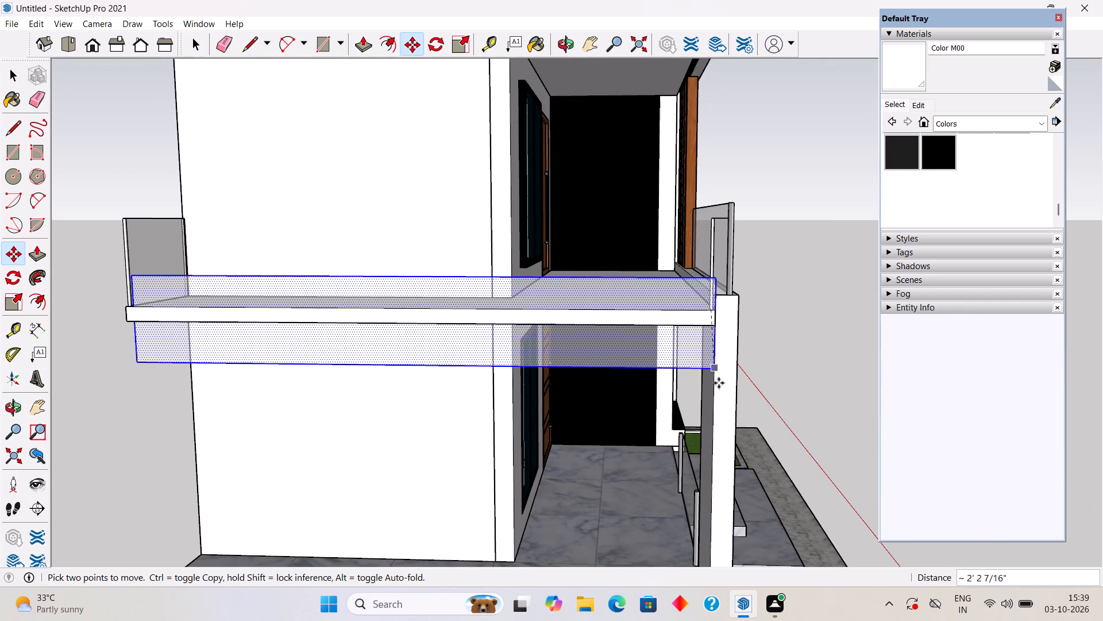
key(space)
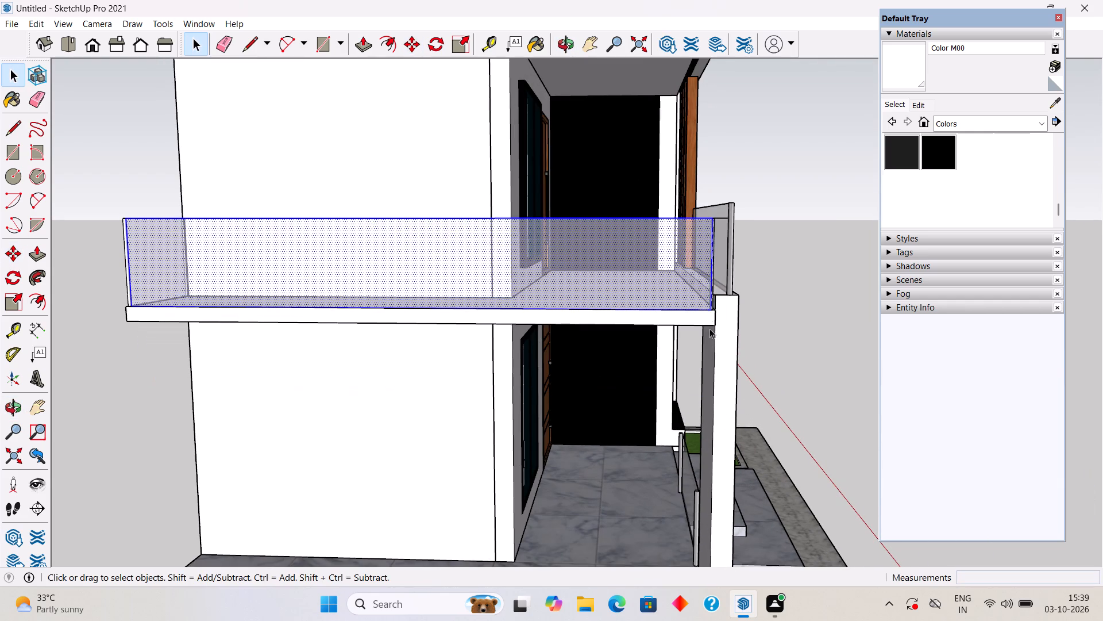
Group the side balcony's long glass panel with its front and corner posts, the short rear glass panel and its end post.
scroll(714, 273, up, 5)
middle_drag(717, 269, 660, 304)
scroll(671, 282, up, 9)
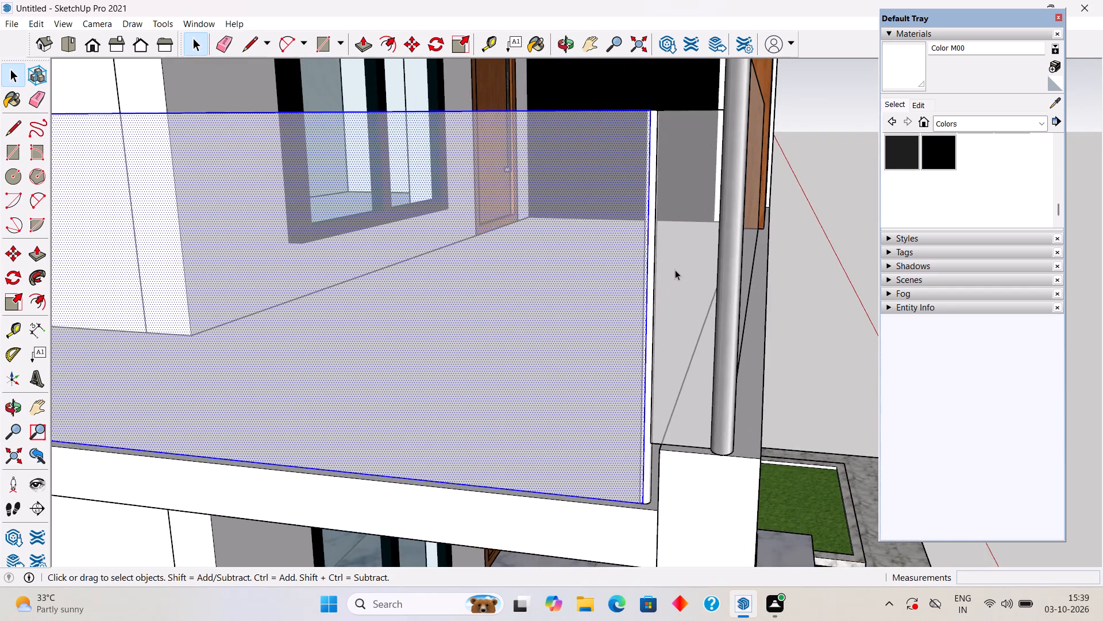
scroll(674, 267, up, 1)
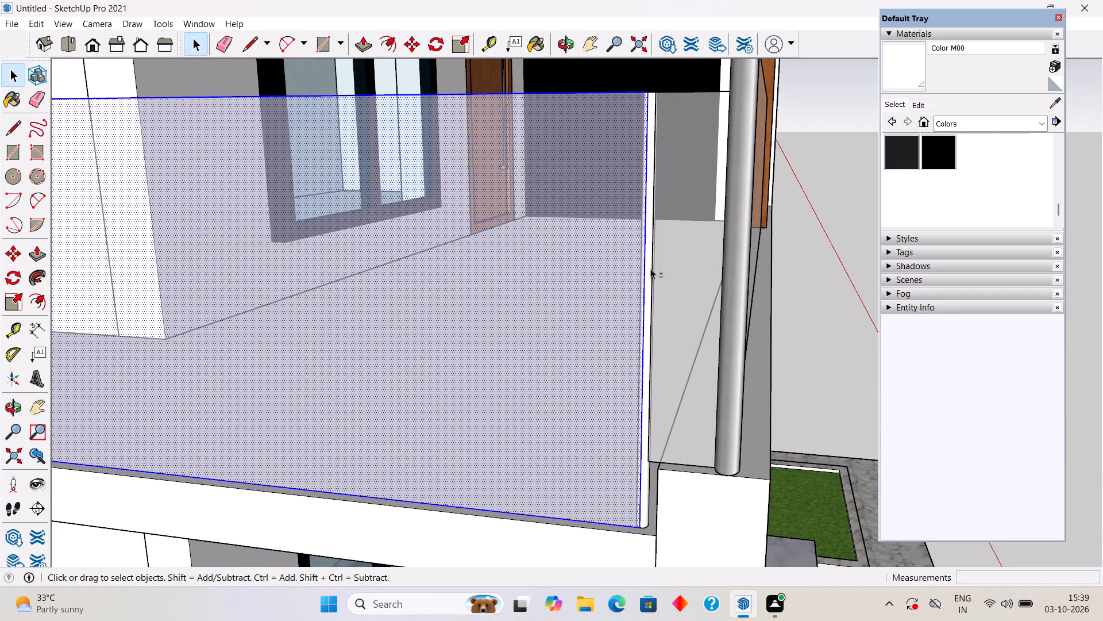
shift+click(648, 271)
shift+scroll(647, 272, down, 20)
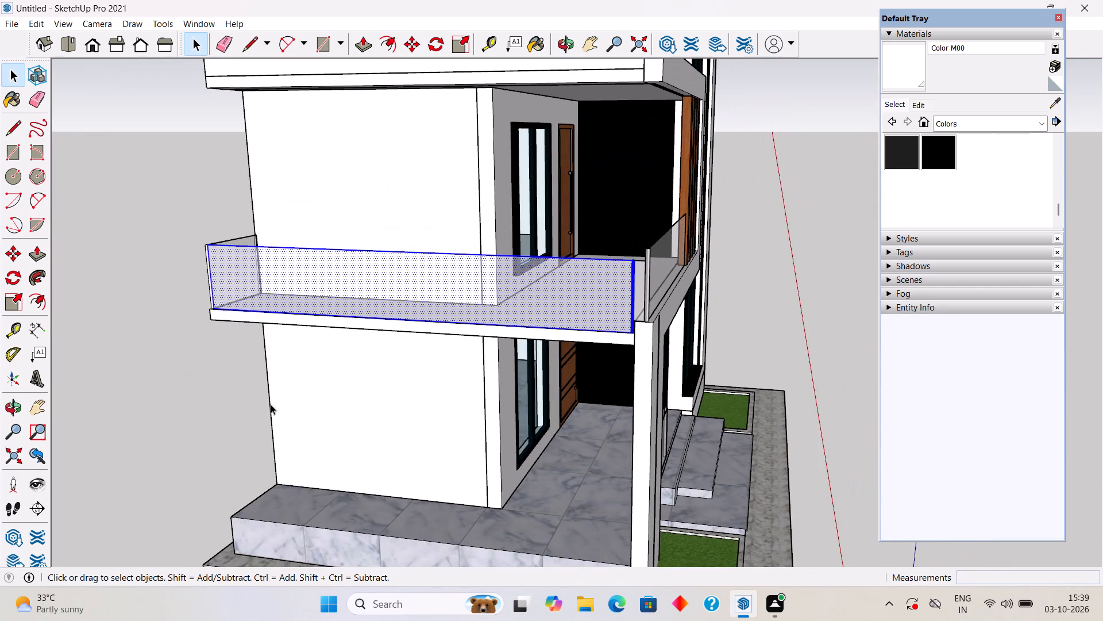
middle_drag(261, 390, 539, 348)
scroll(490, 265, up, 13)
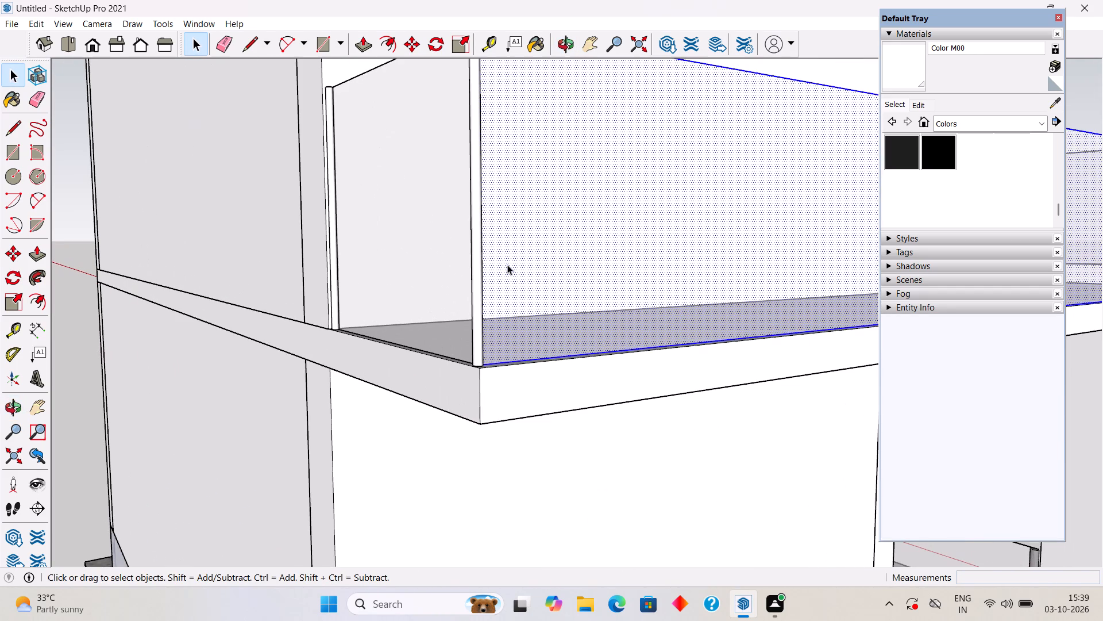
shift+click(476, 293)
shift+click(446, 312)
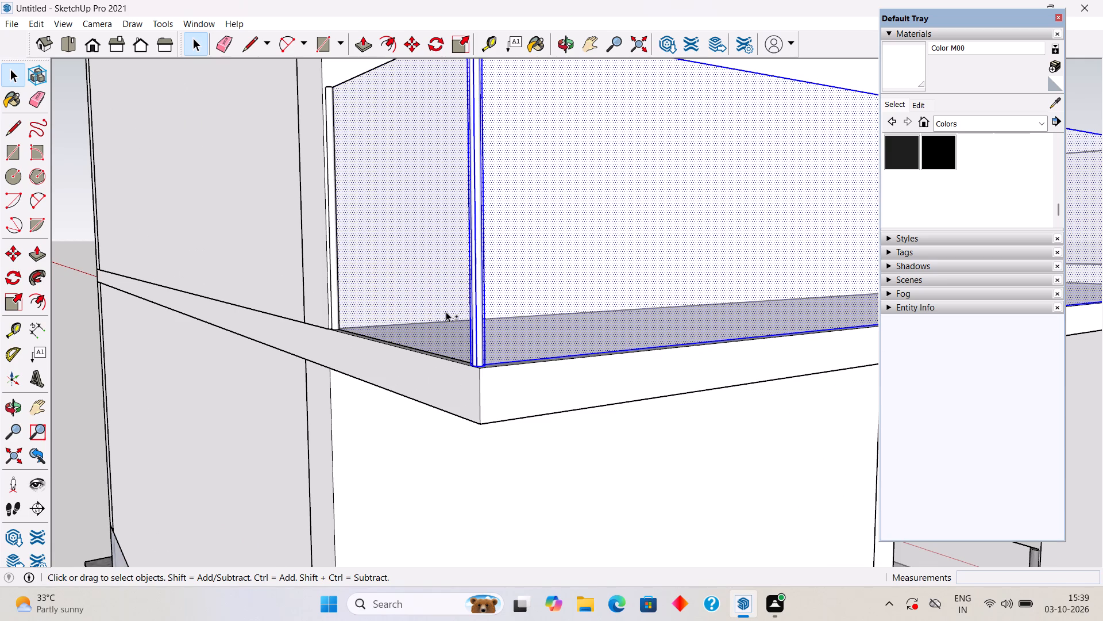
shift+triple_click(446, 312)
shift+click(446, 312)
shift+double_click(443, 313)
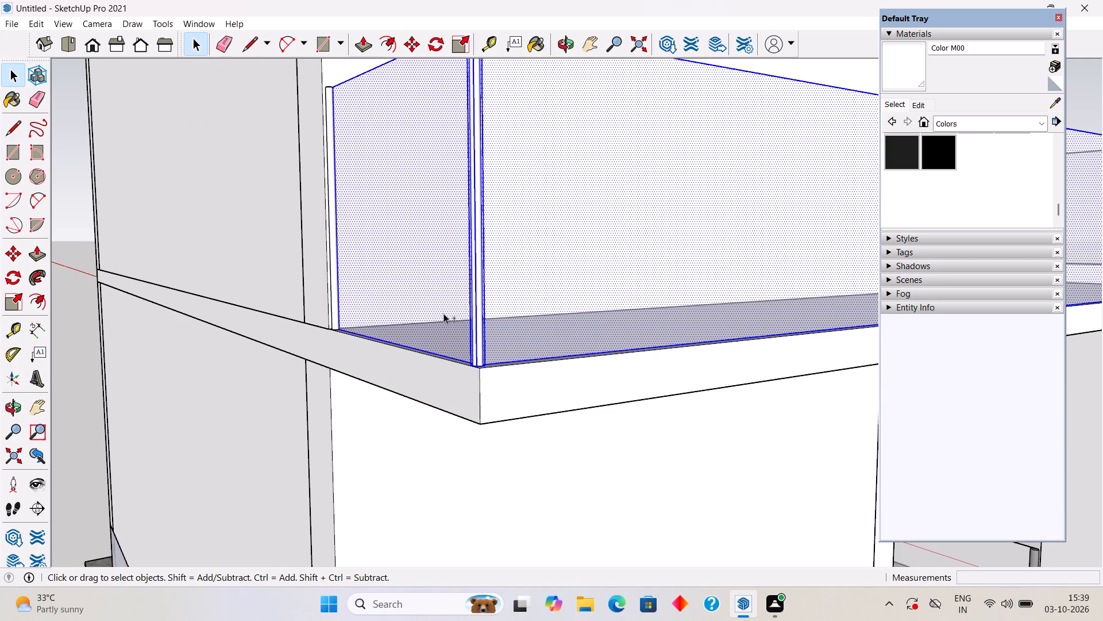
shift+middle_drag(443, 313, 612, 371)
shift+scroll(465, 324, up, 6)
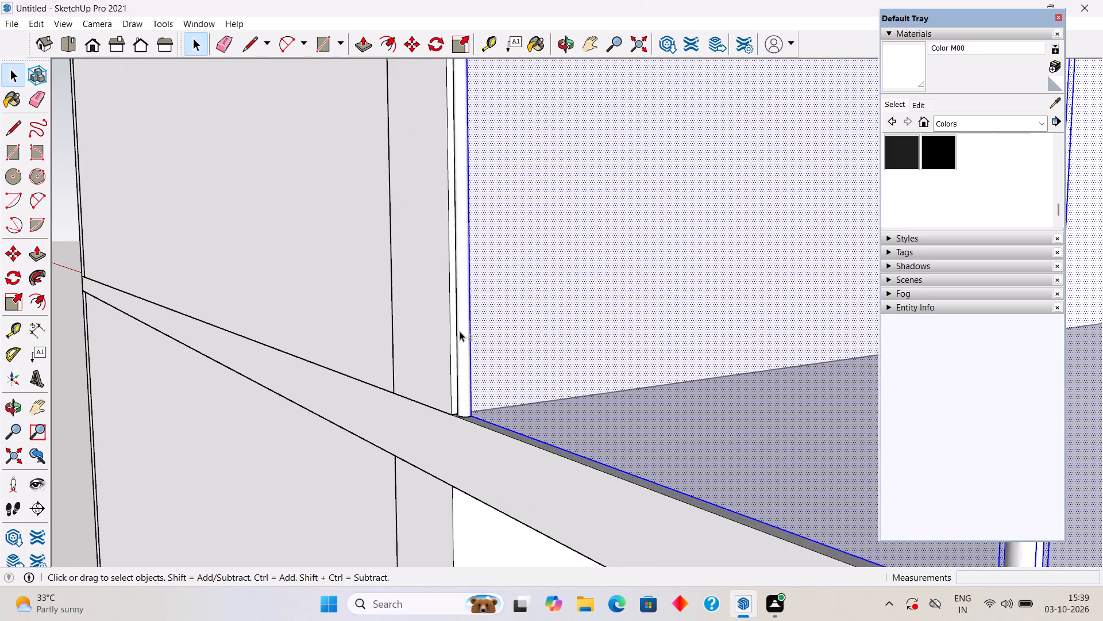
shift+scroll(460, 331, up, 1)
shift+click(460, 331)
shift+scroll(460, 331, down, 8)
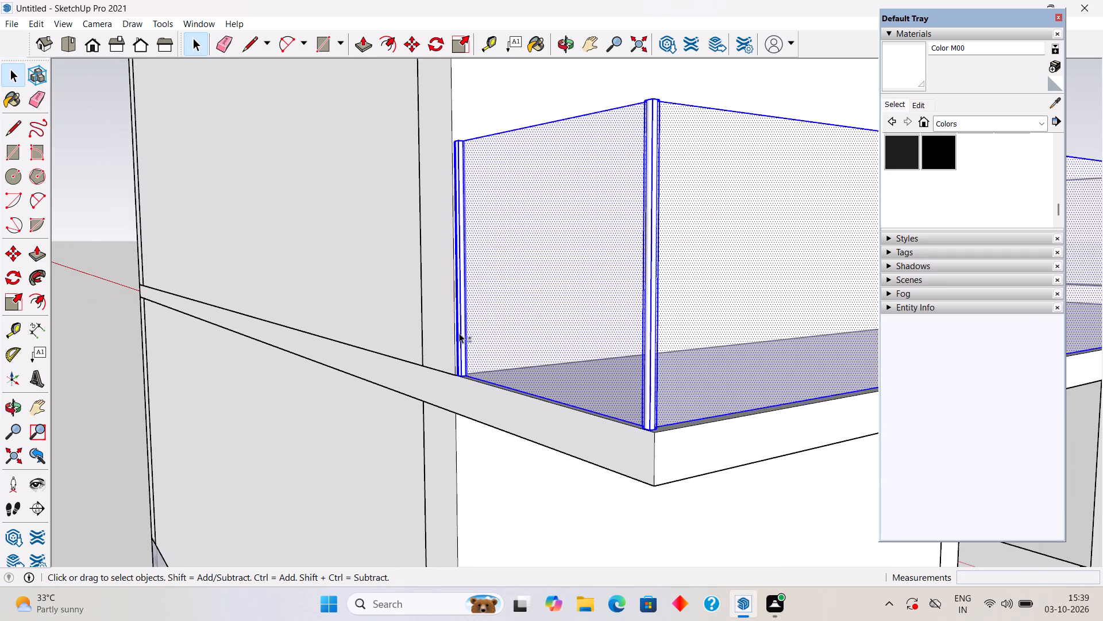
shift+right_click(530, 316)
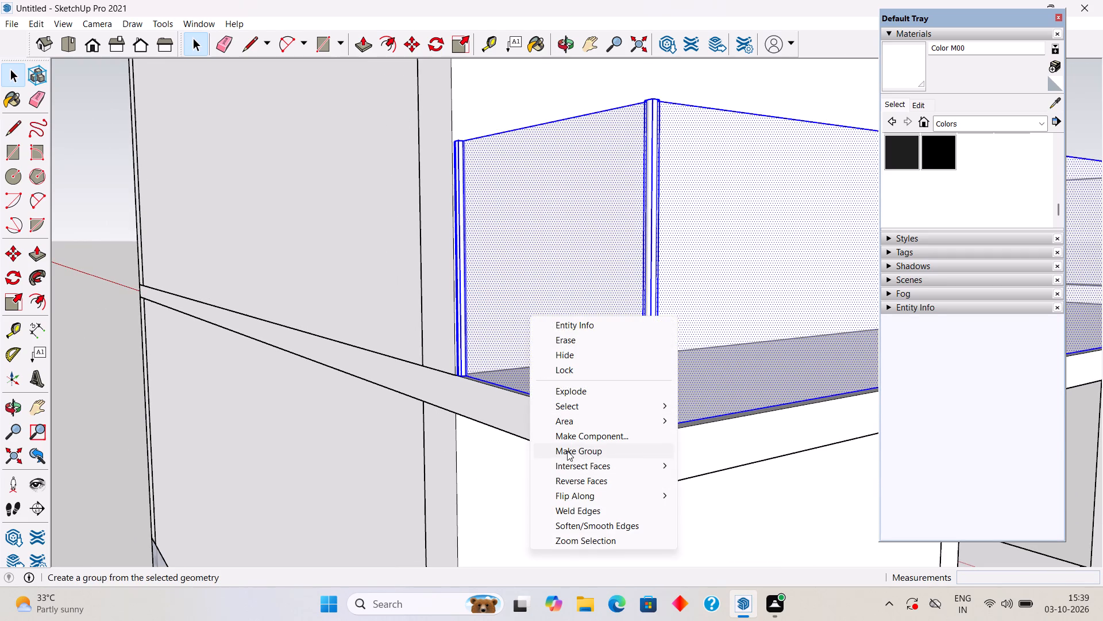
click(567, 448)
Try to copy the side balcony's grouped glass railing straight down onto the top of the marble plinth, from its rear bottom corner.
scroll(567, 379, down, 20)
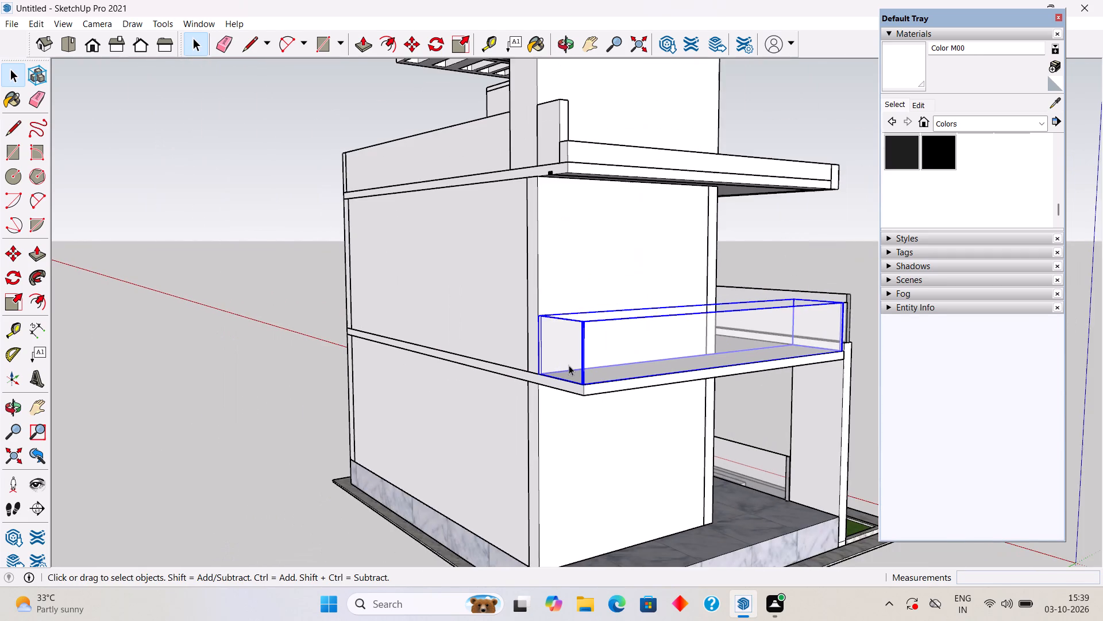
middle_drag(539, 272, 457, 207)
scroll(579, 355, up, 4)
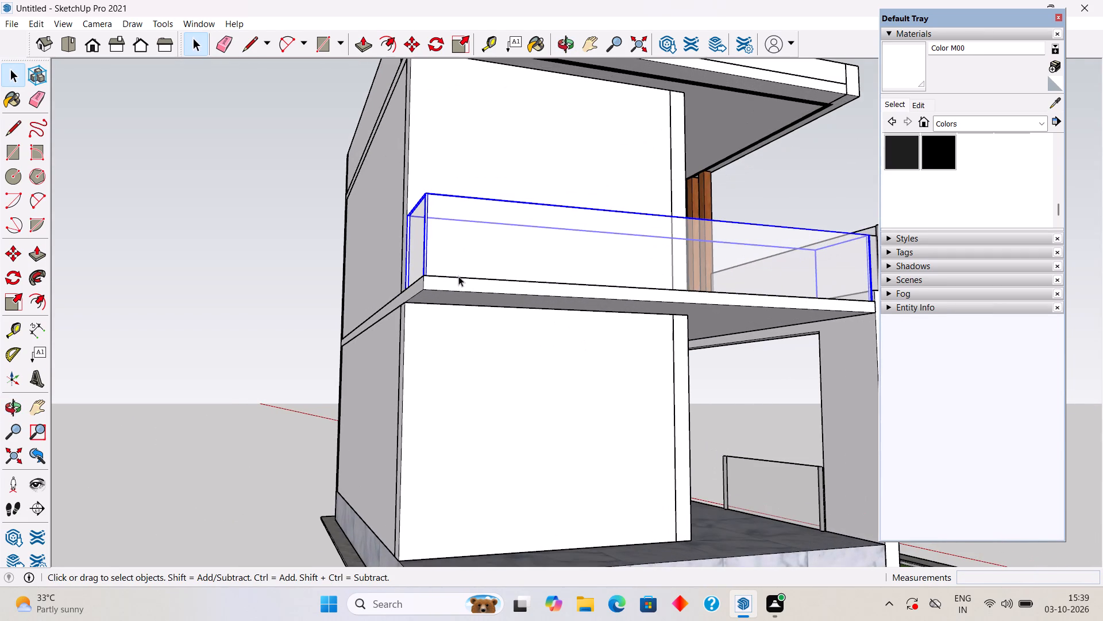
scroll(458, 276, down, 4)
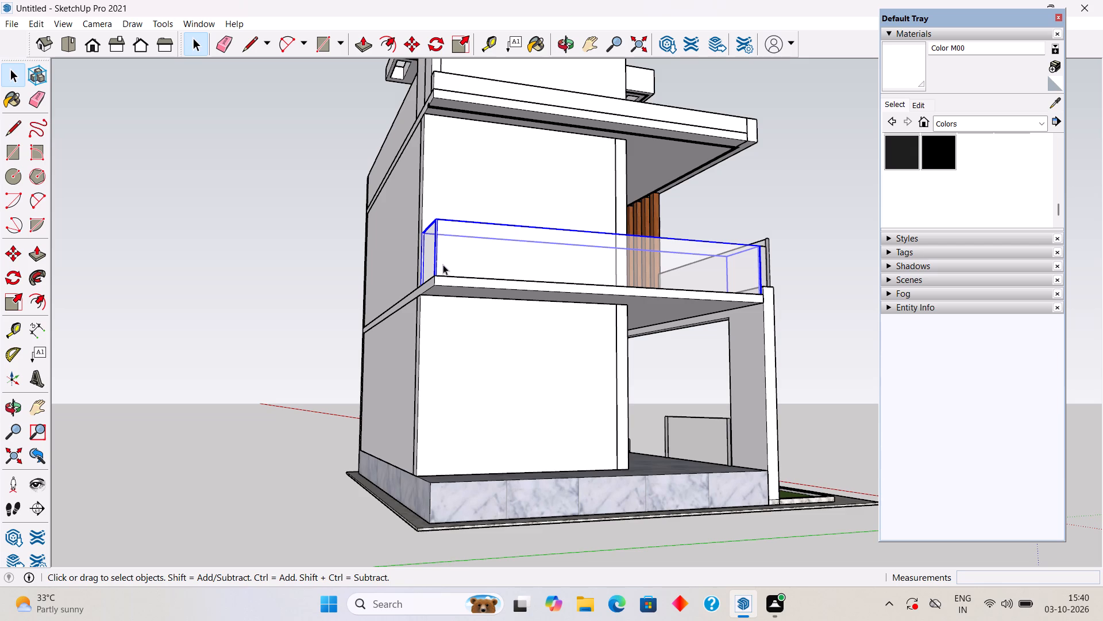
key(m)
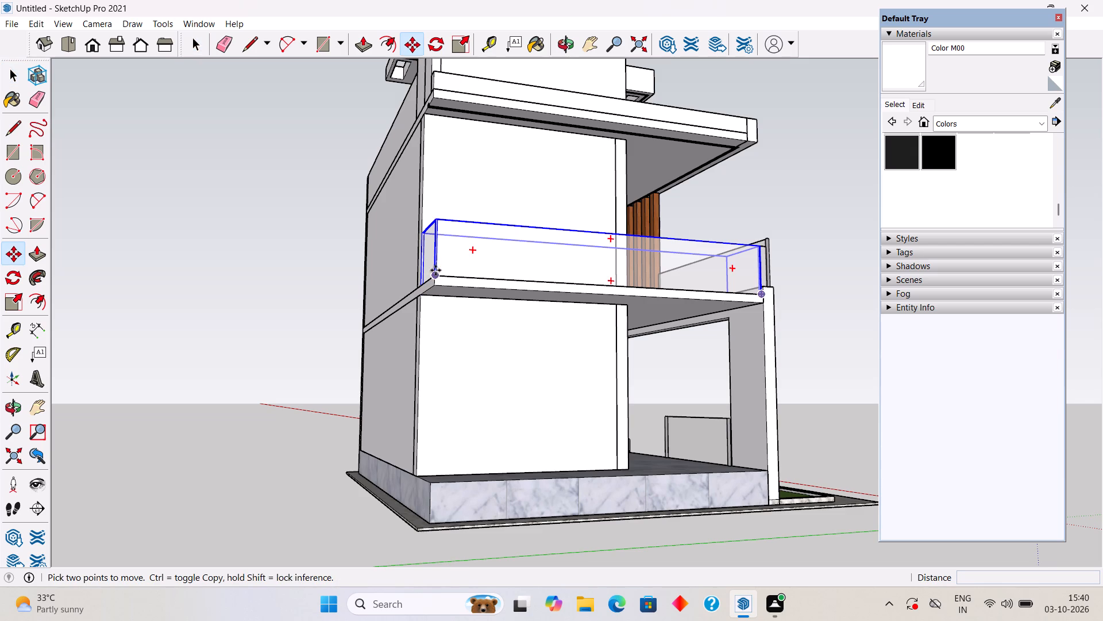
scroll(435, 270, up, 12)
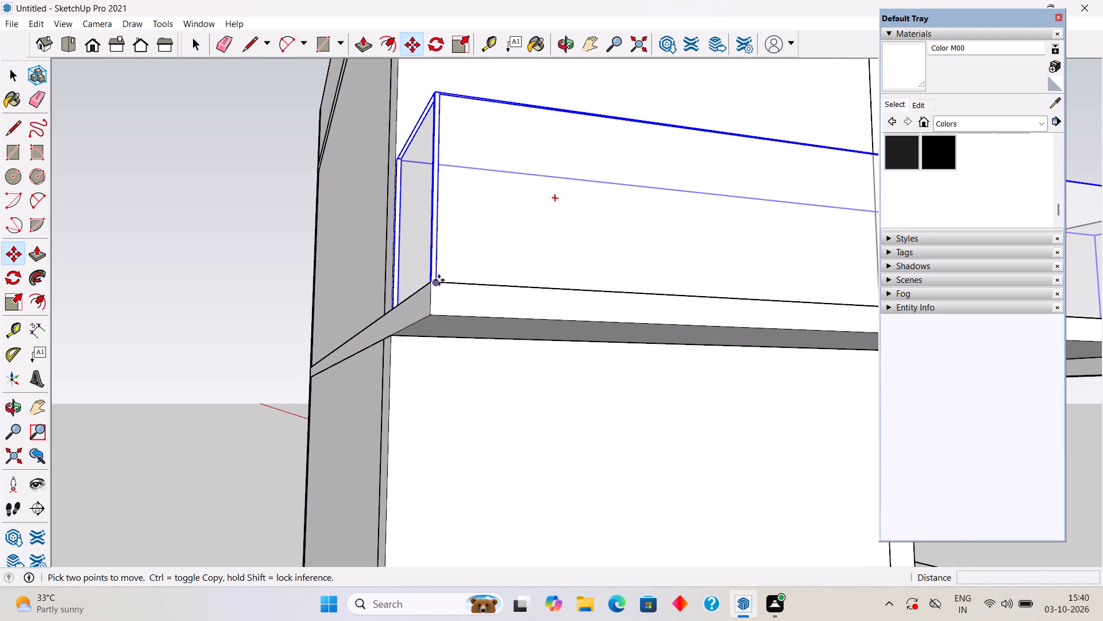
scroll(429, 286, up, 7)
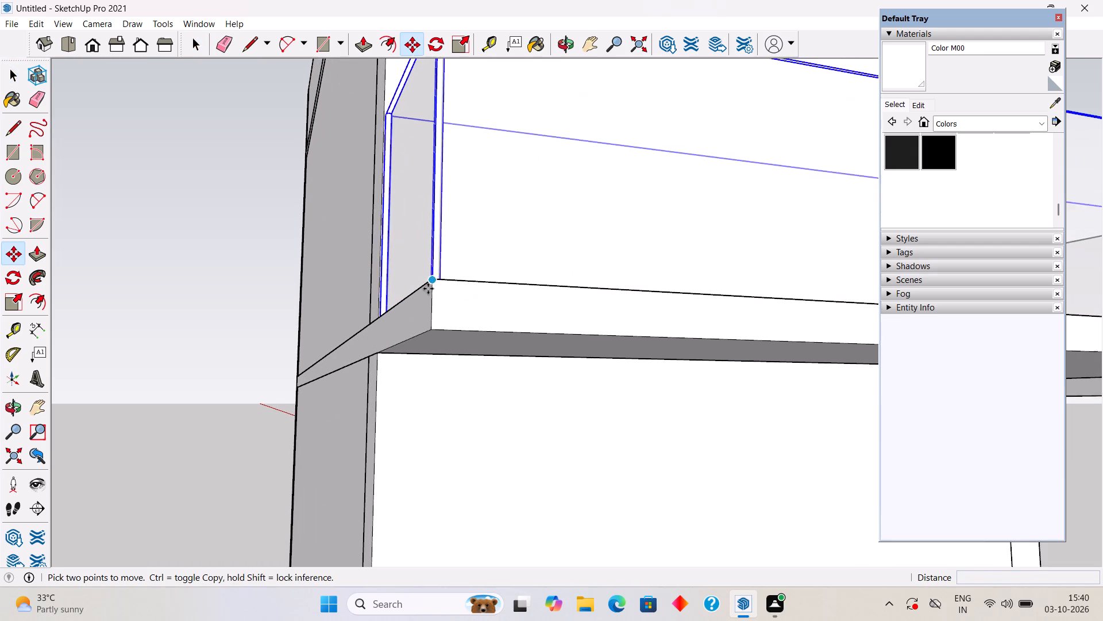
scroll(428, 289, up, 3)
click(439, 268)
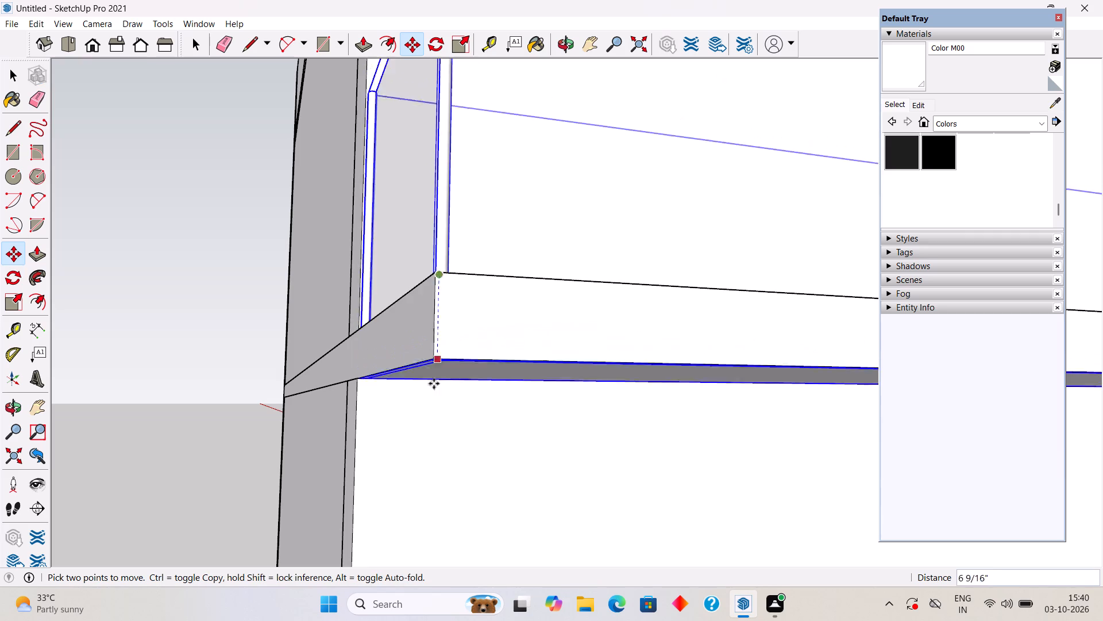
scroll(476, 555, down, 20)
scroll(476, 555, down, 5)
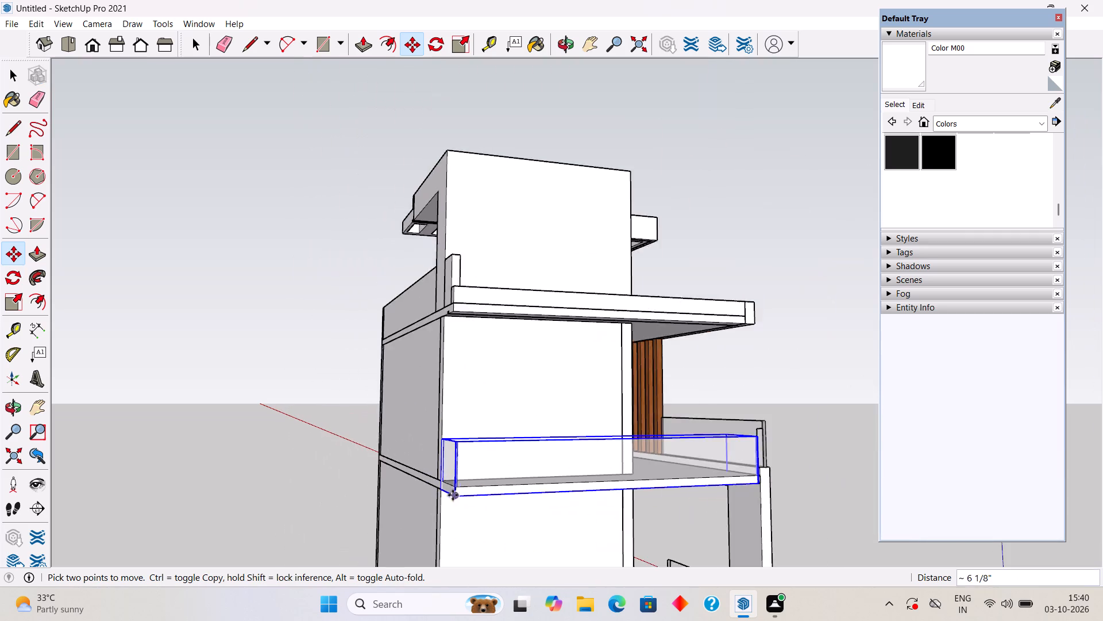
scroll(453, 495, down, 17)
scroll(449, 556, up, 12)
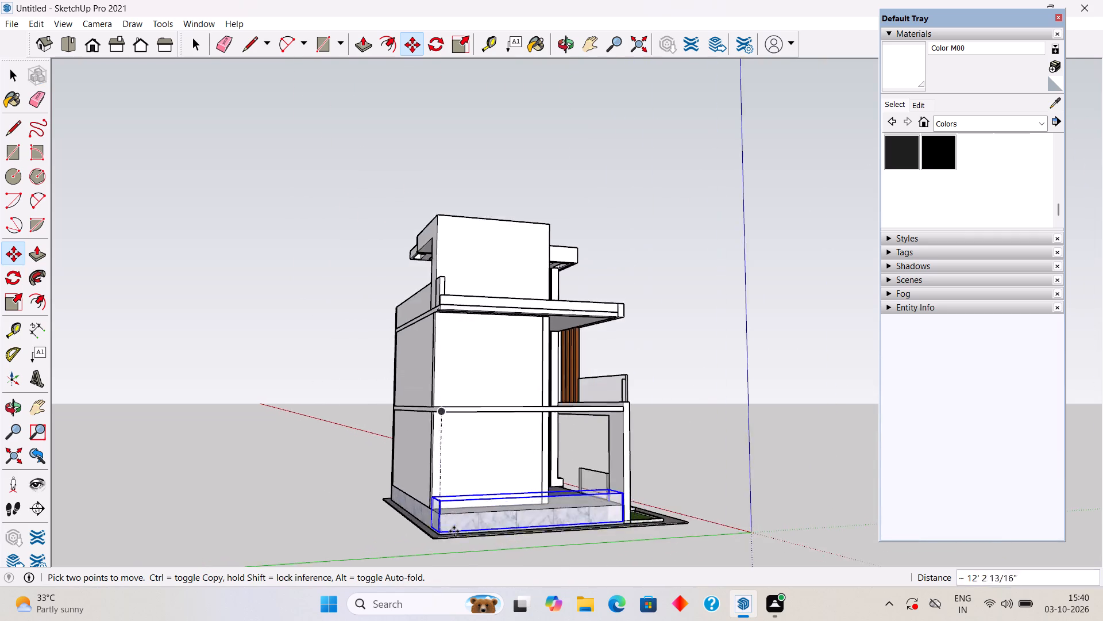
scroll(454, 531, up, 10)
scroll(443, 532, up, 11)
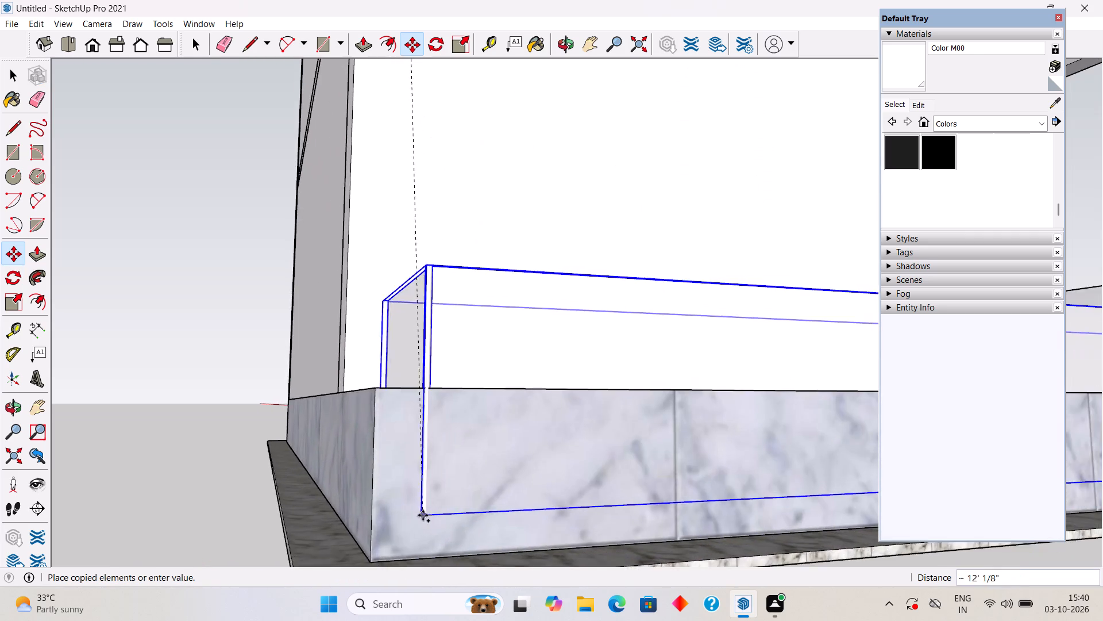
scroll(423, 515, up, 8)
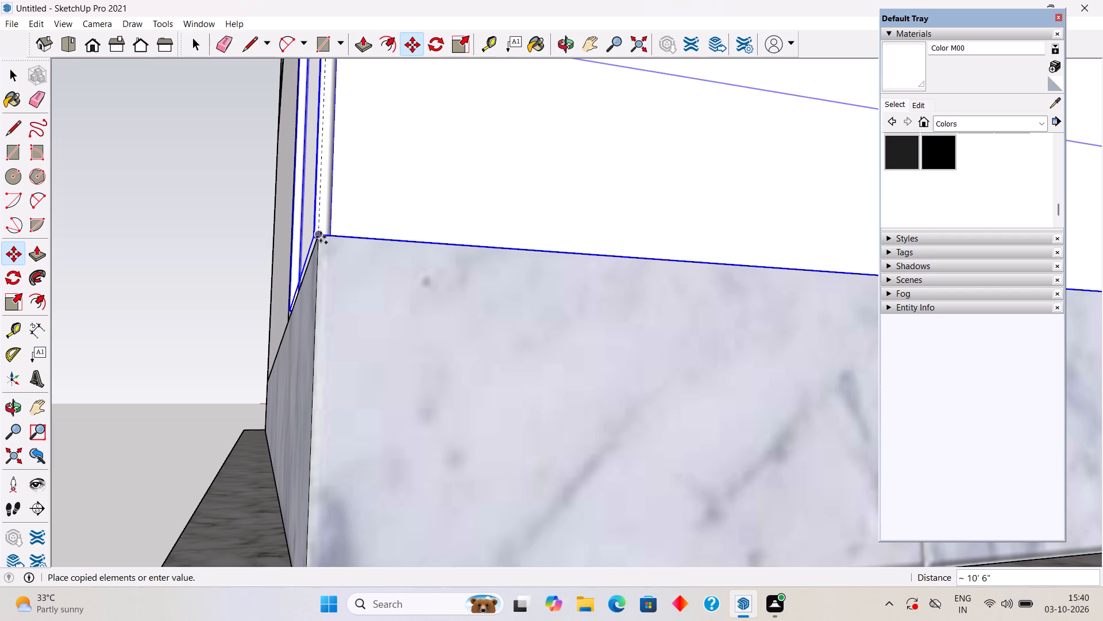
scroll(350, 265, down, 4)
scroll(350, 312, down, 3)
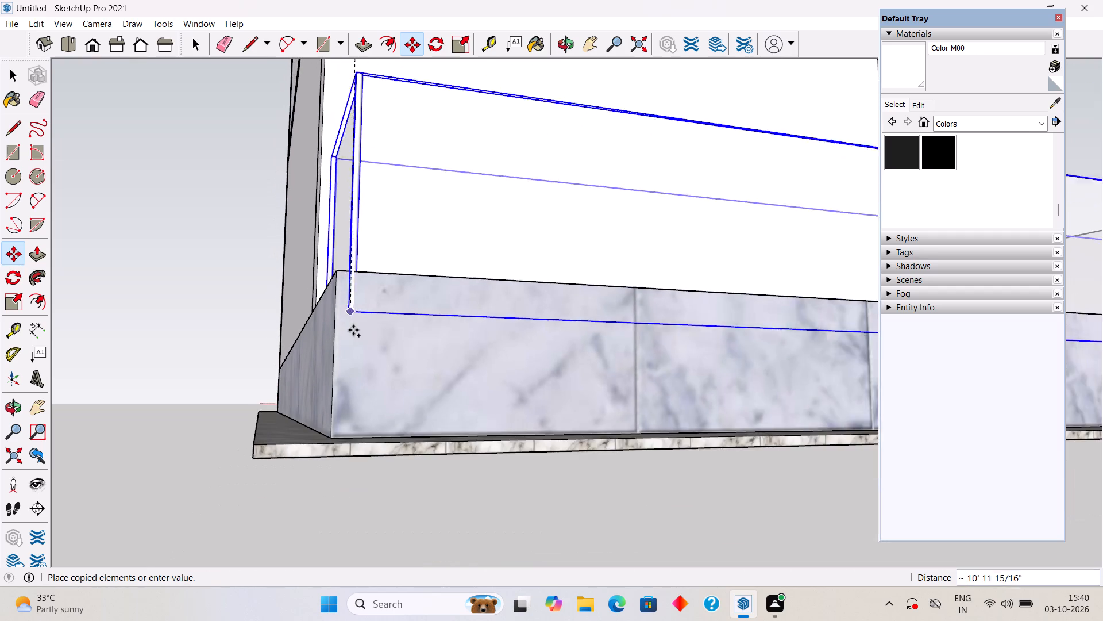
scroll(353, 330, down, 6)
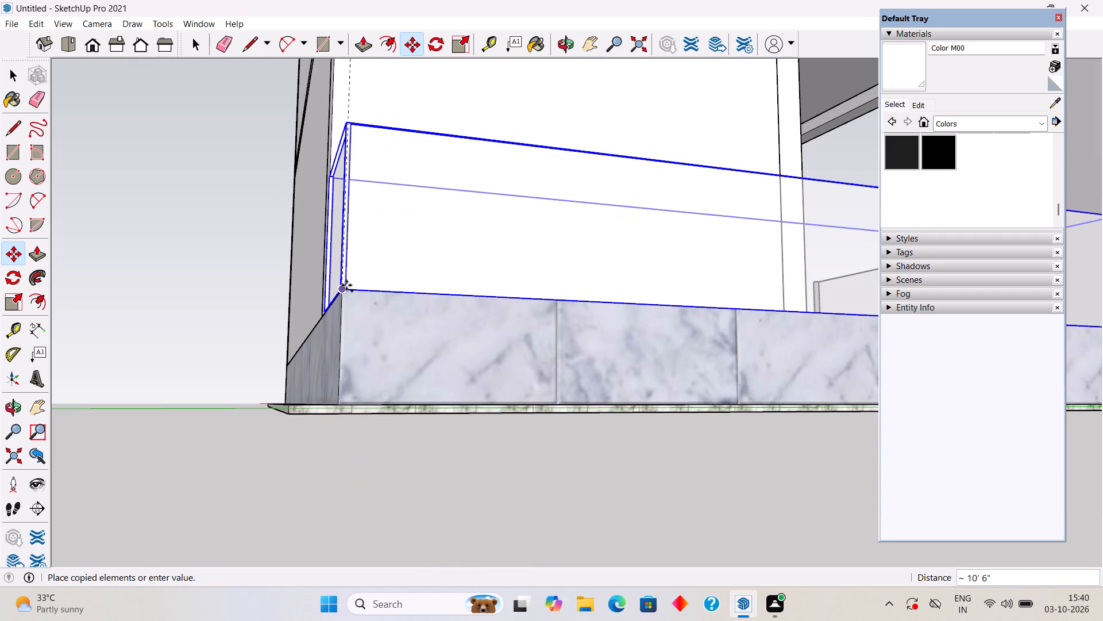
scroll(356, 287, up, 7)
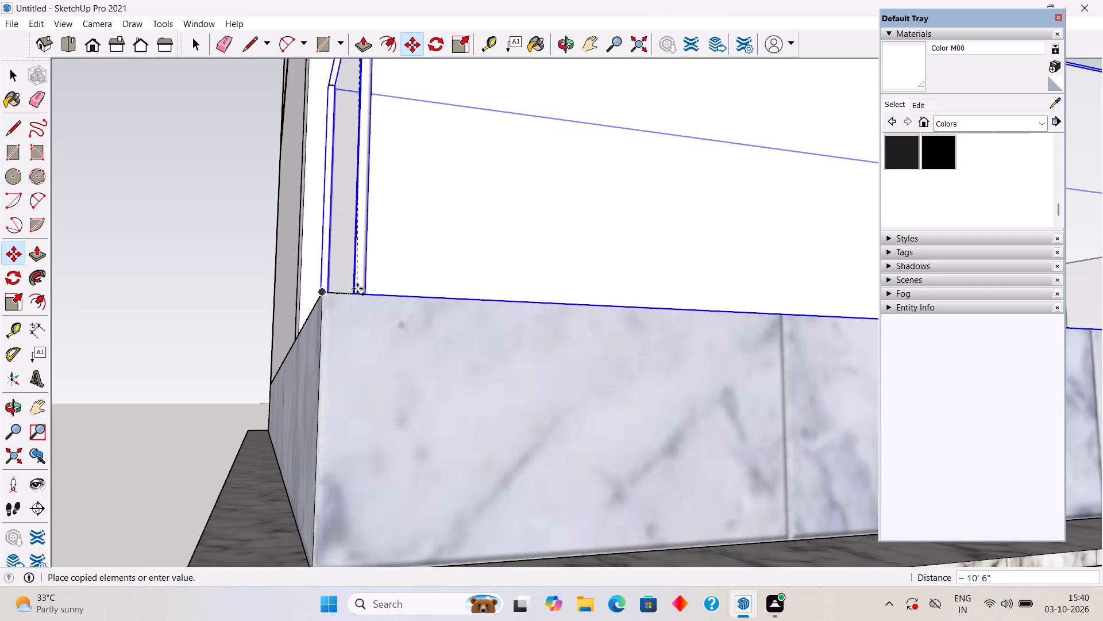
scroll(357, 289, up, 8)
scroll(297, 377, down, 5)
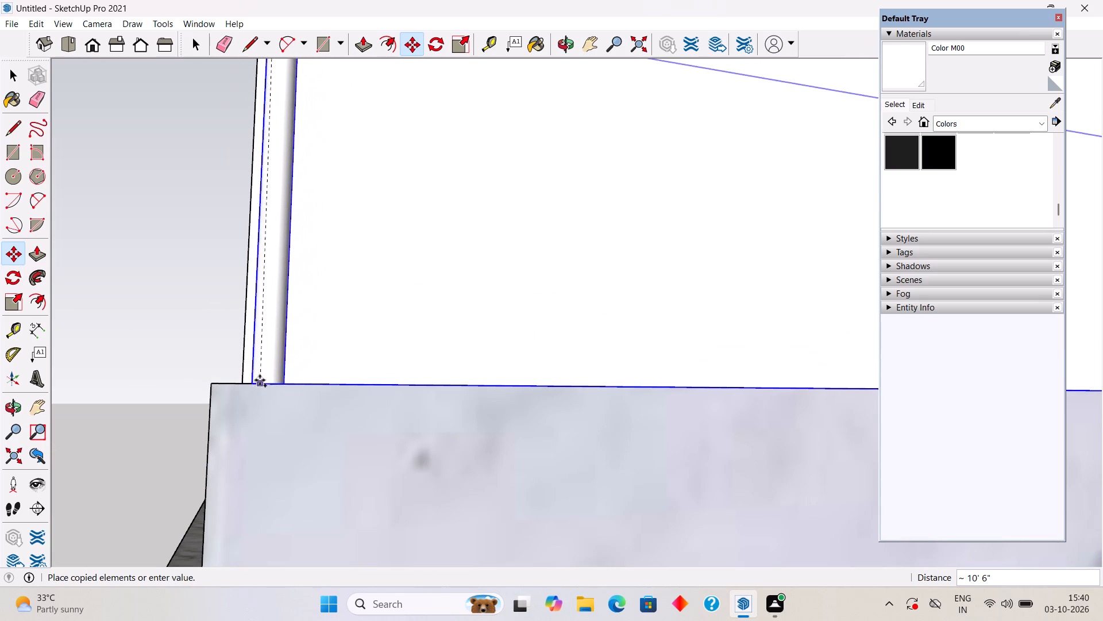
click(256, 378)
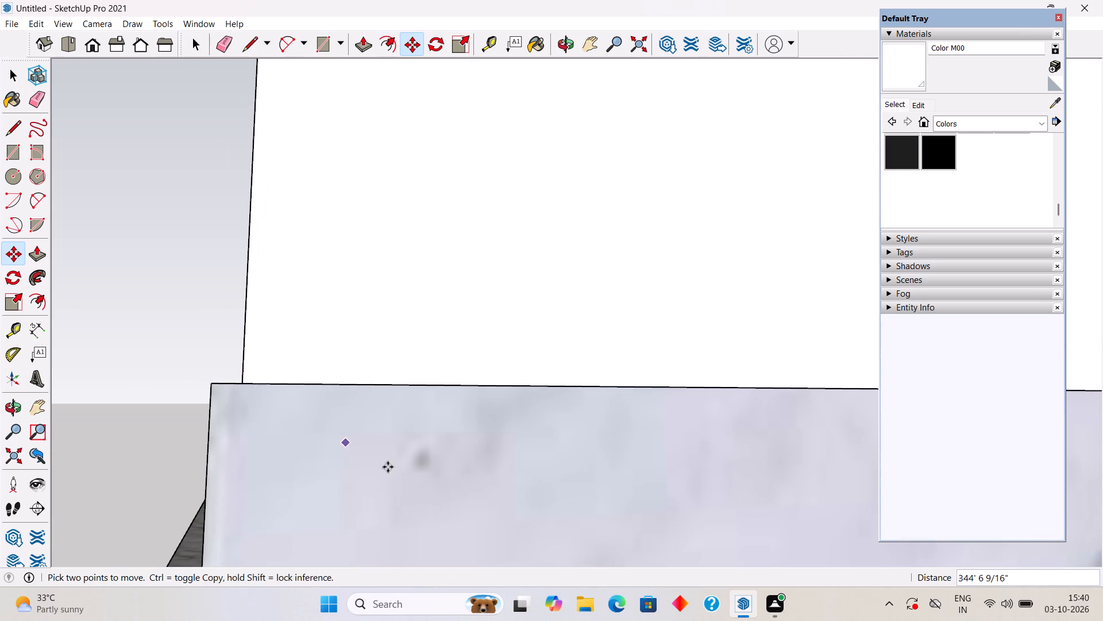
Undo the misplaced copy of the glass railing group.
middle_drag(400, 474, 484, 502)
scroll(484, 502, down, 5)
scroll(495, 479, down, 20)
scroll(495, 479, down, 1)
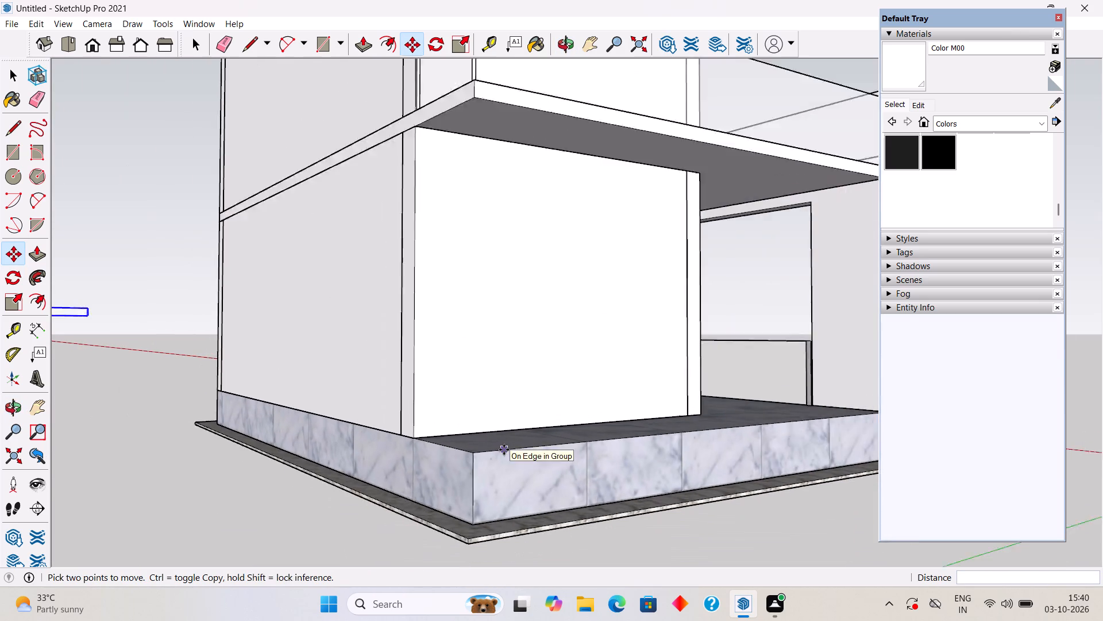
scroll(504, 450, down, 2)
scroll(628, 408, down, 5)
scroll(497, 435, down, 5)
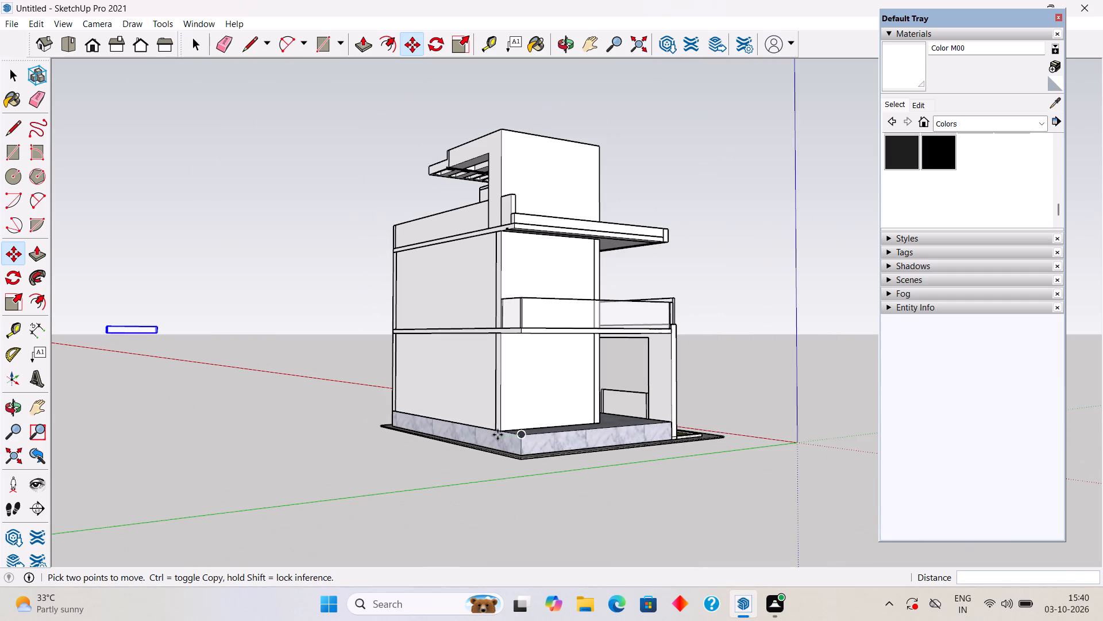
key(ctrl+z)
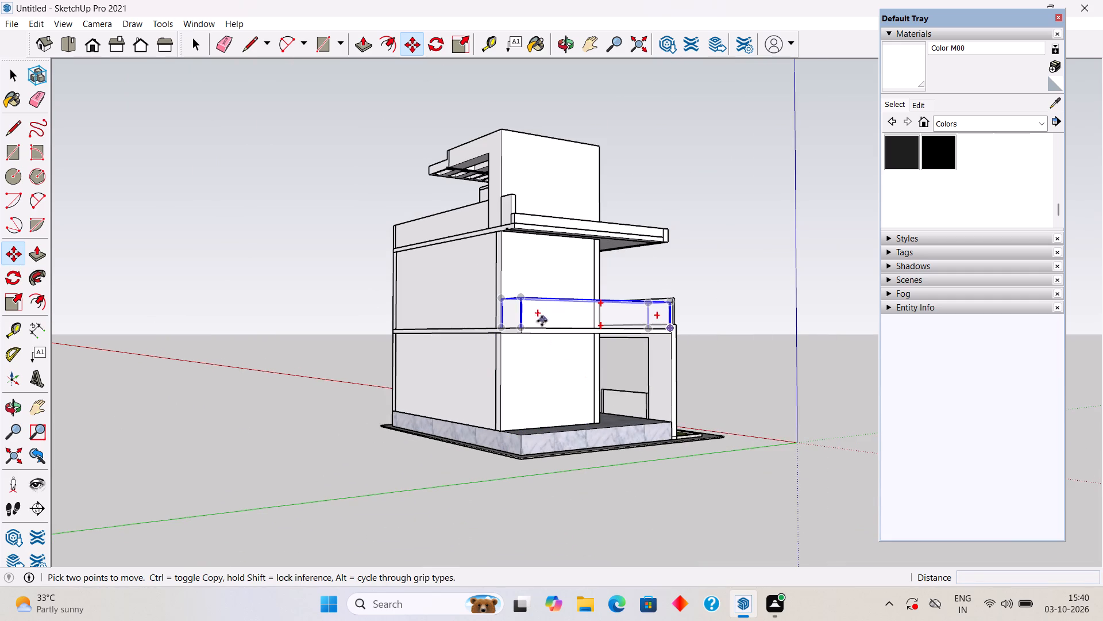
Copy the side balcony's glass railing group about 10' 1 1/16" straight down to just above the marble plinth.
click(544, 317)
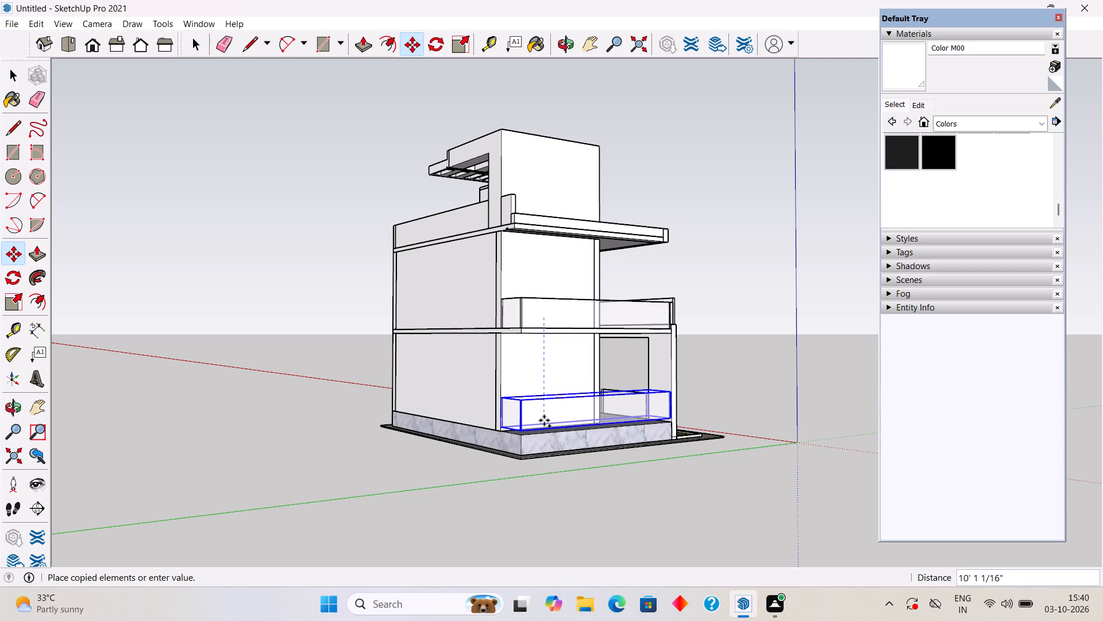
click(544, 420)
scroll(501, 470, up, 5)
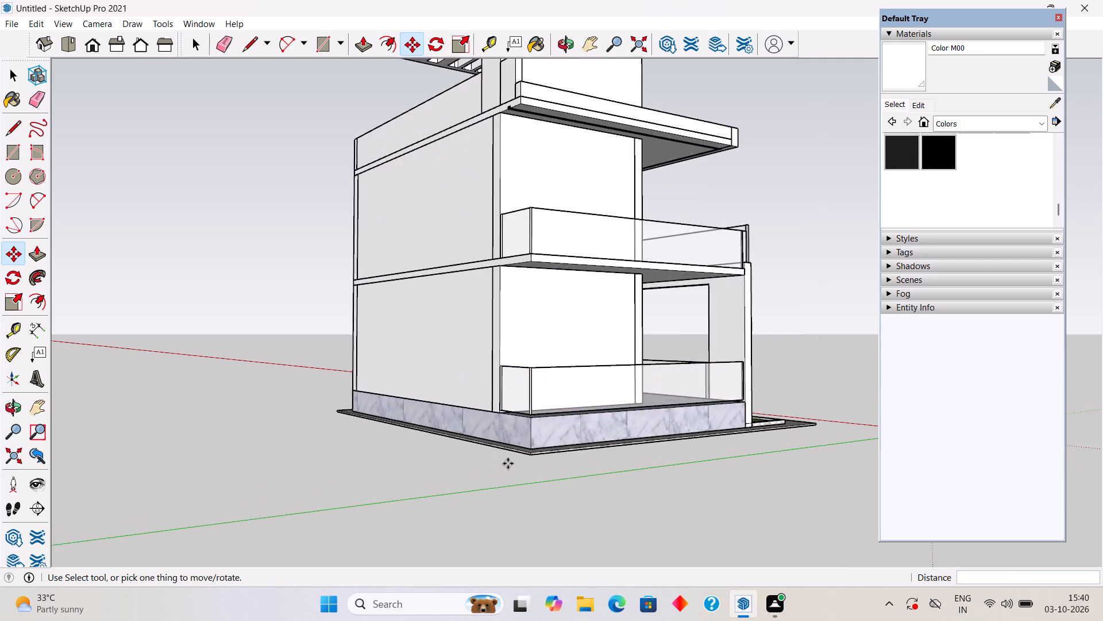
scroll(508, 463, up, 5)
key(space)
Move the copied railing about 2 3/8" so its bottom outer corner meets the marble plinth's top rear corner.
scroll(575, 344, up, 9)
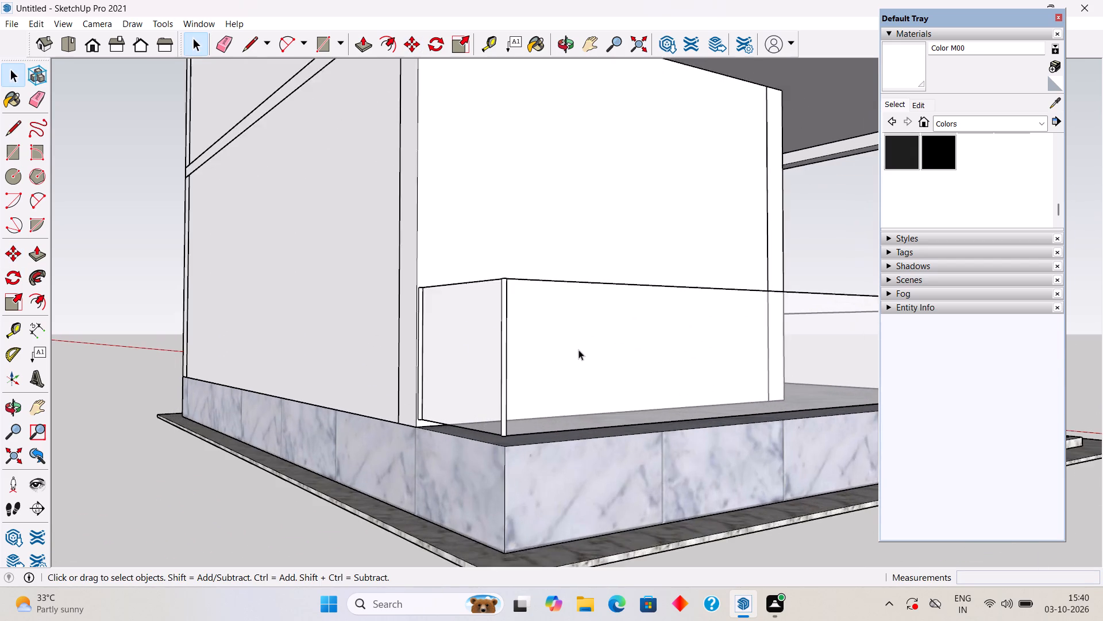
middle_drag(514, 427, 645, 404)
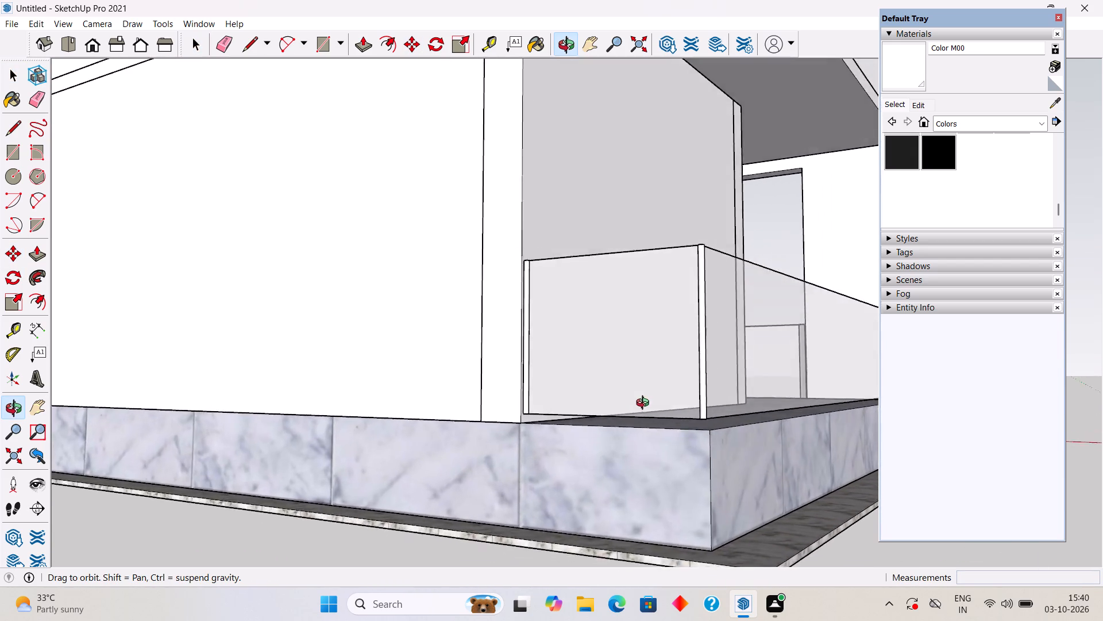
middle_drag(645, 404, 678, 409)
scroll(737, 404, up, 7)
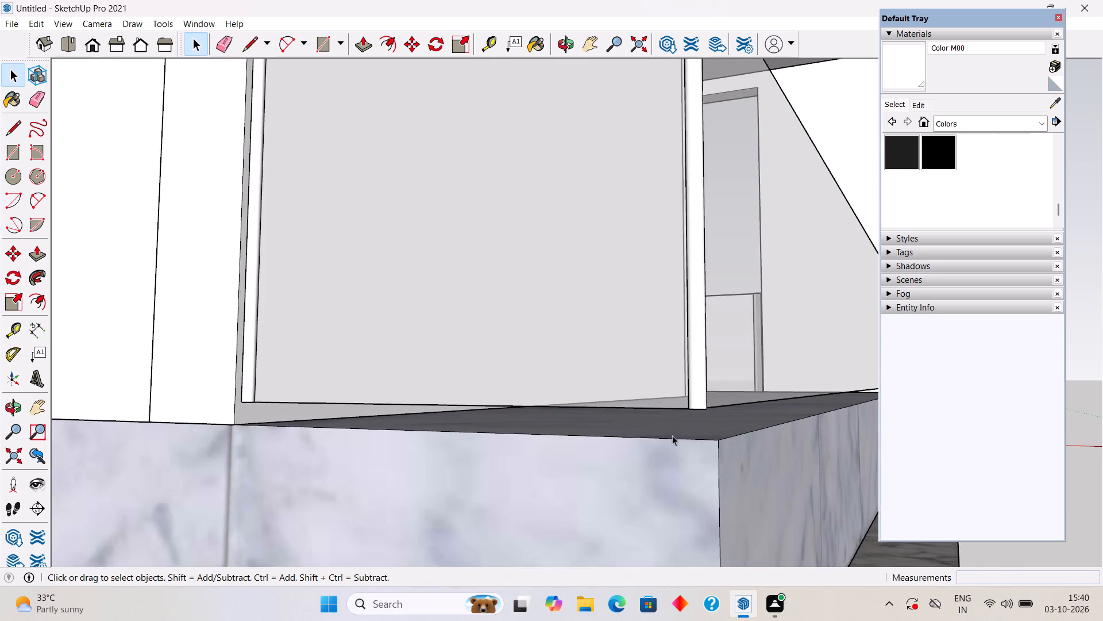
scroll(672, 435, up, 4)
click(681, 371)
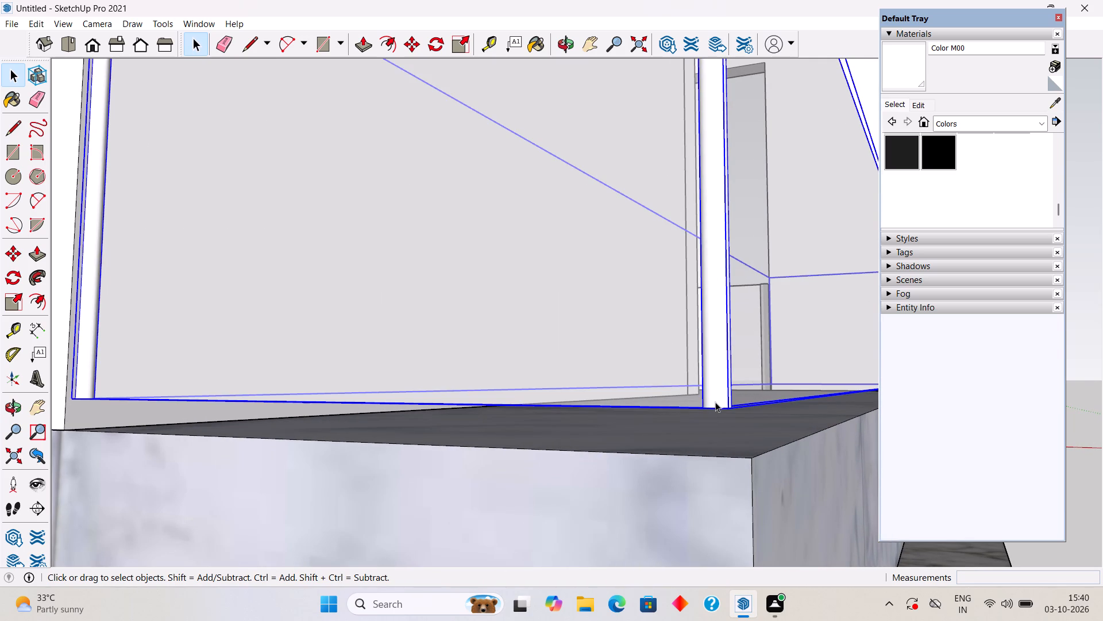
key(m)
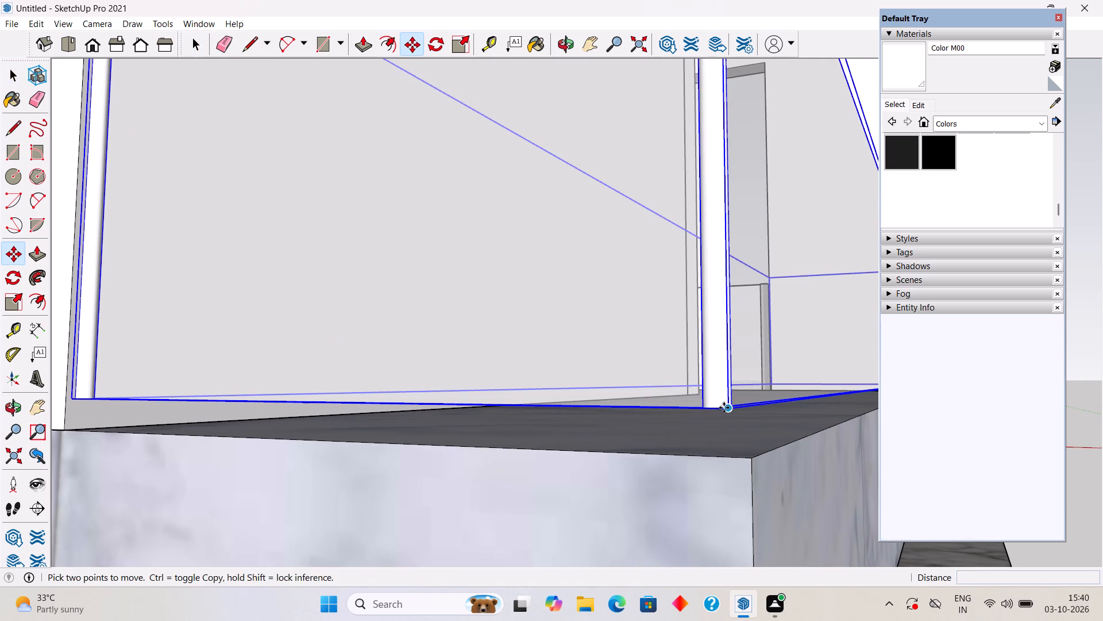
click(724, 408)
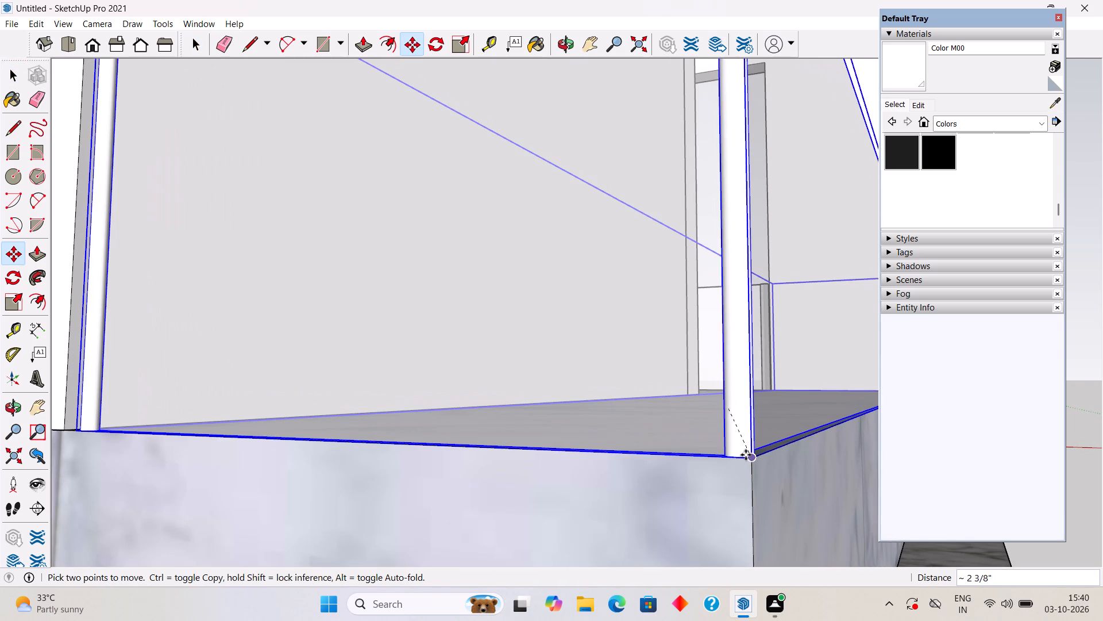
click(746, 454)
key(space)
scroll(749, 431, down, 15)
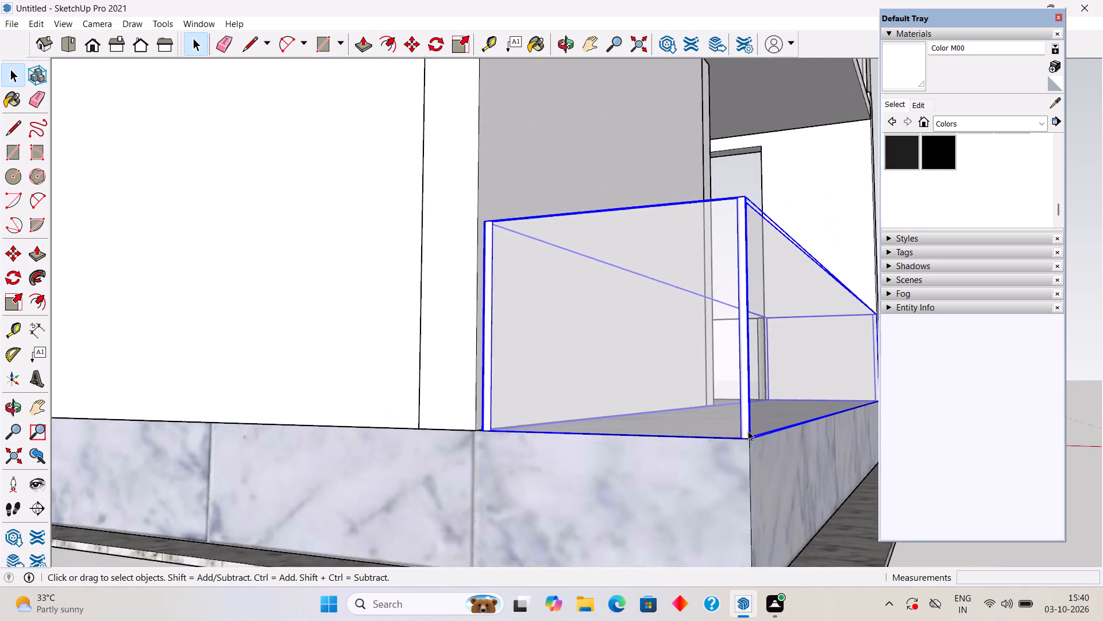
scroll(748, 431, down, 2)
middle_drag(739, 421, 596, 410)
scroll(631, 411, down, 3)
scroll(533, 417, down, 6)
click(331, 504)
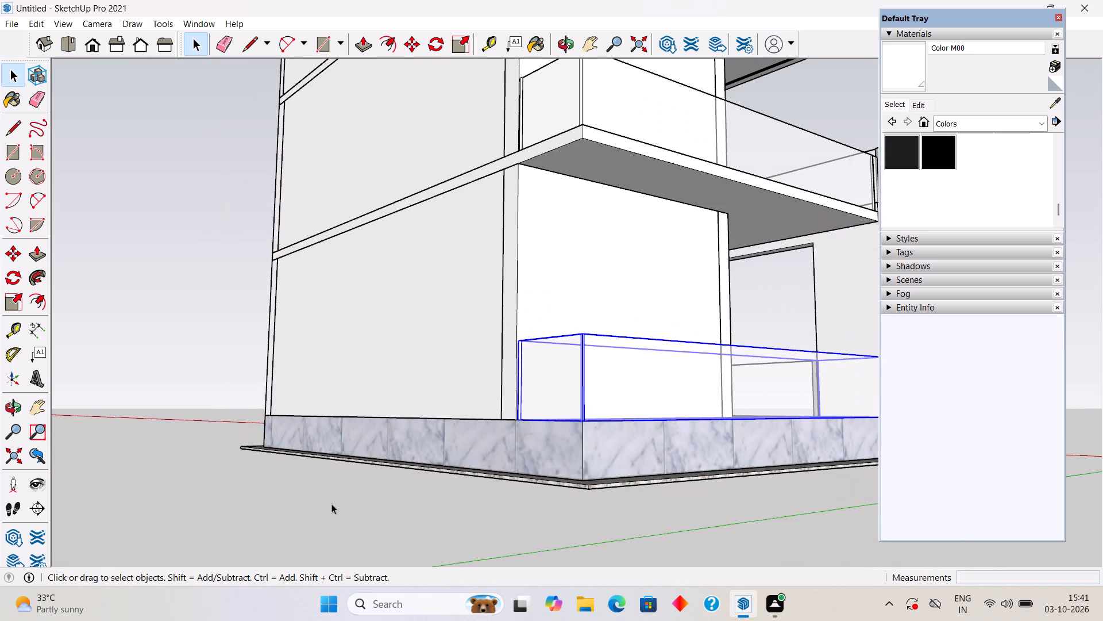
Delete the long side parapet on the second-floor terrace slab, directly above the glass-railed side balcony.
middle_drag(753, 315, 556, 367)
scroll(559, 366, down, 9)
scroll(656, 386, up, 5)
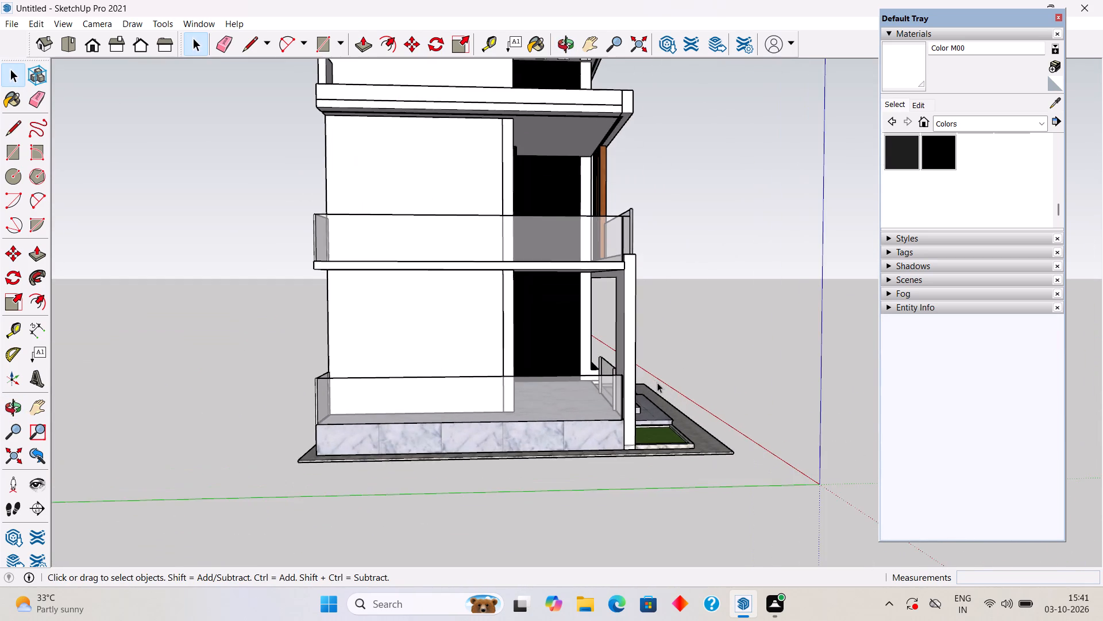
middle_drag(657, 382, 569, 524)
scroll(569, 524, down, 1)
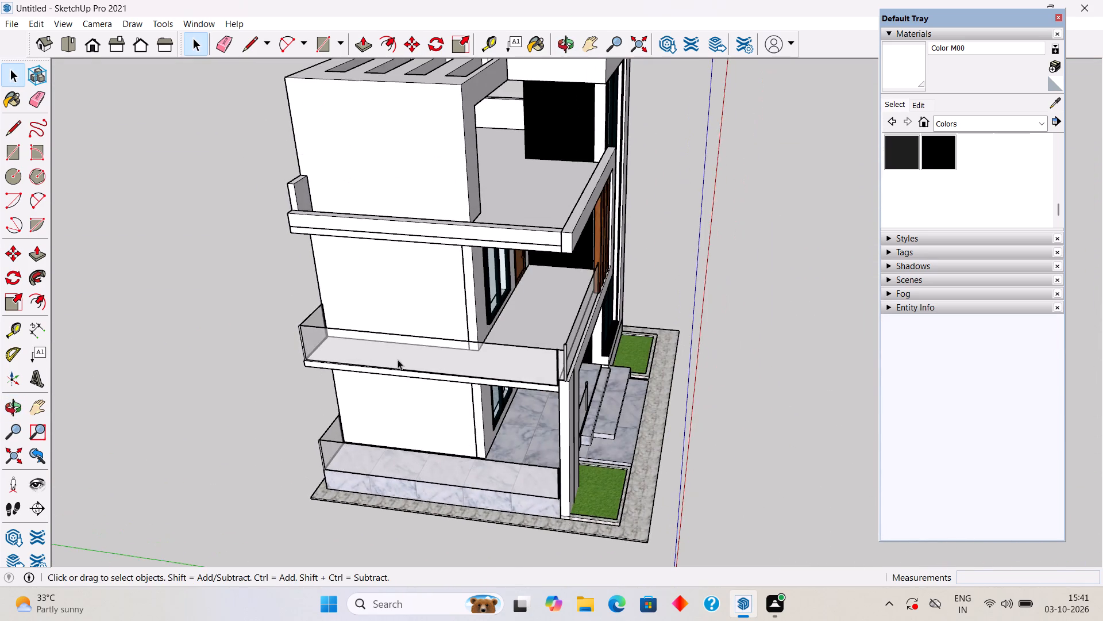
scroll(397, 358, up, 4)
scroll(409, 334, down, 2)
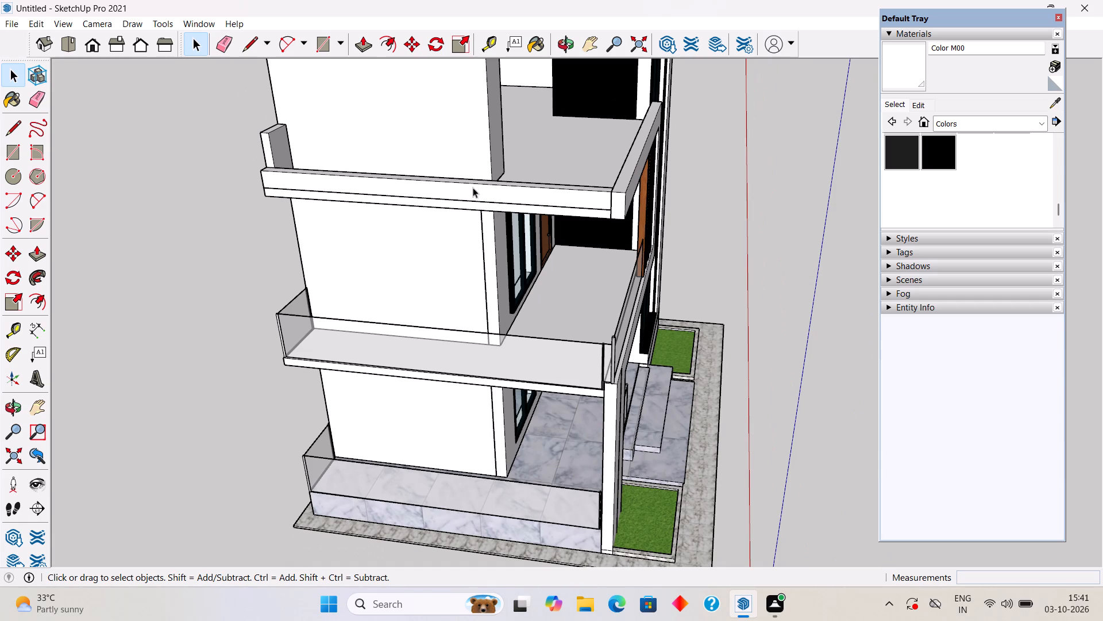
click(473, 189)
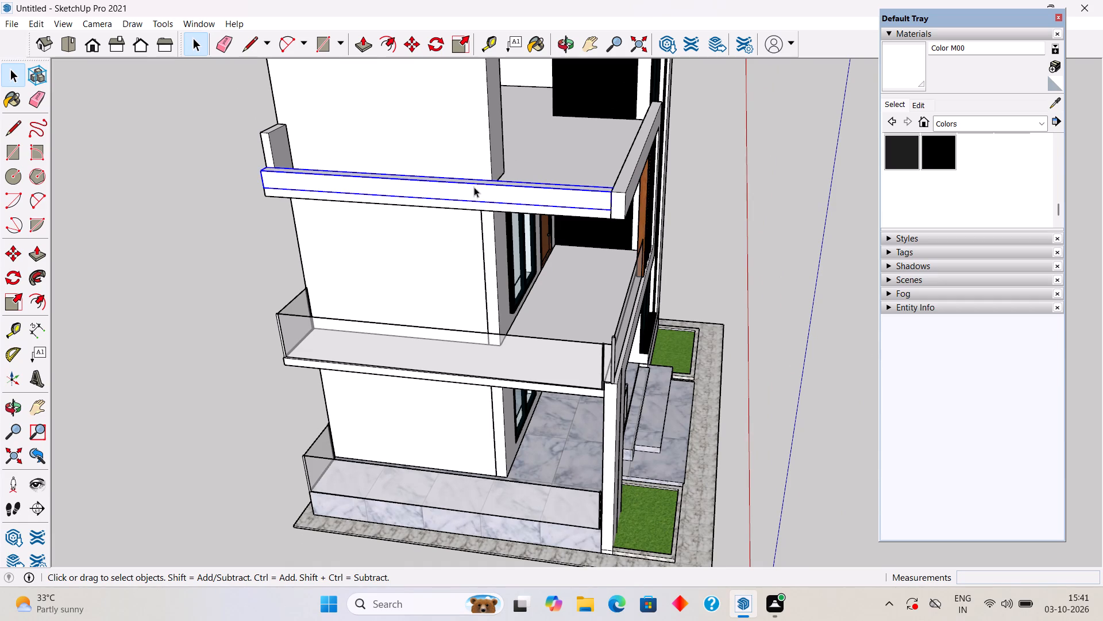
key(Delete)
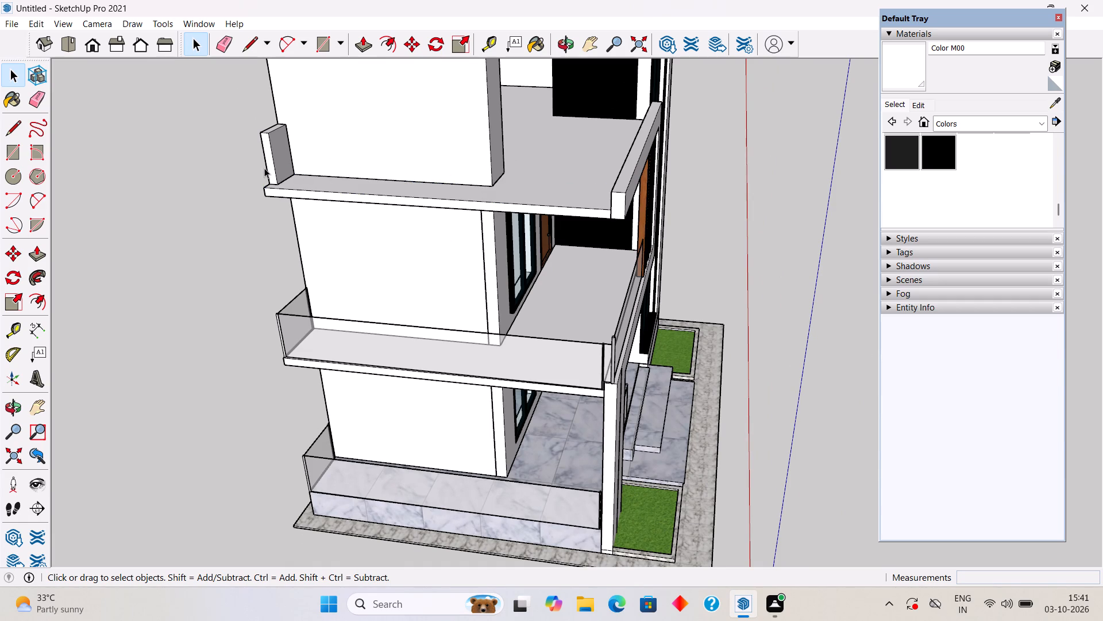
Delete the short leftover parapet piece at the rear end of the second-floor terrace slab.
click(270, 161)
key(Delete)
Push/Pull the second-floor terrace slab's long side edge outward about 1' 3 5/8", in line with the side balcony slab below.
middle_drag(438, 170, 318, 290)
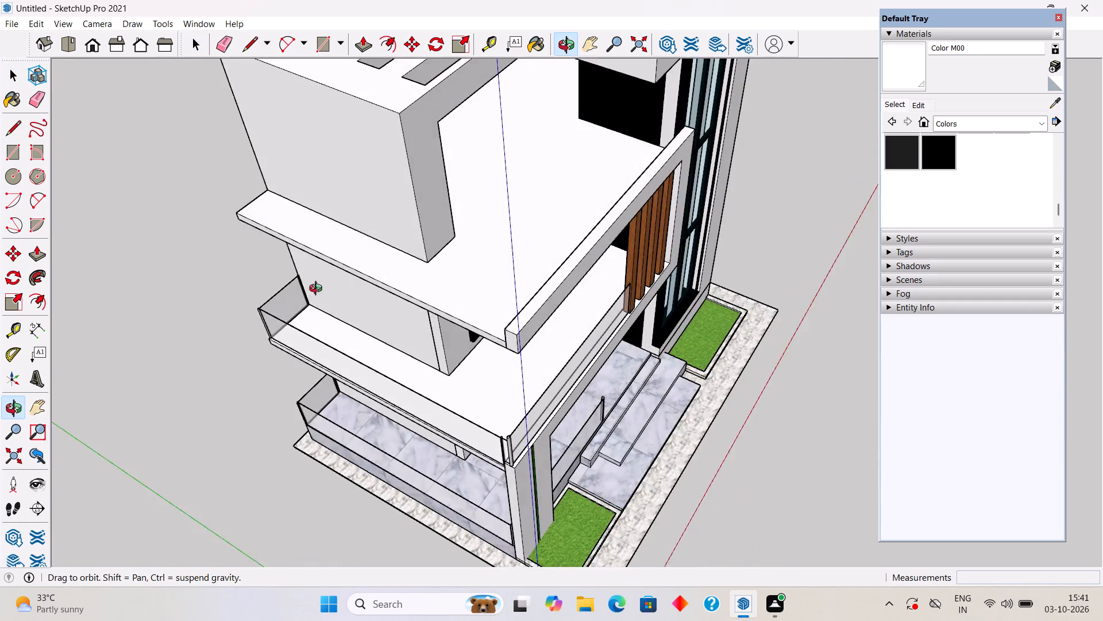
middle_drag(318, 290, 804, 126)
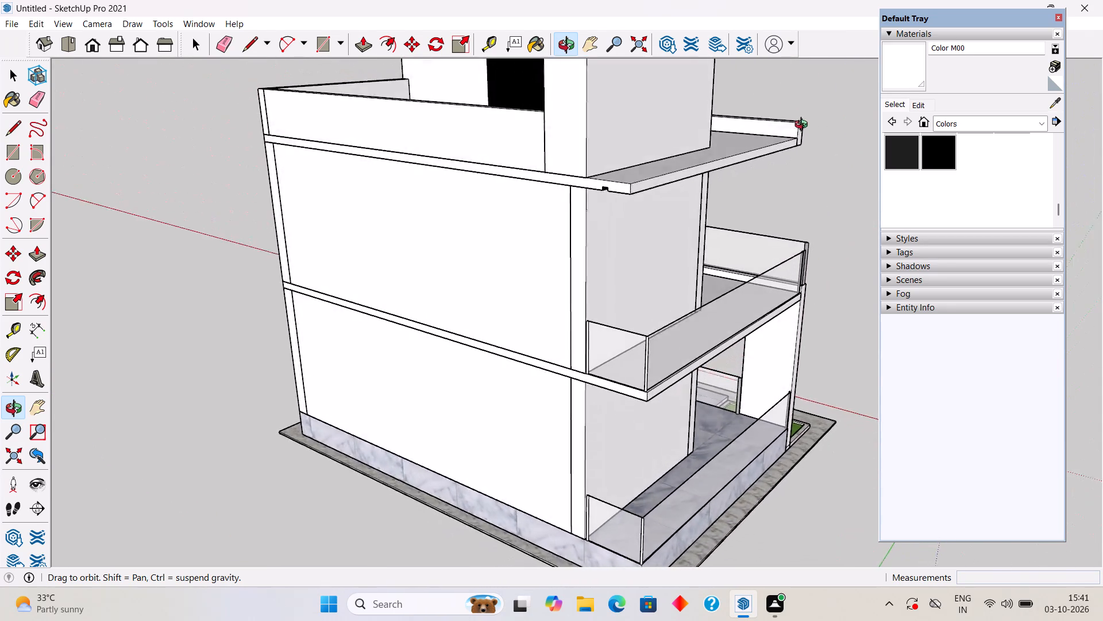
middle_drag(804, 126, 696, 203)
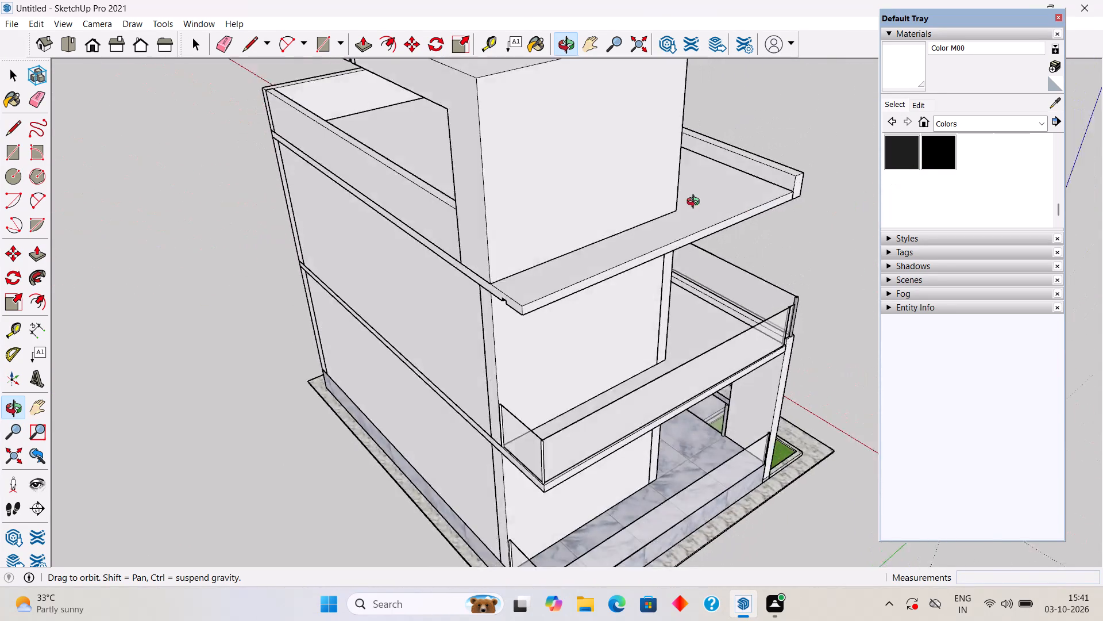
middle_drag(696, 203, 647, 187)
scroll(664, 225, up, 4)
triple_click(666, 218)
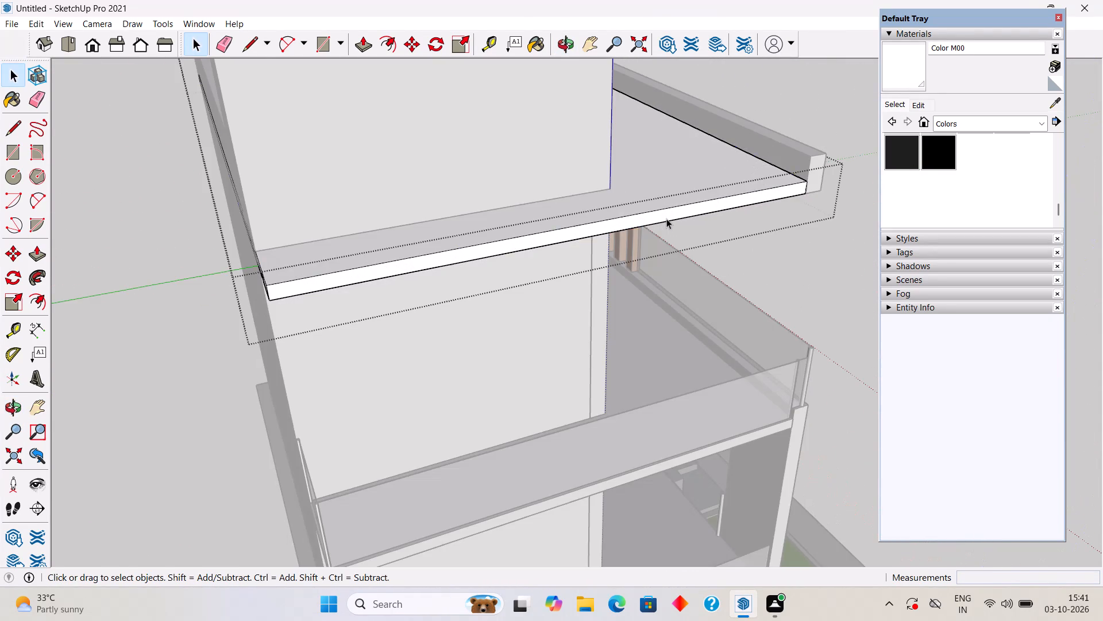
key(p)
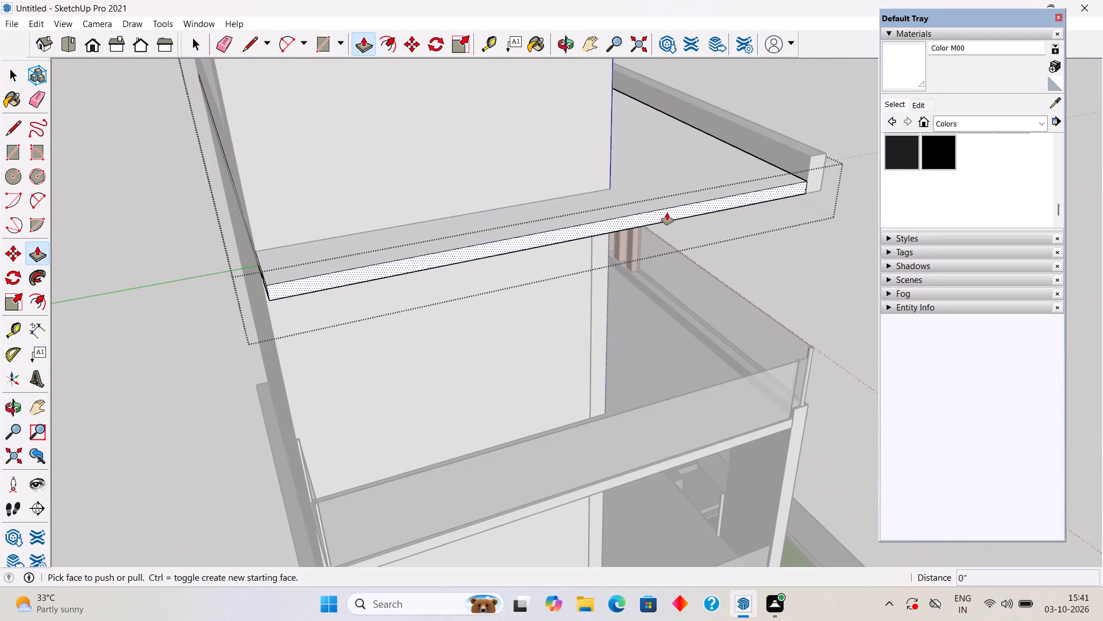
click(668, 210)
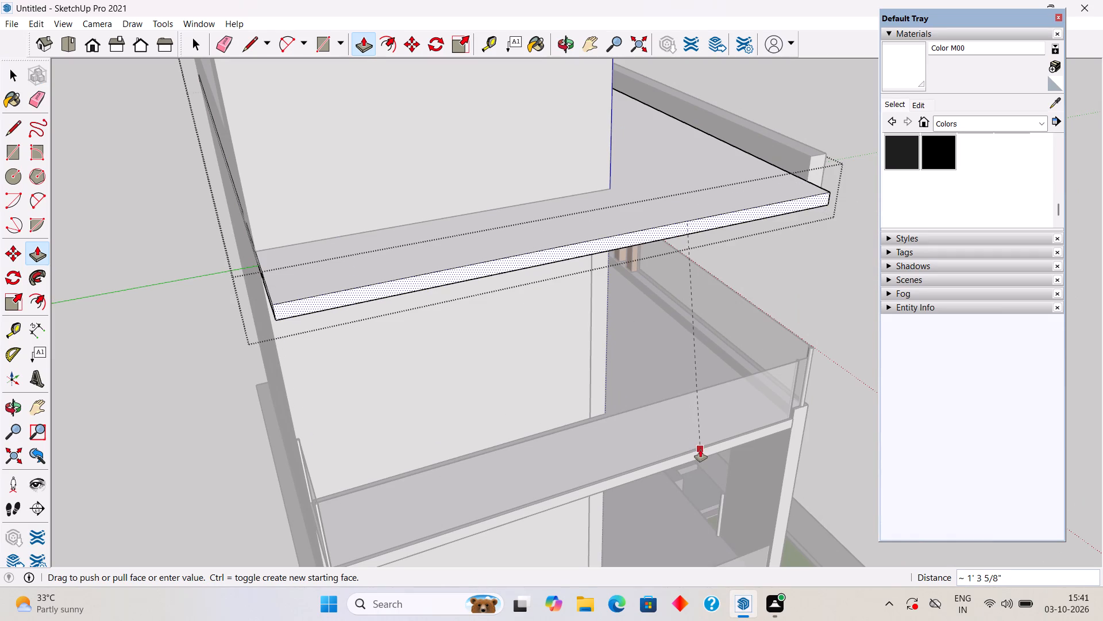
click(700, 450)
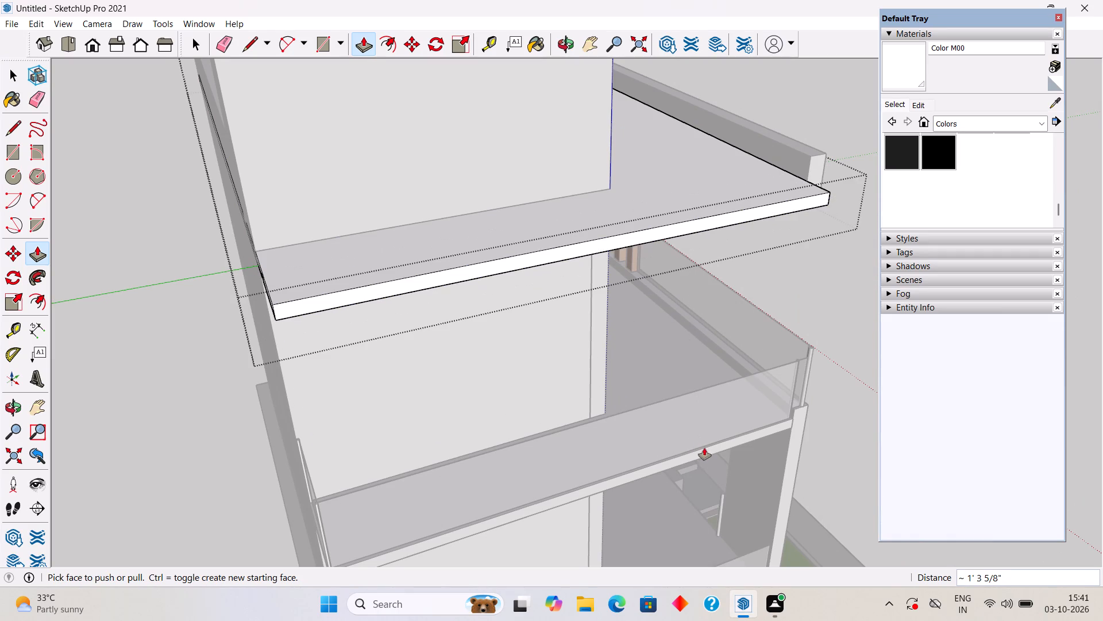
key(space)
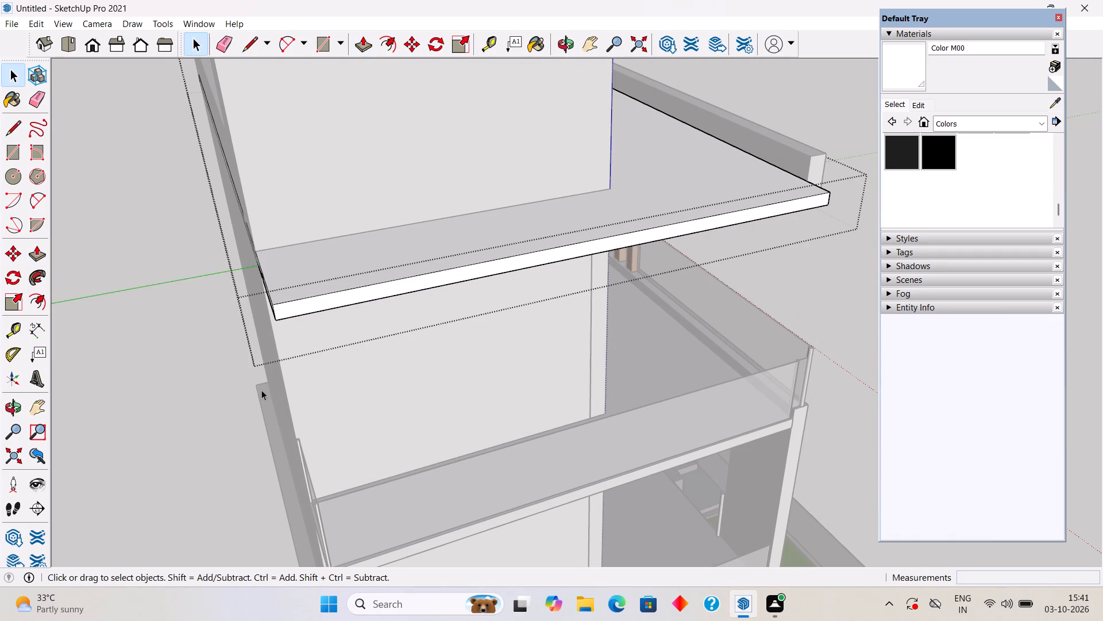
click(838, 319)
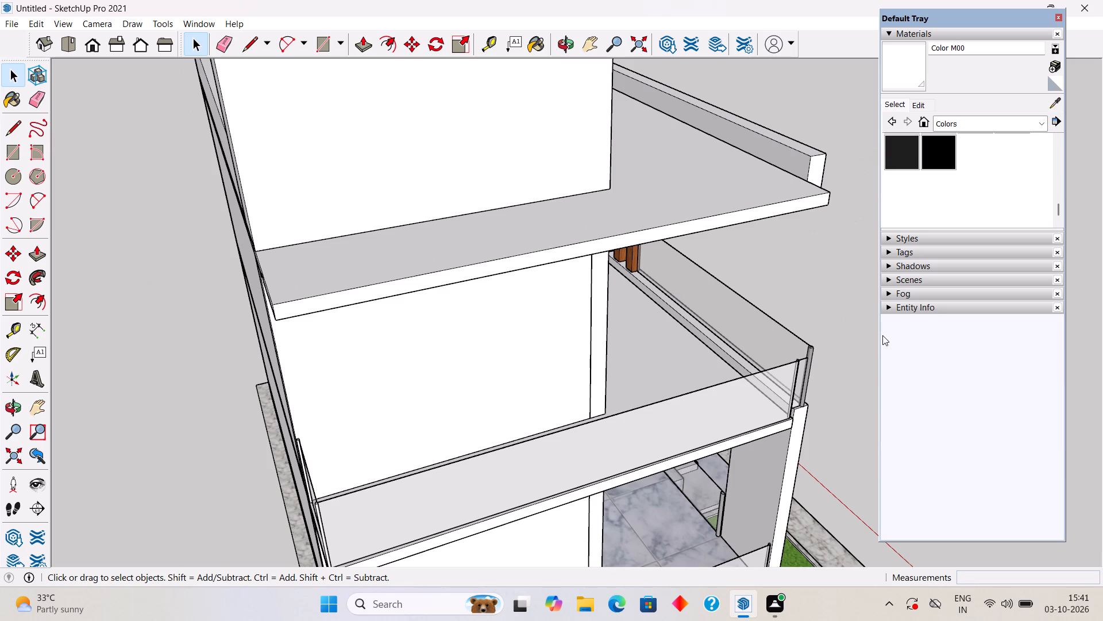
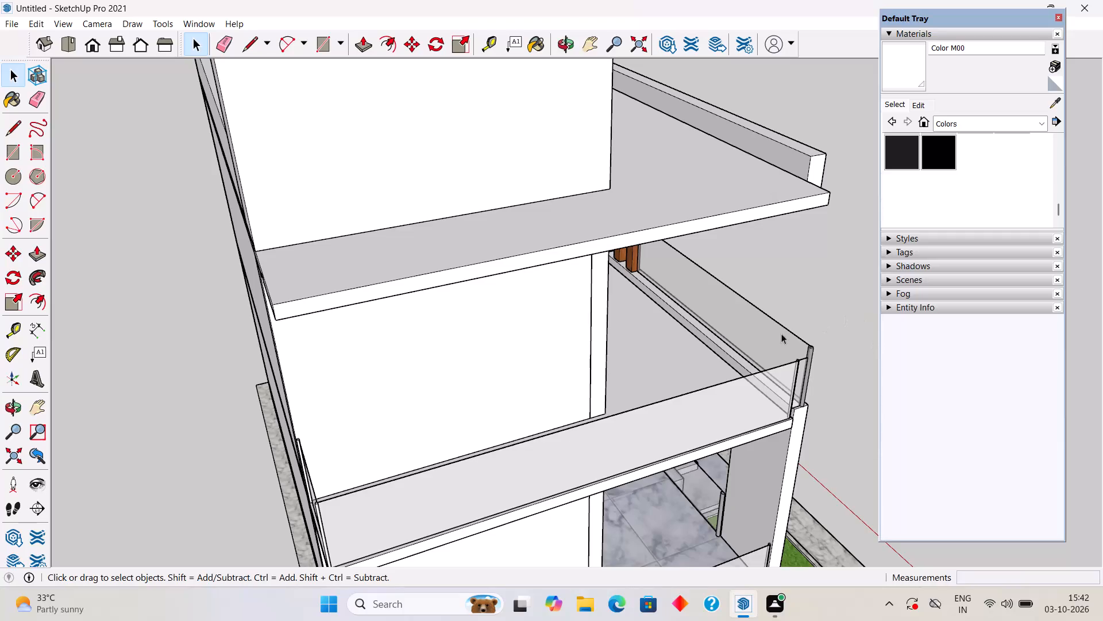
Copy the side balcony's glass railing about 10' 4 13/16" straight up onto the second-floor terrace slab's rear outer corner.
scroll(741, 367, down, 6)
scroll(730, 481, up, 6)
scroll(751, 443, down, 6)
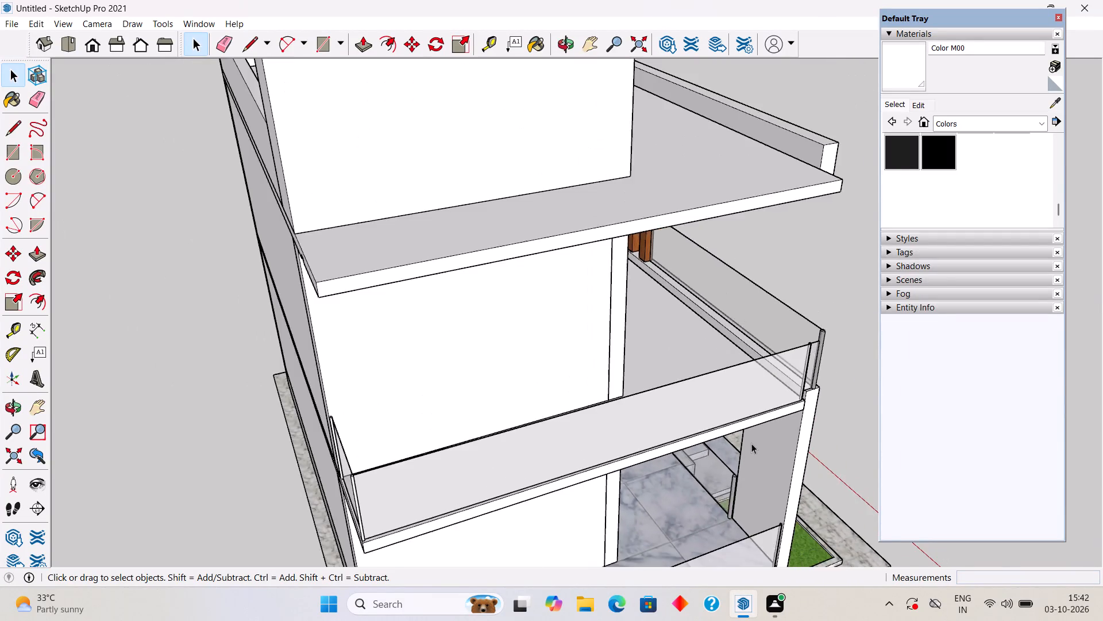
scroll(751, 443, down, 5)
middle_drag(706, 438, 703, 301)
scroll(558, 407, up, 7)
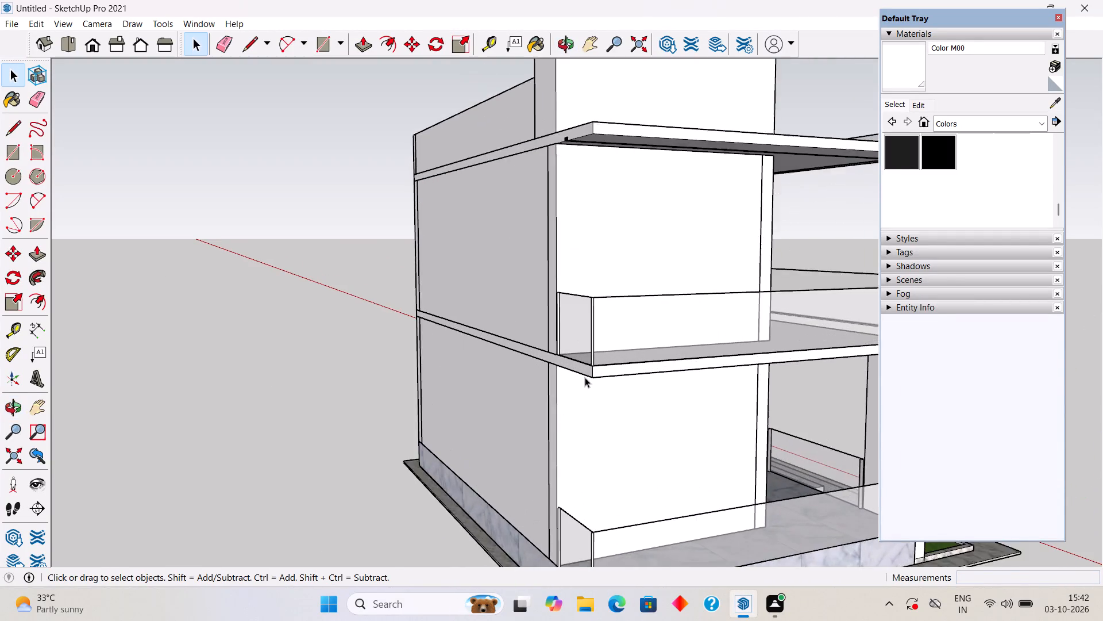
scroll(585, 377, up, 10)
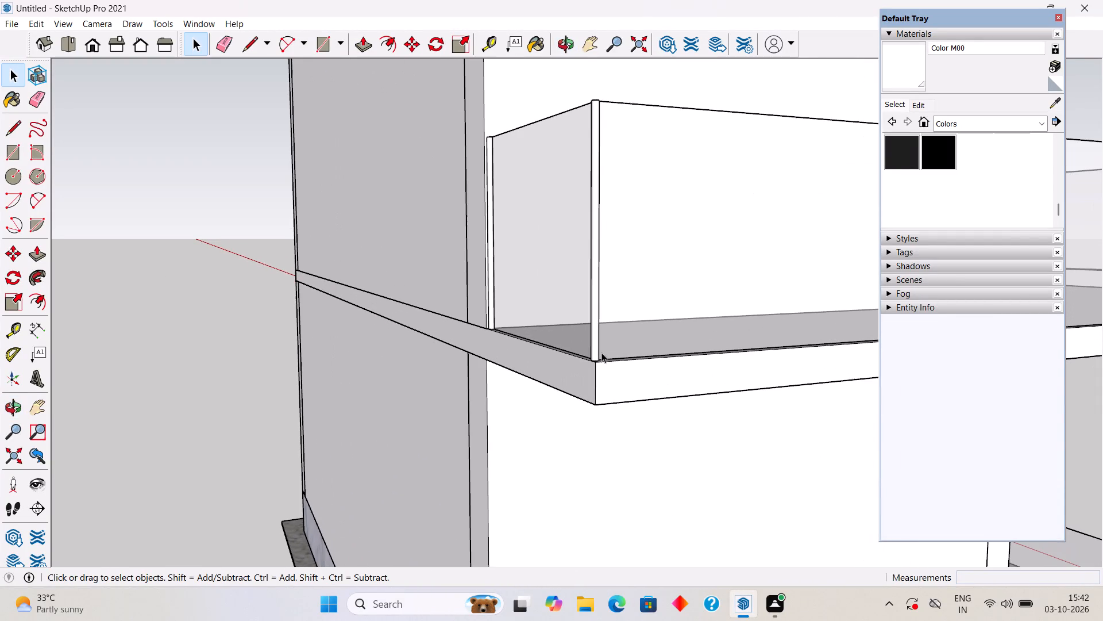
key(m)
click(601, 352)
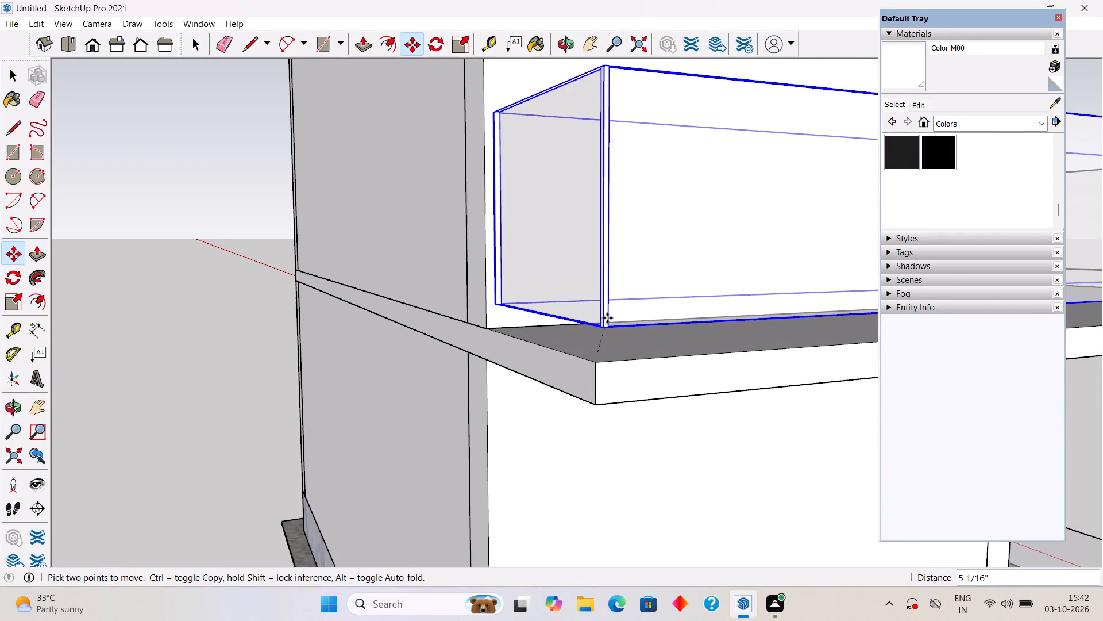
scroll(607, 318, down, 16)
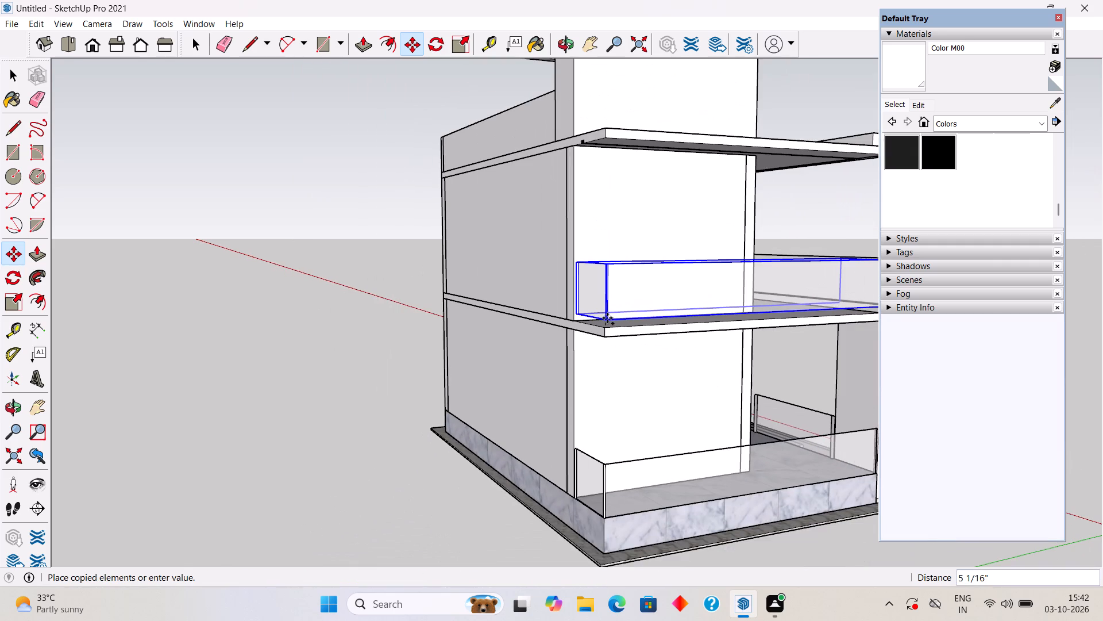
scroll(592, 169, up, 2)
scroll(607, 121, up, 2)
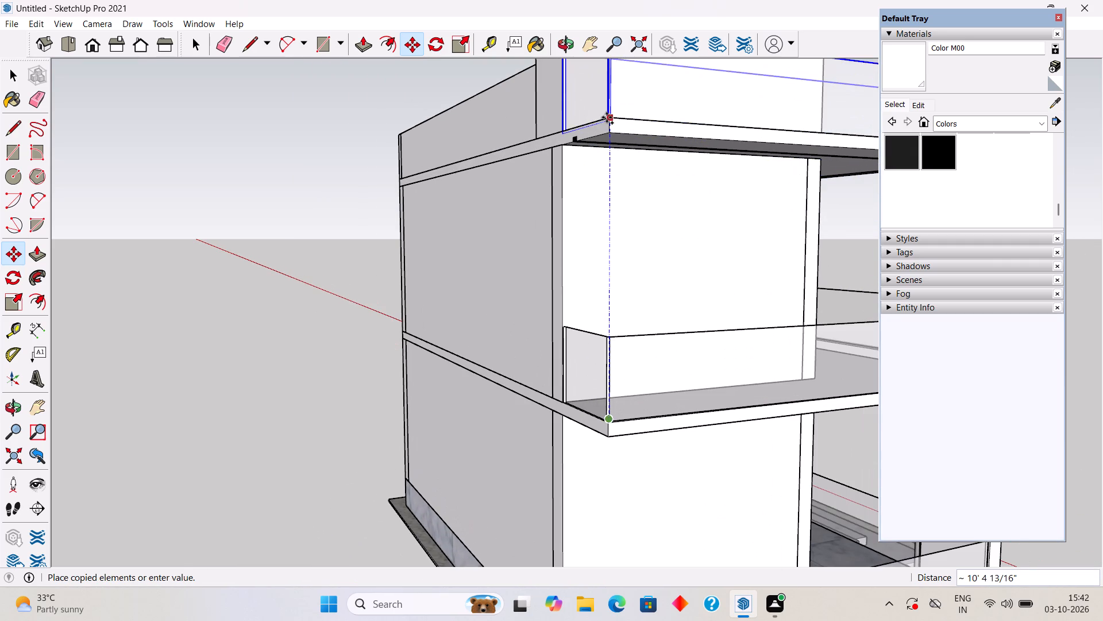
click(611, 118)
key(space)
scroll(541, 312, down, 9)
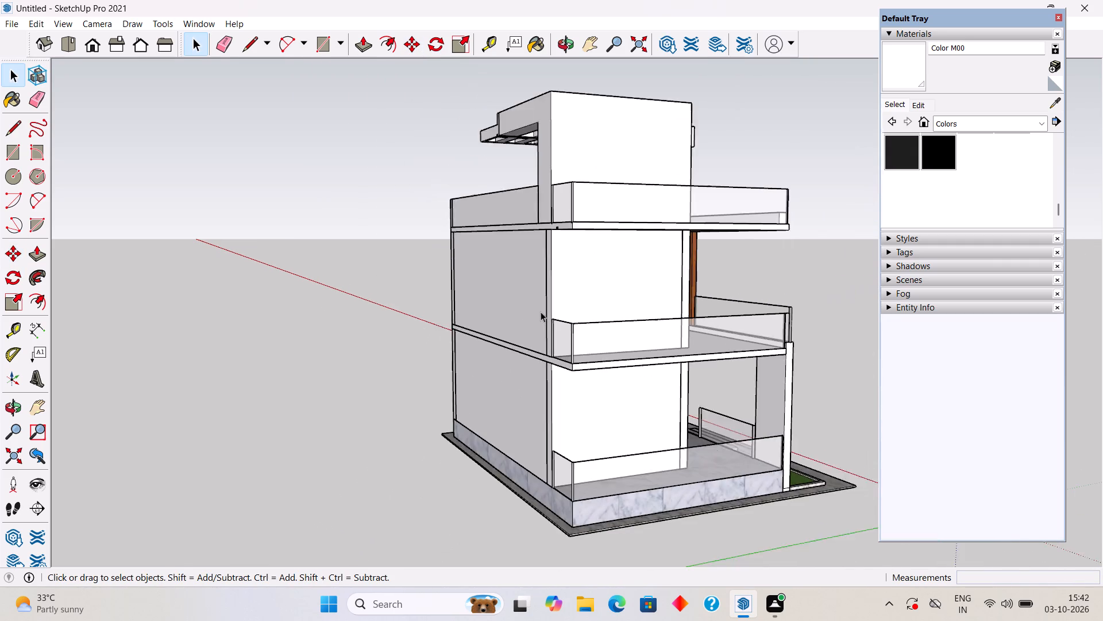
Push/Pull the free end of the front frame's upper beam outward about 1' 3 5/8", flush with the extended terrace slab's side edge.
middle_drag(800, 244, 745, 286)
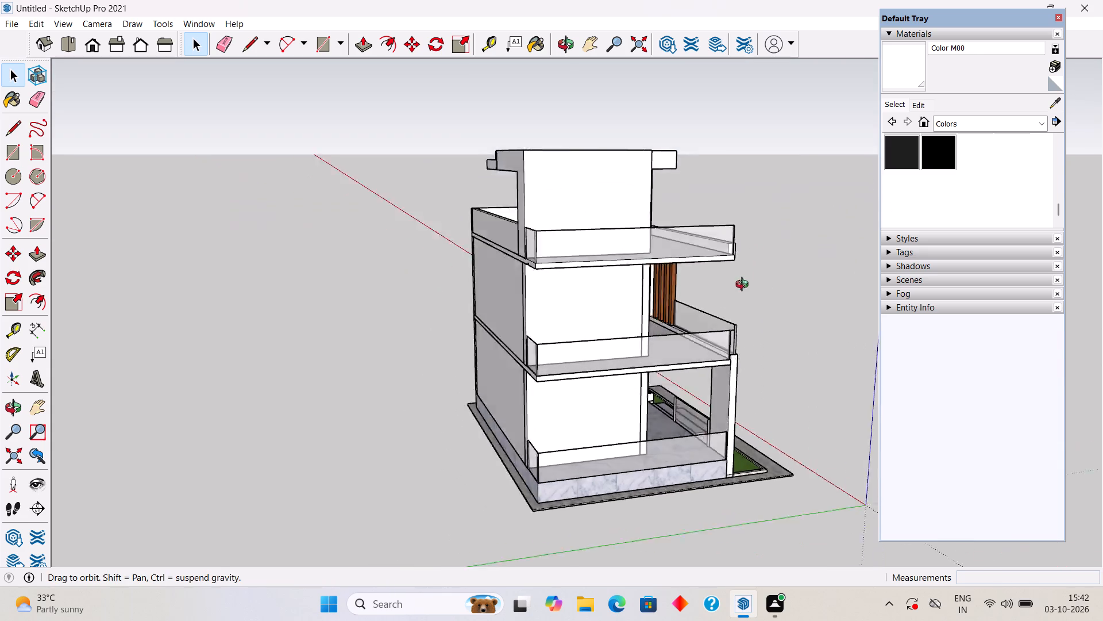
middle_drag(745, 286, 422, 394)
scroll(422, 394, down, 1)
middle_drag(515, 339, 393, 147)
middle_drag(615, 282, 476, 308)
scroll(481, 301, up, 1)
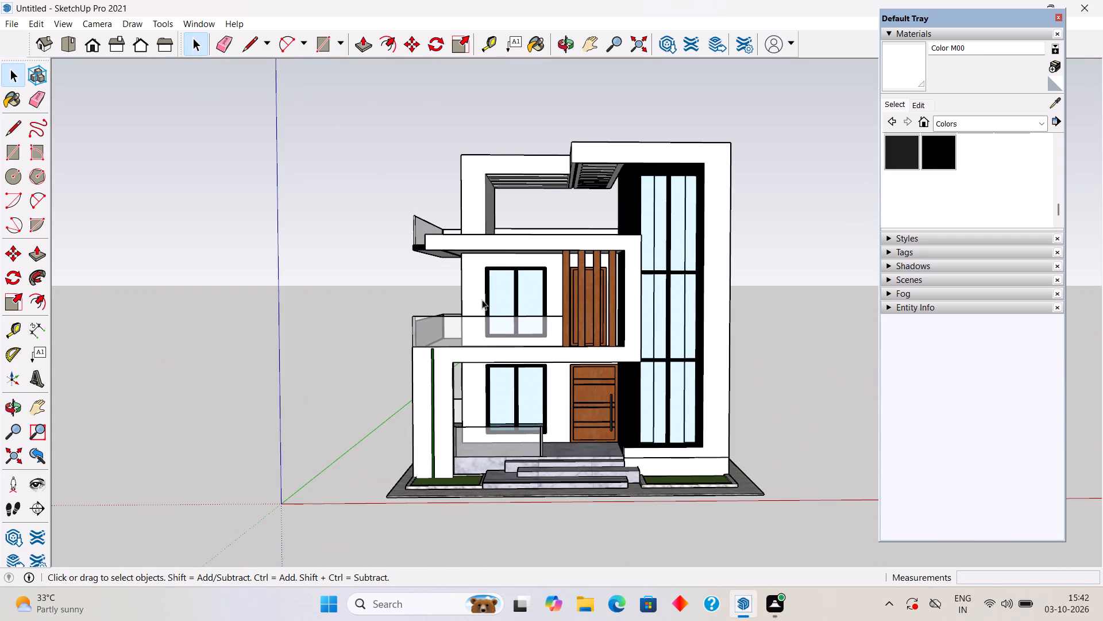
middle_drag(485, 299, 820, 359)
scroll(608, 309, up, 4)
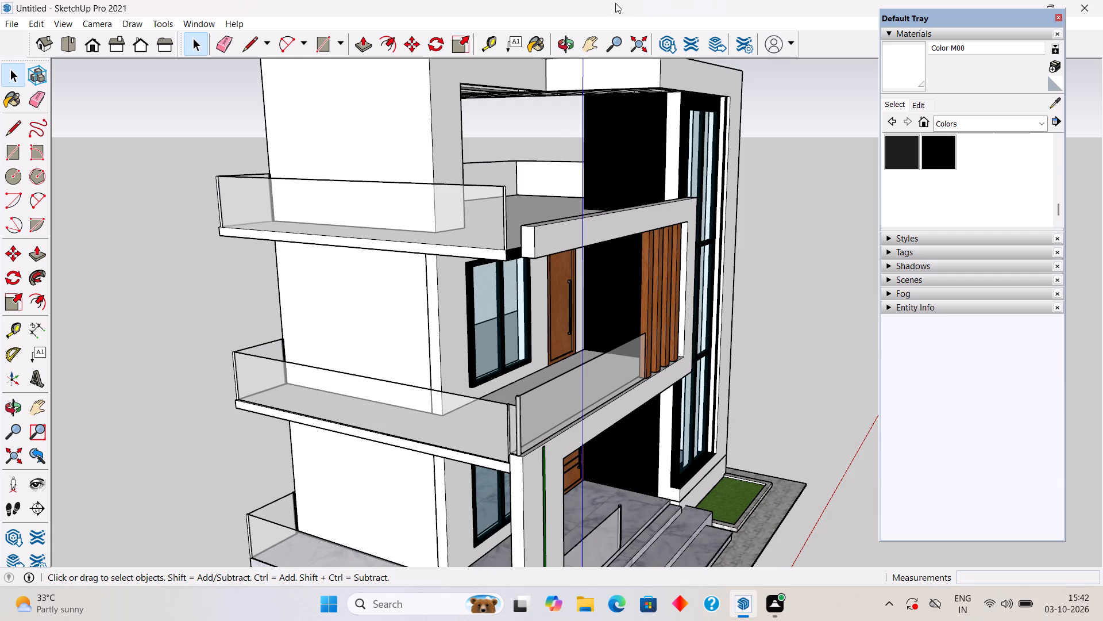
scroll(544, 285, up, 5)
scroll(484, 162, up, 10)
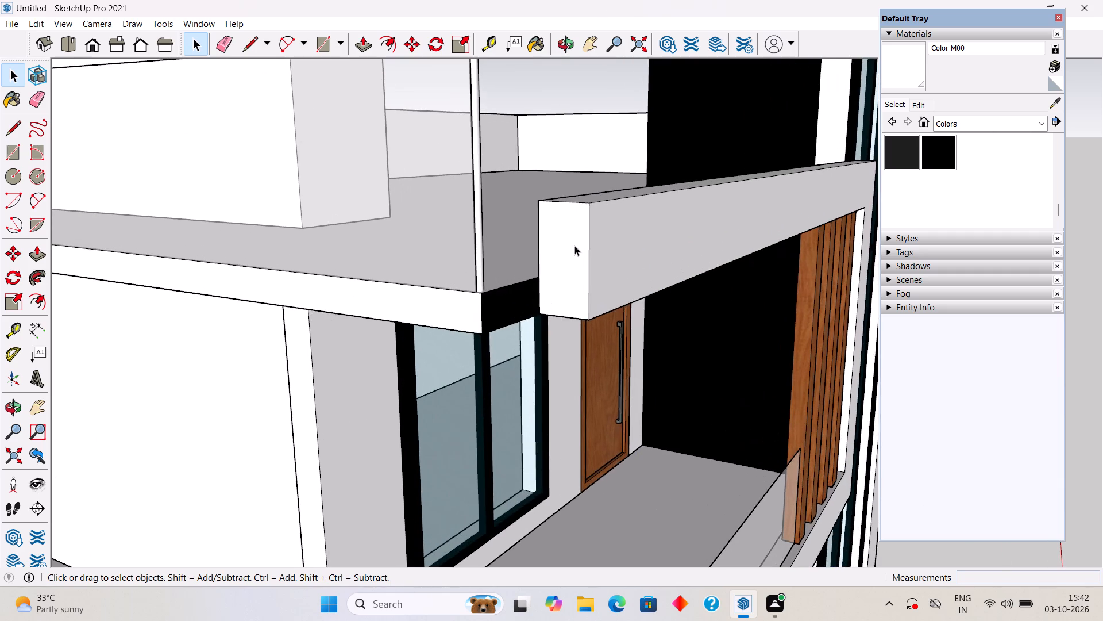
triple_click(574, 246)
key(p)
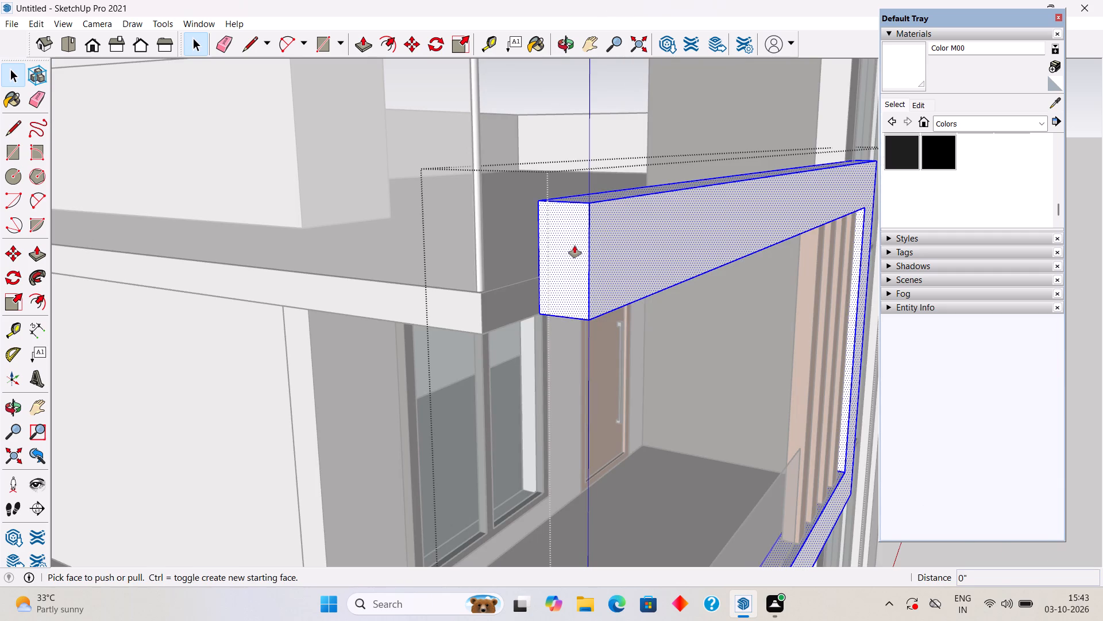
click(575, 245)
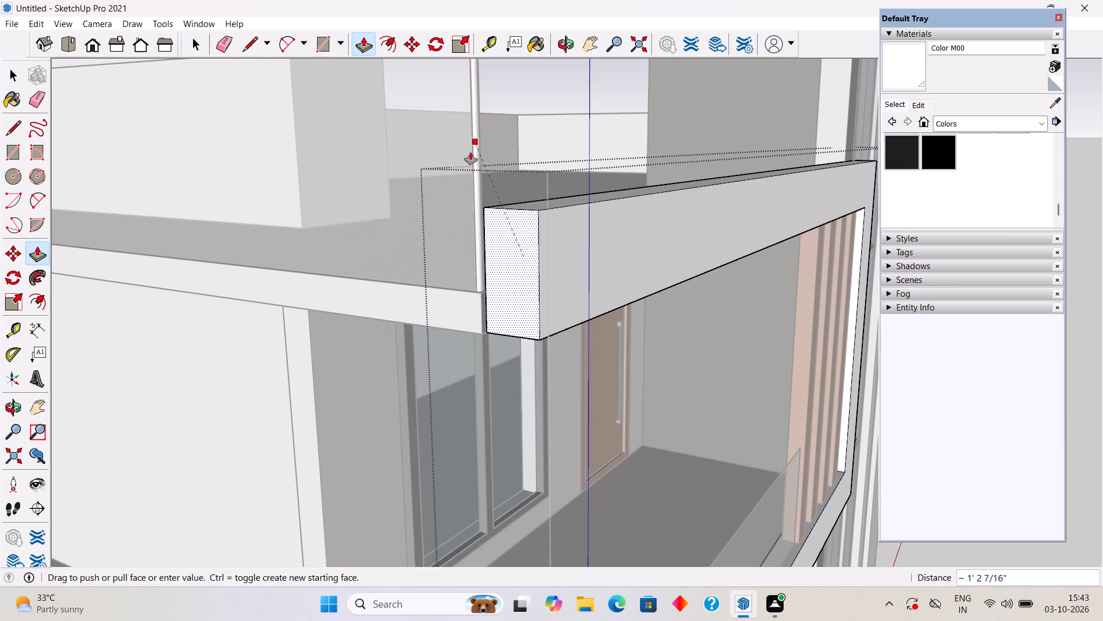
click(292, 279)
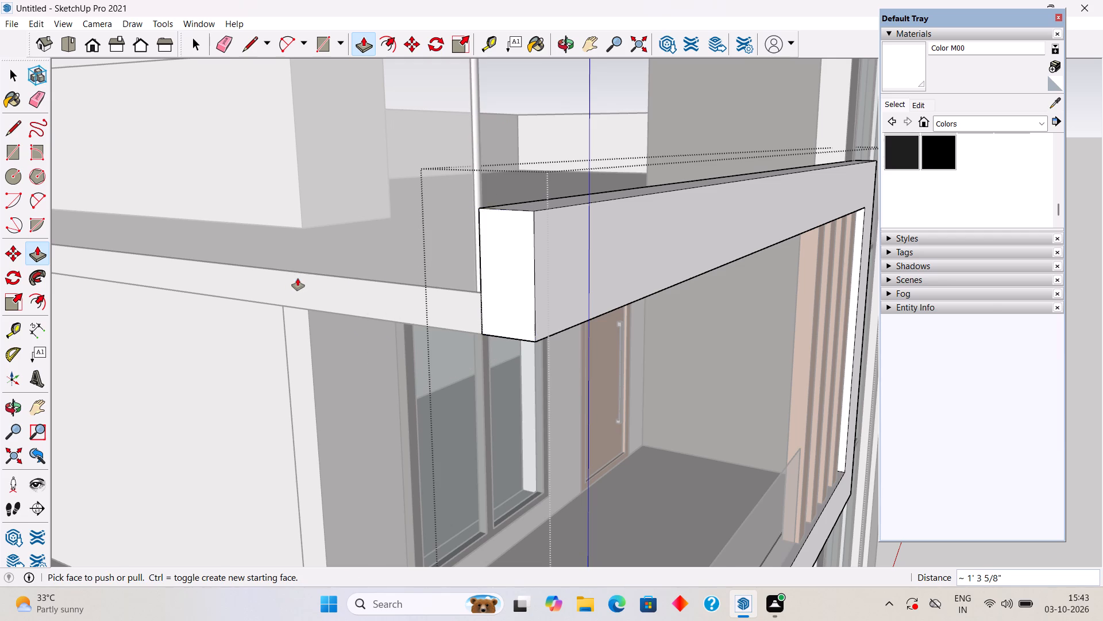
scroll(318, 271, down, 5)
key(space)
scroll(337, 266, down, 20)
scroll(337, 266, down, 1)
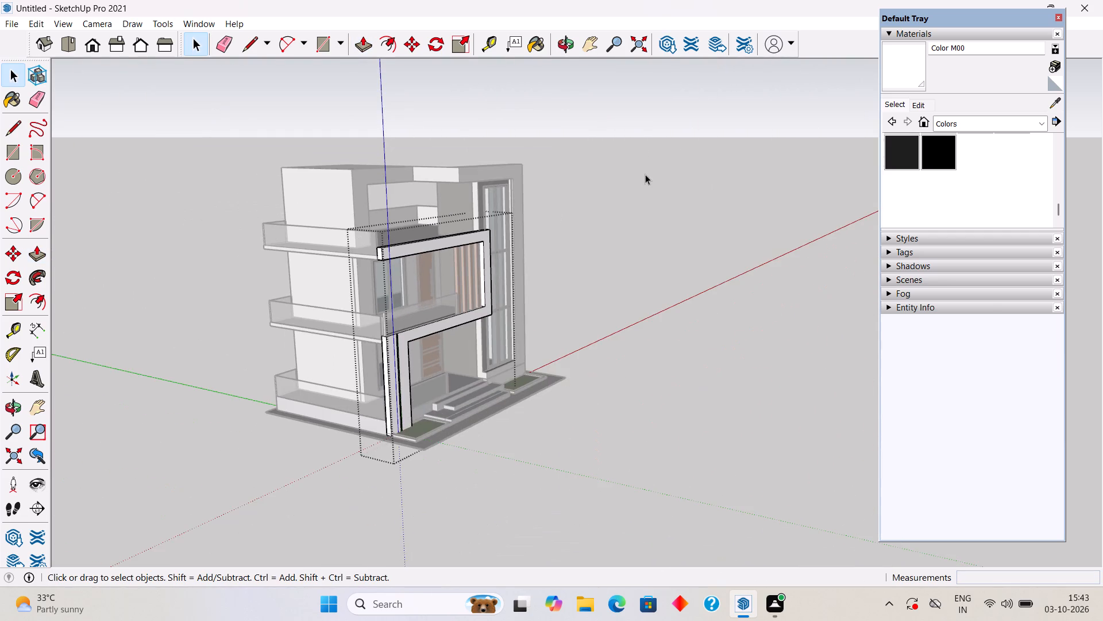
click(649, 172)
Examine the front facade and side balconies from several angles, checking the extended upper beam and the copied terrace railing.
middle_drag(507, 202, 266, 204)
middle_drag(511, 260, 499, 191)
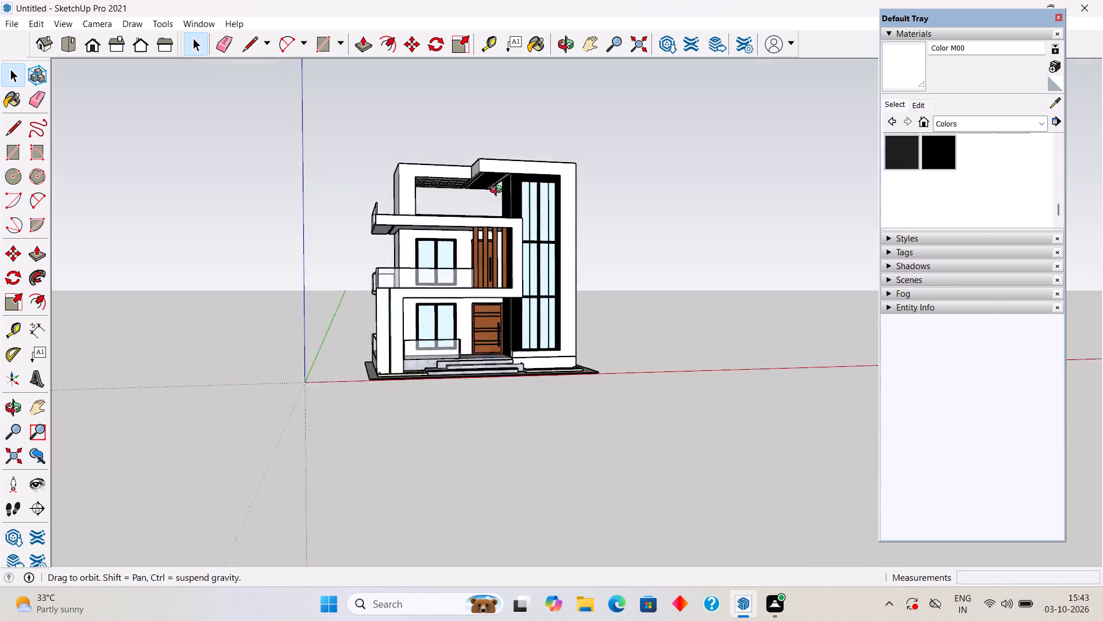
middle_drag(499, 191, 440, 255)
scroll(452, 240, up, 5)
middle_drag(512, 238, 513, 235)
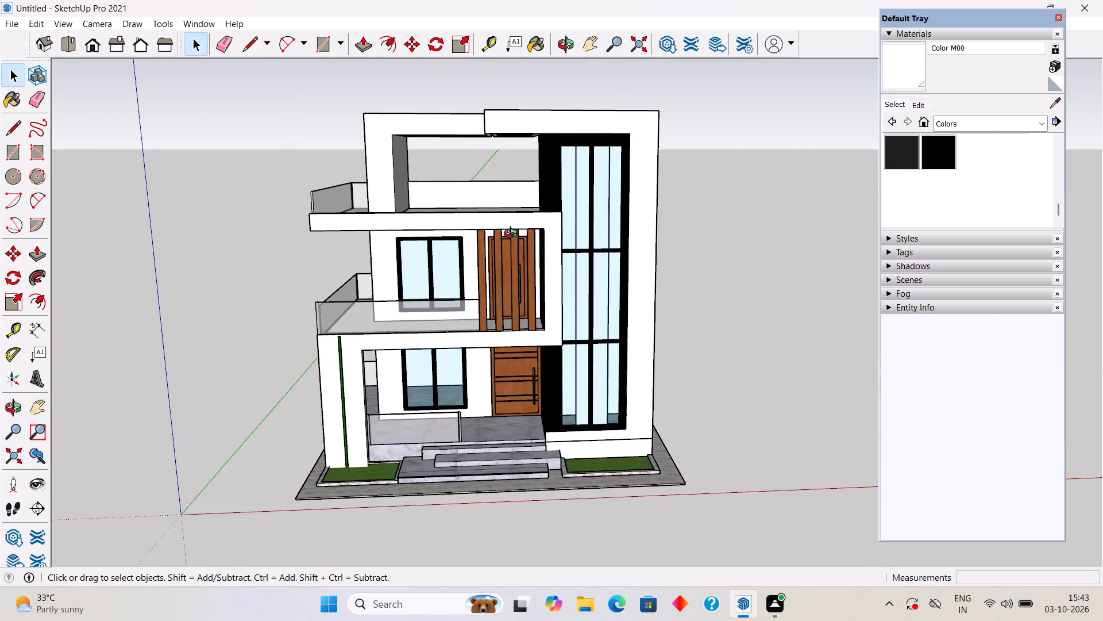
middle_drag(513, 235, 549, 208)
scroll(549, 208, up, 3)
scroll(556, 194, down, 4)
middle_drag(570, 259, 569, 214)
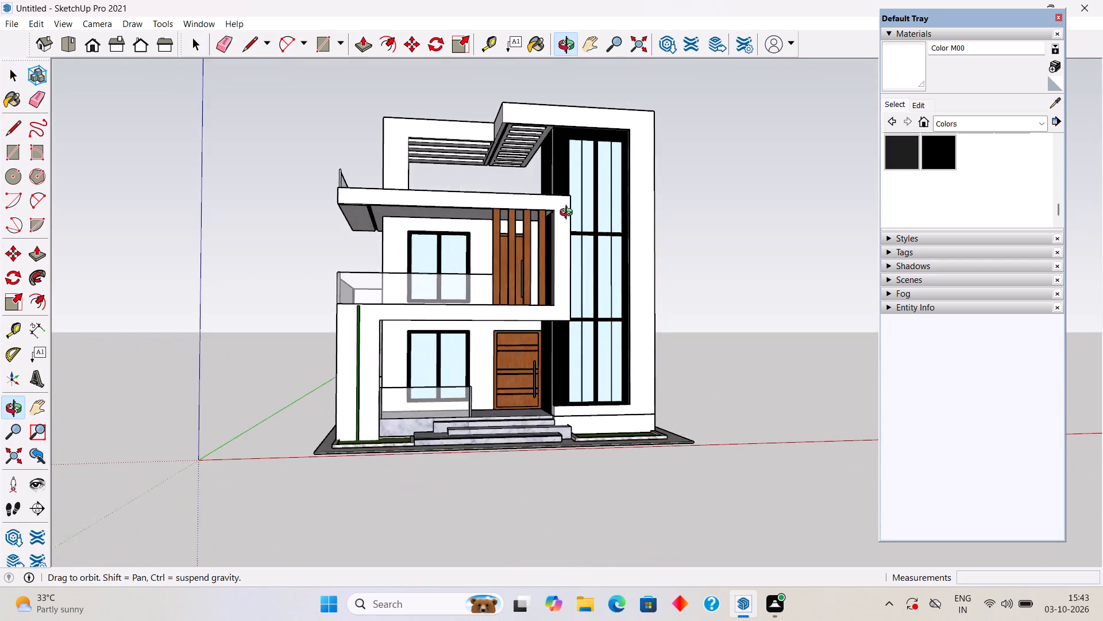
middle_drag(569, 214, 527, 300)
scroll(567, 137, up, 4)
scroll(564, 190, up, 2)
middle_drag(519, 243, 542, 327)
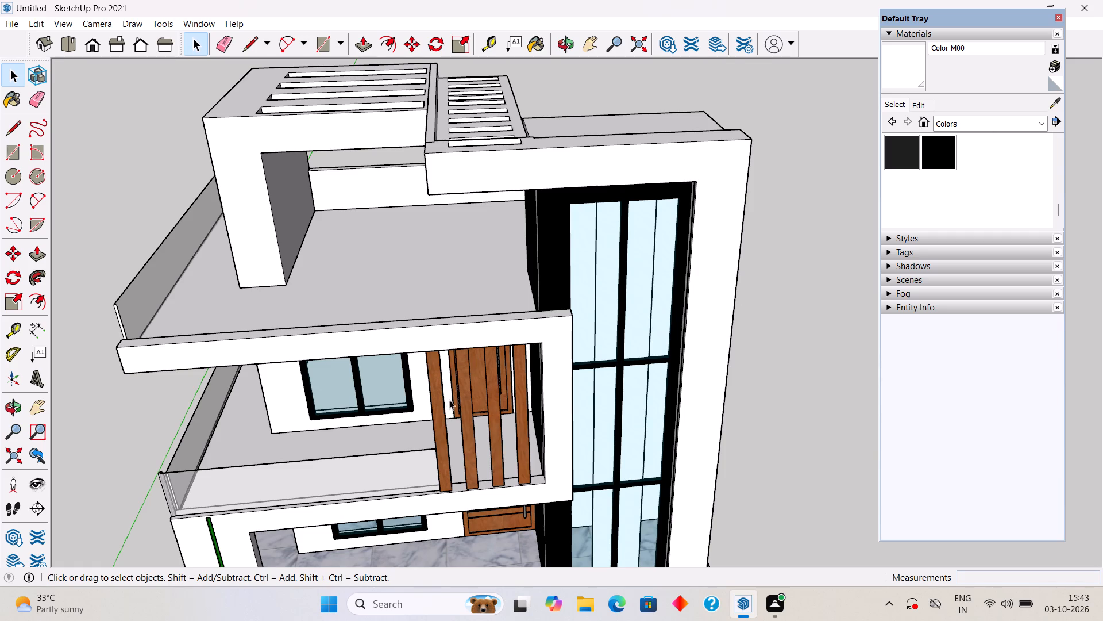
middle_drag(399, 349, 601, 228)
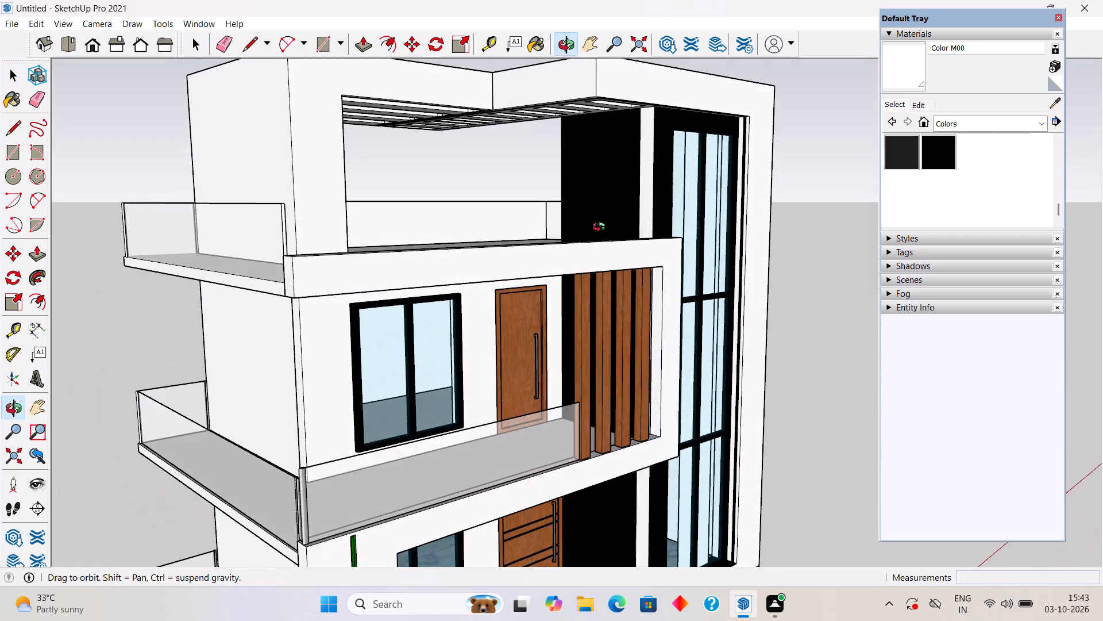
middle_drag(601, 228, 588, 225)
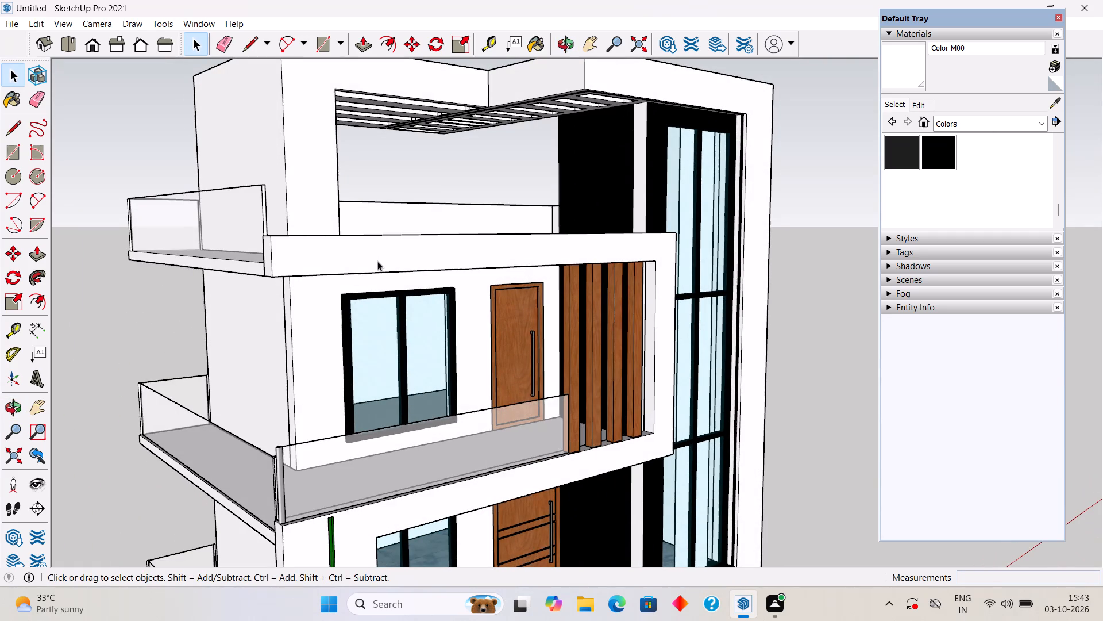
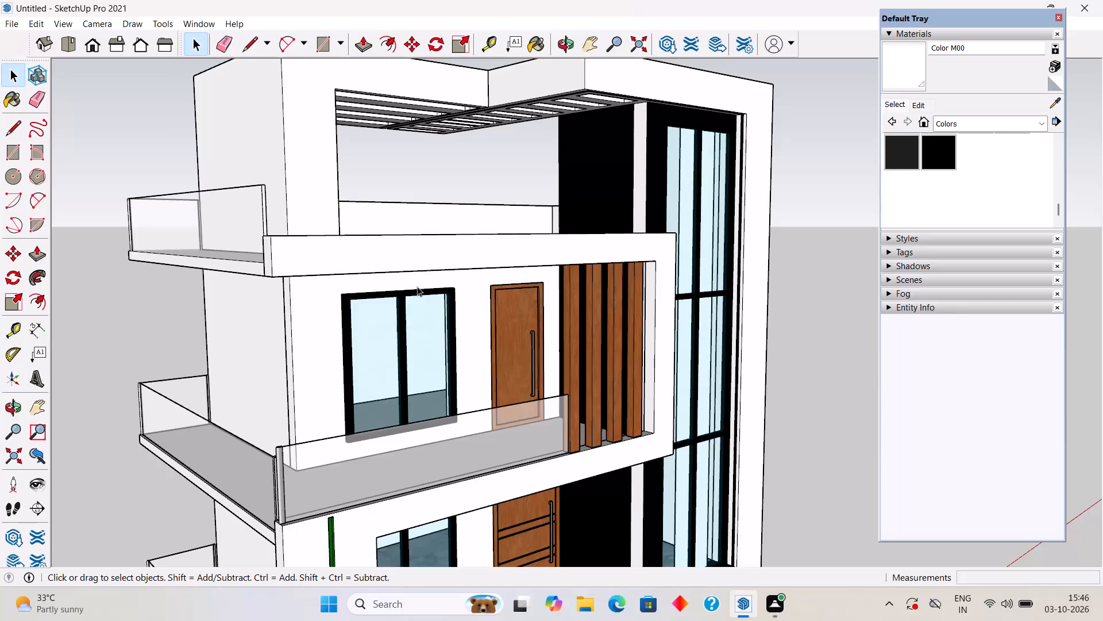
Scale the second-floor terrace's glass railing down vertically to about 0.37 of its height, level with the front frame's upper beam.
scroll(417, 306, down, 1)
scroll(384, 207, down, 5)
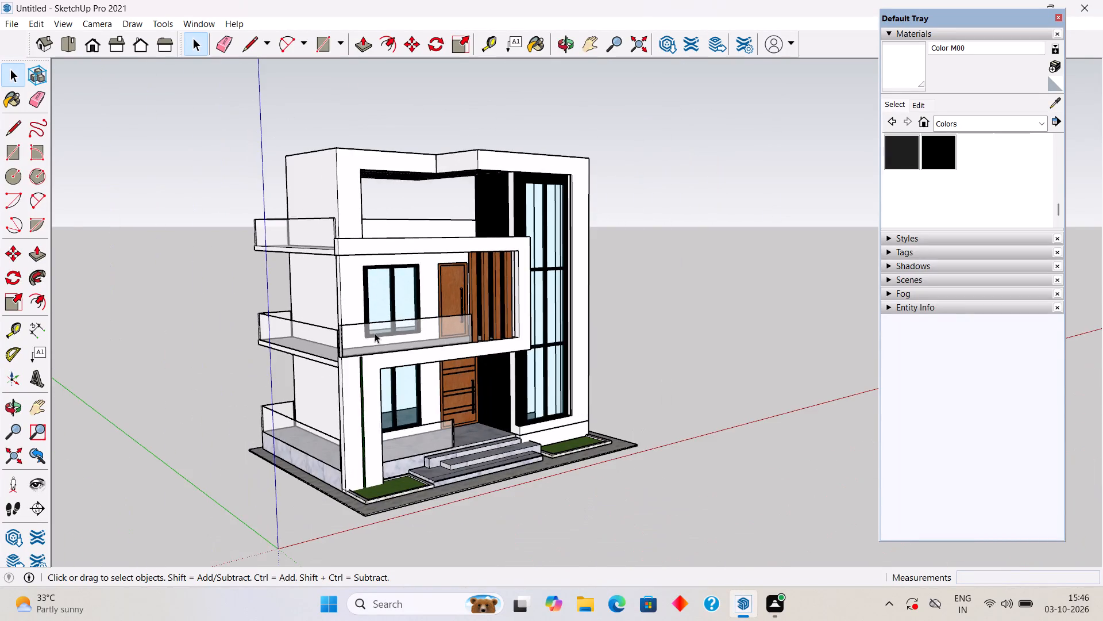
middle_drag(369, 312, 223, 254)
scroll(436, 294, up, 2)
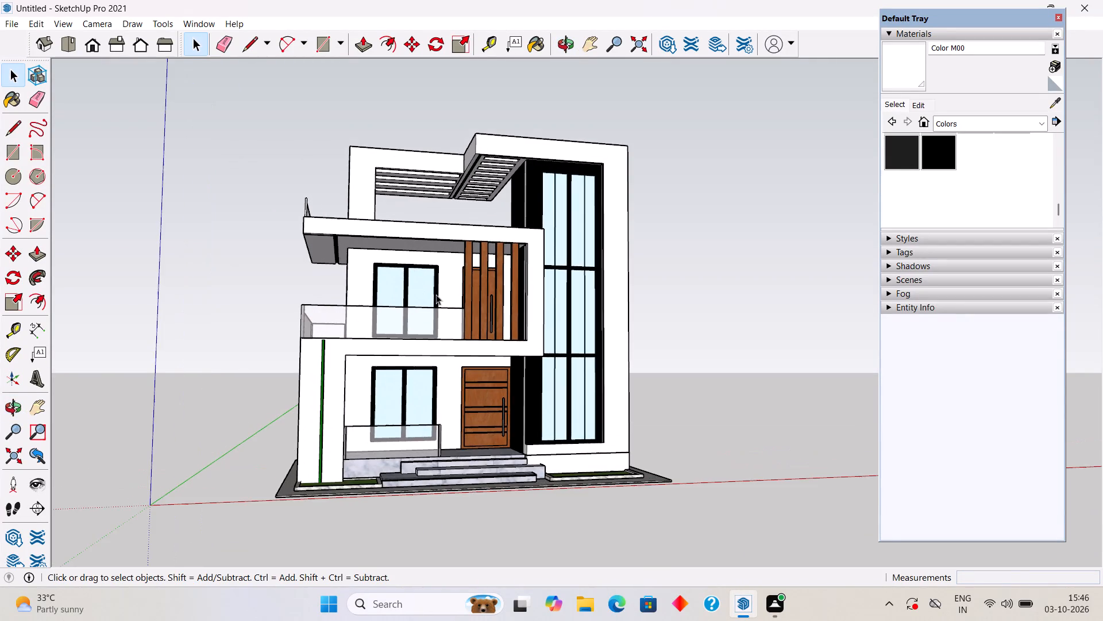
middle_drag(402, 282, 456, 381)
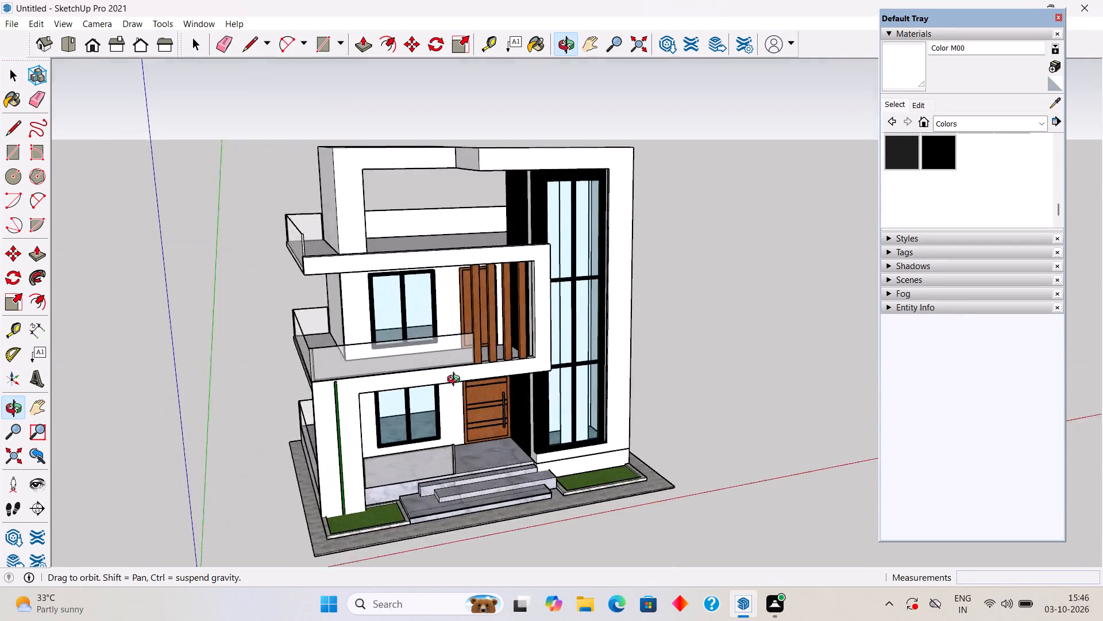
middle_drag(456, 381, 683, 427)
scroll(390, 322, up, 5)
click(392, 321)
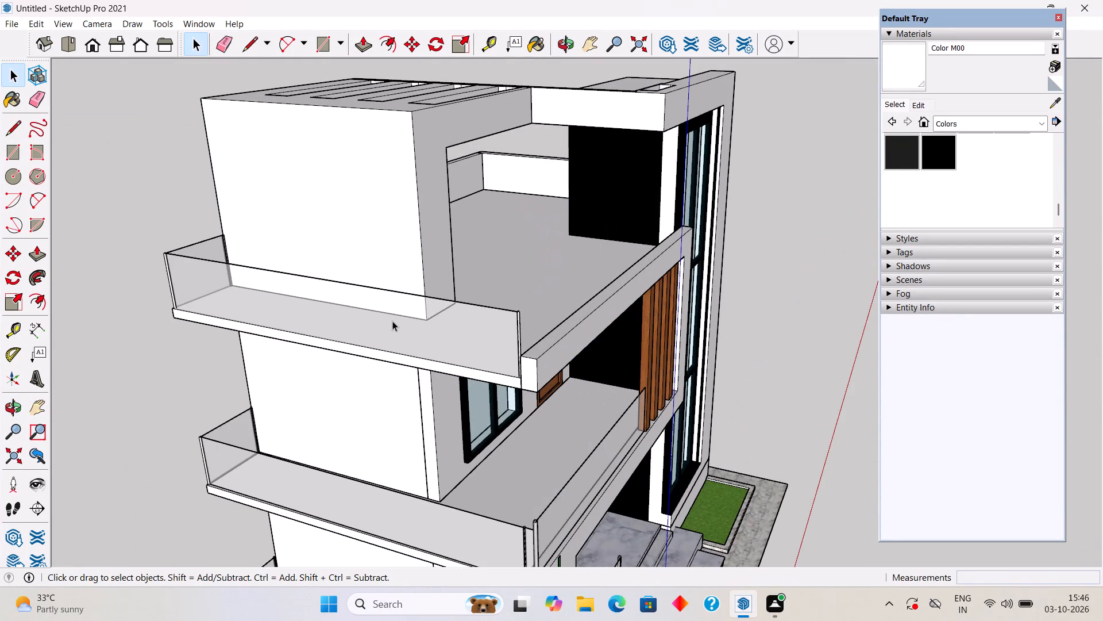
scroll(431, 282, up, 5)
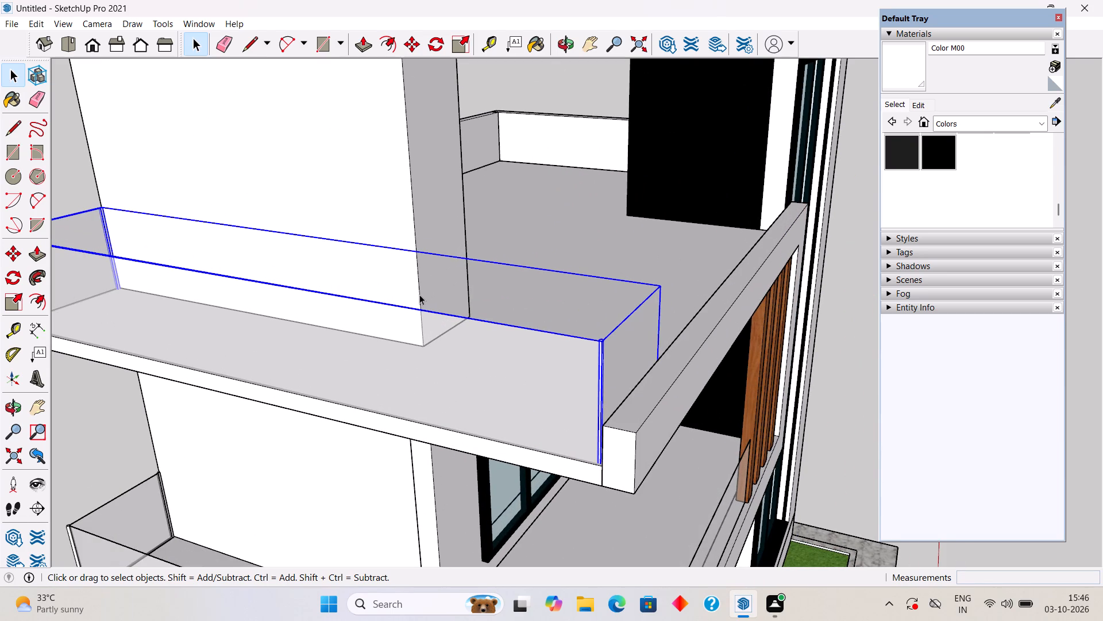
key(s)
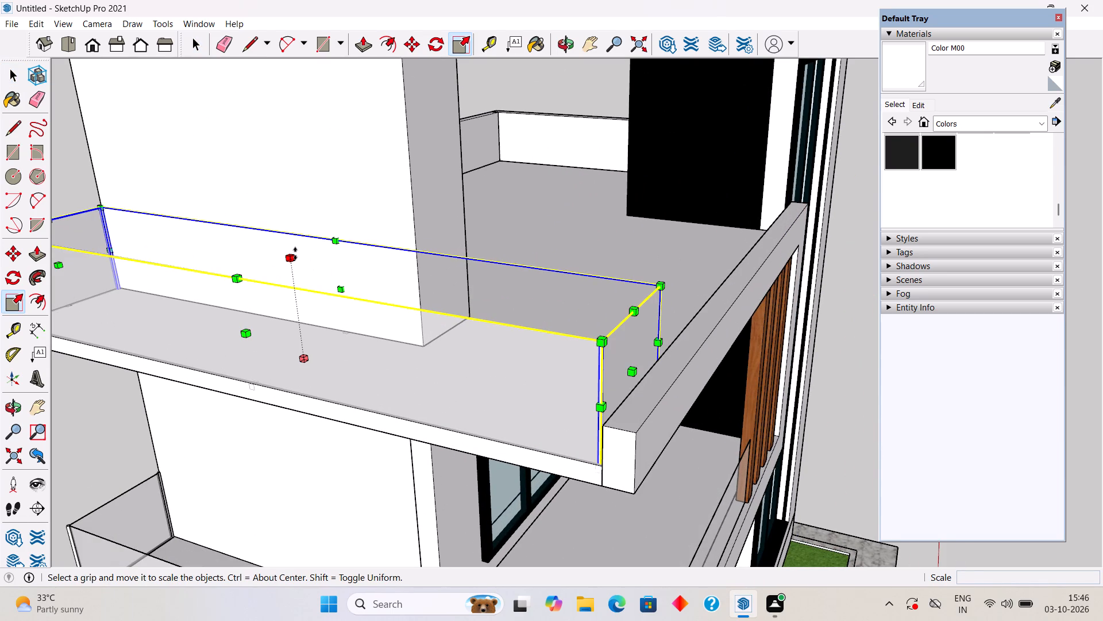
click(295, 254)
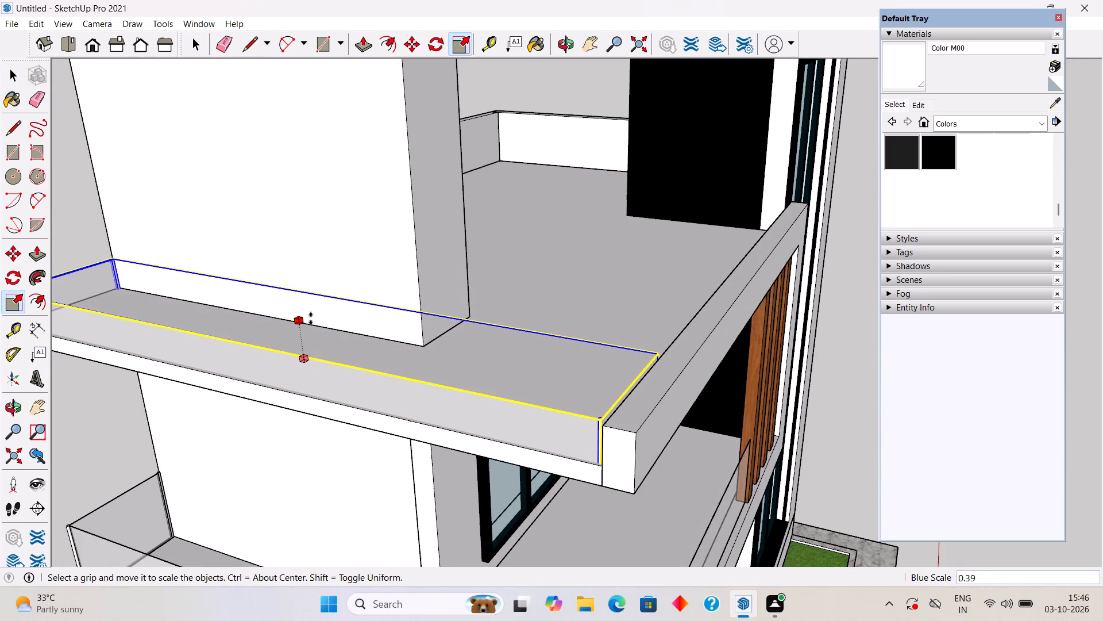
click(624, 399)
scroll(591, 246, down, 6)
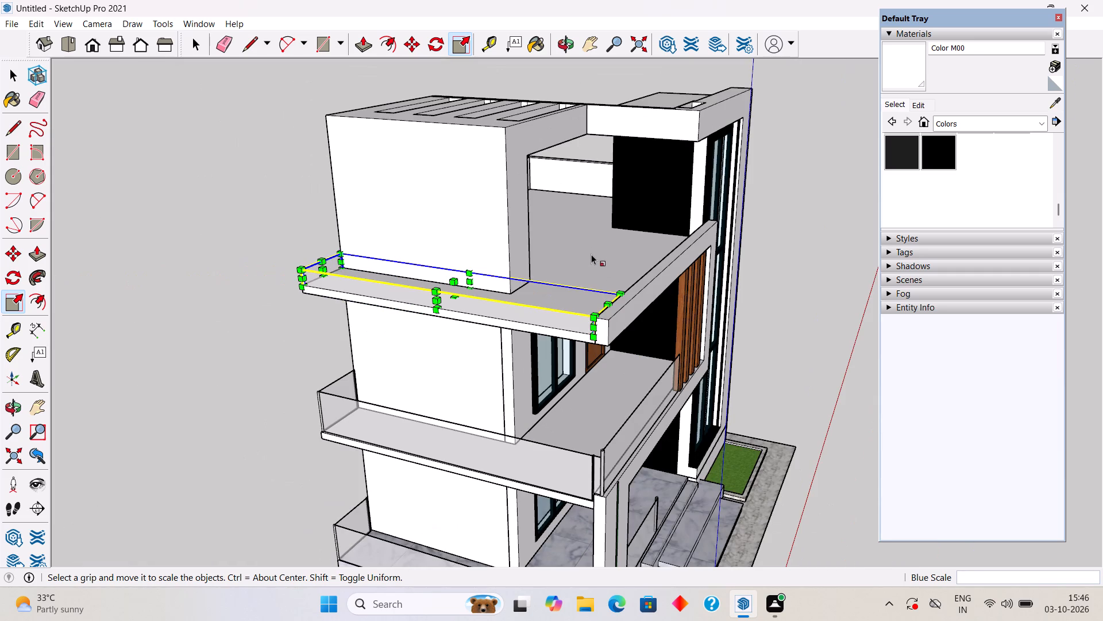
key(space)
click(281, 149)
Examine the front facade from above and below, checking the lowered terrace railing against the upper beam.
scroll(618, 332, down, 1)
middle_drag(618, 332, 308, 227)
scroll(444, 268, up, 5)
middle_drag(454, 304, 379, 357)
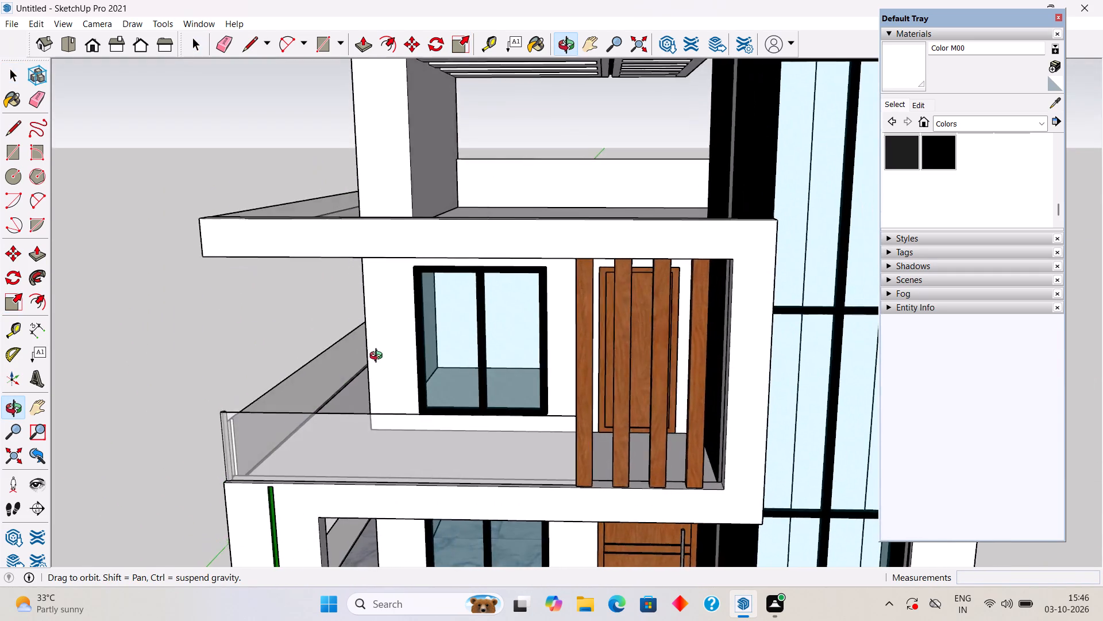
middle_drag(379, 357, 444, 335)
scroll(444, 335, down, 4)
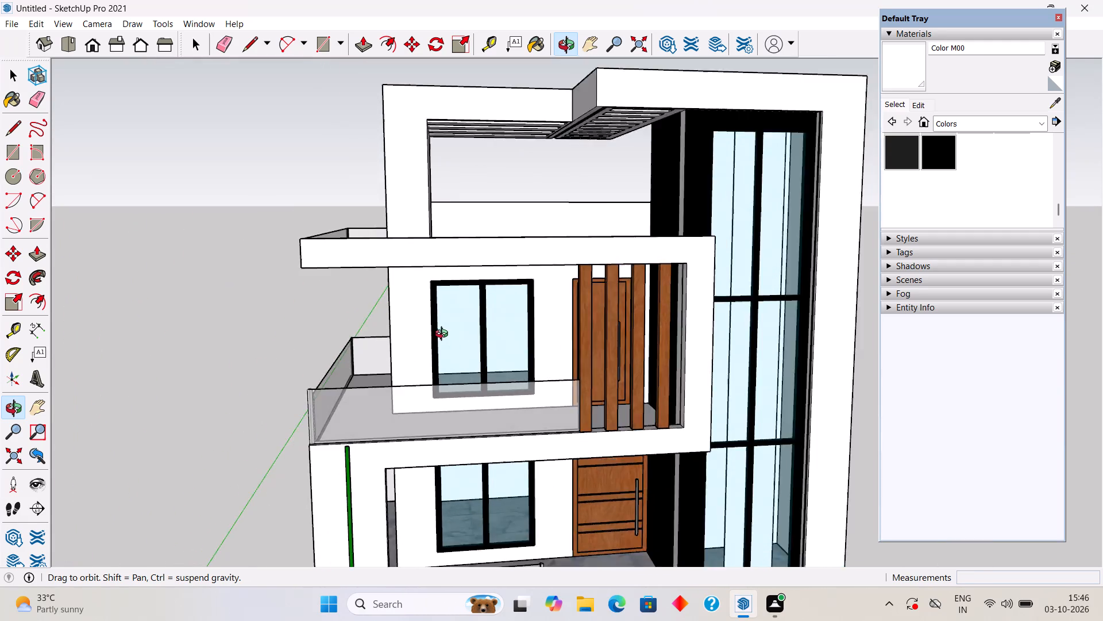
scroll(450, 323, down, 4)
middle_drag(485, 310, 460, 177)
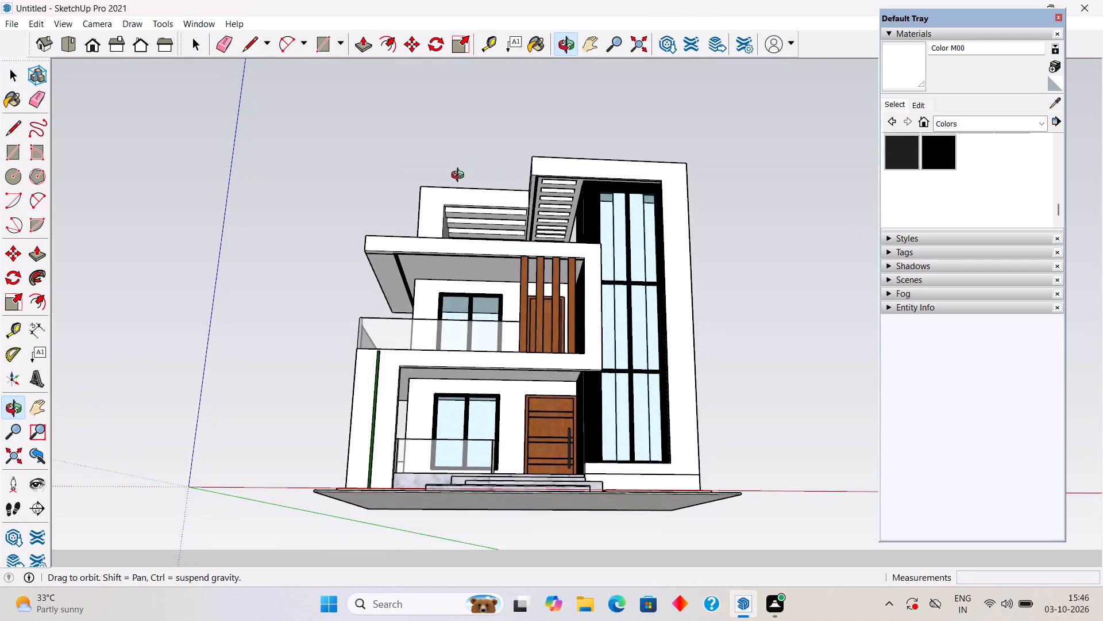
middle_drag(460, 177, 460, 188)
scroll(500, 302, up, 3)
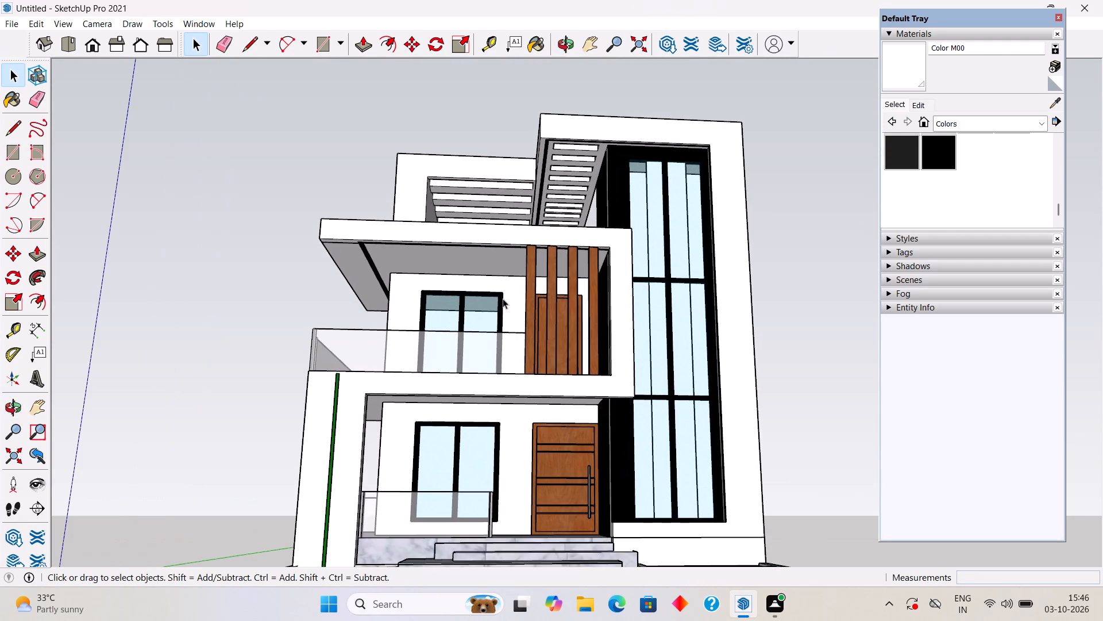
scroll(503, 298, down, 2)
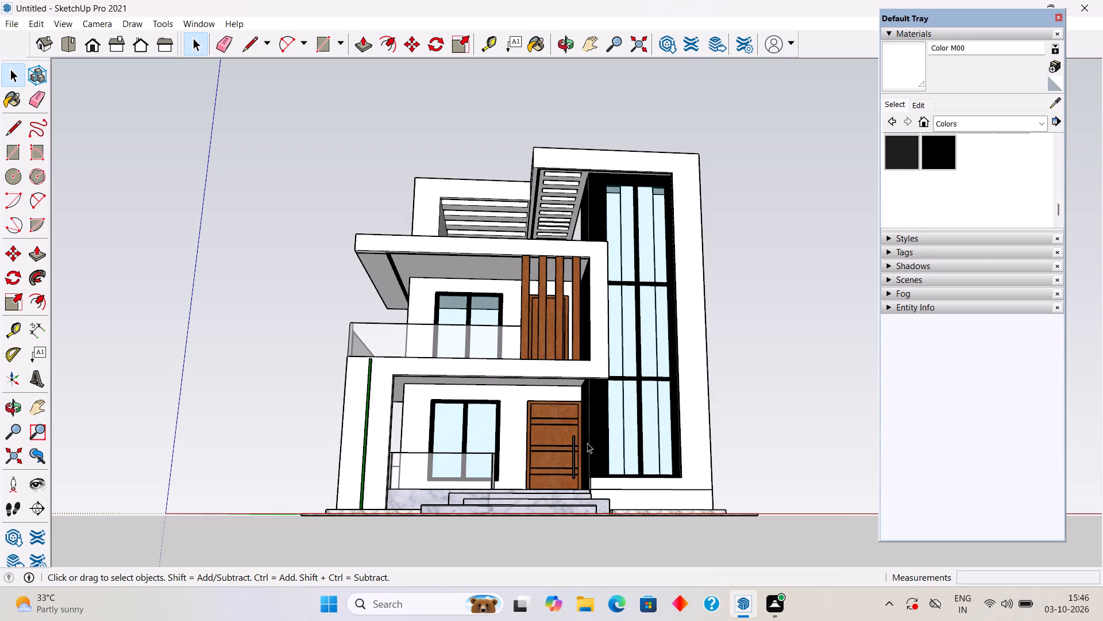
Examine the first-floor balcony up close, including its glass railing, window, door and wooden slats.
scroll(551, 407, up, 7)
scroll(478, 350, up, 4)
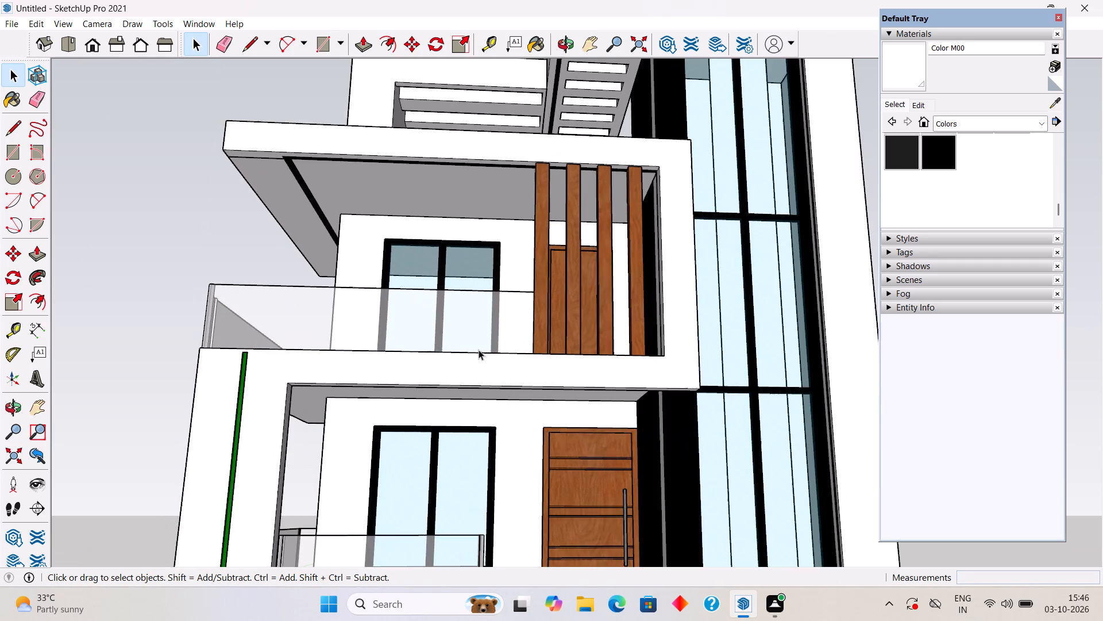
scroll(507, 332, up, 10)
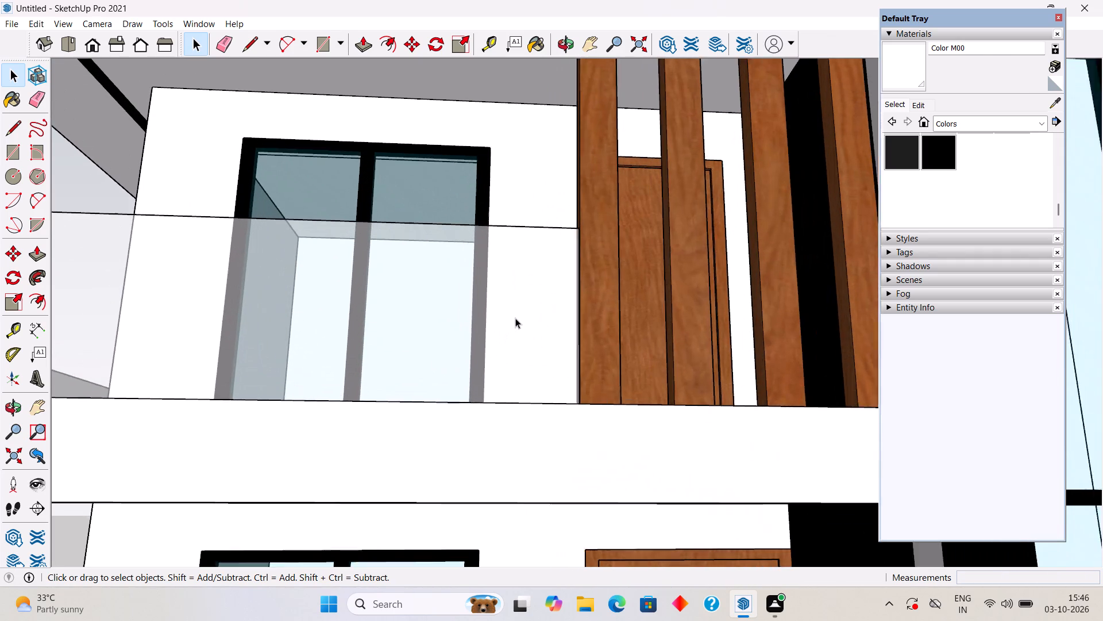
scroll(515, 318, up, 3)
scroll(515, 318, down, 1)
middle_drag(521, 318, 439, 401)
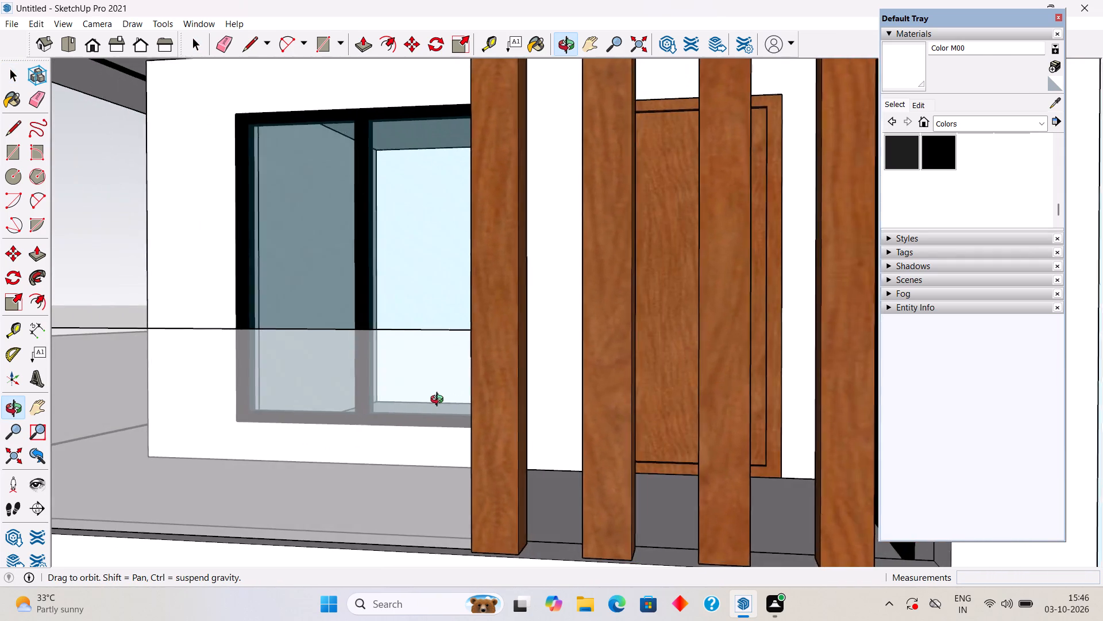
middle_drag(439, 401, 554, 412)
scroll(554, 412, down, 19)
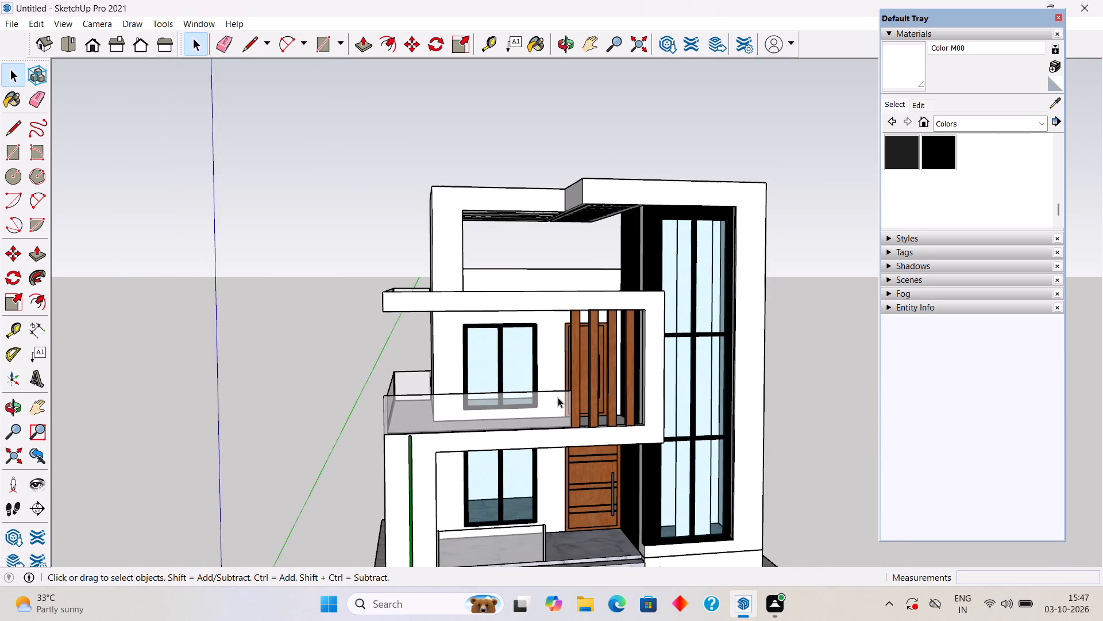
scroll(569, 402, down, 5)
scroll(550, 500, up, 5)
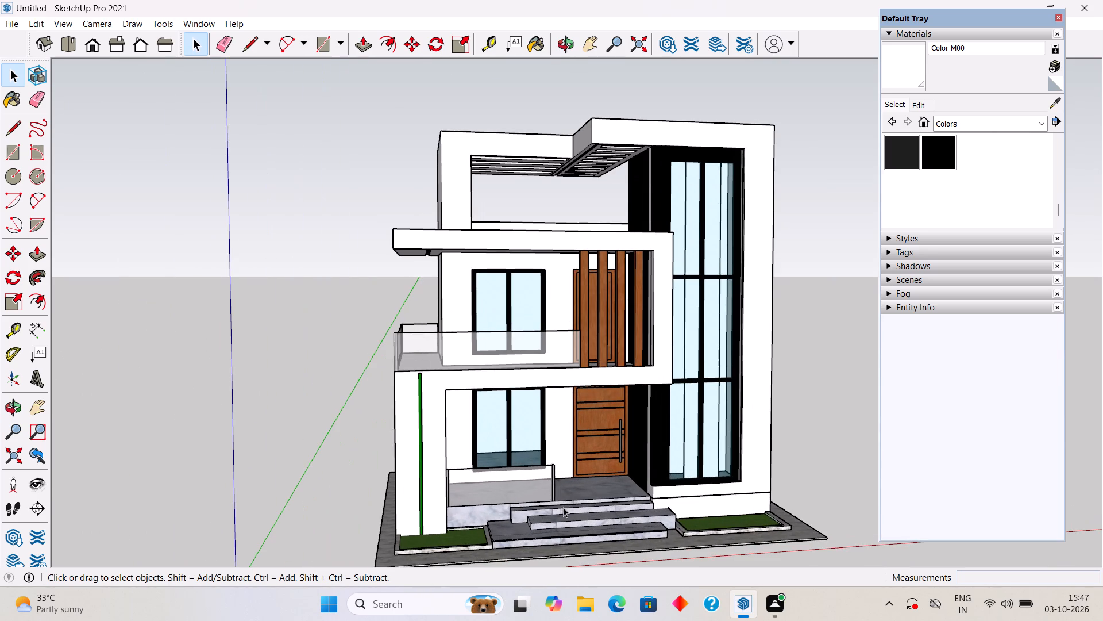
Examine the whole house from the front, underside and both sides, checking the facade, balconies, pergola and tall glazing.
middle_drag(510, 468, 358, 432)
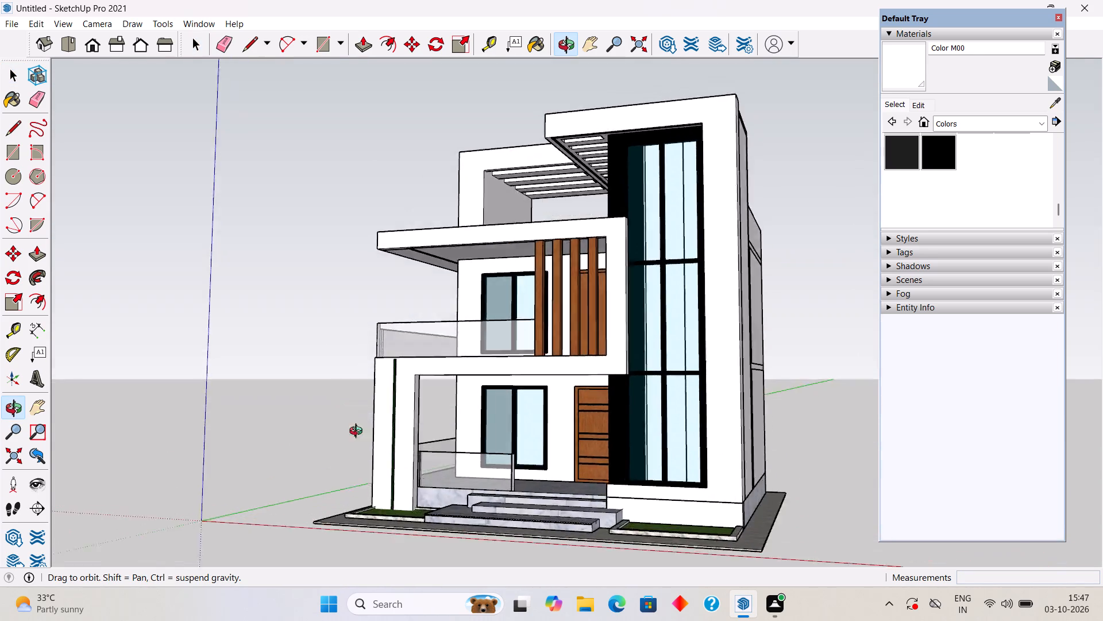
middle_drag(358, 432, 522, 442)
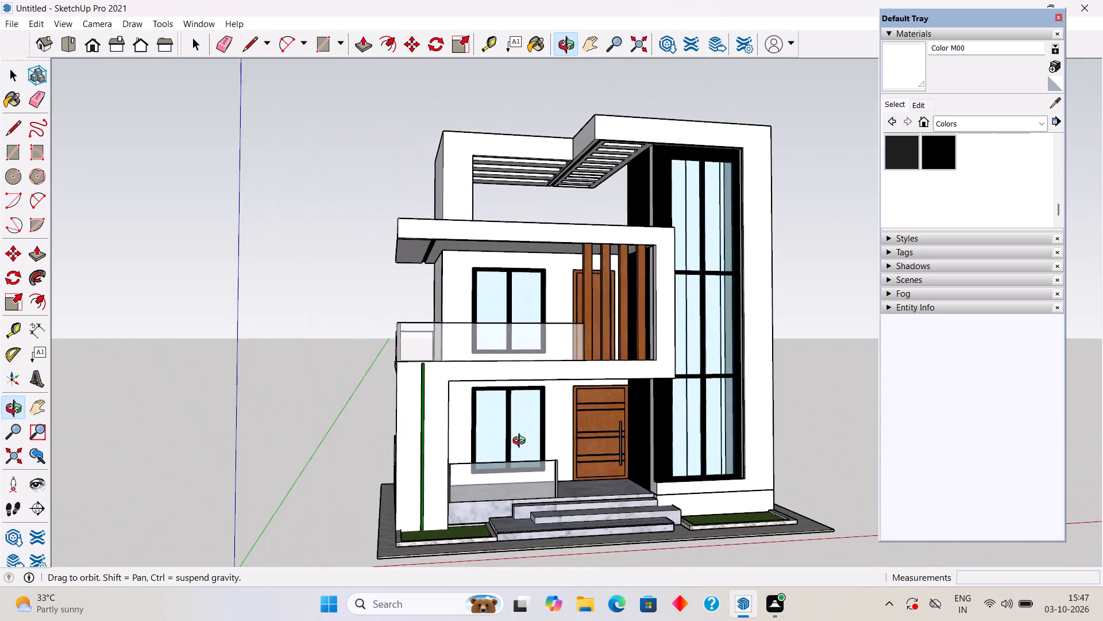
middle_drag(522, 442, 715, 302)
scroll(750, 454, down, 5)
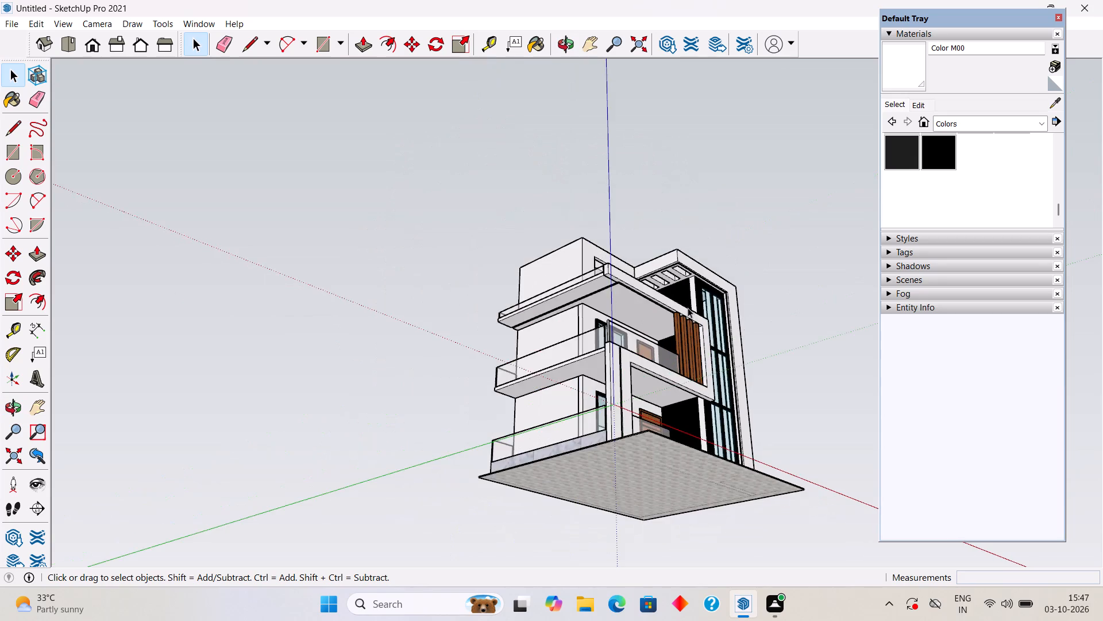
middle_drag(680, 315, 489, 487)
middle_drag(768, 334, 473, 395)
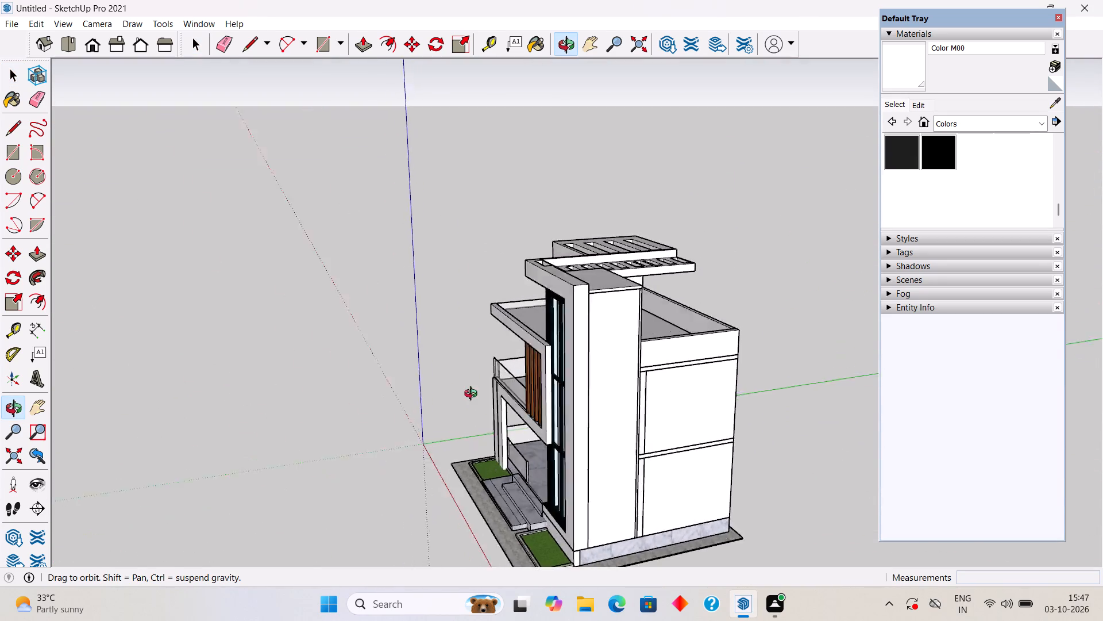
middle_drag(473, 395, 697, 384)
scroll(697, 384, down, 2)
scroll(730, 425, up, 8)
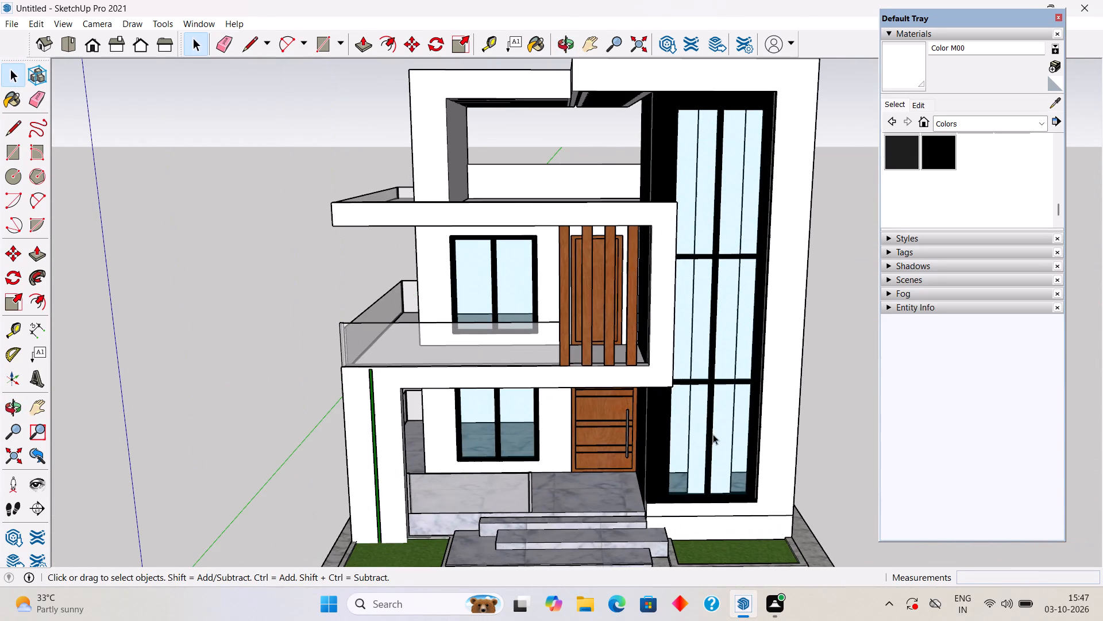
scroll(691, 439, up, 1)
middle_drag(684, 402, 664, 305)
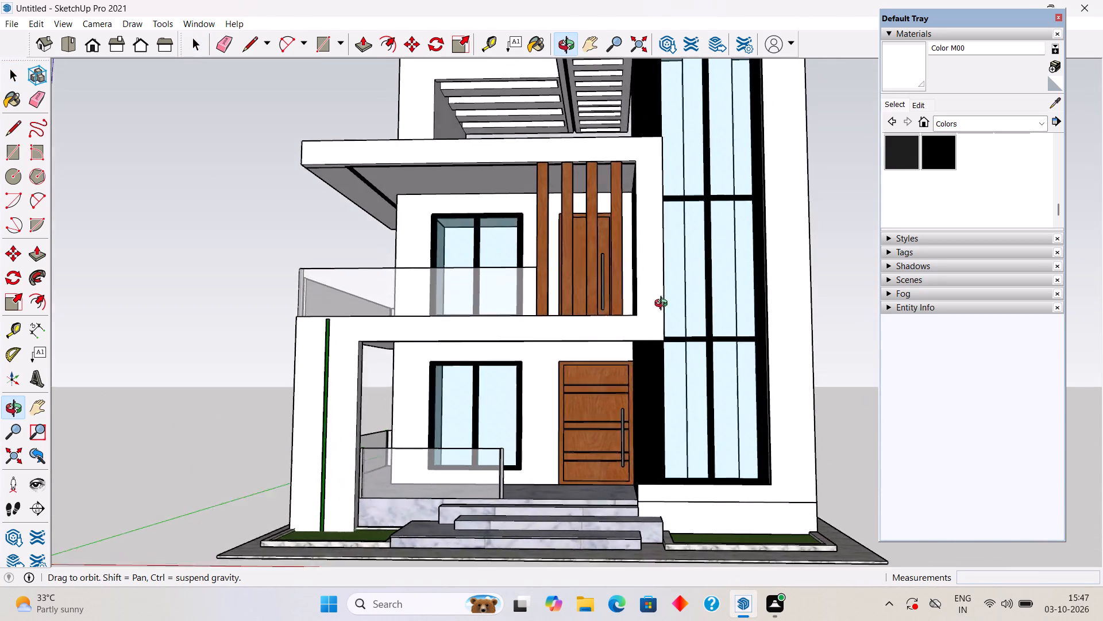
middle_drag(664, 305, 662, 311)
scroll(662, 312, down, 3)
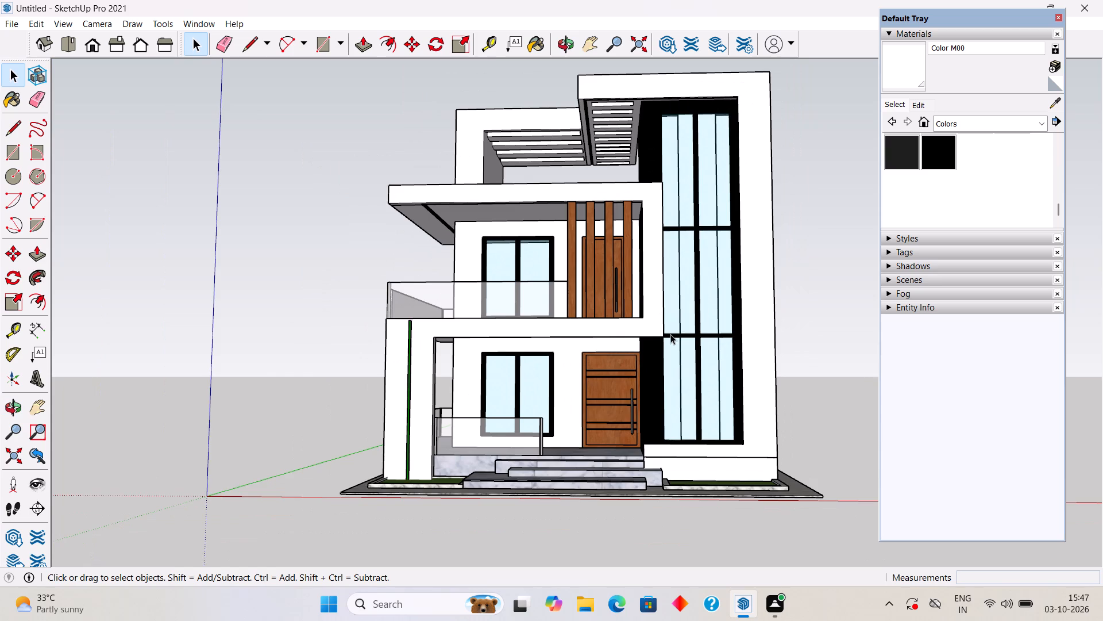
scroll(670, 334, down, 3)
scroll(695, 150, up, 3)
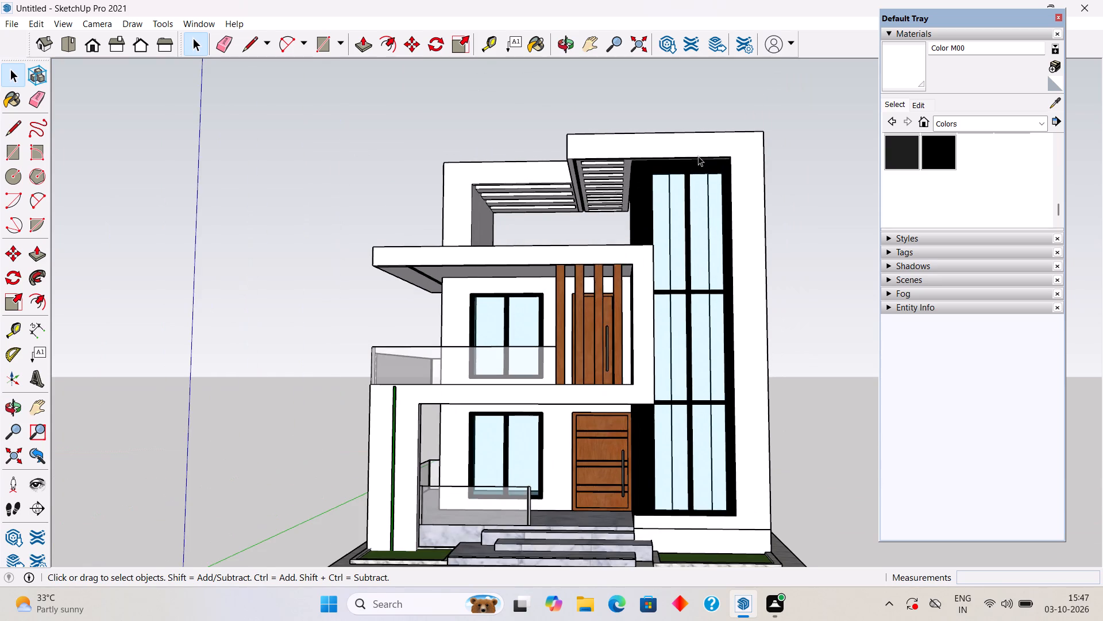
scroll(683, 301, up, 1)
middle_drag(685, 291, 680, 230)
scroll(680, 231, down, 2)
scroll(688, 297, up, 2)
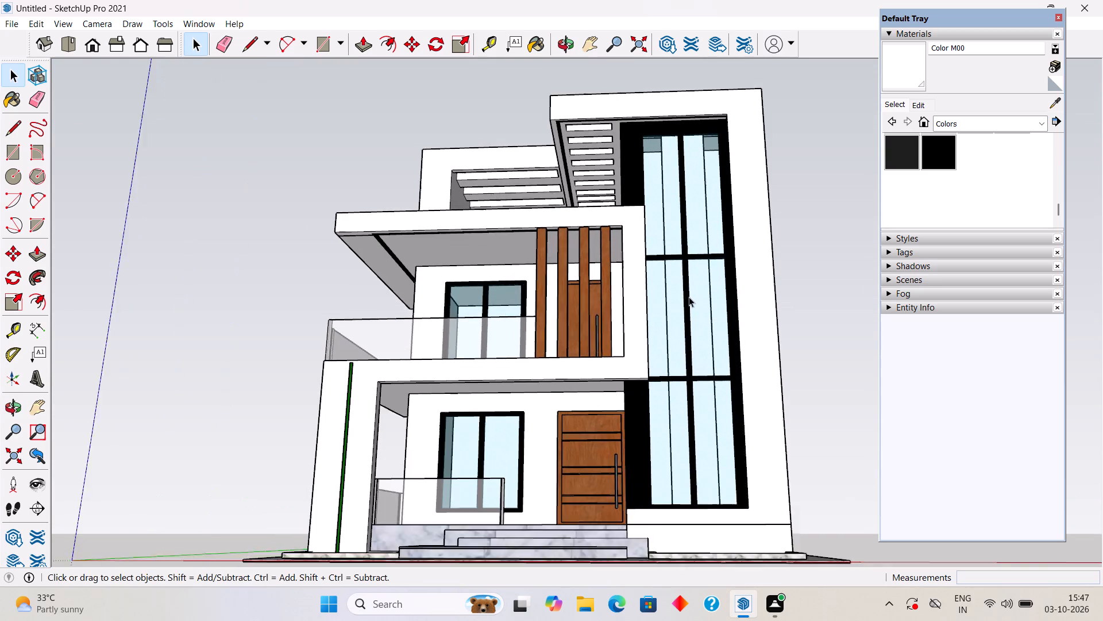
scroll(689, 297, up, 1)
middle_drag(691, 324, 694, 371)
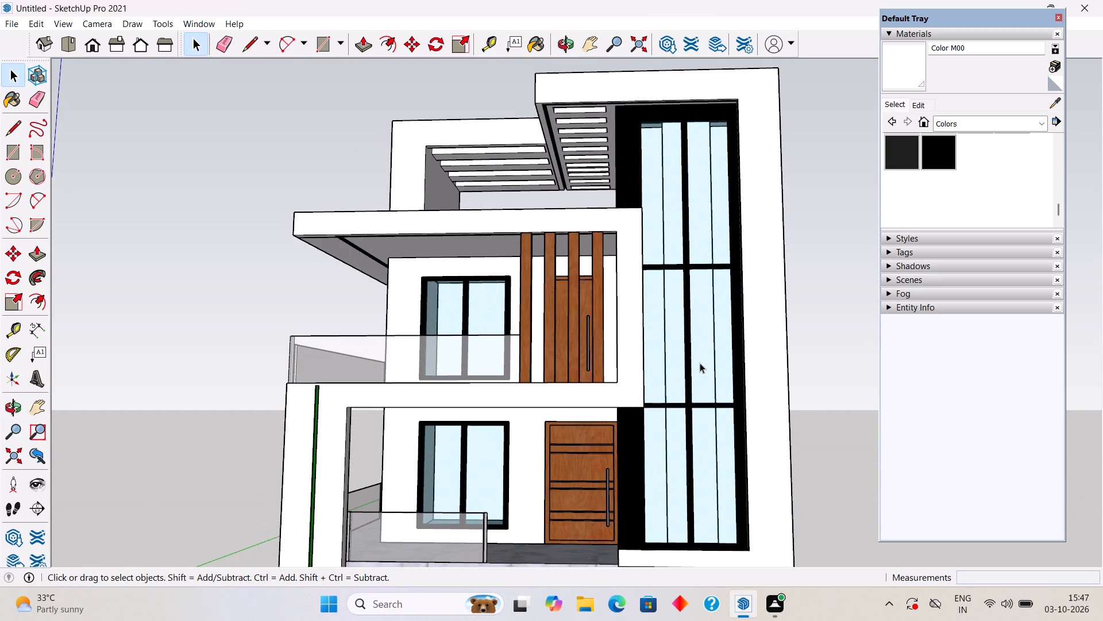
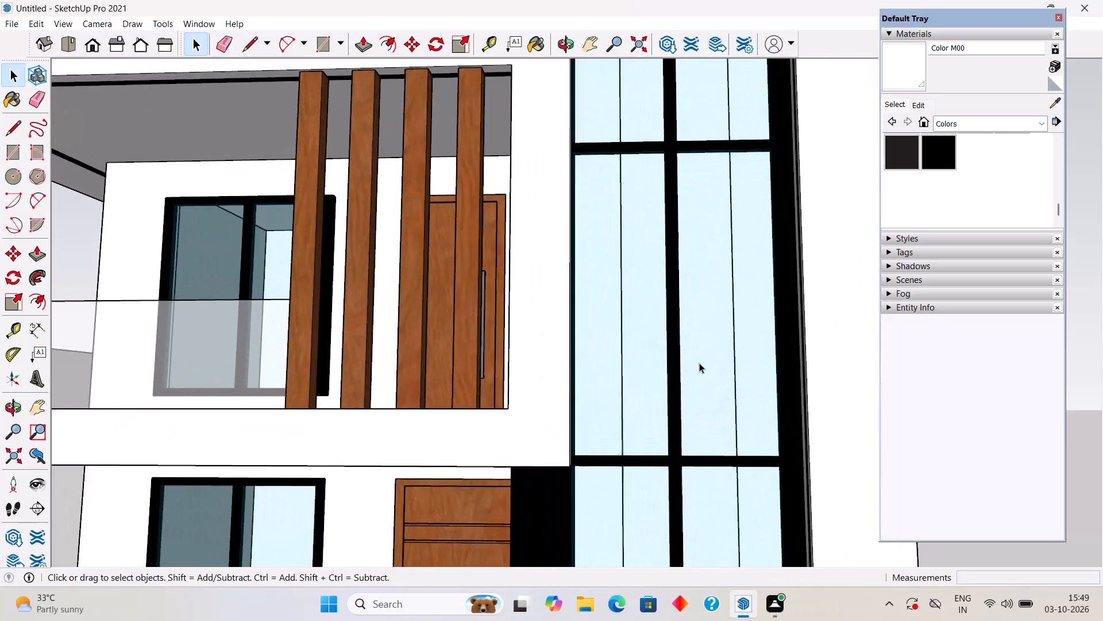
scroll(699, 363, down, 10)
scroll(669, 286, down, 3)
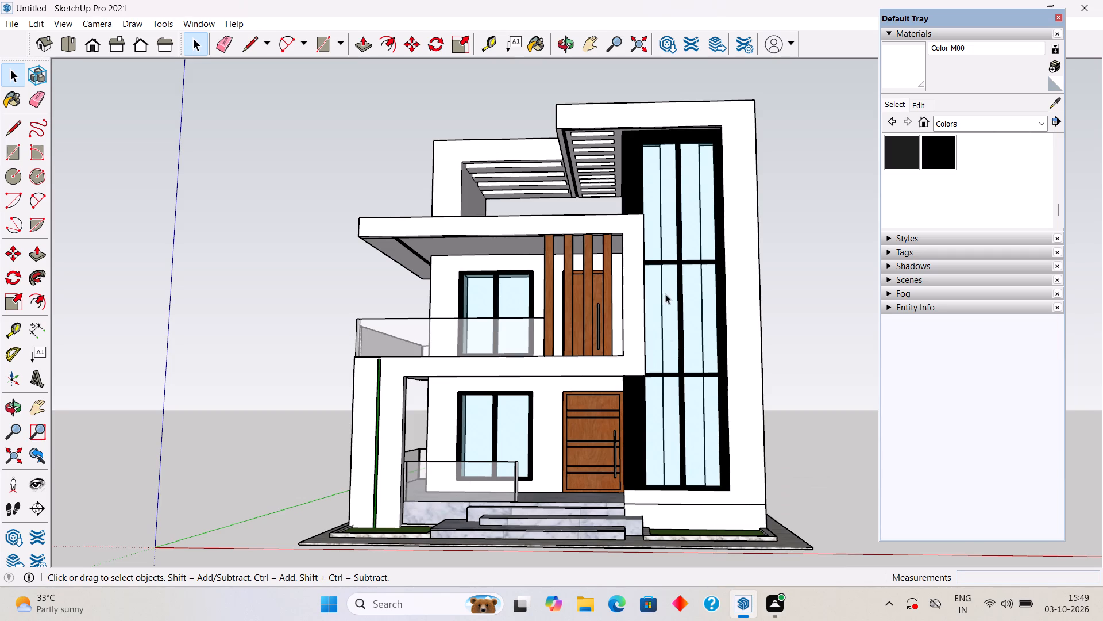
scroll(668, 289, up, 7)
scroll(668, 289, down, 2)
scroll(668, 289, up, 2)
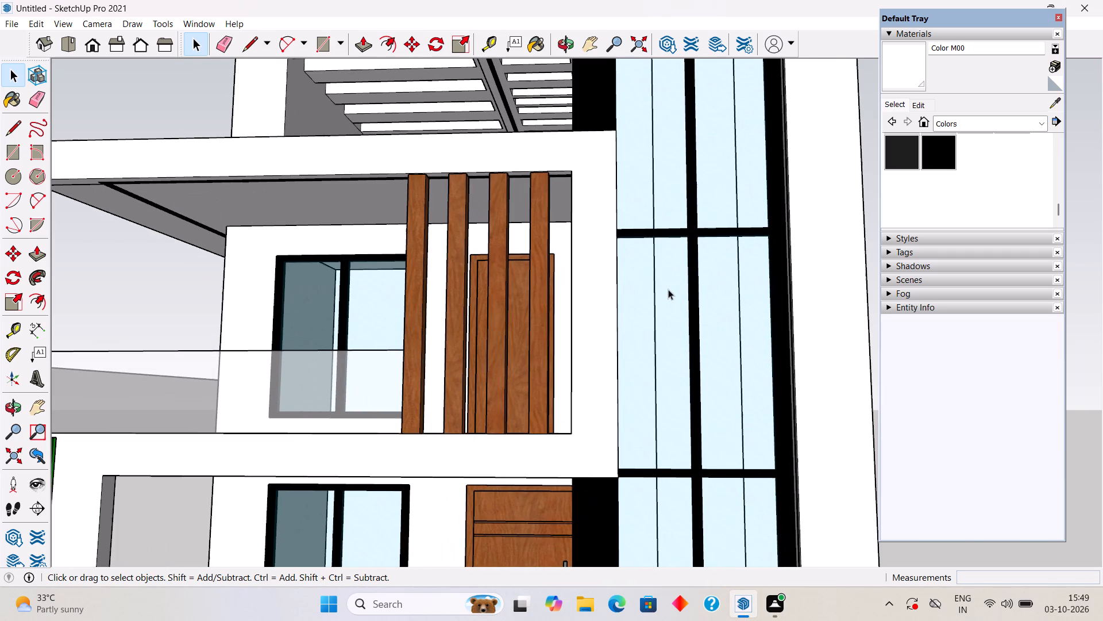
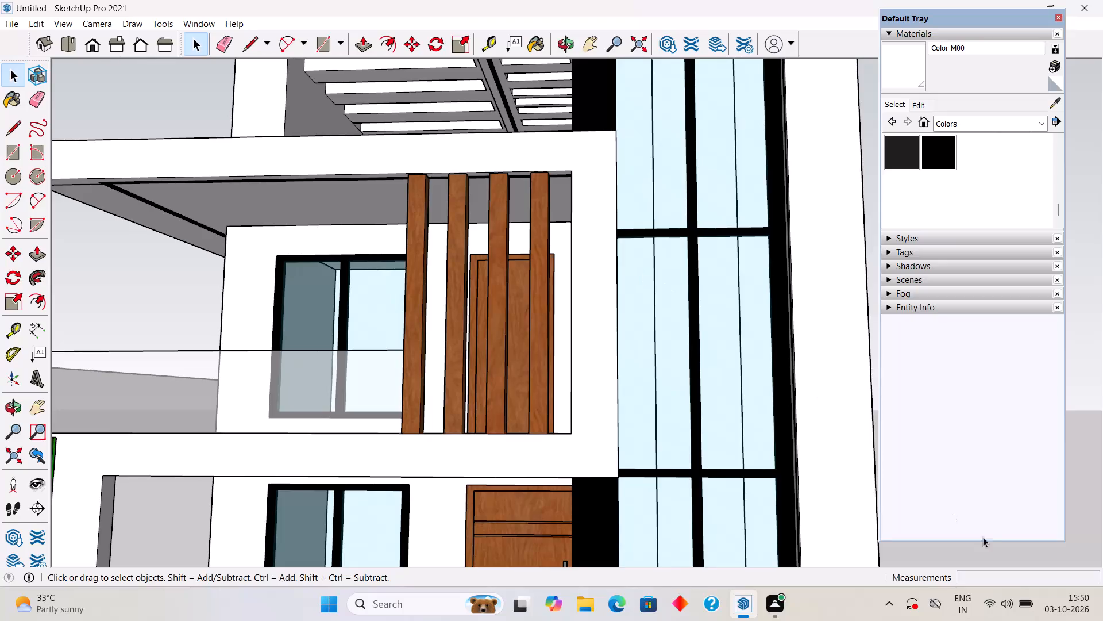
Review the full three-storey house exterior from the front and from an angle showing the facade and terrace side.
scroll(1087, 611, down, 4)
scroll(756, 225, down, 5)
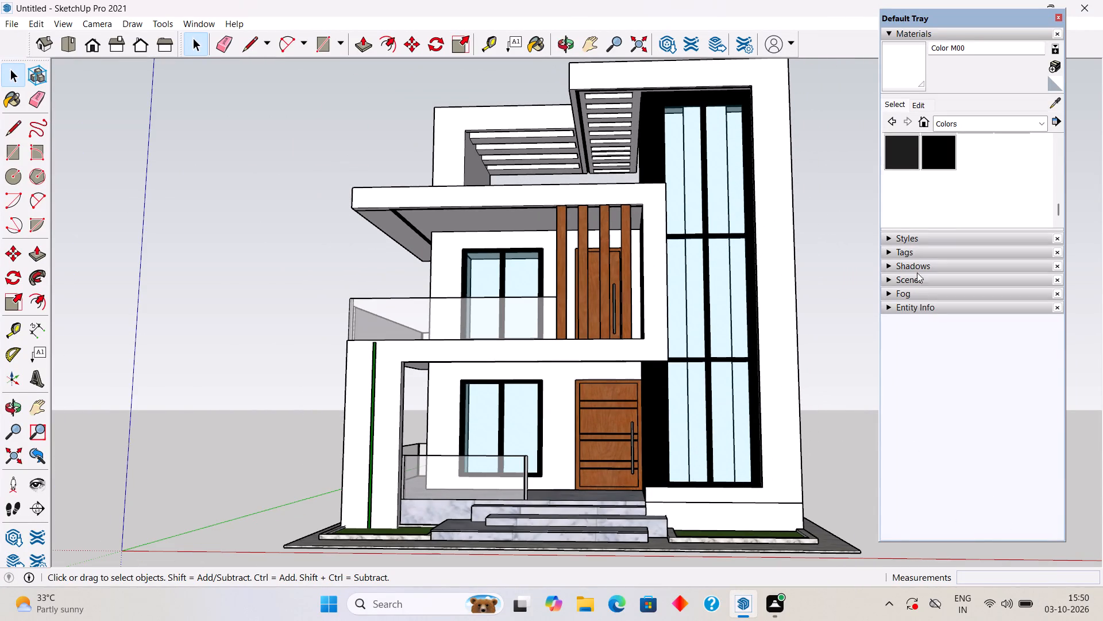
scroll(775, 250, down, 2)
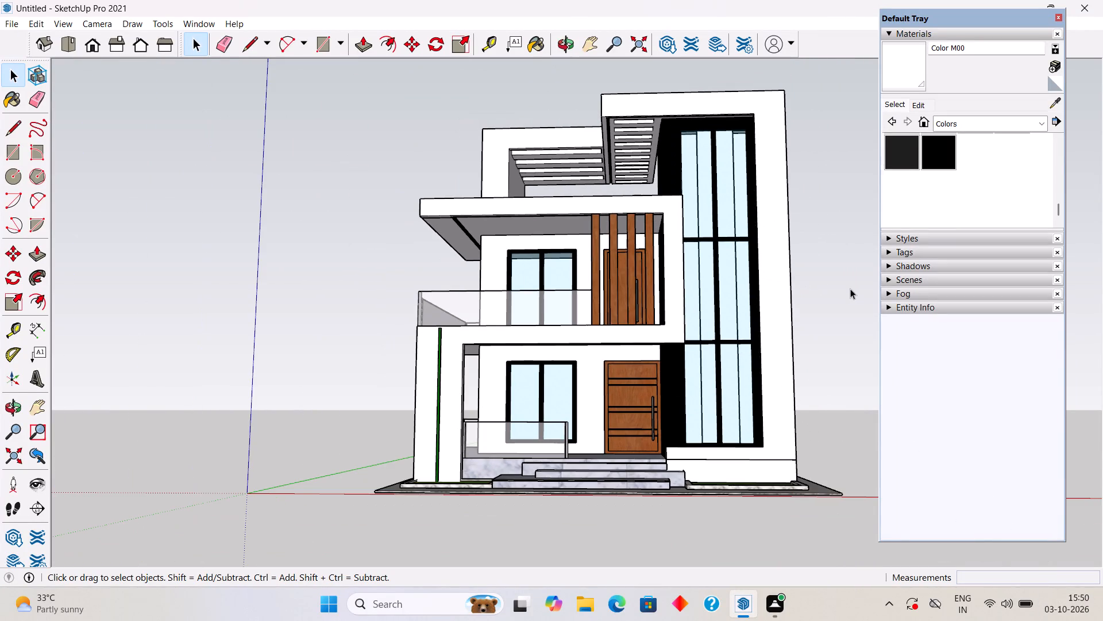
middle_drag(749, 324, 884, 315)
scroll(878, 315, up, 3)
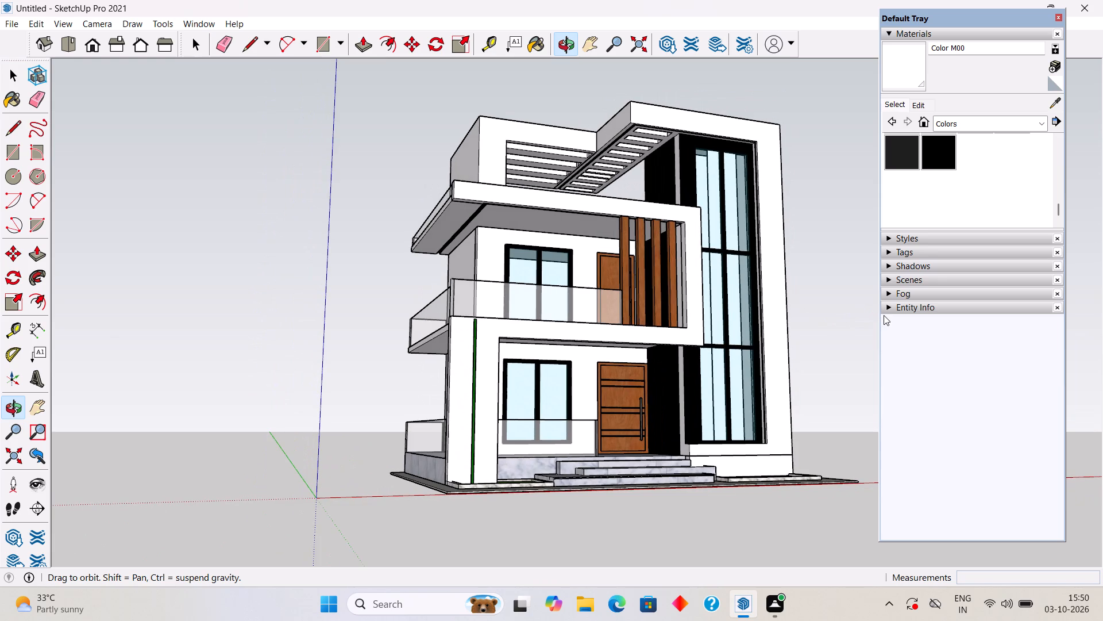
scroll(884, 315, up, 4)
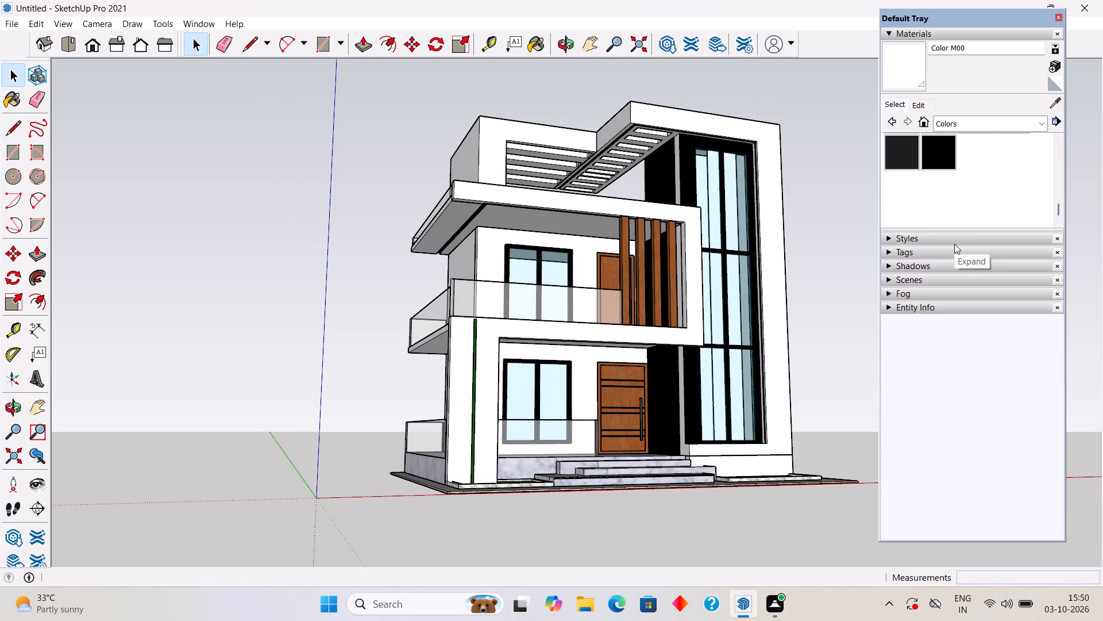
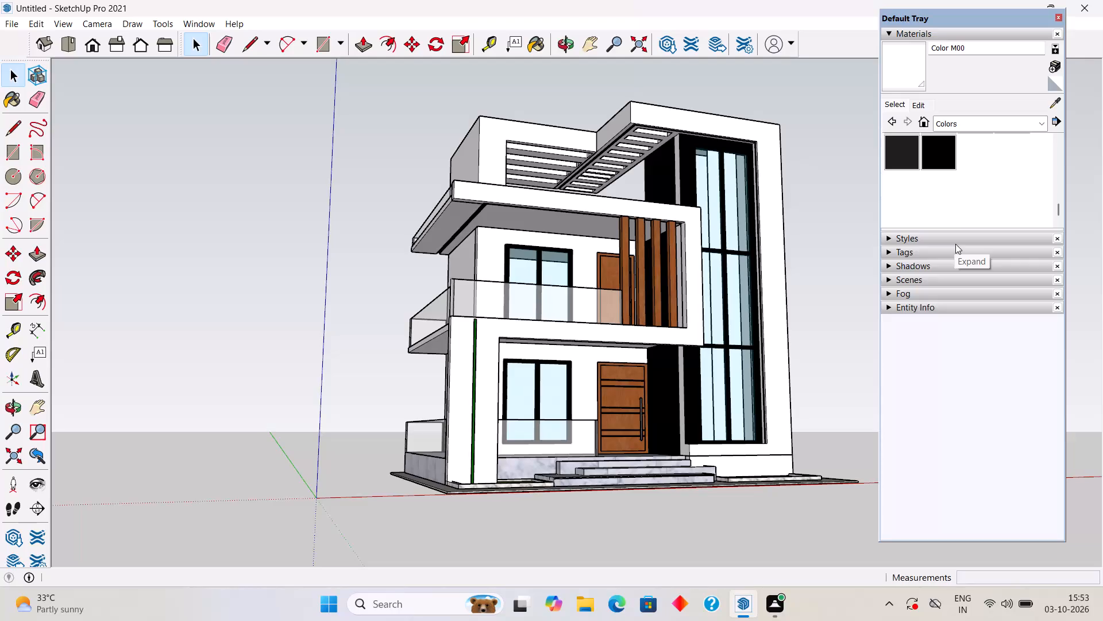
Inspect the front facade up close around the middle-floor balcony, its vertical wooden fins and the tall glazed window.
scroll(955, 244, up, 1)
scroll(781, 278, up, 8)
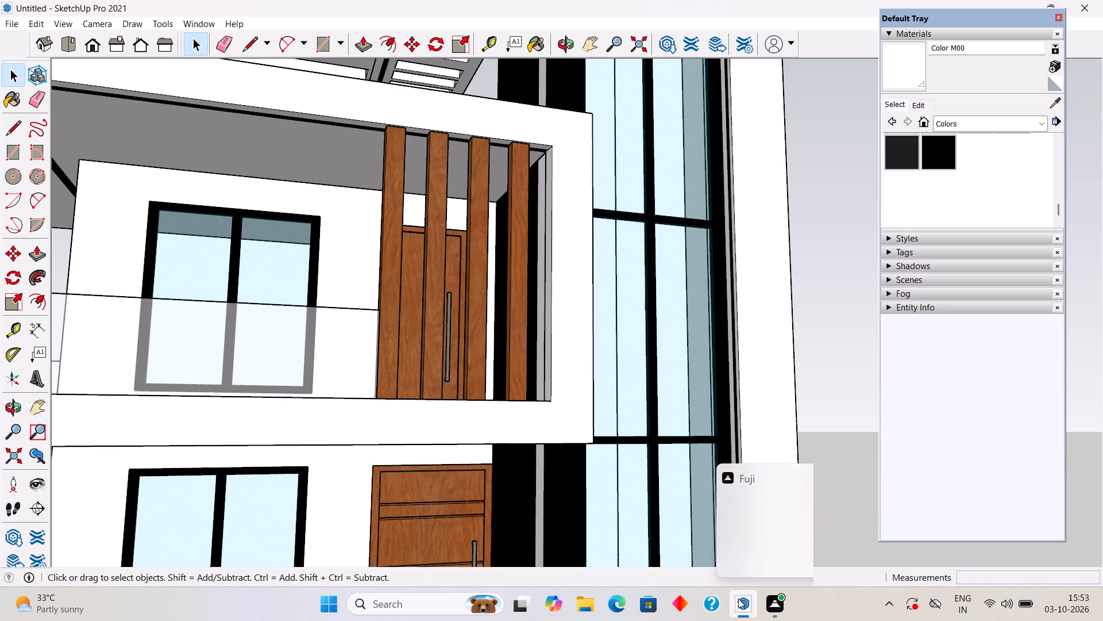
scroll(744, 136, down, 11)
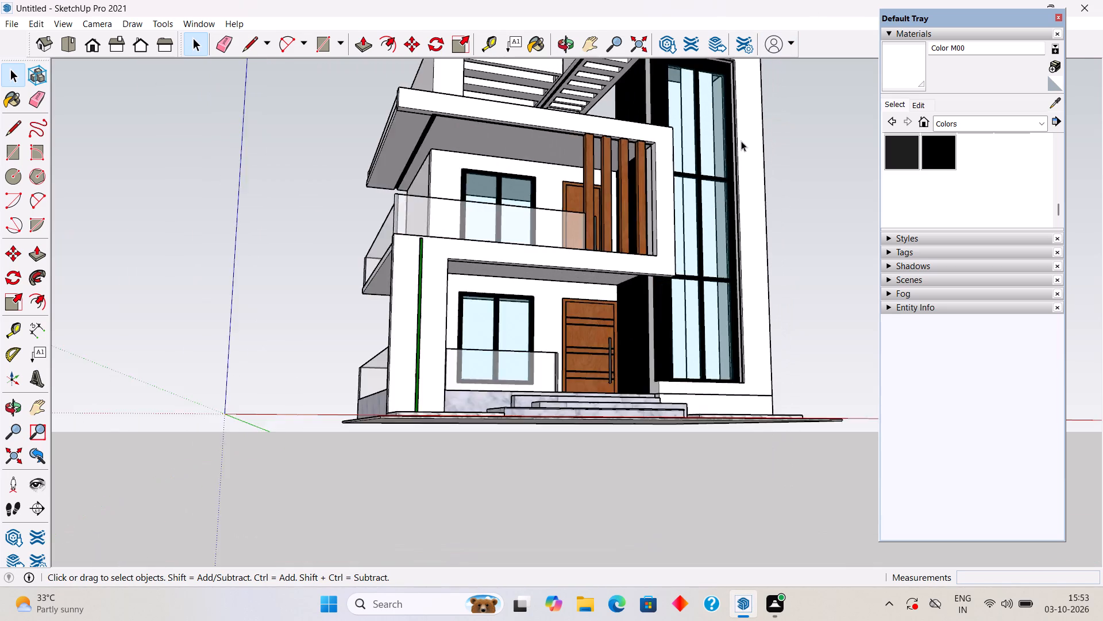
scroll(741, 141, down, 5)
scroll(741, 141, up, 10)
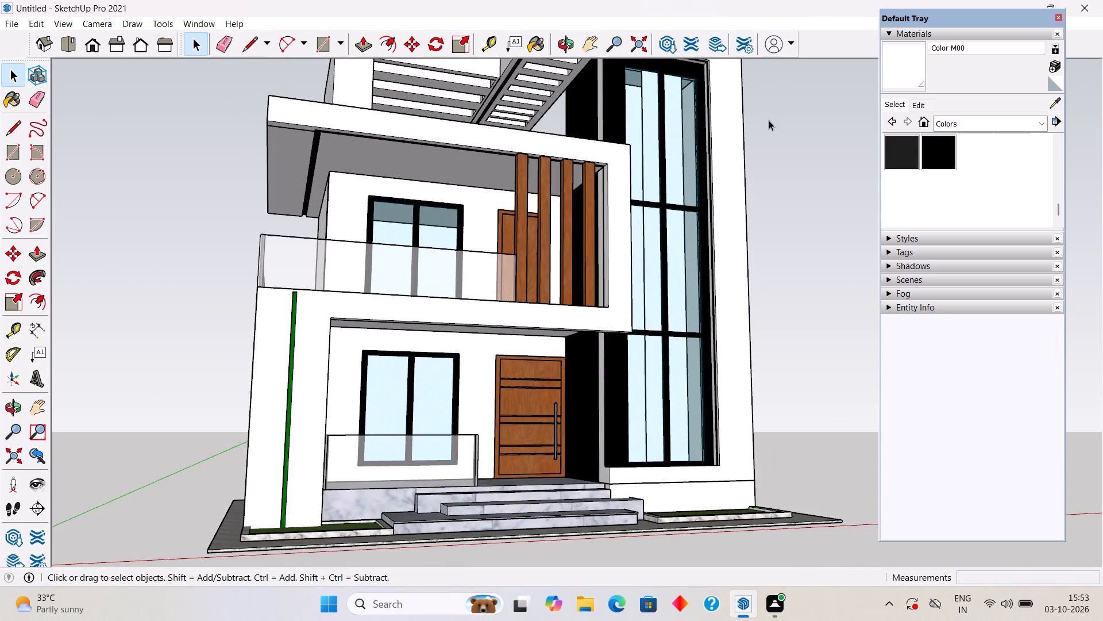
scroll(768, 126, up, 3)
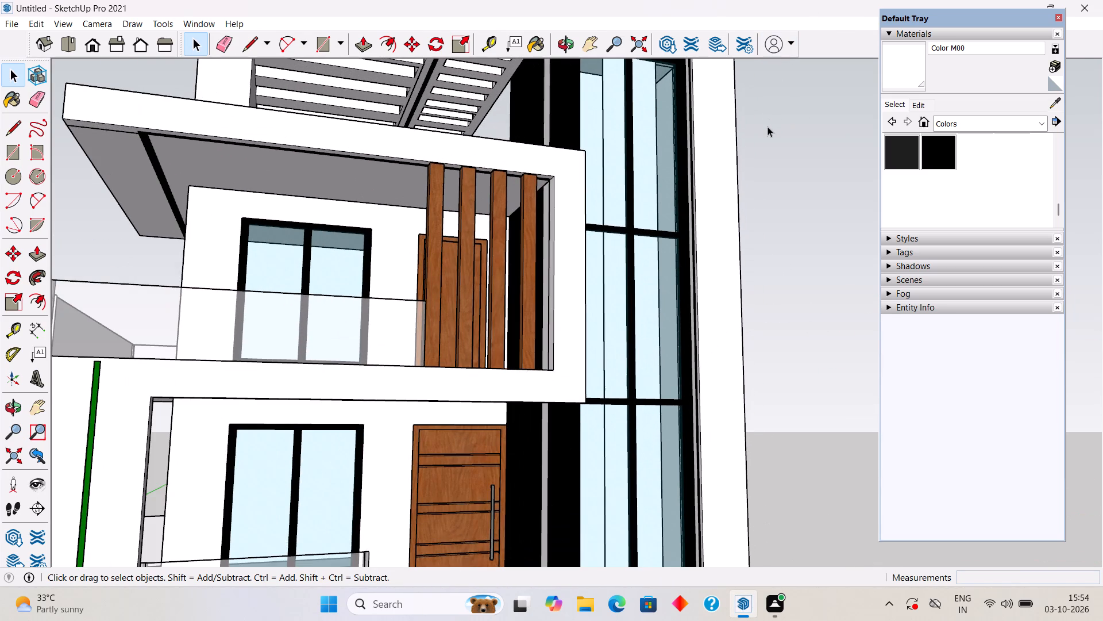
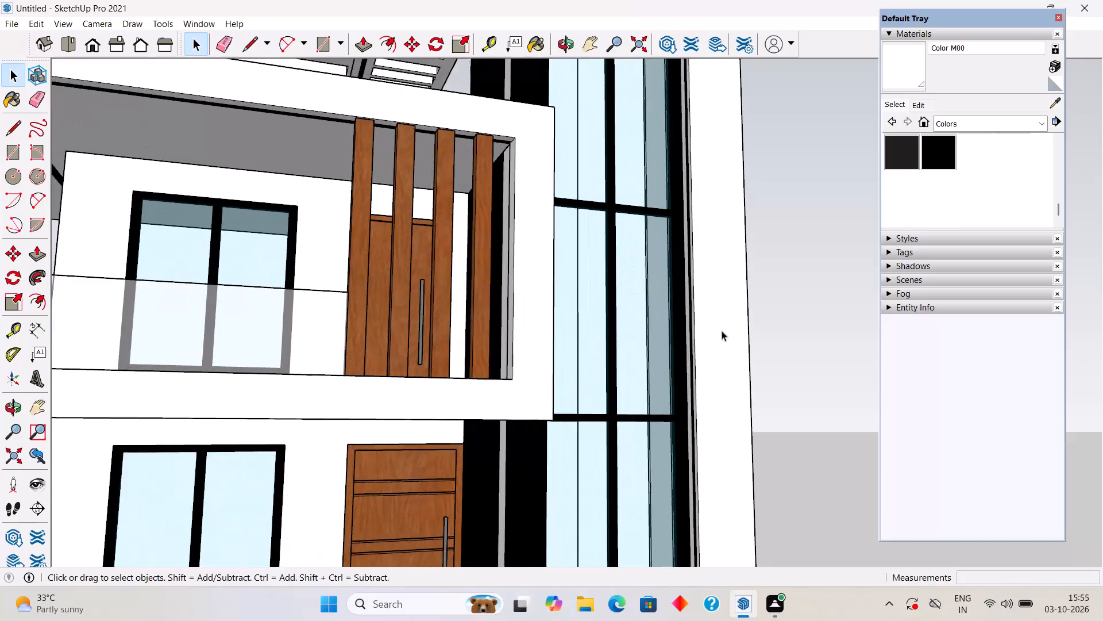
Review the whole house from the front and the balcony-side corner, examining the balconies, roof overhang, pergola and tall glazed window.
scroll(738, 320, up, 5)
scroll(745, 315, down, 12)
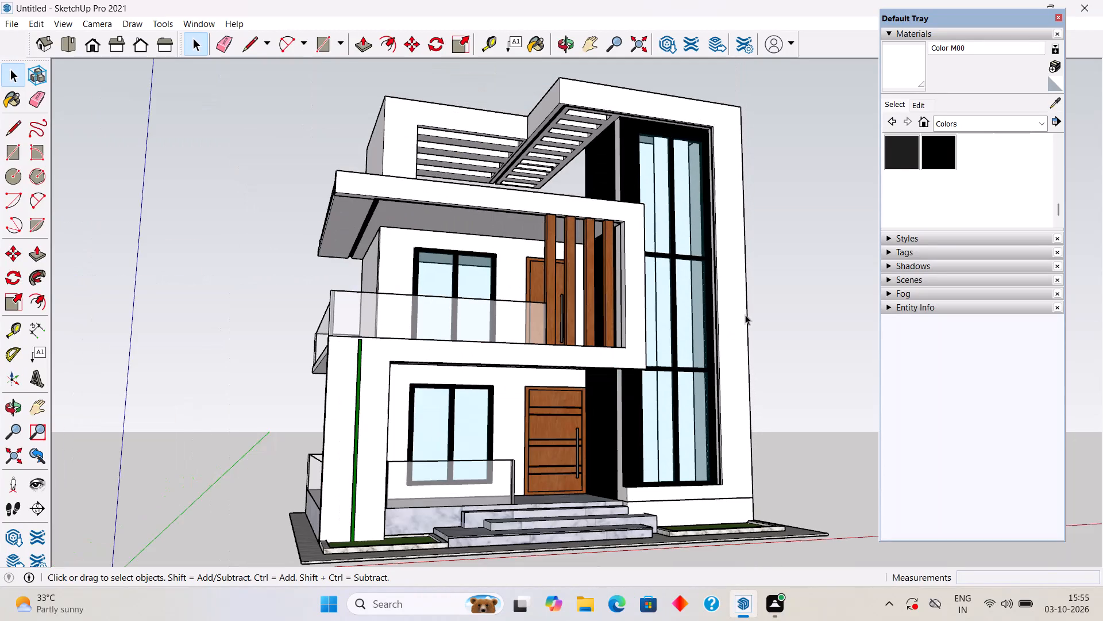
scroll(661, 256, up, 4)
scroll(670, 266, down, 3)
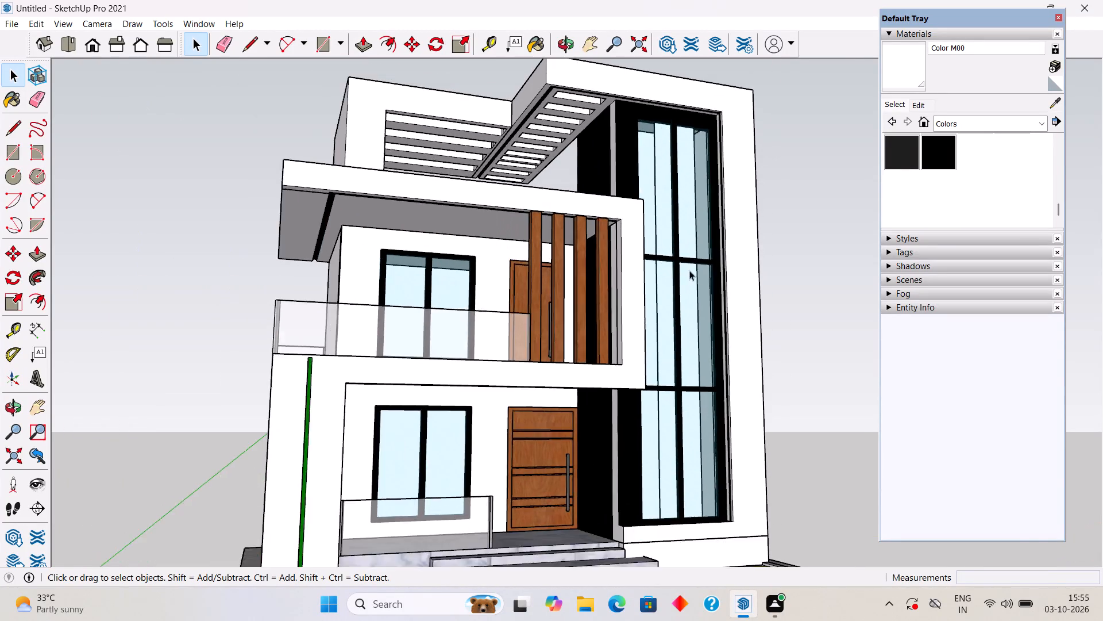
scroll(689, 270, down, 2)
scroll(723, 281, up, 2)
middle_drag(734, 285, 880, 265)
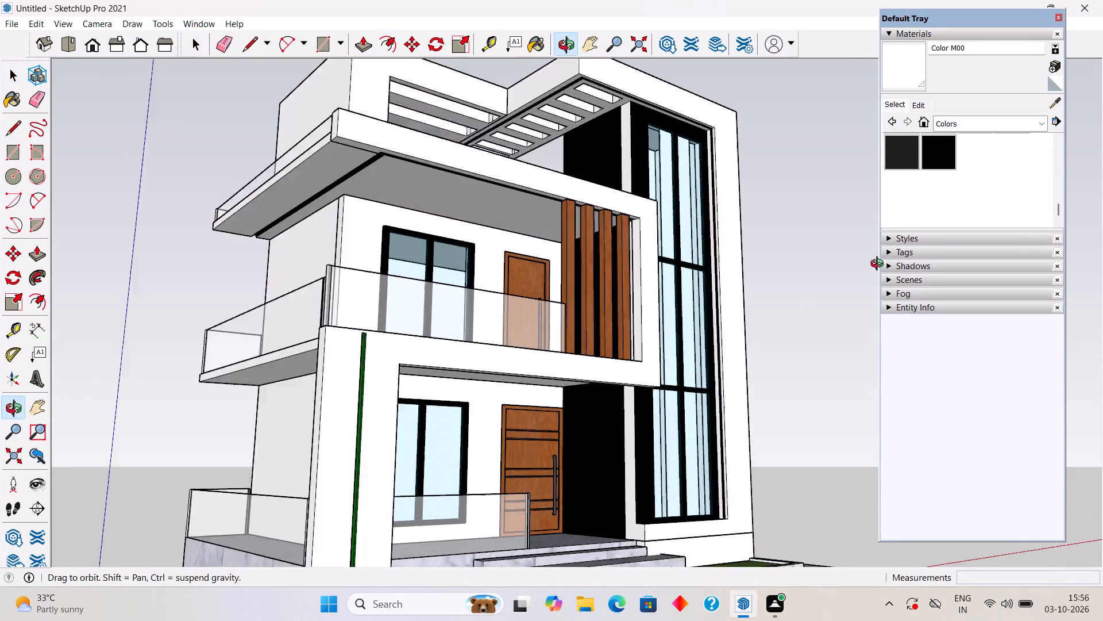
drag(887, 264, 944, 258)
middle_drag(880, 265, 944, 258)
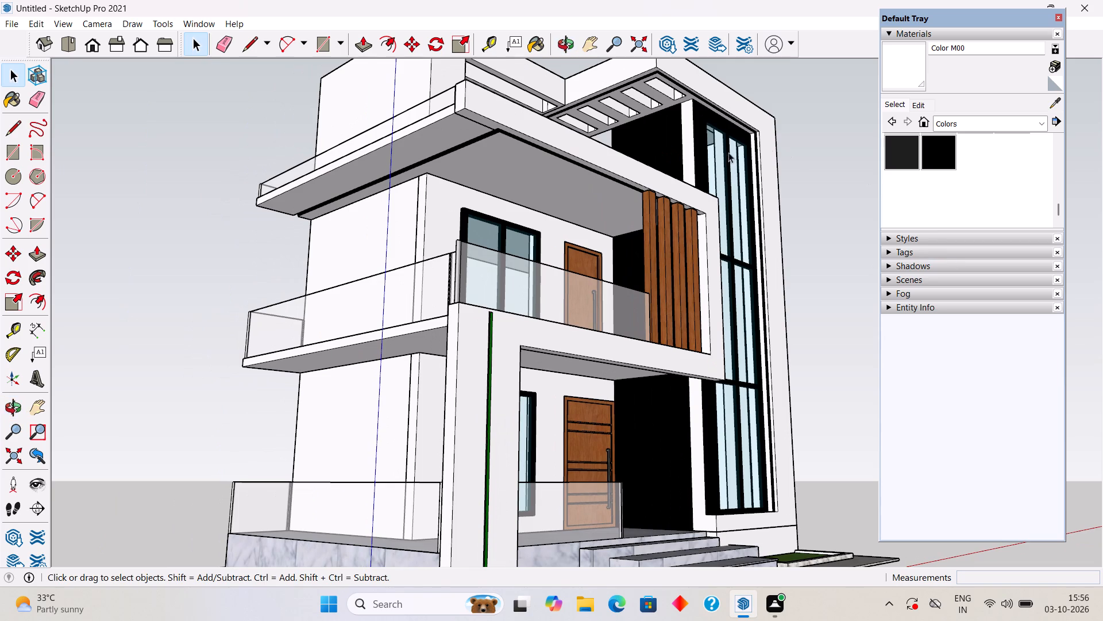
scroll(711, 170, down, 4)
scroll(711, 170, up, 4)
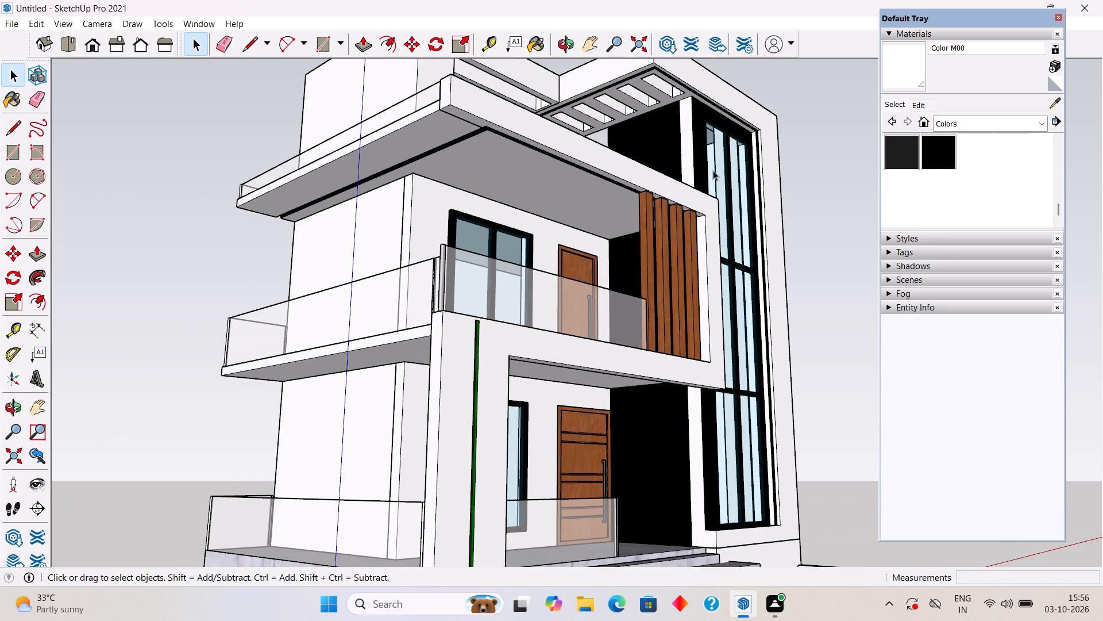
middle_drag(704, 304, 685, 363)
scroll(704, 304, down, 1)
scroll(936, 295, up, 1)
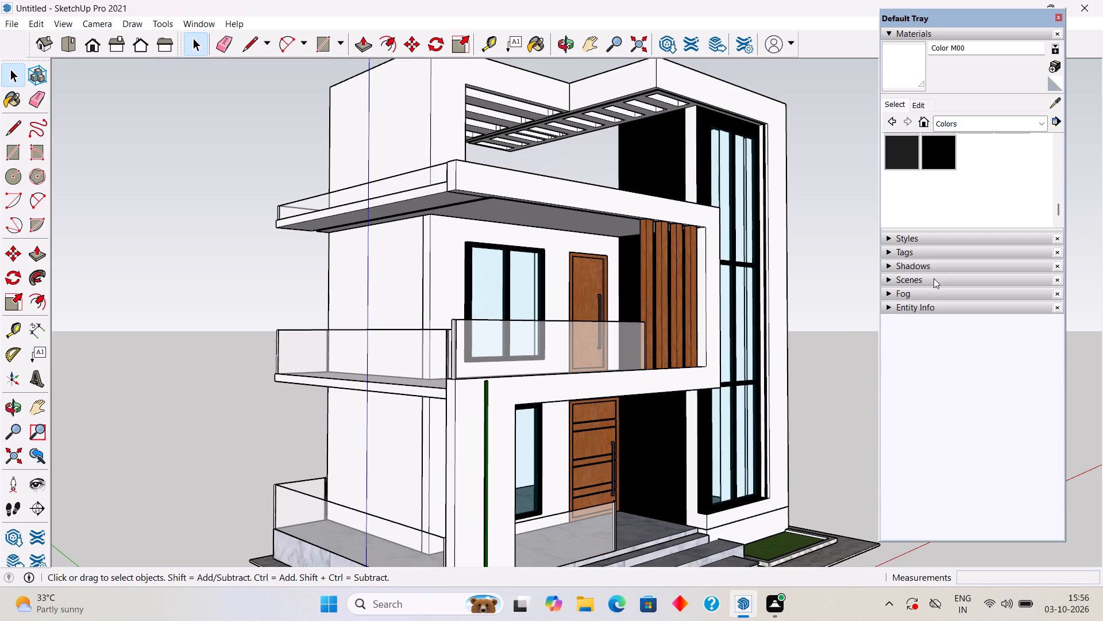
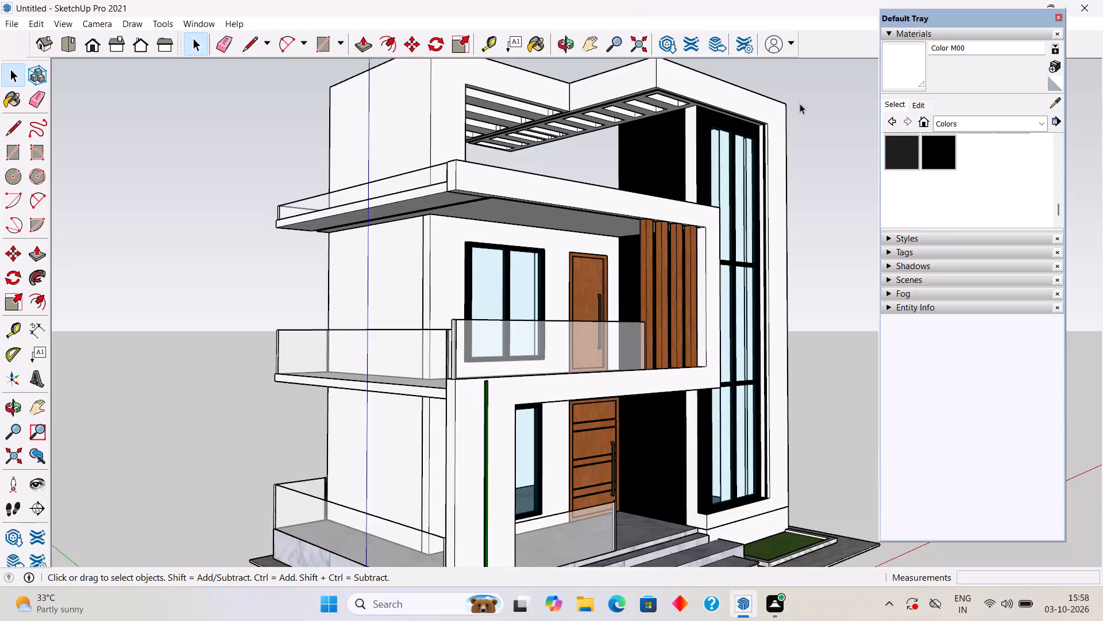
Examine the vertical wooden slats beside the first-floor balcony door, especially where their tops meet the slab and white frame.
scroll(715, 160, down, 8)
scroll(672, 224, up, 6)
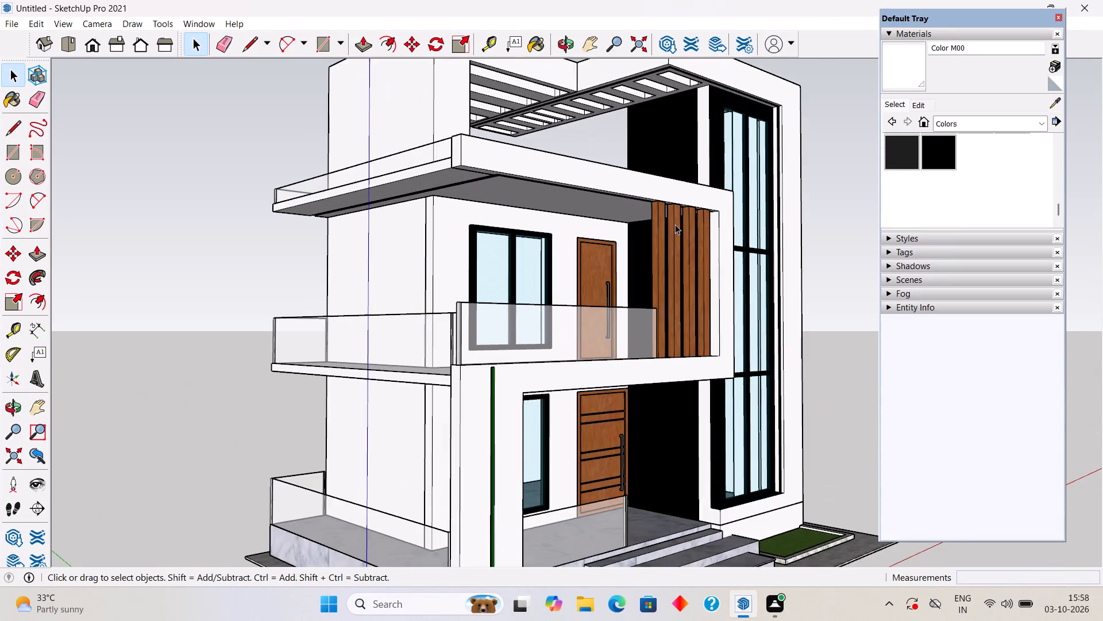
scroll(675, 224, up, 8)
scroll(744, 212, up, 3)
scroll(744, 212, down, 1)
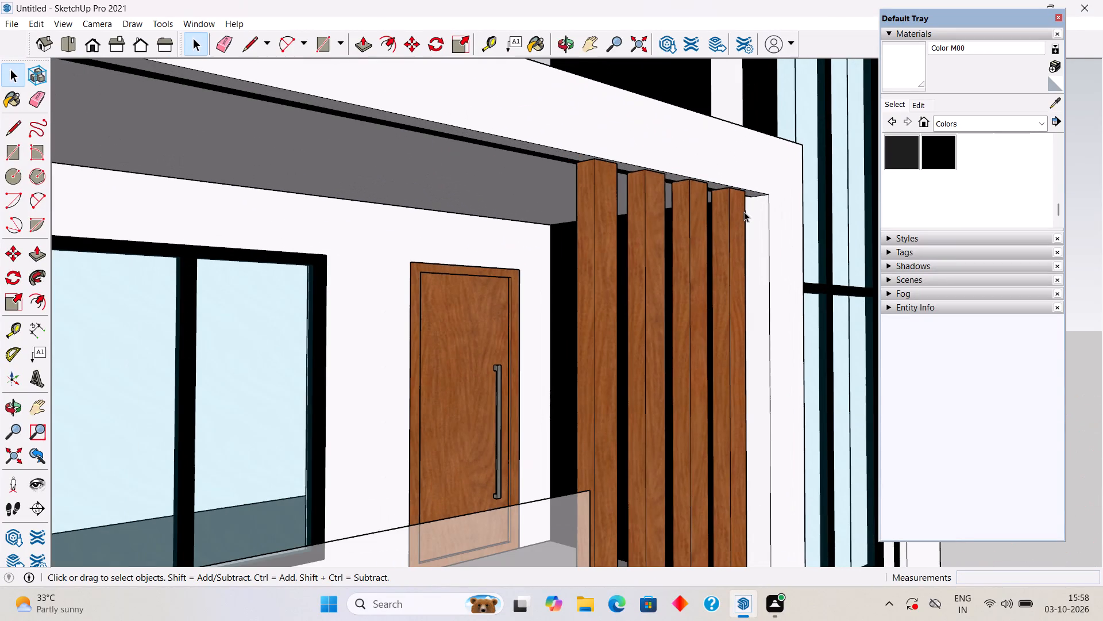
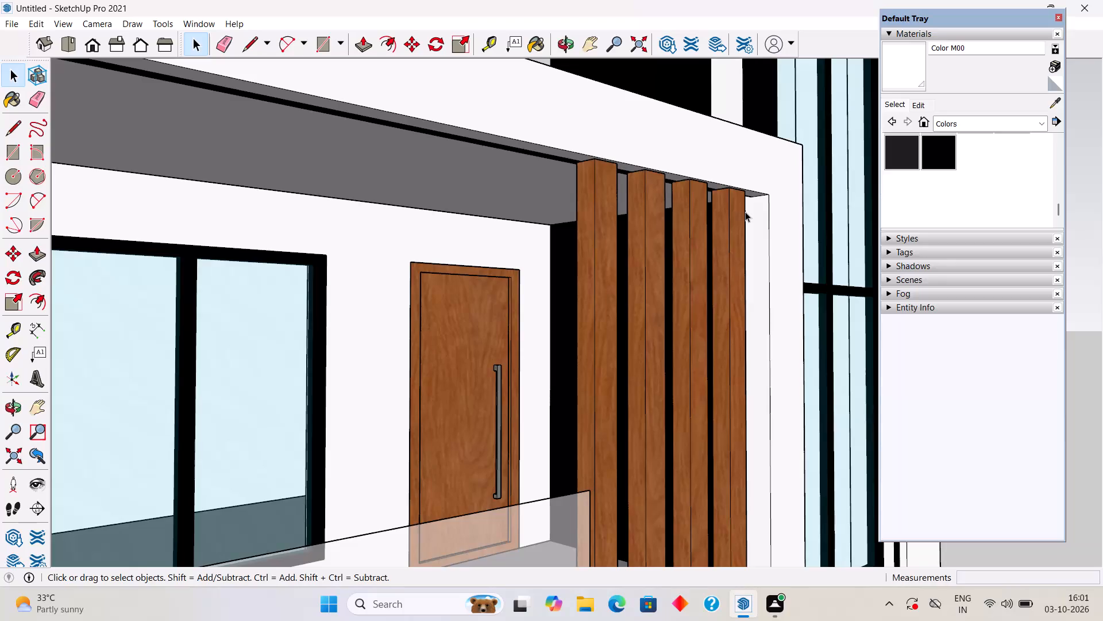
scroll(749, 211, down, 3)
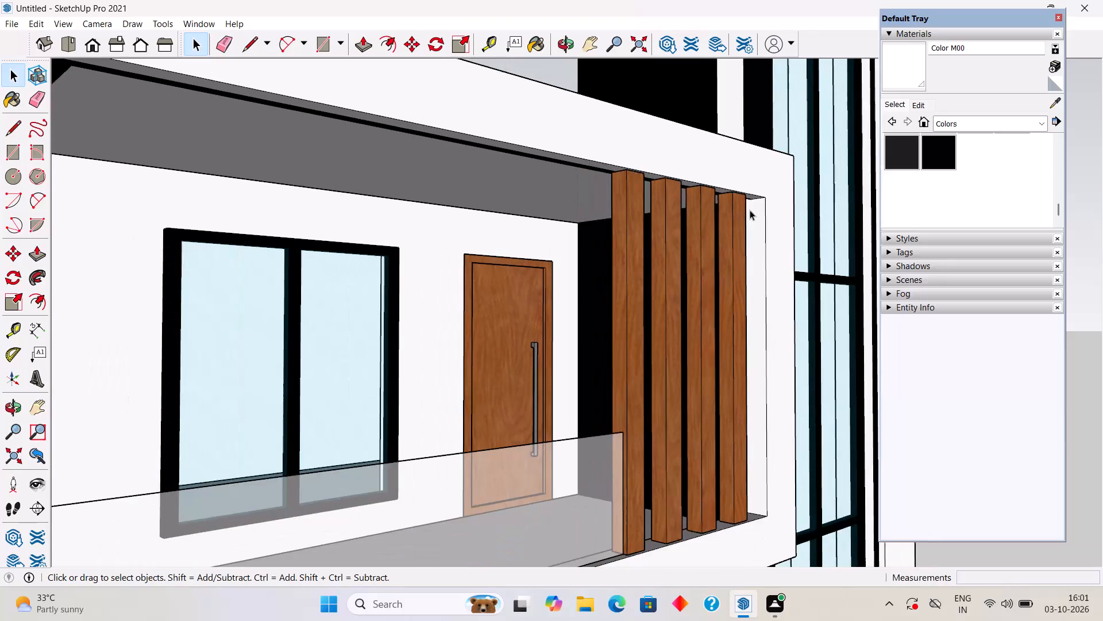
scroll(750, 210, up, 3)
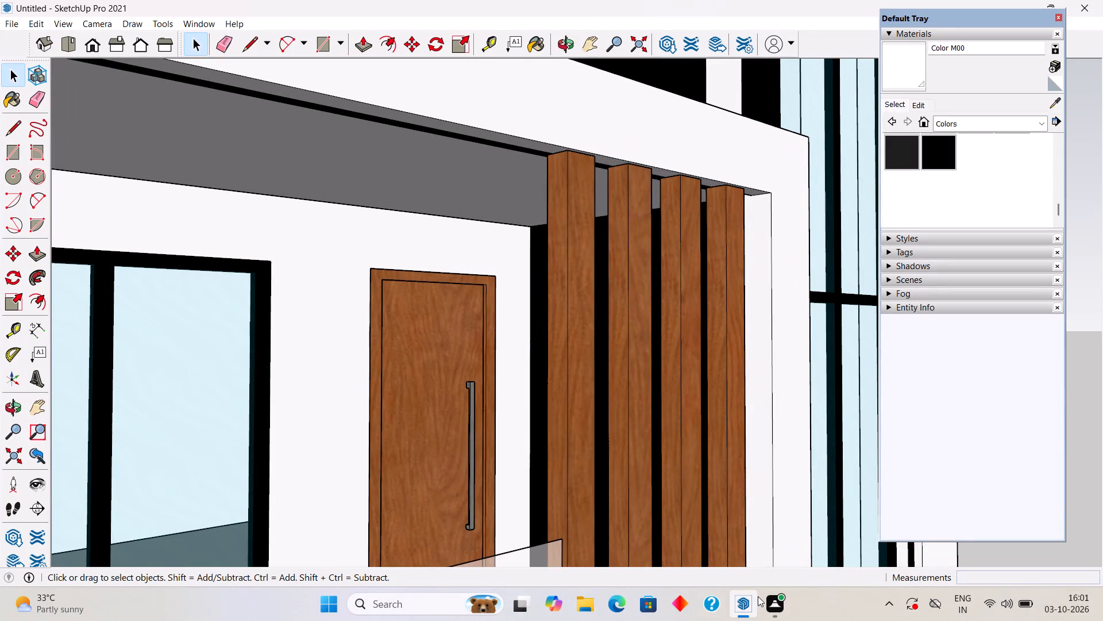
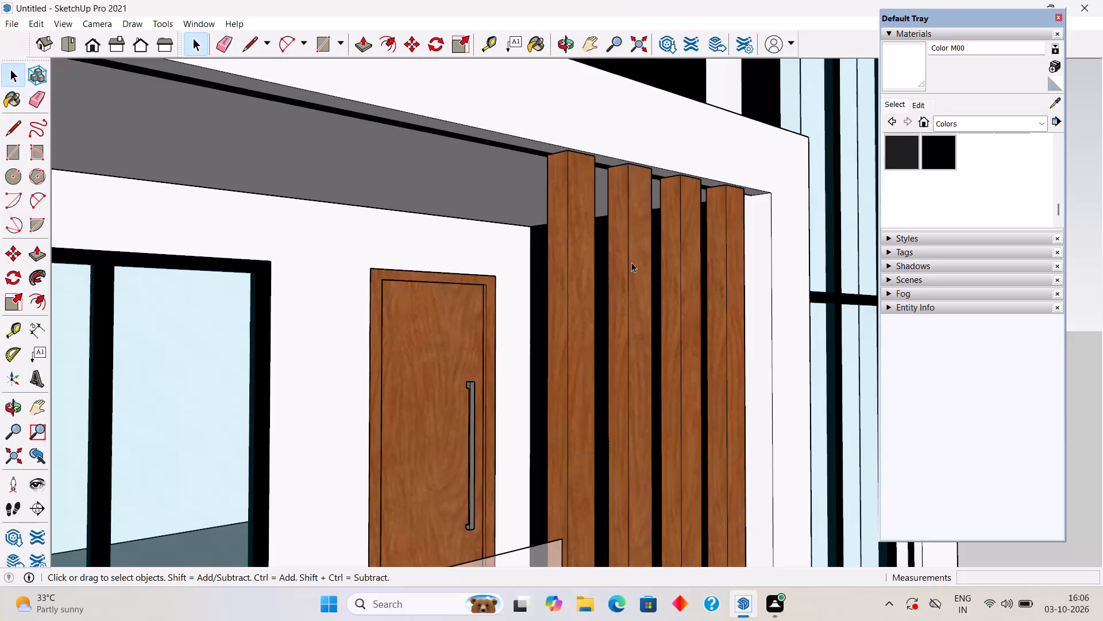
Inspect the balcony's vertical wooden slats together with the surrounding front facade, wooden doors and windows.
scroll(631, 262, down, 18)
scroll(842, 309, up, 2)
scroll(838, 308, down, 2)
scroll(785, 320, up, 10)
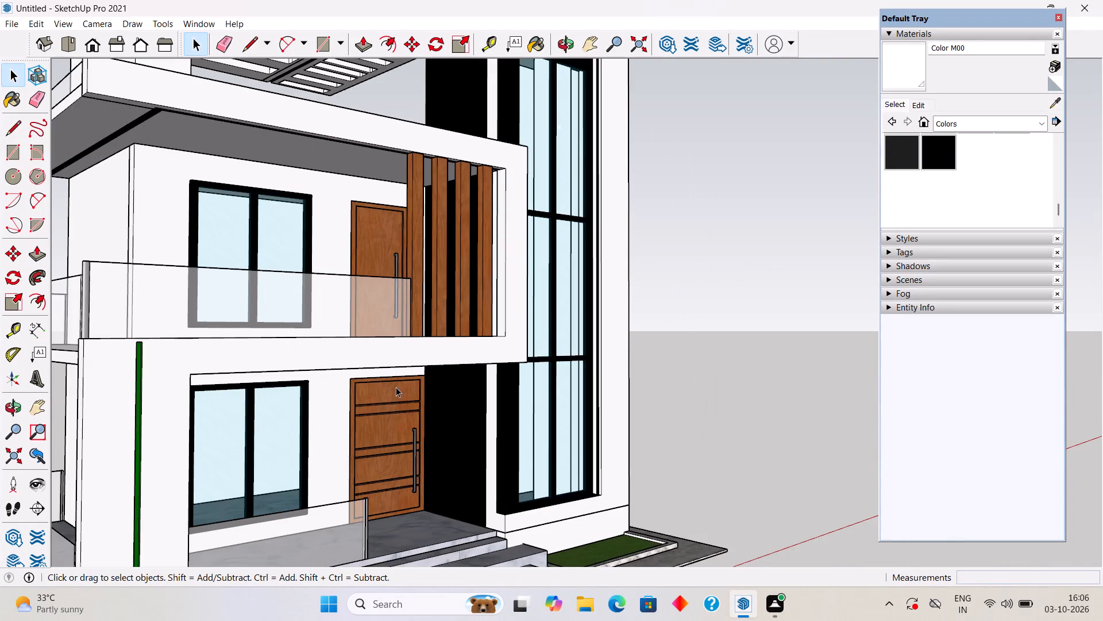
scroll(513, 354, up, 2)
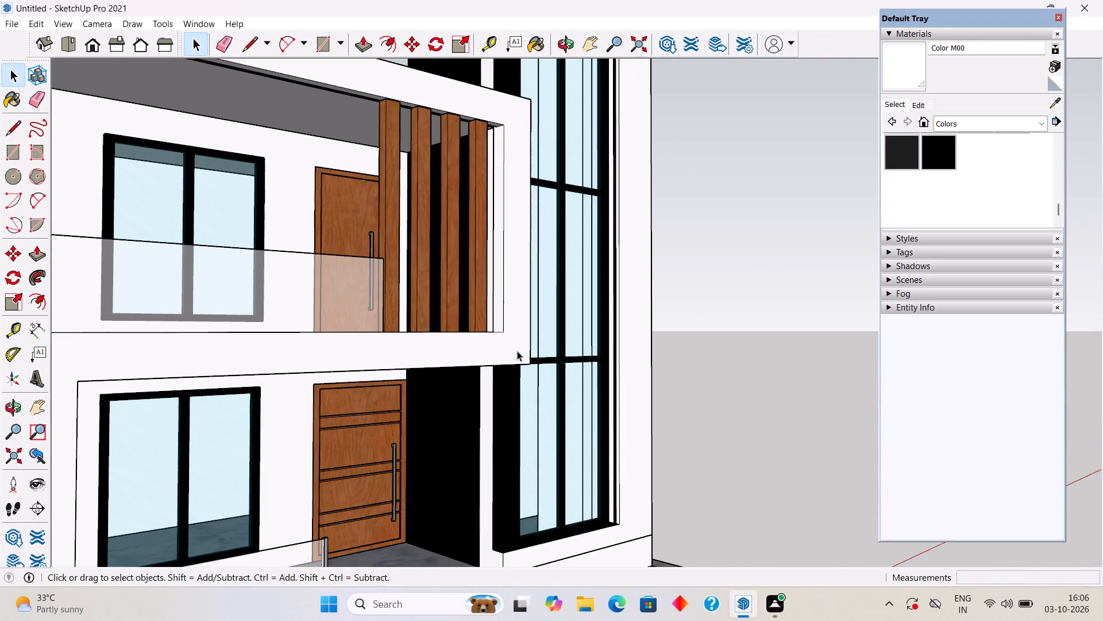
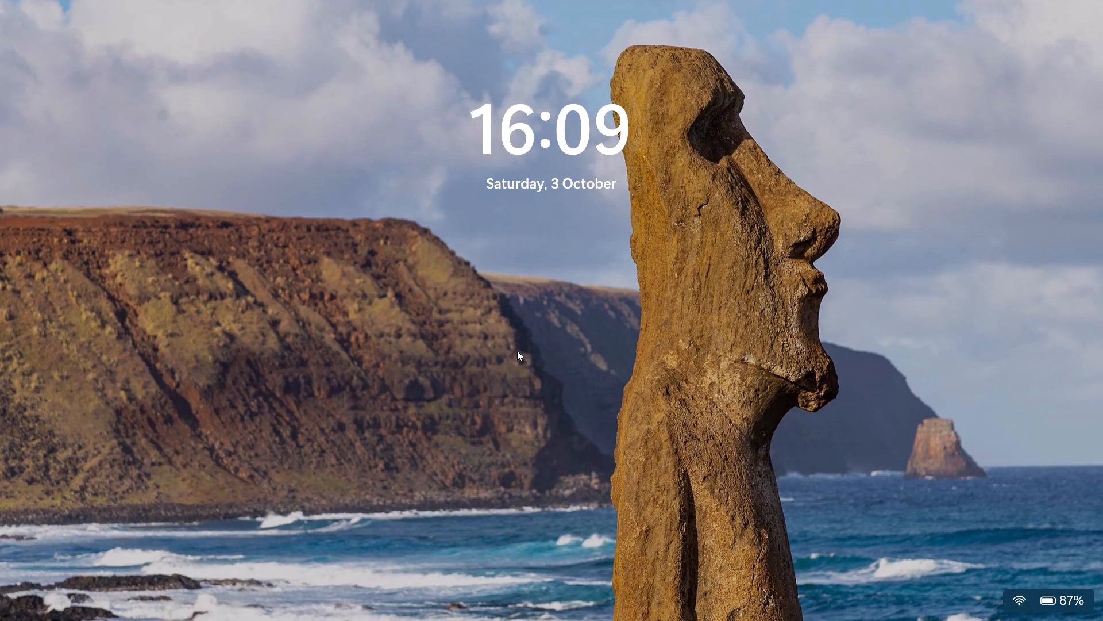
Inspect the overall house massing and the balconies' glass railings from the front facade around to the side elevation.
double_click(517, 351)
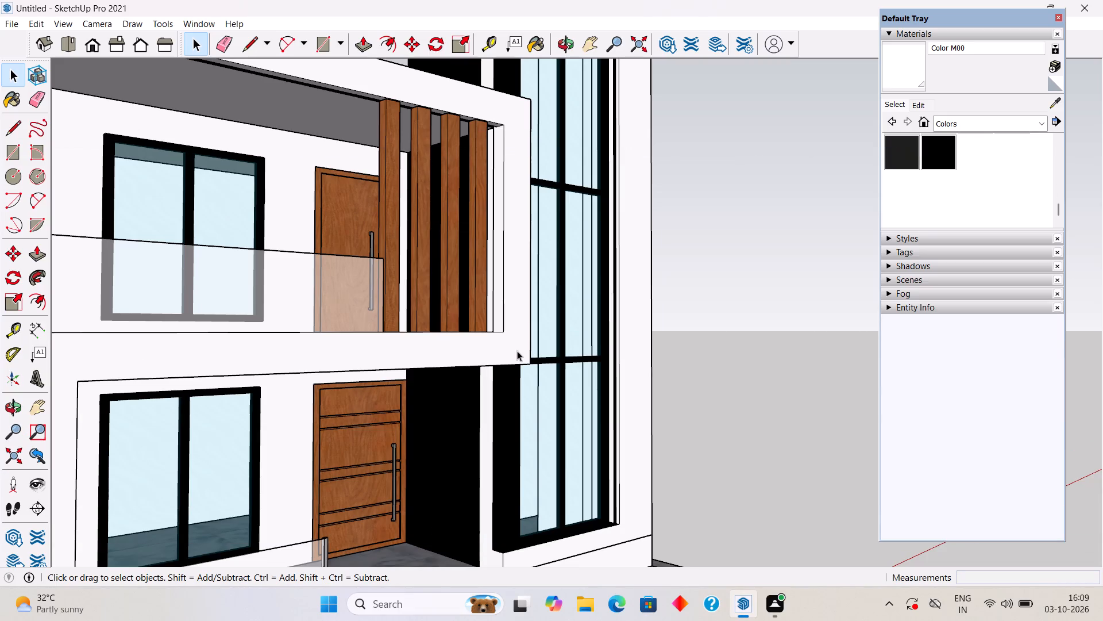
scroll(517, 351, down, 6)
scroll(718, 398, down, 4)
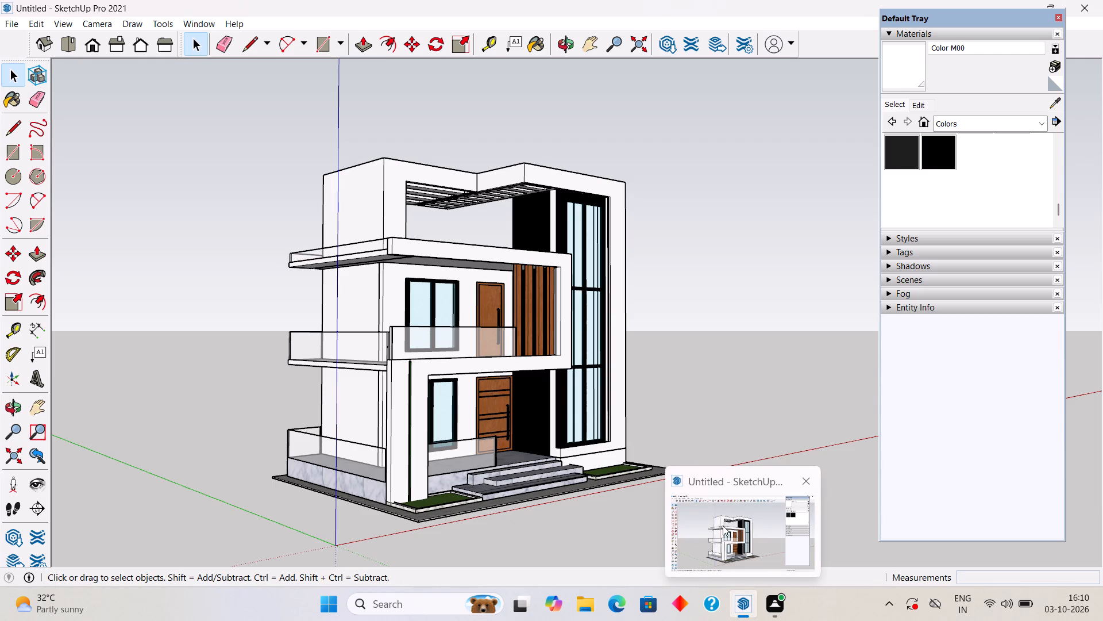
scroll(684, 320, up, 8)
scroll(661, 330, down, 5)
scroll(472, 300, down, 4)
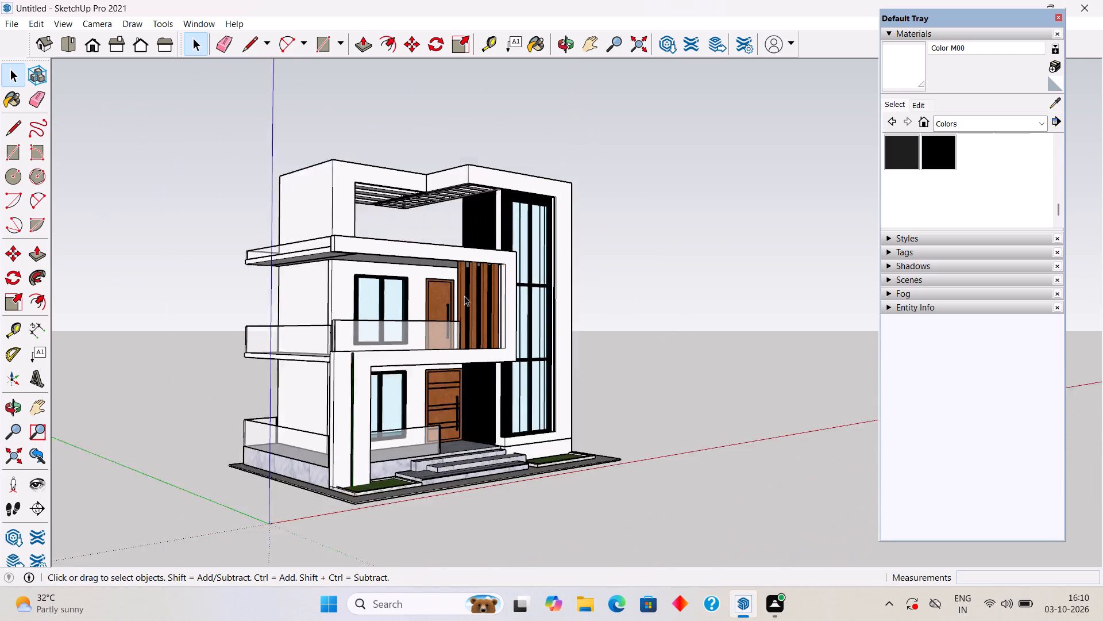
scroll(340, 320, up, 15)
middle_drag(357, 327, 339, 282)
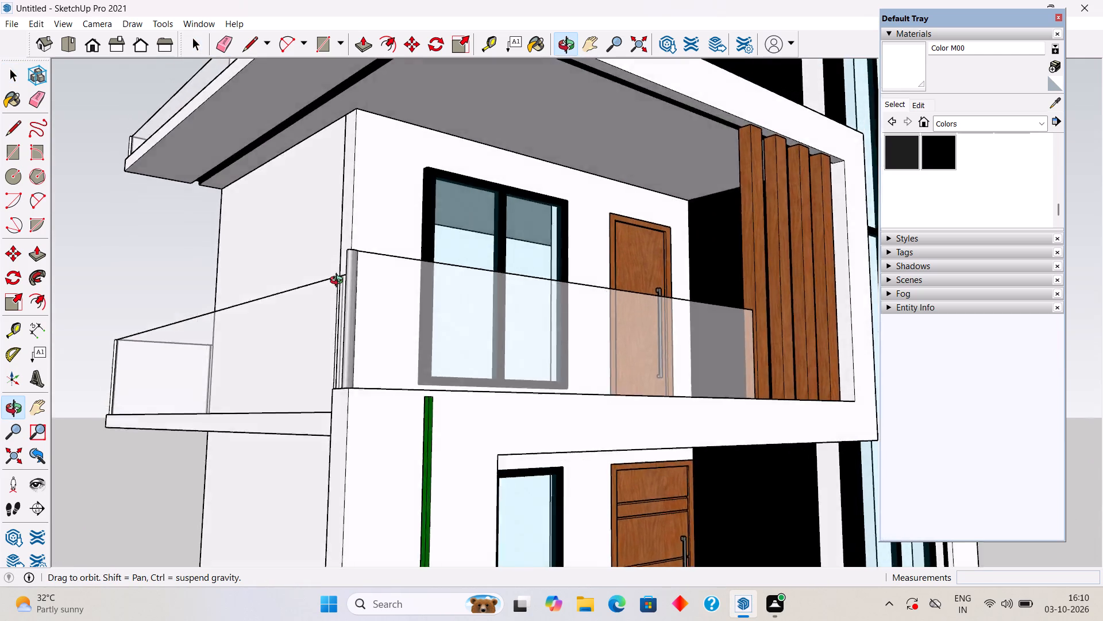
middle_drag(339, 282, 566, 342)
scroll(565, 334, down, 5)
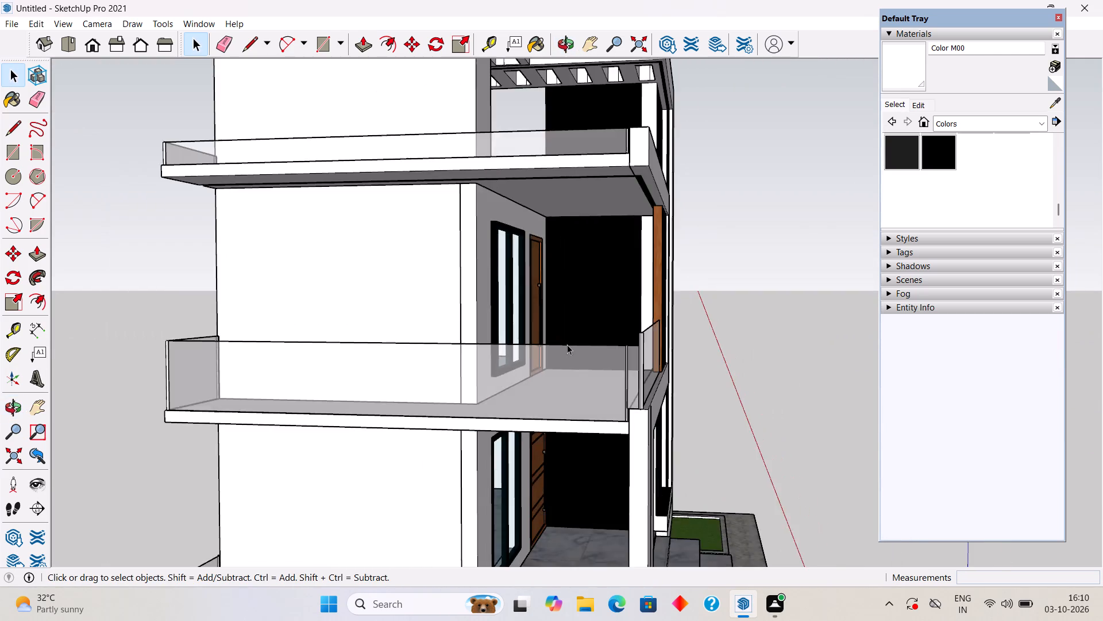
scroll(567, 344, down, 3)
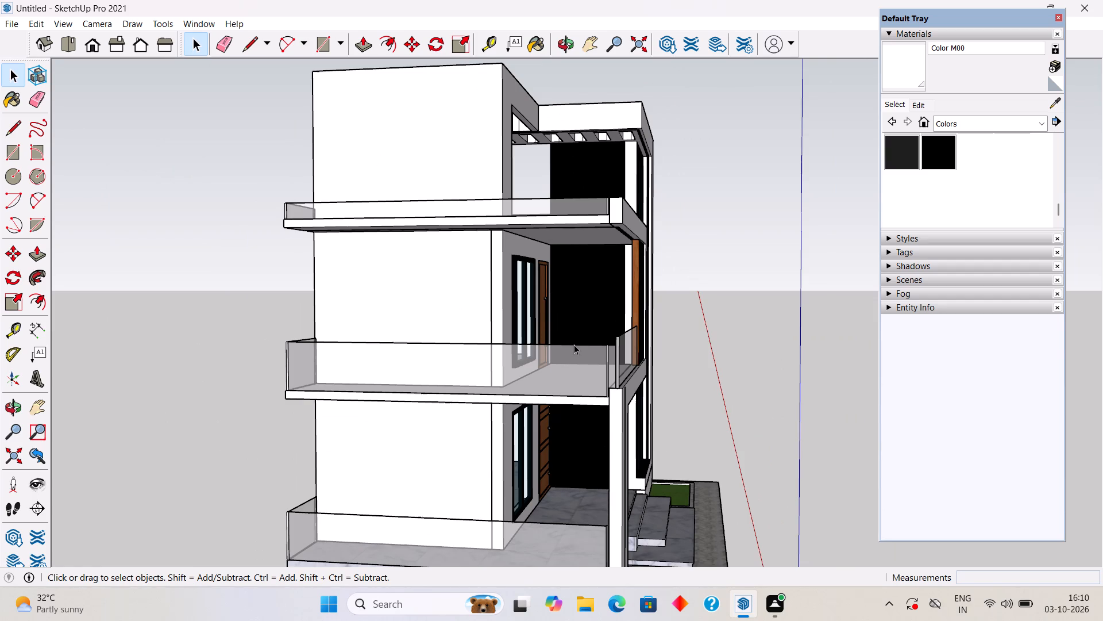
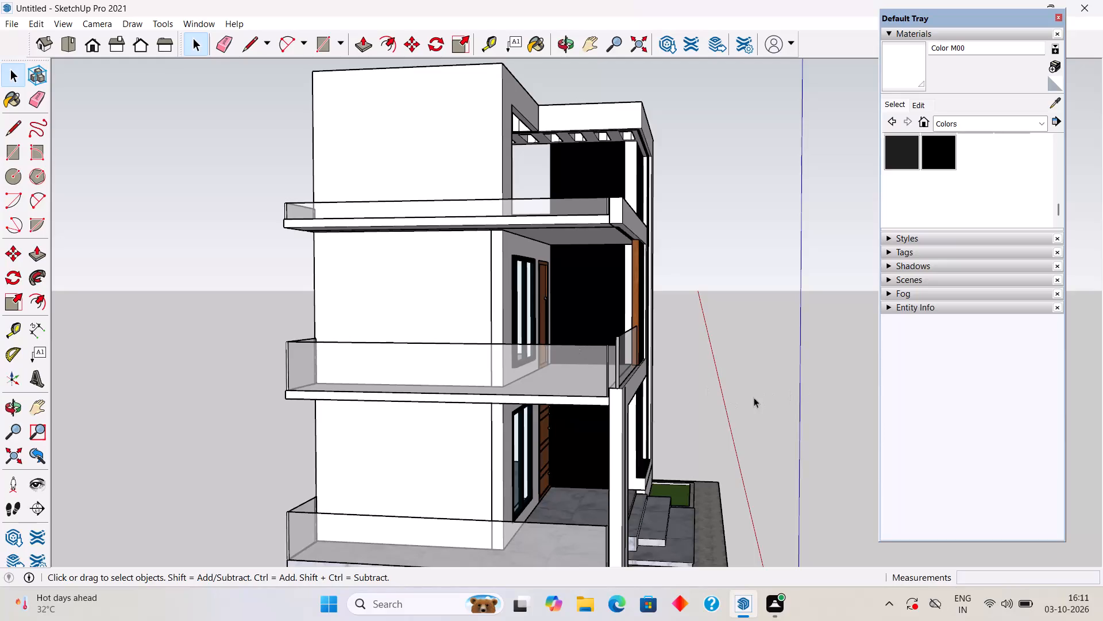
Inspect the house from the side elevation around to the front facade, including the balconies and glass railings.
scroll(737, 517, up, 1)
scroll(540, 360, down, 4)
scroll(622, 402, up, 3)
middle_drag(585, 386, 578, 383)
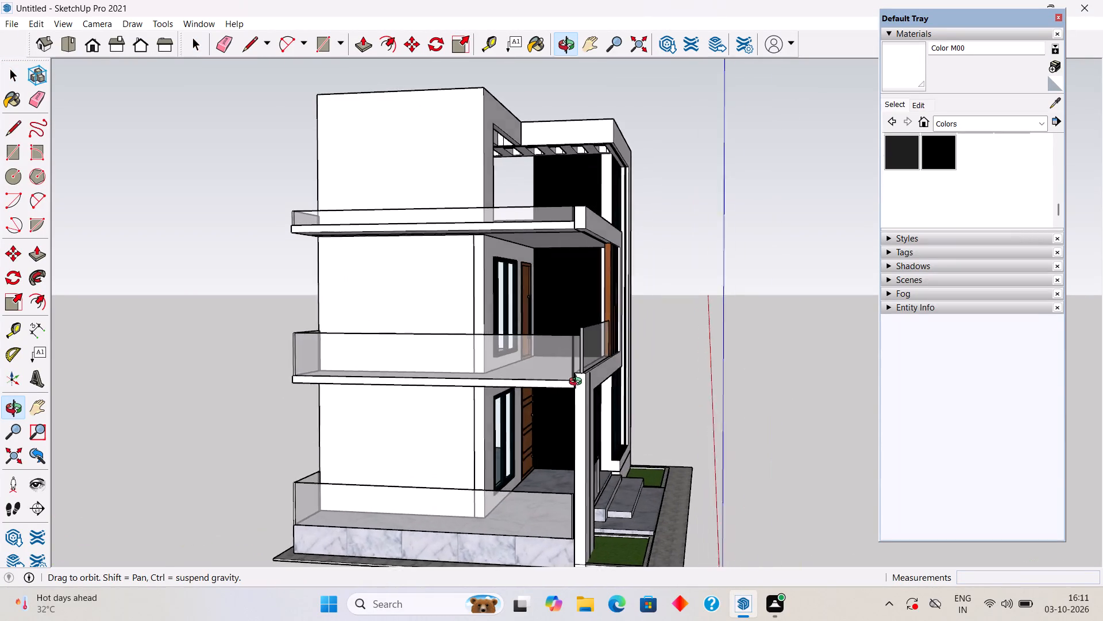
middle_drag(578, 383, 463, 381)
scroll(679, 376, up, 5)
scroll(620, 392, down, 9)
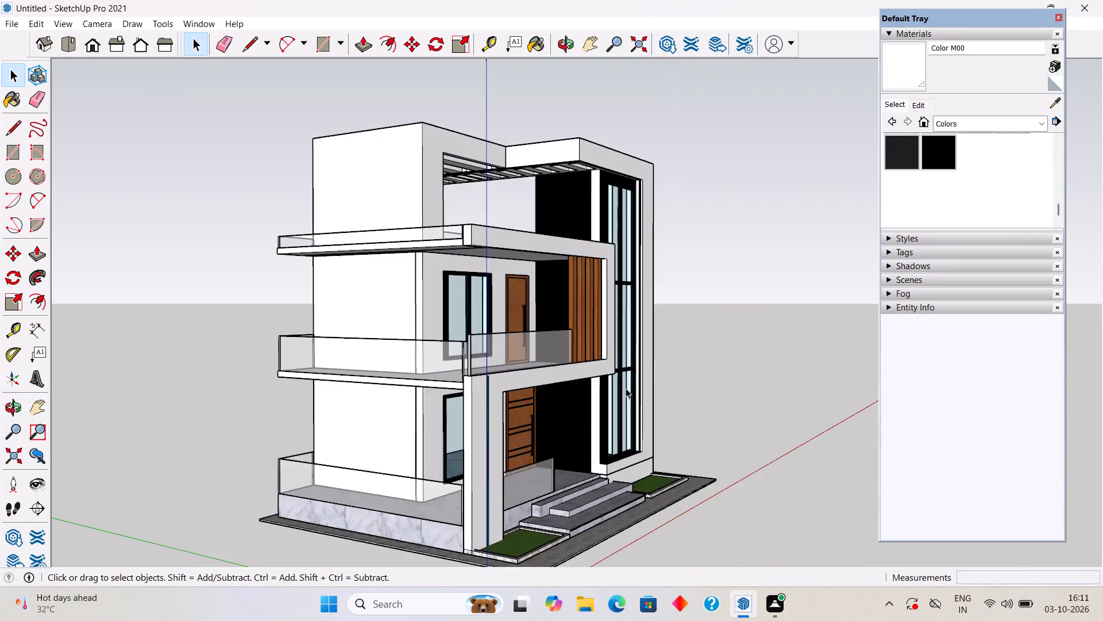
scroll(626, 388, down, 5)
middle_drag(596, 481, 415, 493)
scroll(648, 497, up, 5)
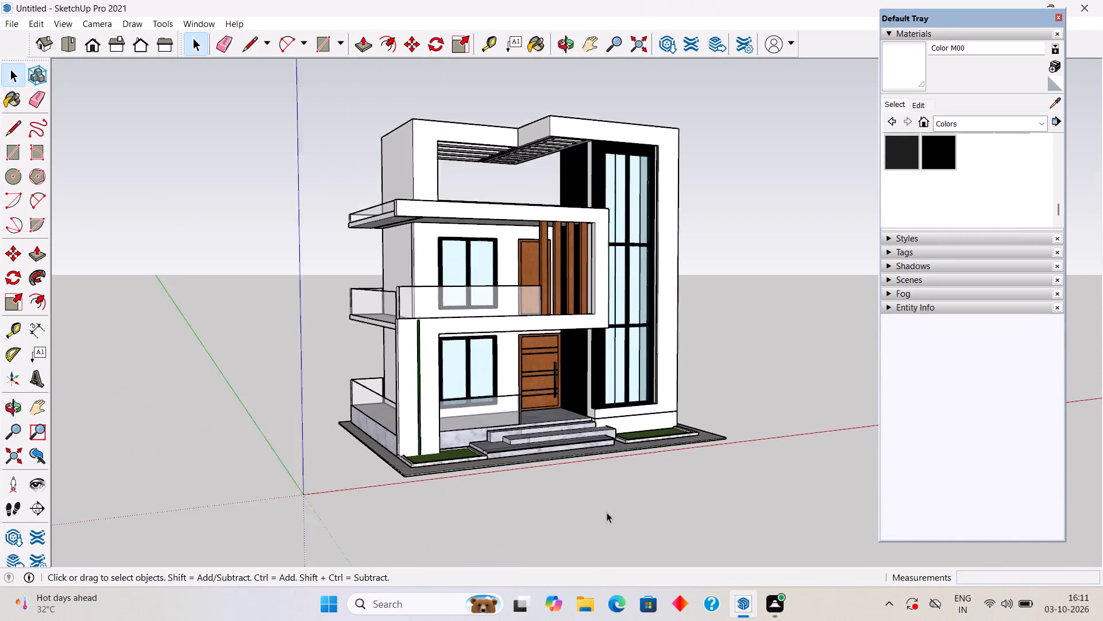
Examine the entrance steps, marble porch and grass planters at the base of the front facade.
scroll(607, 512, up, 6)
scroll(563, 493, up, 3)
scroll(574, 409, up, 1)
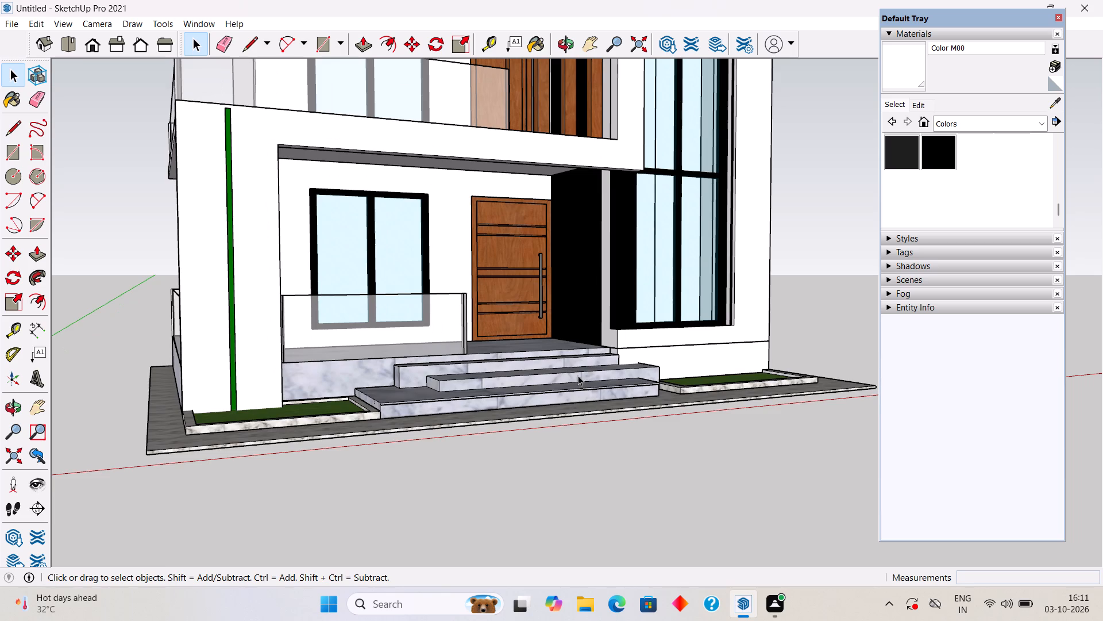
middle_drag(572, 371, 504, 474)
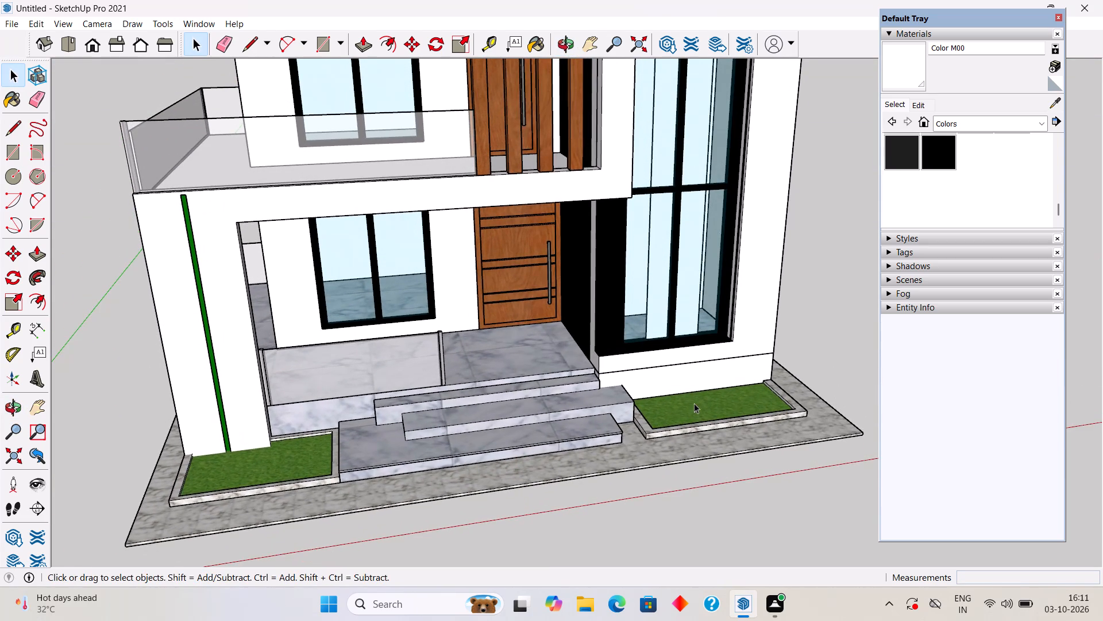
middle_drag(694, 411, 597, 481)
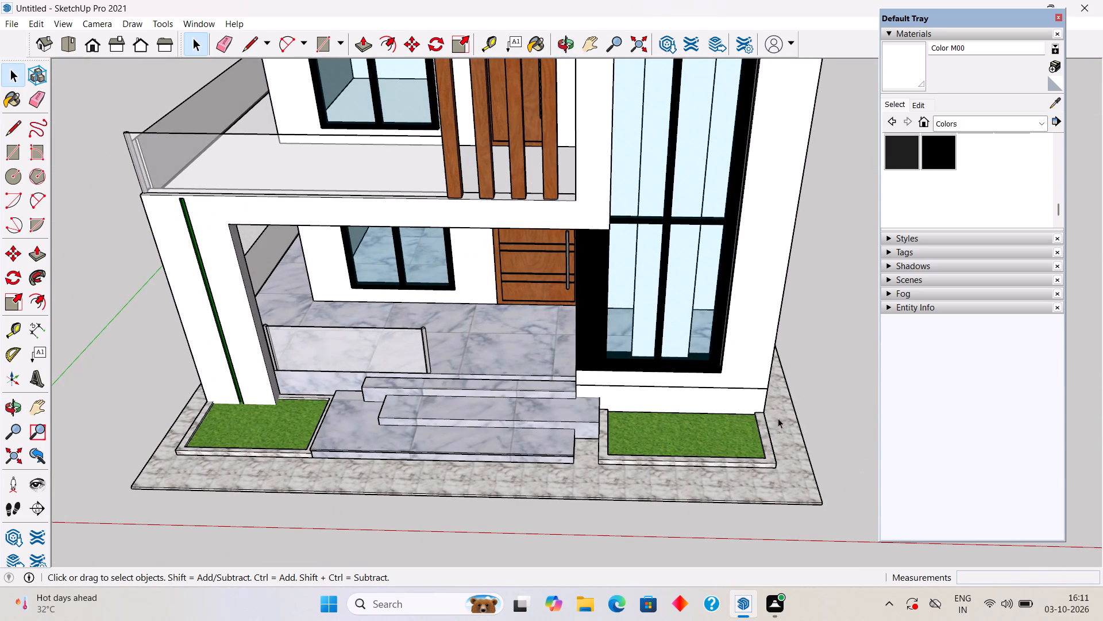
scroll(780, 415, down, 5)
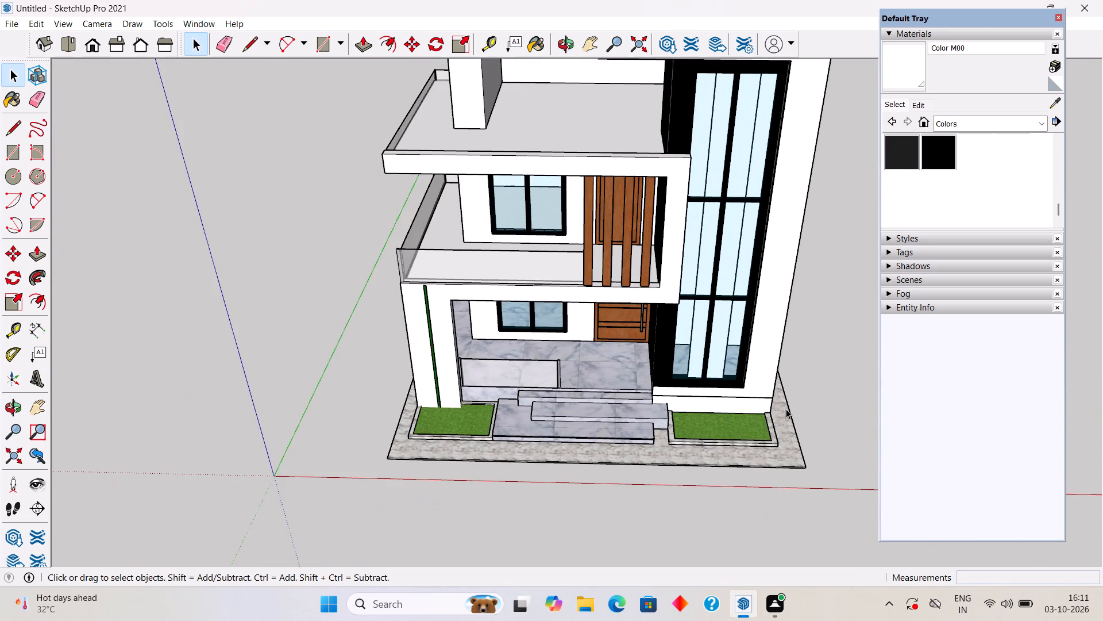
scroll(786, 409, down, 7)
Review the whole house's front facade from a distance and from low angles.
middle_drag(796, 384, 807, 259)
scroll(807, 260, up, 2)
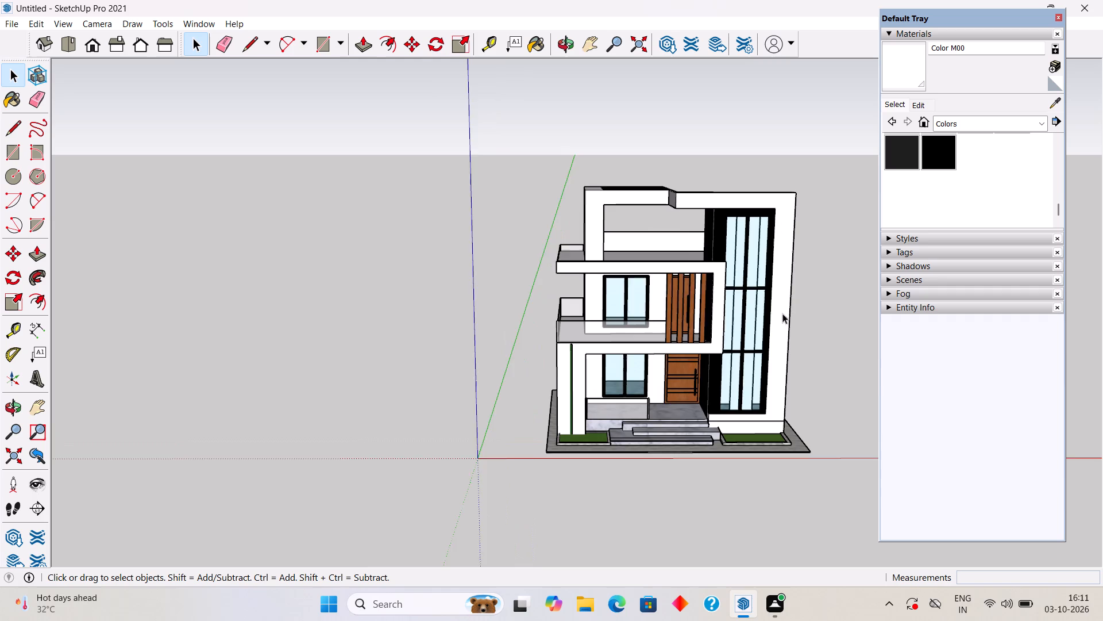
scroll(774, 323, up, 2)
middle_drag(758, 336, 815, 239)
scroll(814, 240, up, 1)
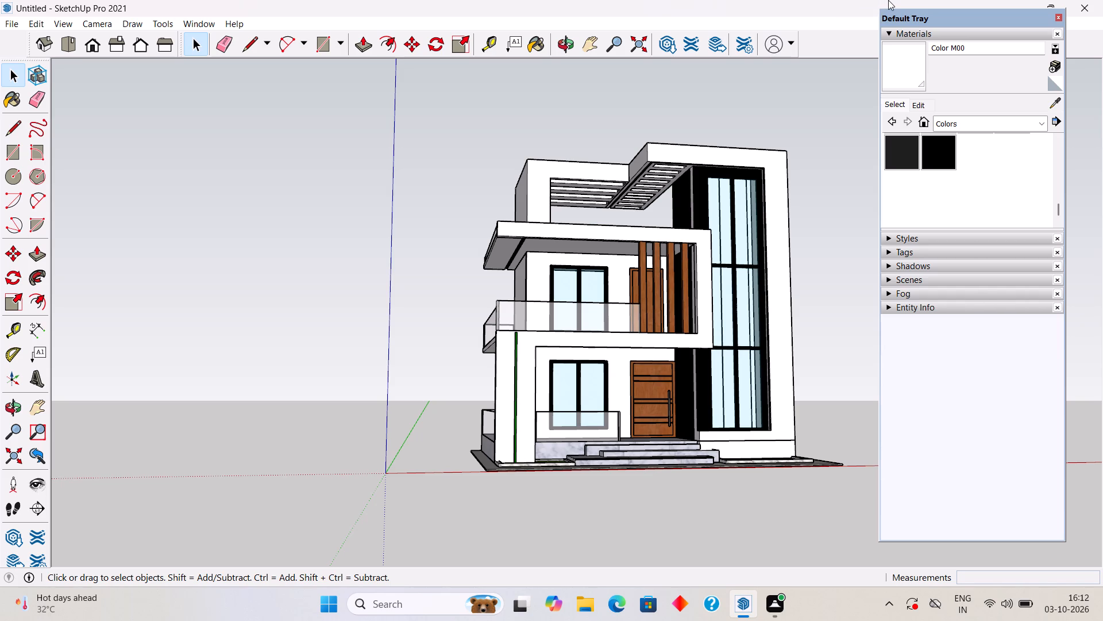
scroll(741, 193, down, 17)
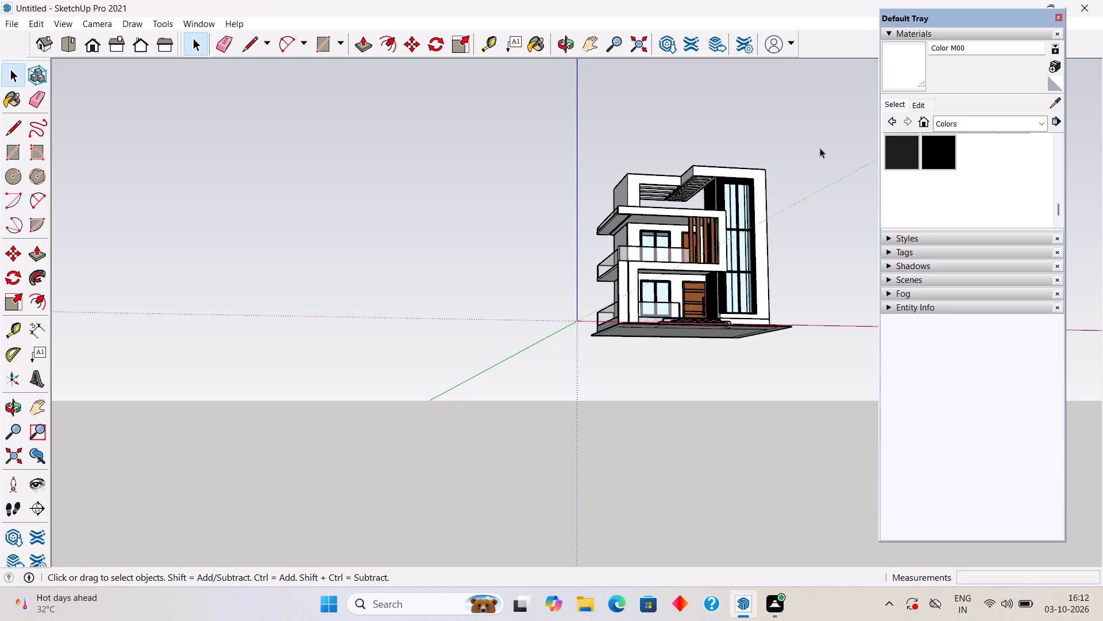
scroll(820, 148, down, 5)
Paint the entire ground slab beneath the house with the white Color M00 material.
scroll(776, 250, up, 4)
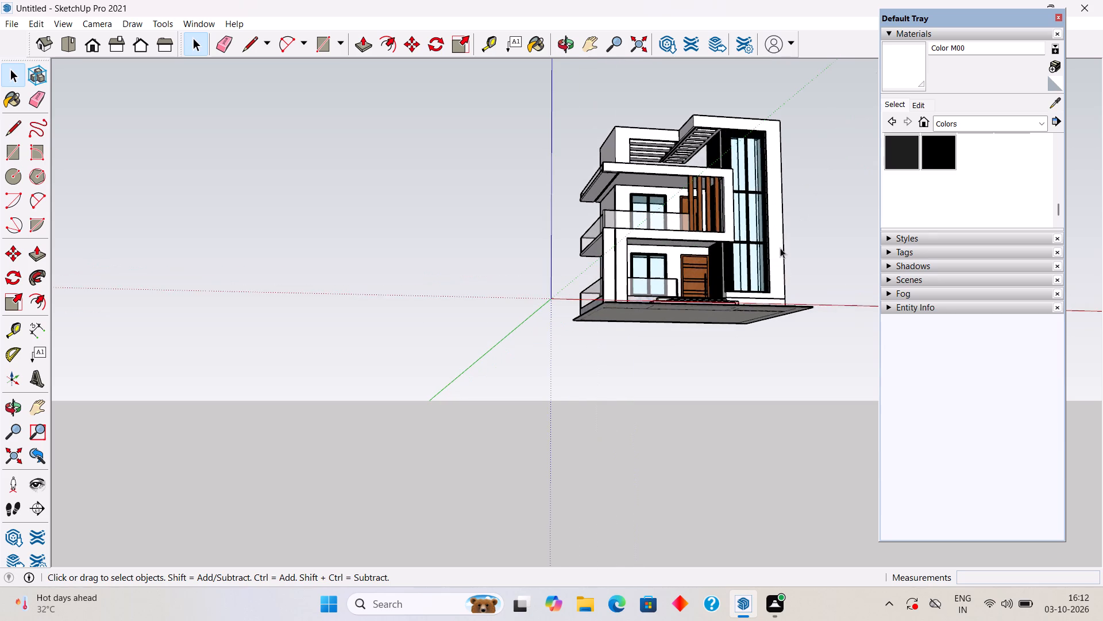
middle_drag(747, 324, 666, 314)
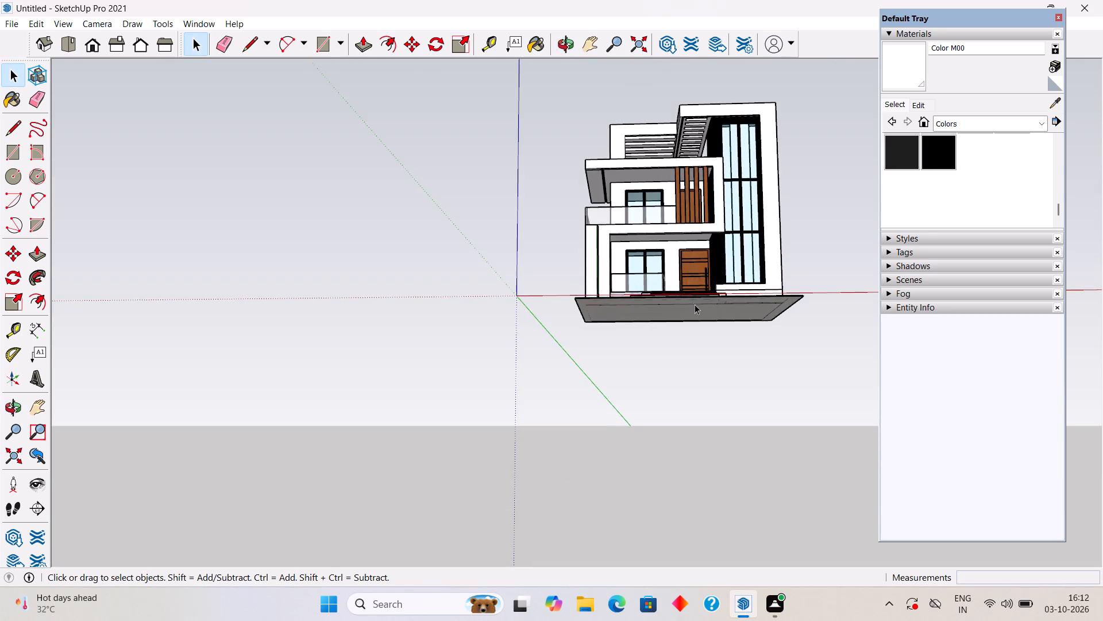
scroll(696, 304, up, 6)
middle_drag(745, 328, 750, 128)
scroll(732, 257, up, 5)
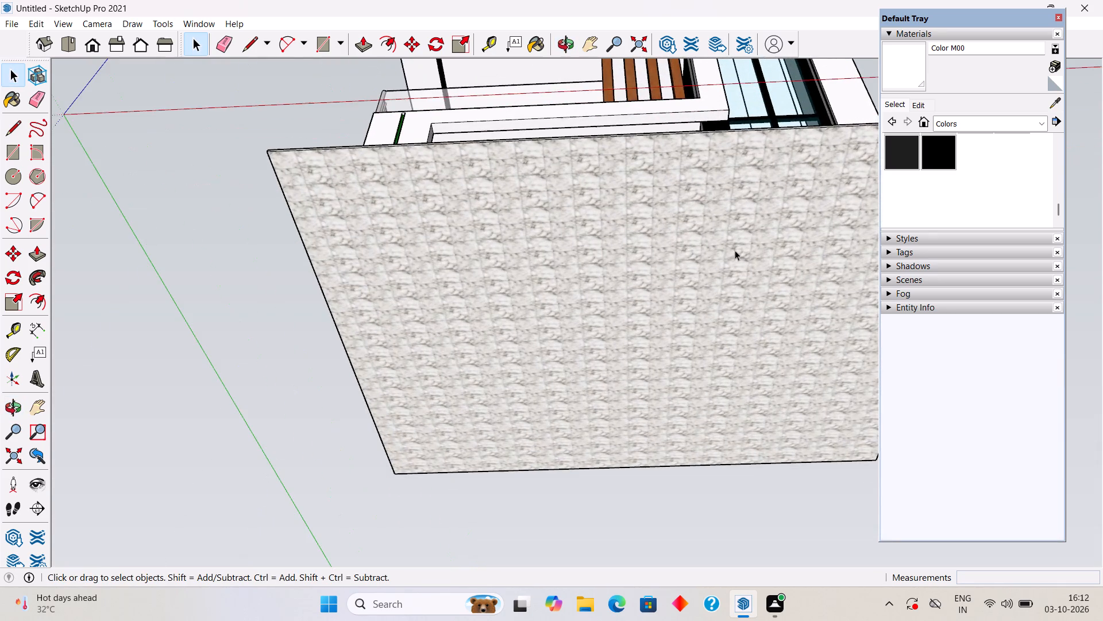
scroll(736, 246, up, 2)
triple_click(738, 244)
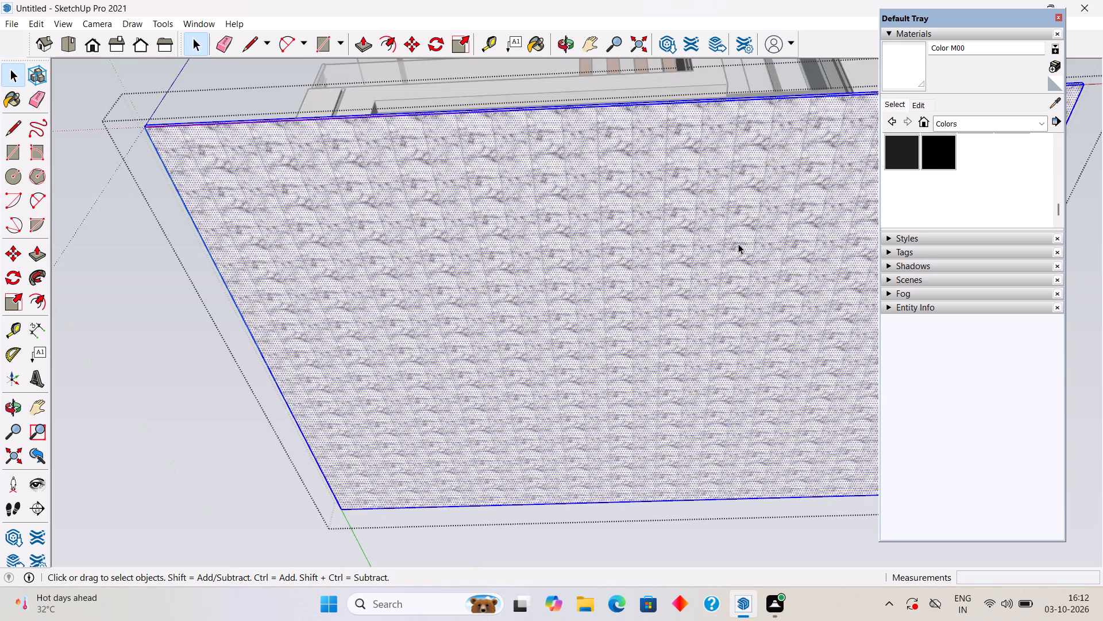
click(1008, 127)
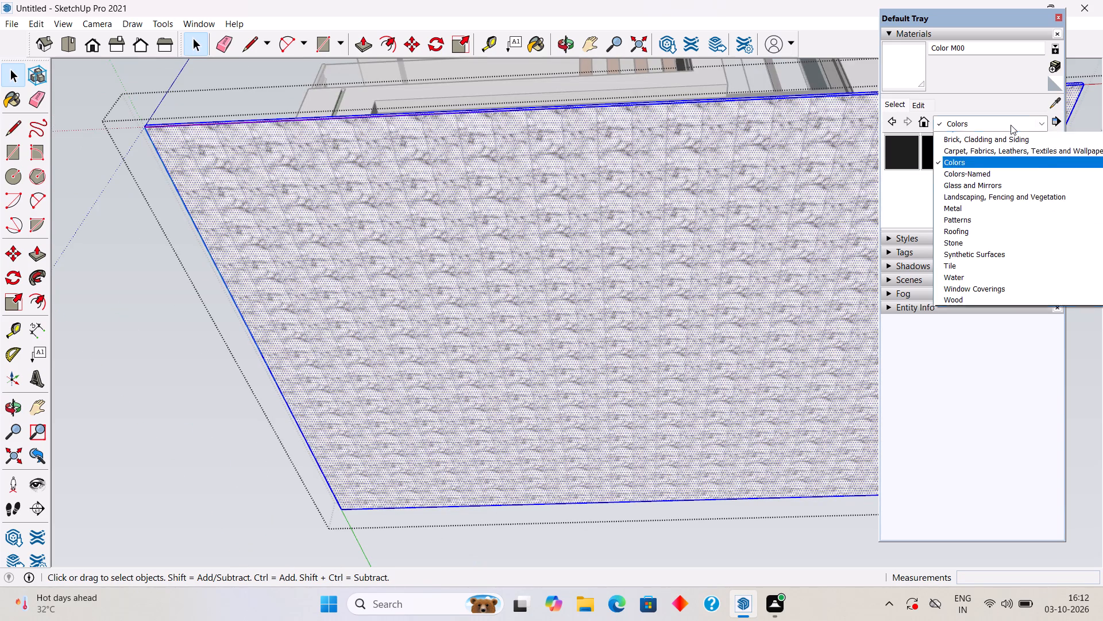
click(964, 178)
scroll(951, 167, up, 2)
scroll(951, 167, down, 8)
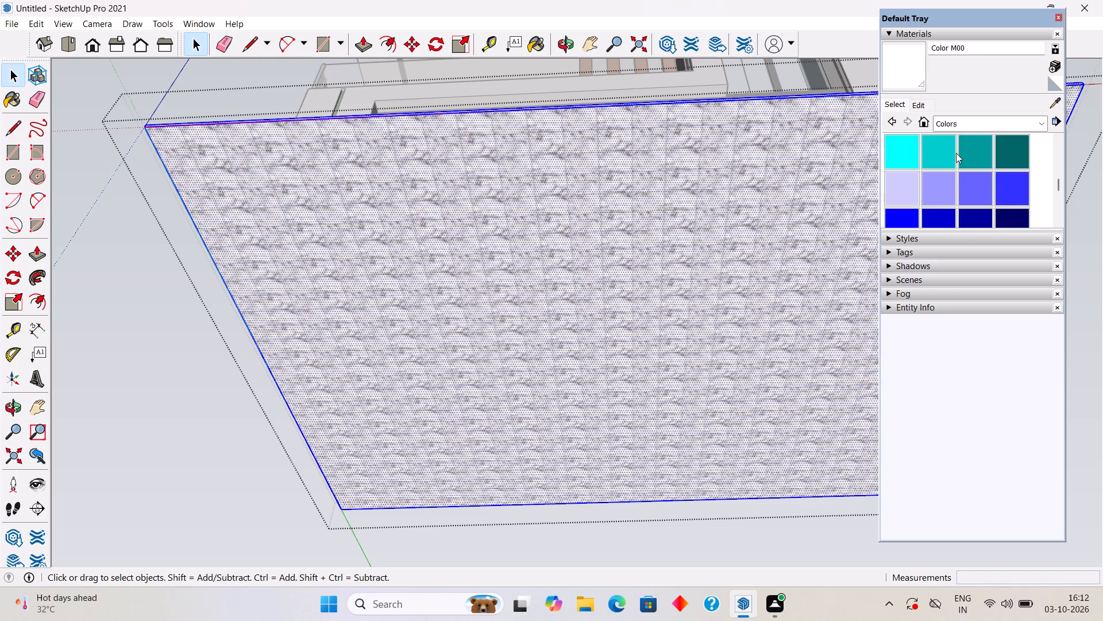
scroll(956, 153, down, 5)
click(906, 147)
click(849, 186)
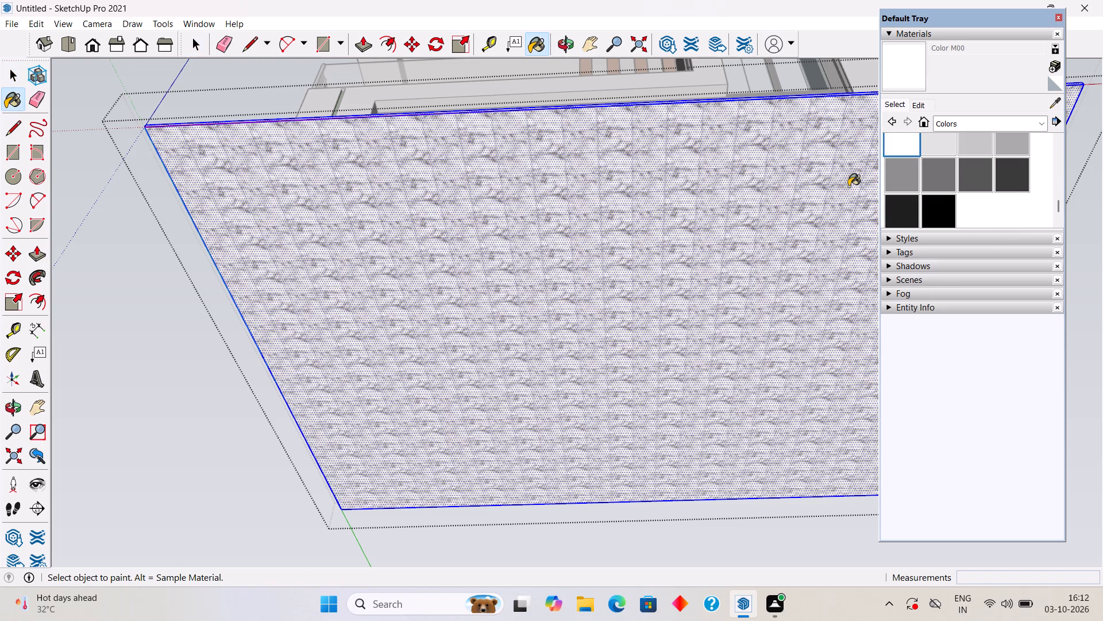
Push/Pull the underside of the ground slab down by 6" to thicken it, and leave its group.
scroll(850, 185, down, 9)
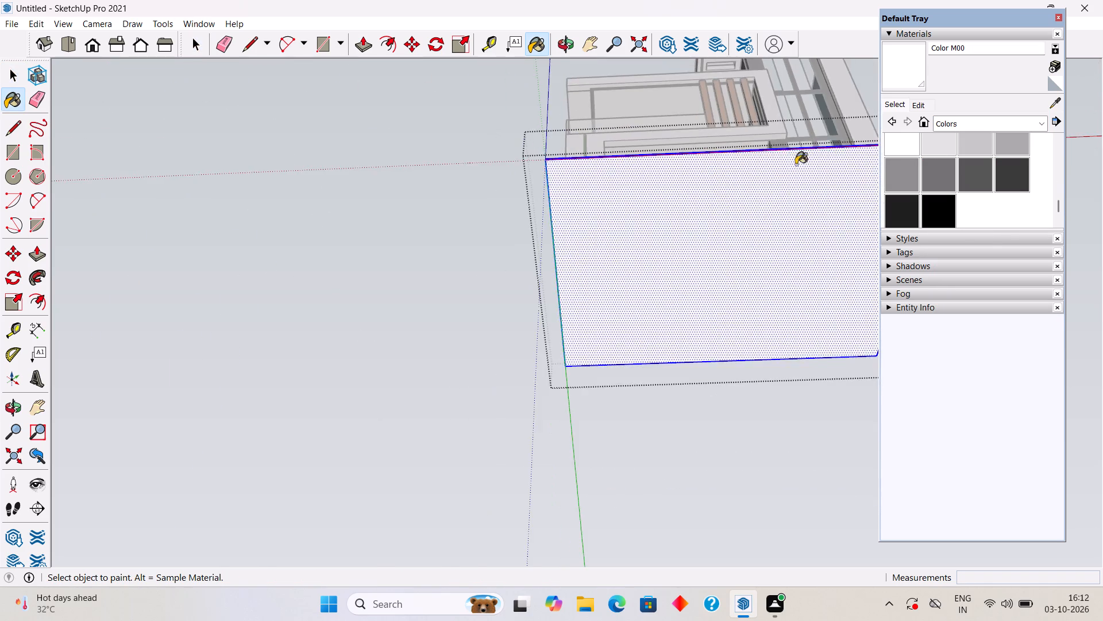
middle_drag(795, 170, 745, 426)
scroll(745, 424, up, 6)
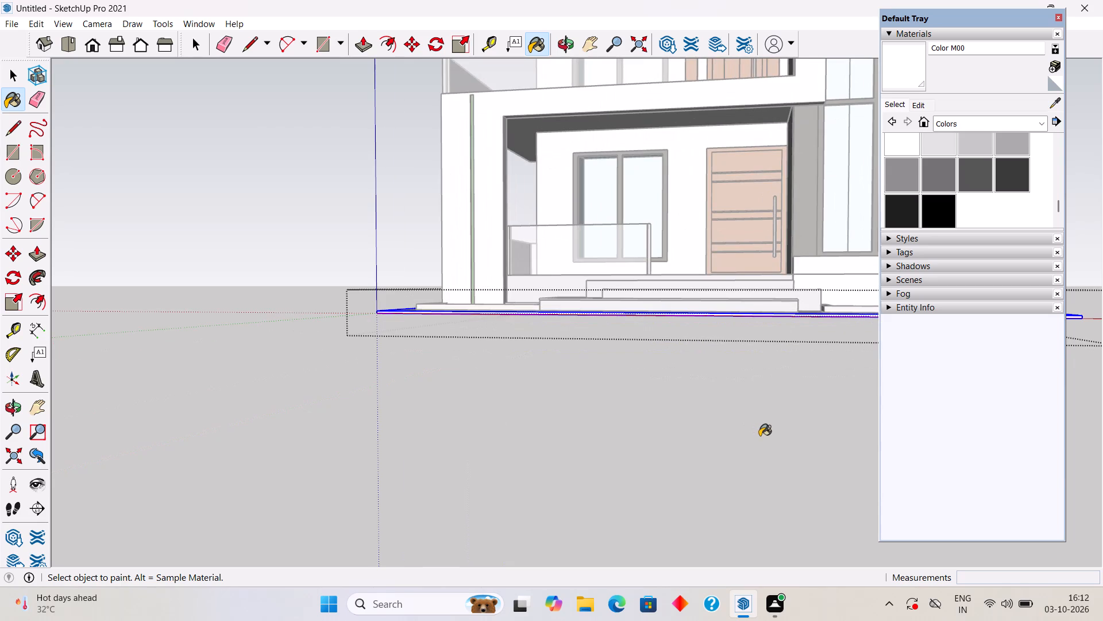
key(space)
scroll(796, 382, up, 1)
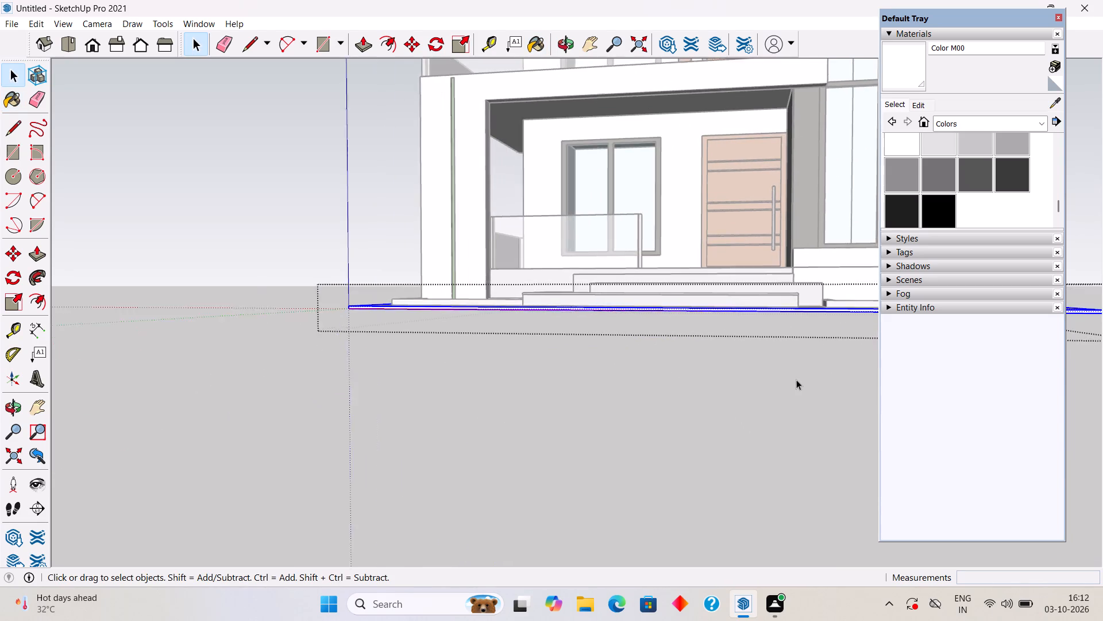
scroll(796, 379, up, 3)
middle_drag(799, 367, 838, 259)
scroll(838, 259, up, 1)
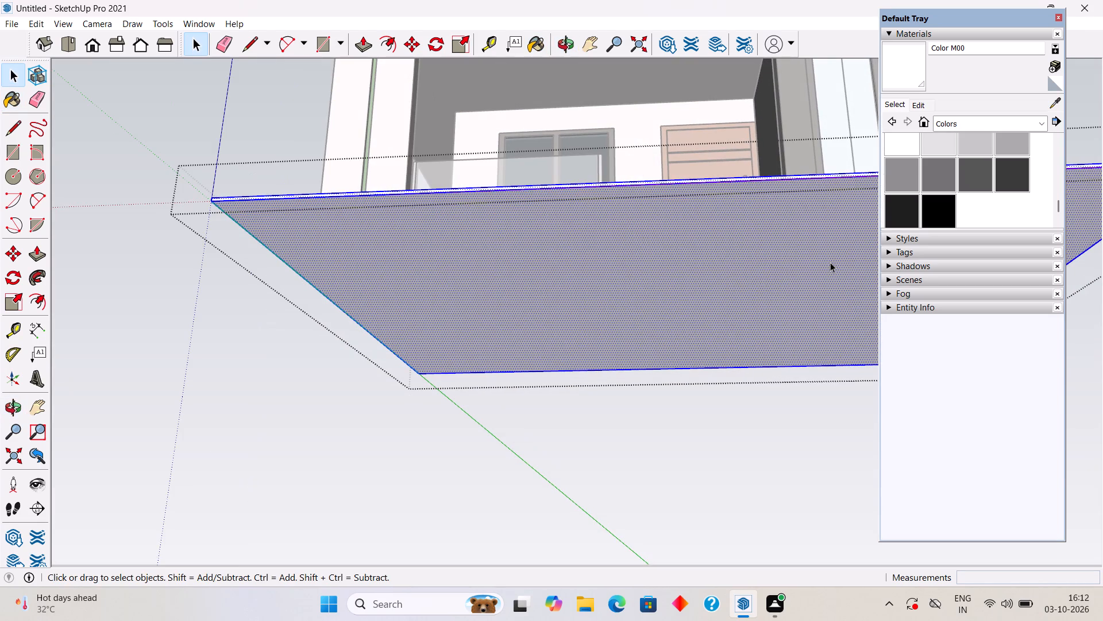
key(p)
click(830, 262)
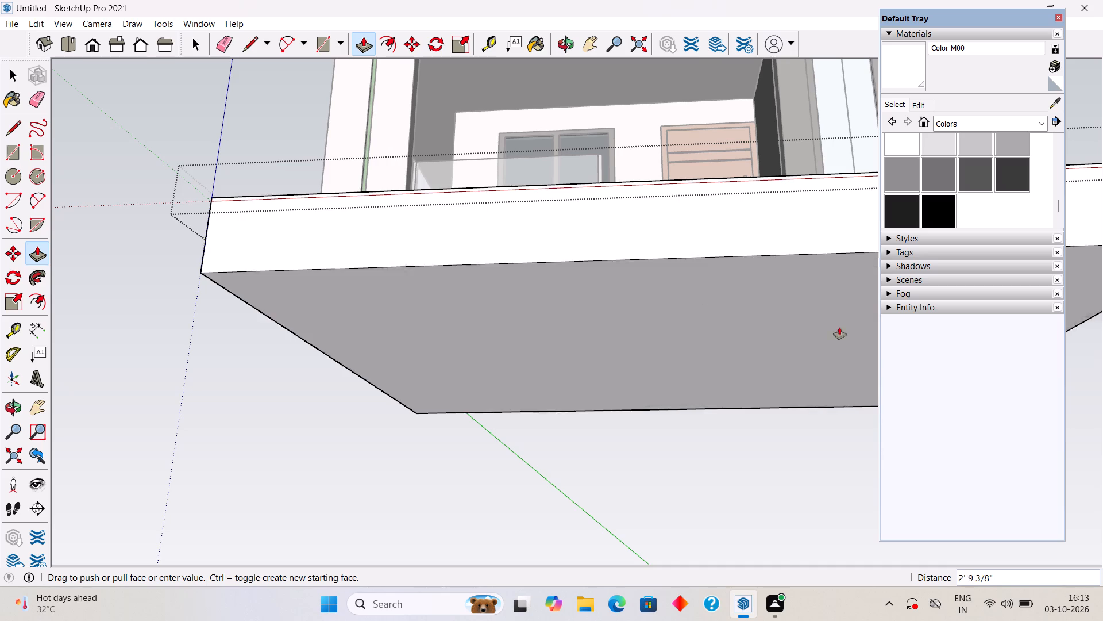
key(6)
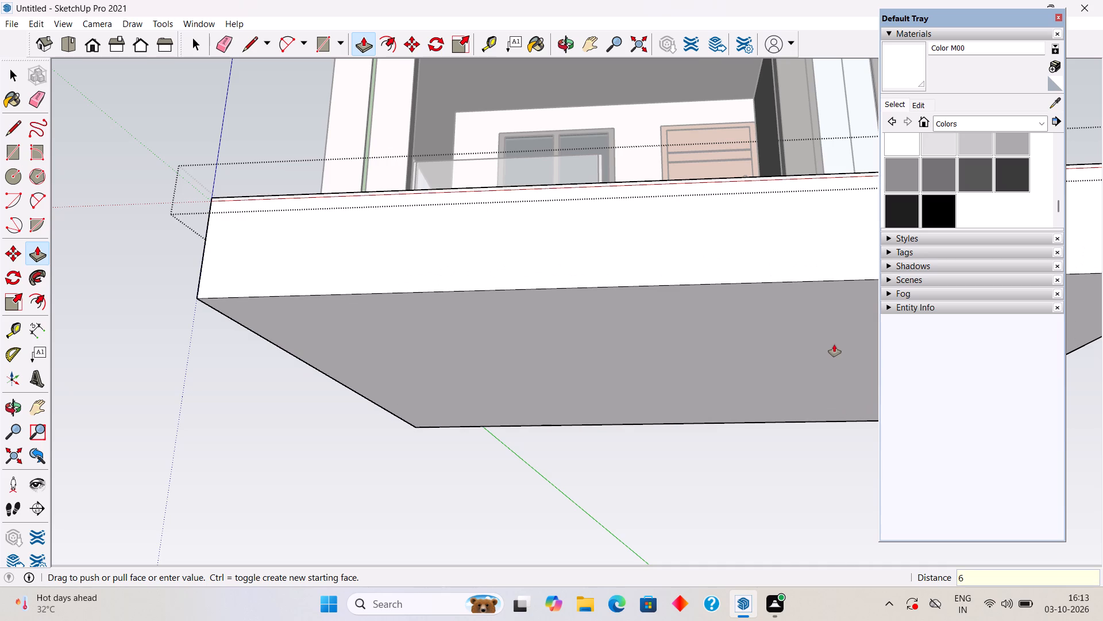
key(shift+quotedbl)
key(Return)
key(space)
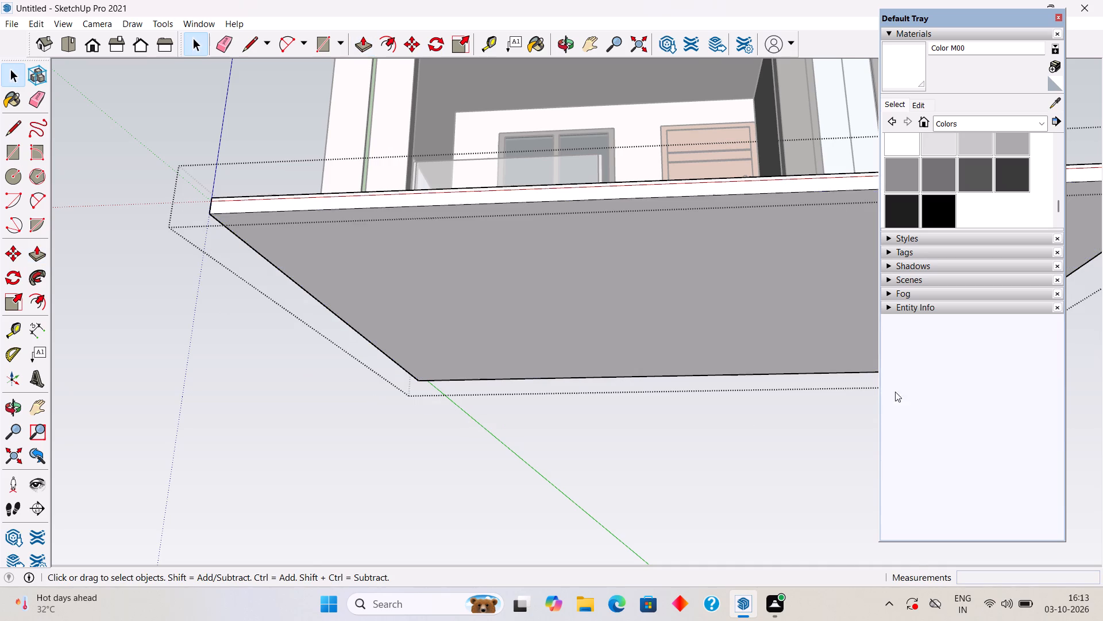
scroll(873, 439, down, 8)
middle_drag(678, 140, 687, 359)
scroll(692, 375, up, 5)
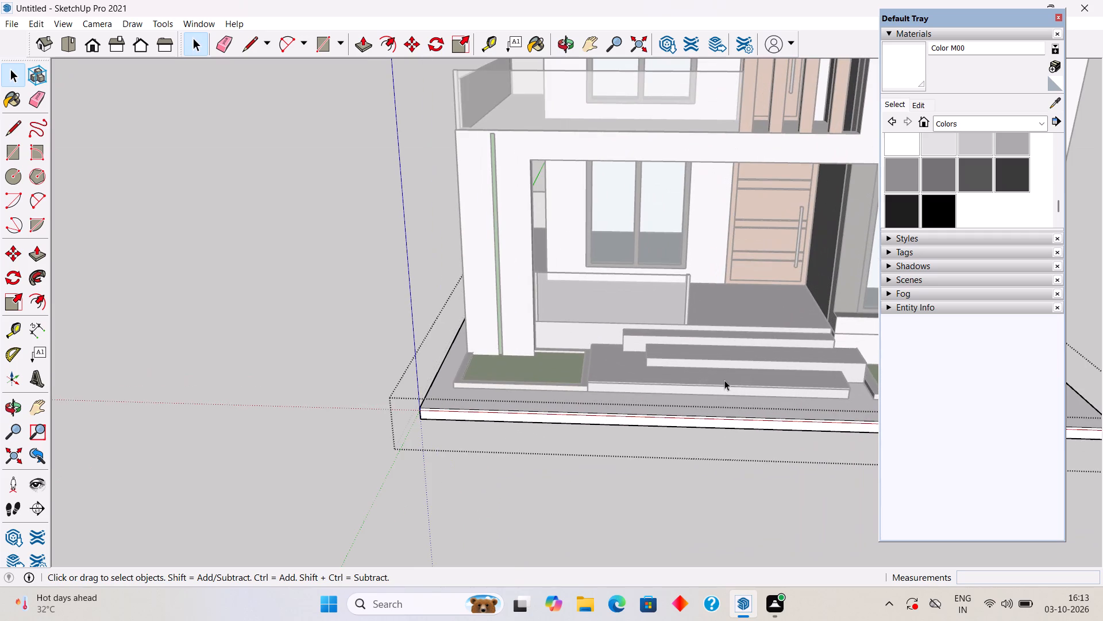
click(333, 229)
Paint the top face of the ground slab with the Tile Mosaic Multi material from the Tile collection.
scroll(785, 413, up, 4)
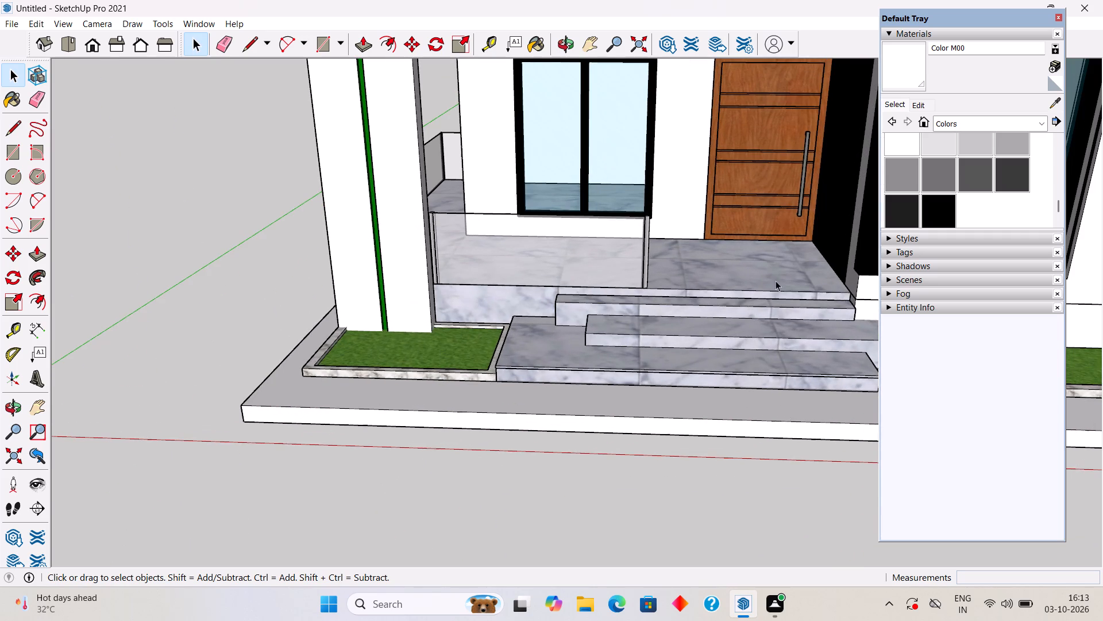
middle_drag(749, 314, 742, 430)
scroll(744, 432, up, 5)
scroll(762, 457, down, 5)
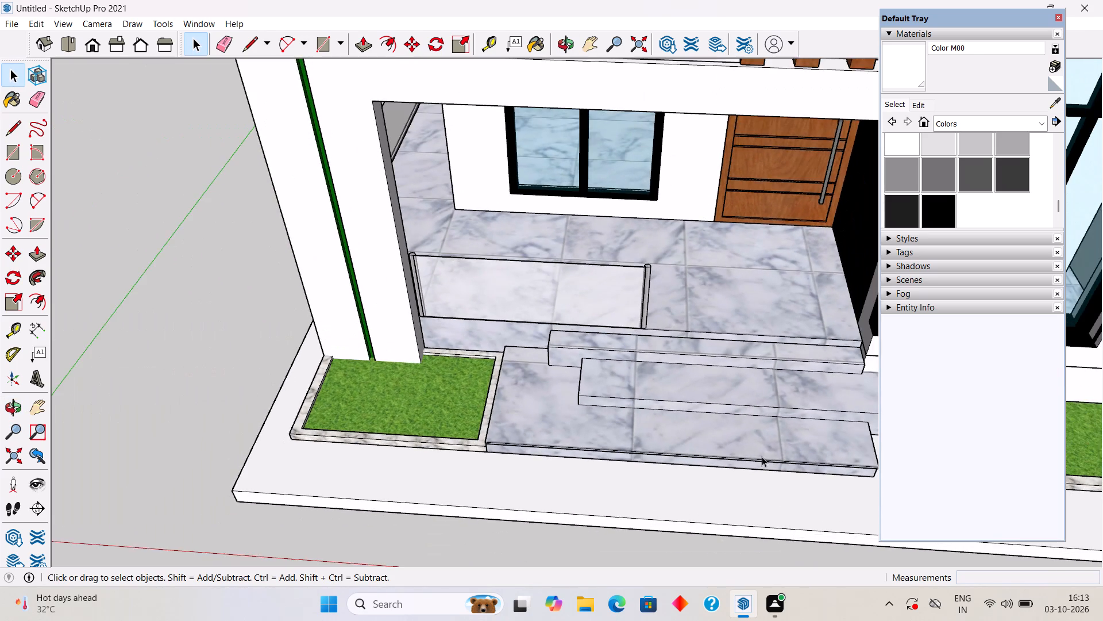
scroll(777, 518, down, 1)
triple_click(777, 519)
click(777, 519)
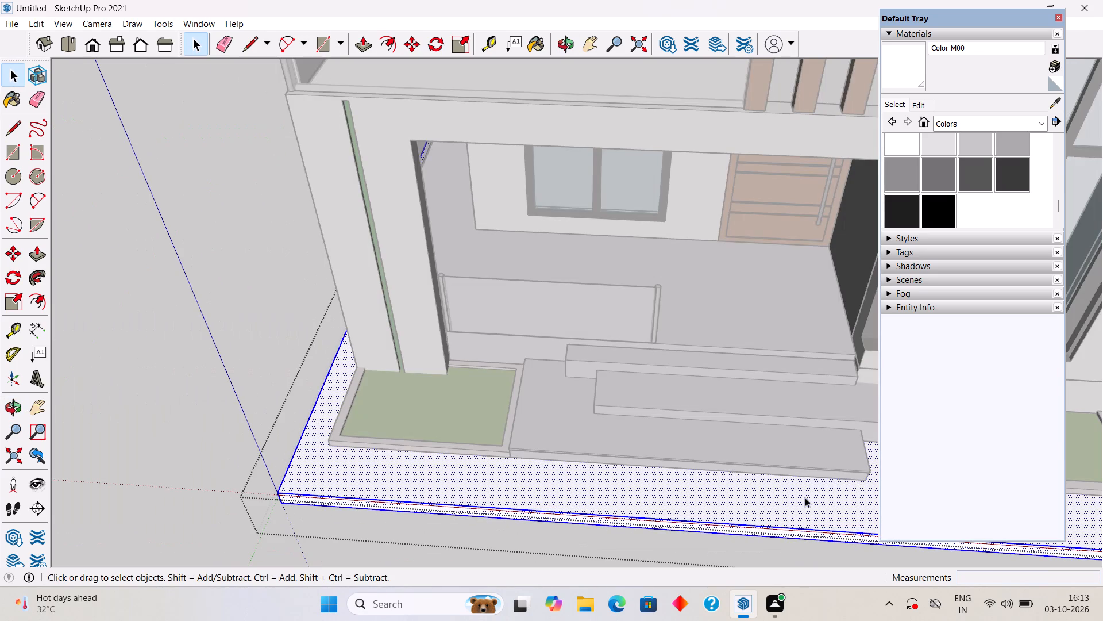
click(808, 493)
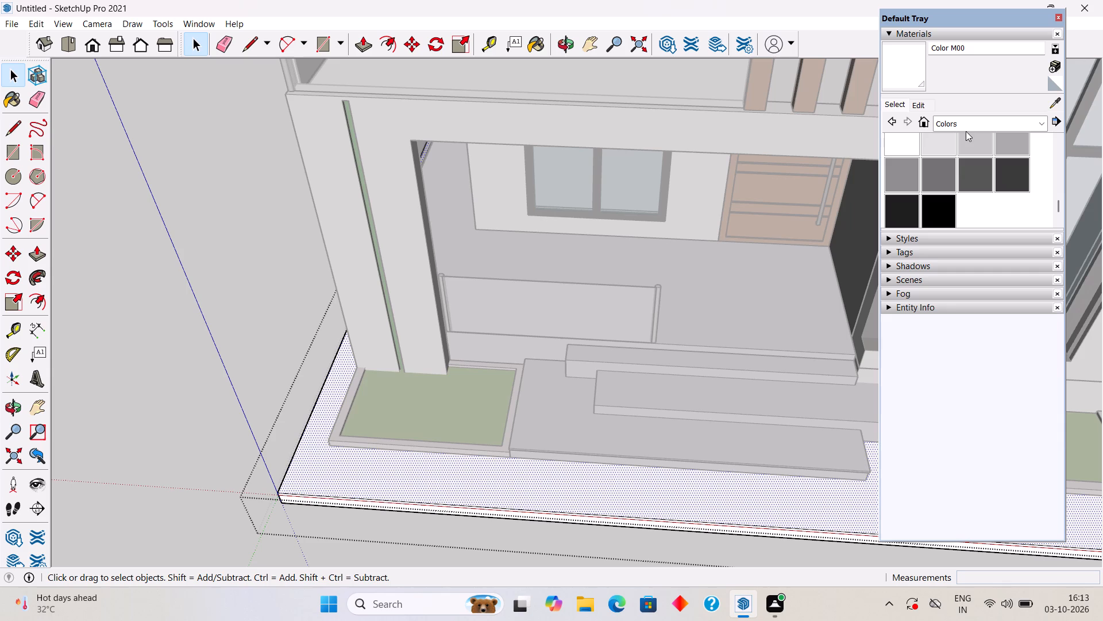
click(968, 122)
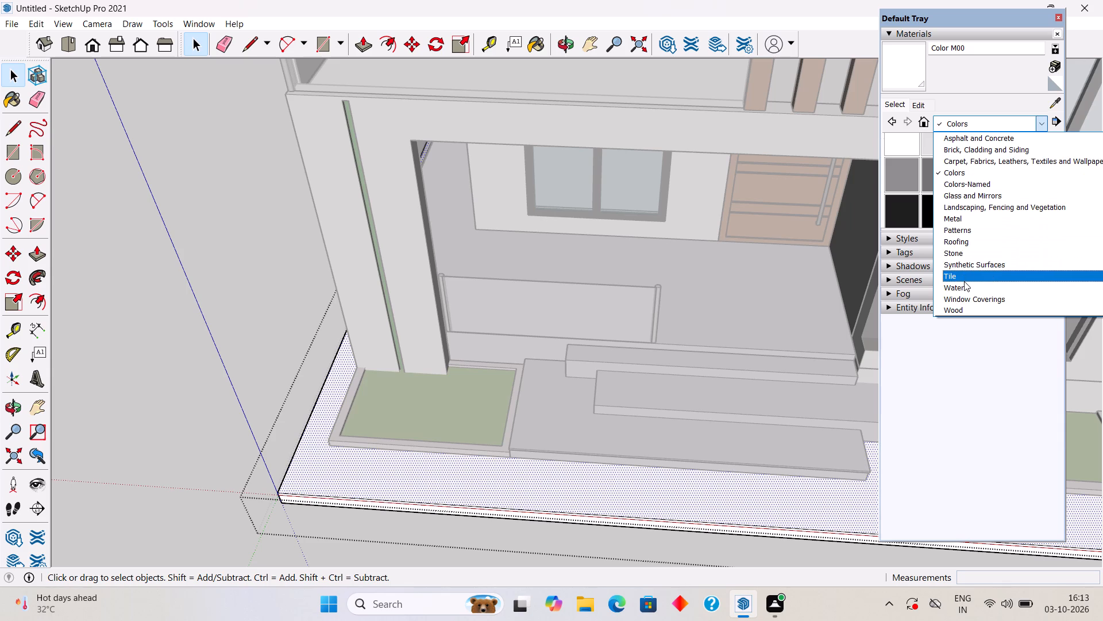
click(964, 279)
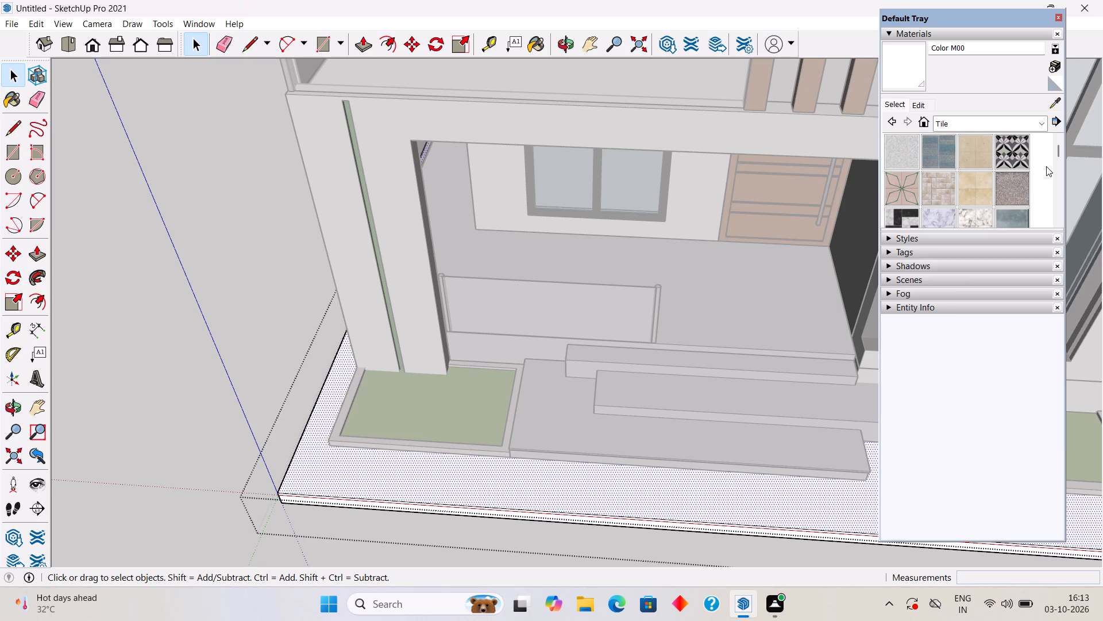
scroll(1004, 209, up, 4)
scroll(1028, 196, down, 4)
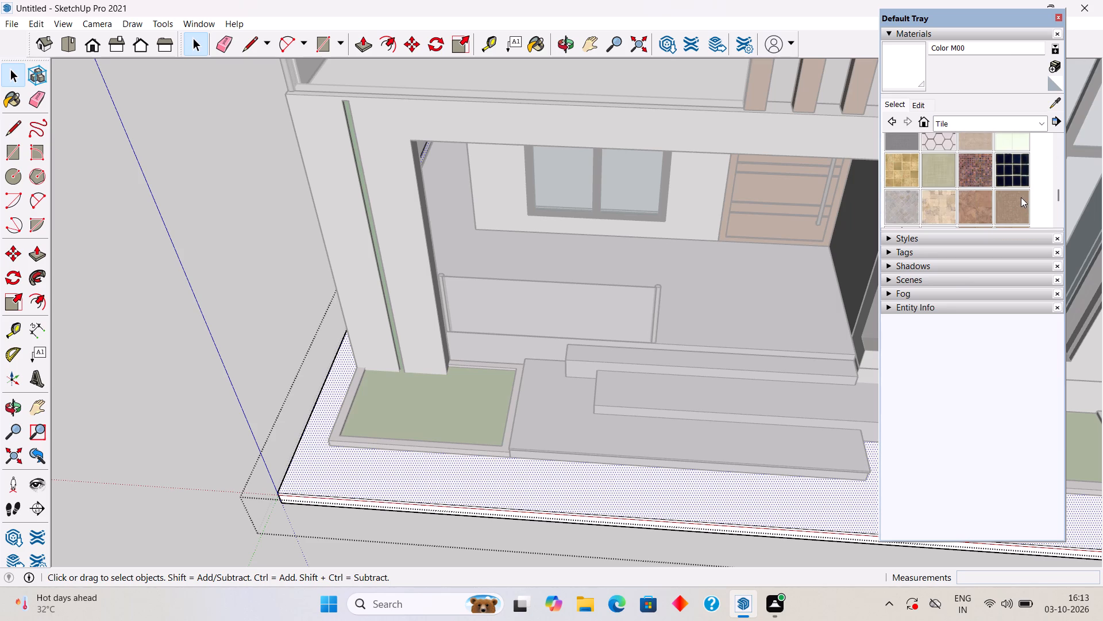
scroll(953, 187, down, 2)
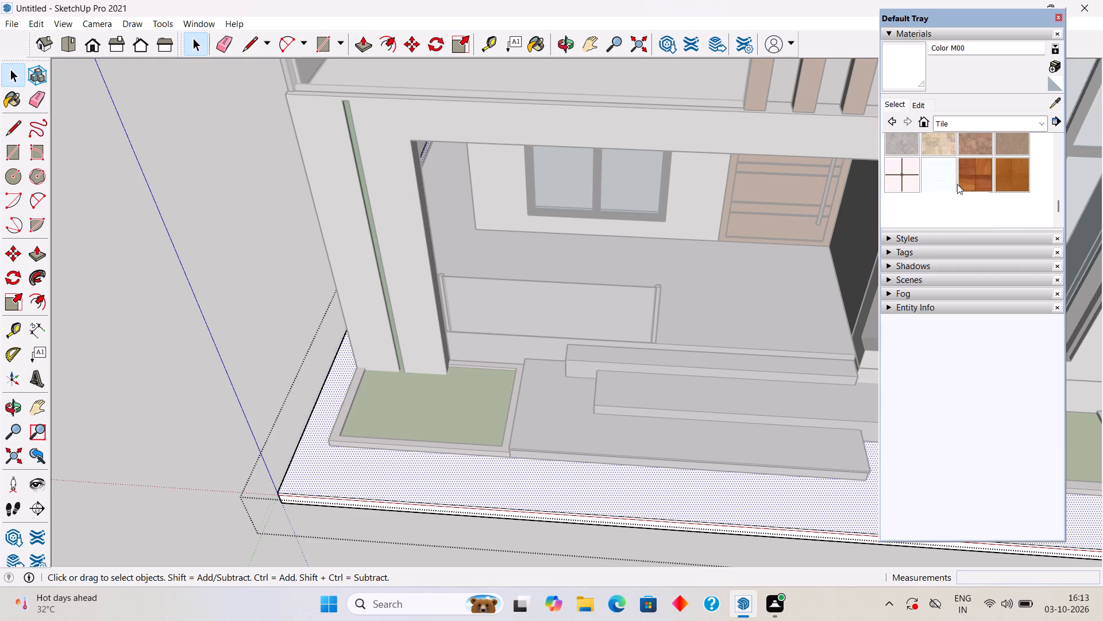
scroll(959, 183, up, 2)
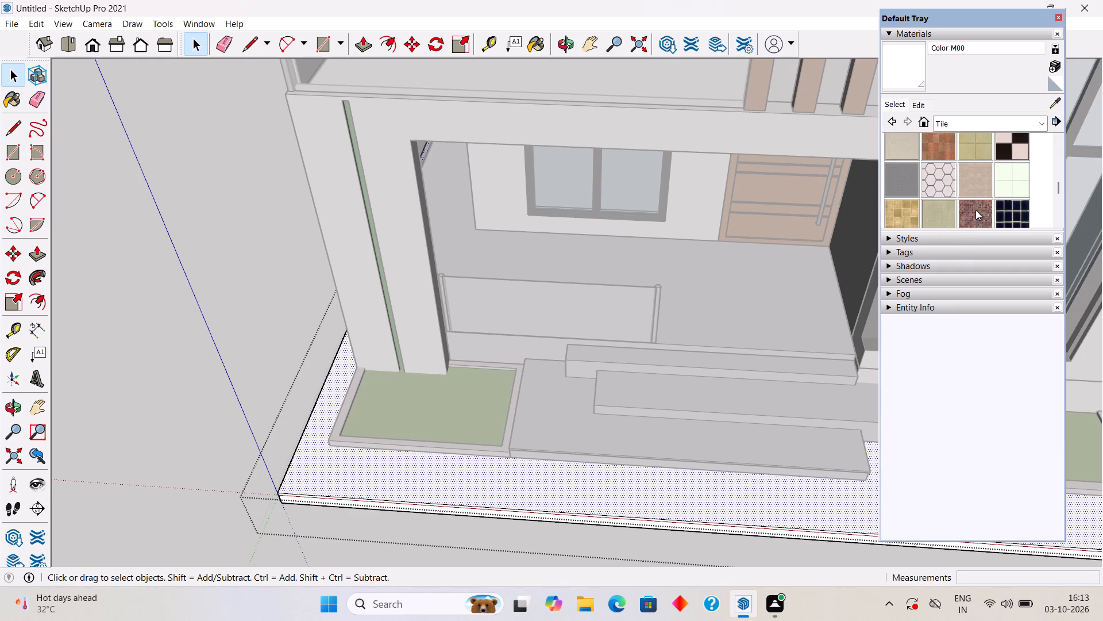
click(975, 210)
click(827, 493)
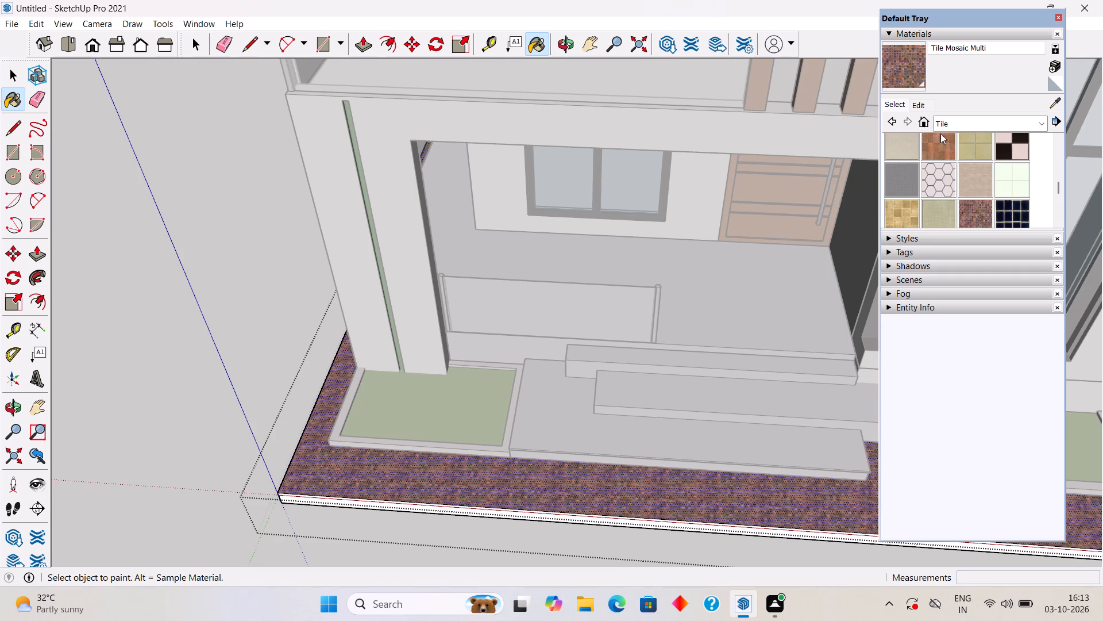
Lighten the Tile Mosaic Multi material's colour slightly and leave the ground slab's group.
click(927, 105)
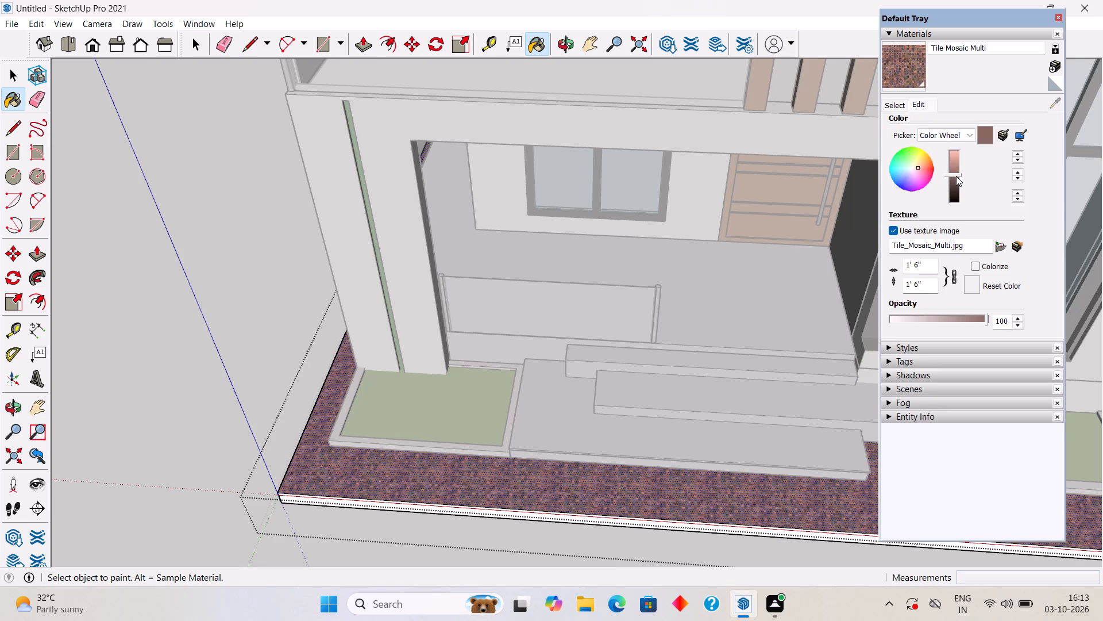
drag(957, 176, 962, 164)
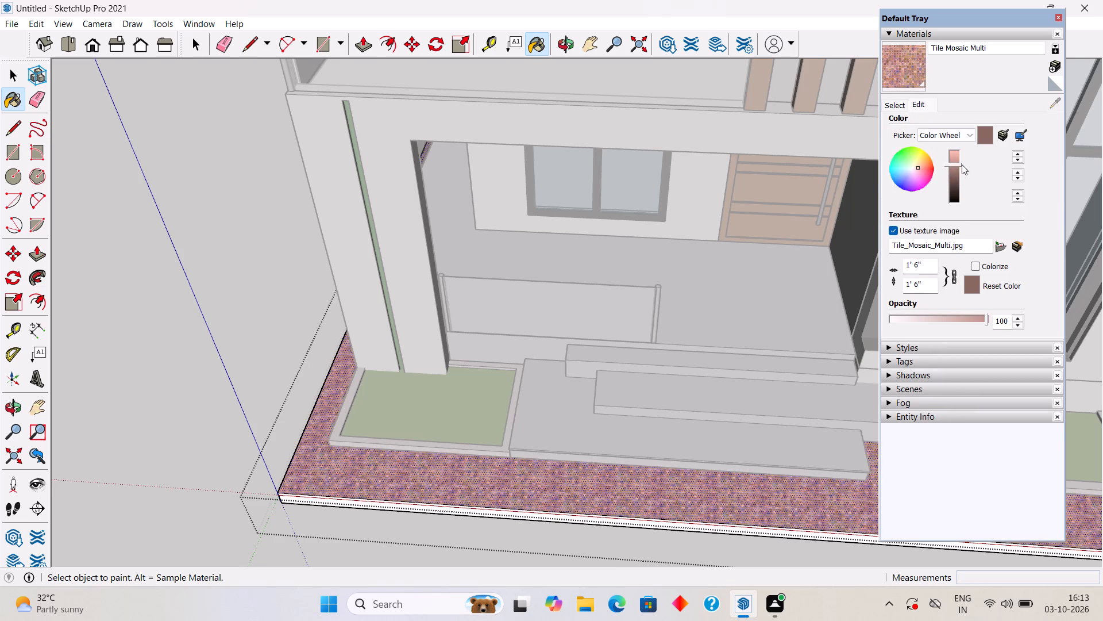
drag(962, 164, 964, 165)
drag(964, 165, 964, 171)
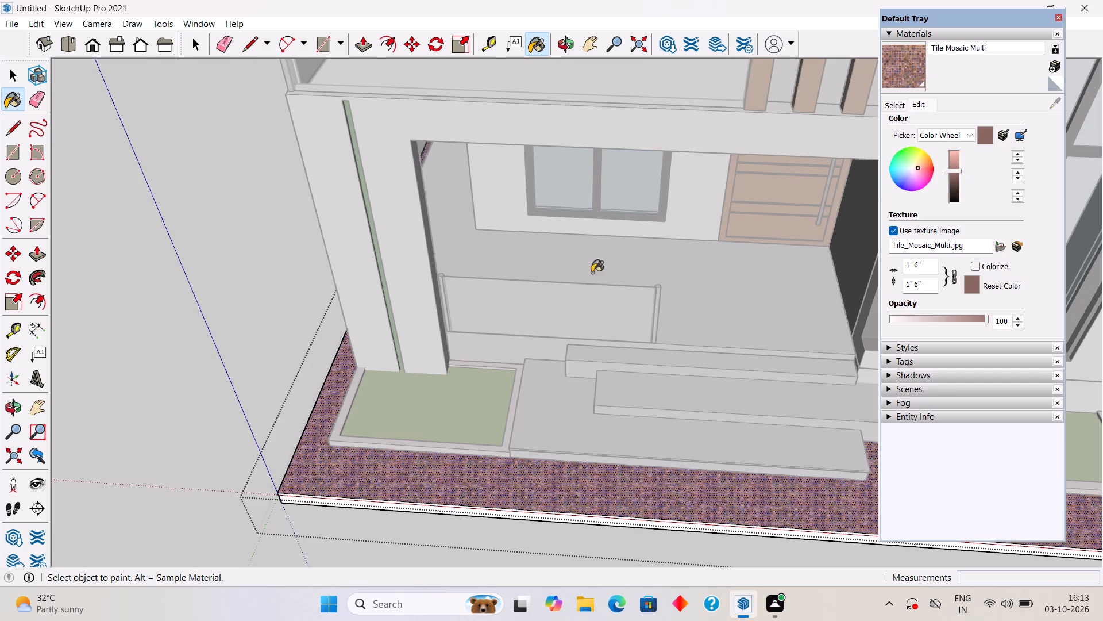
key(space)
key(space)
key(space)
click(349, 285)
key(space)
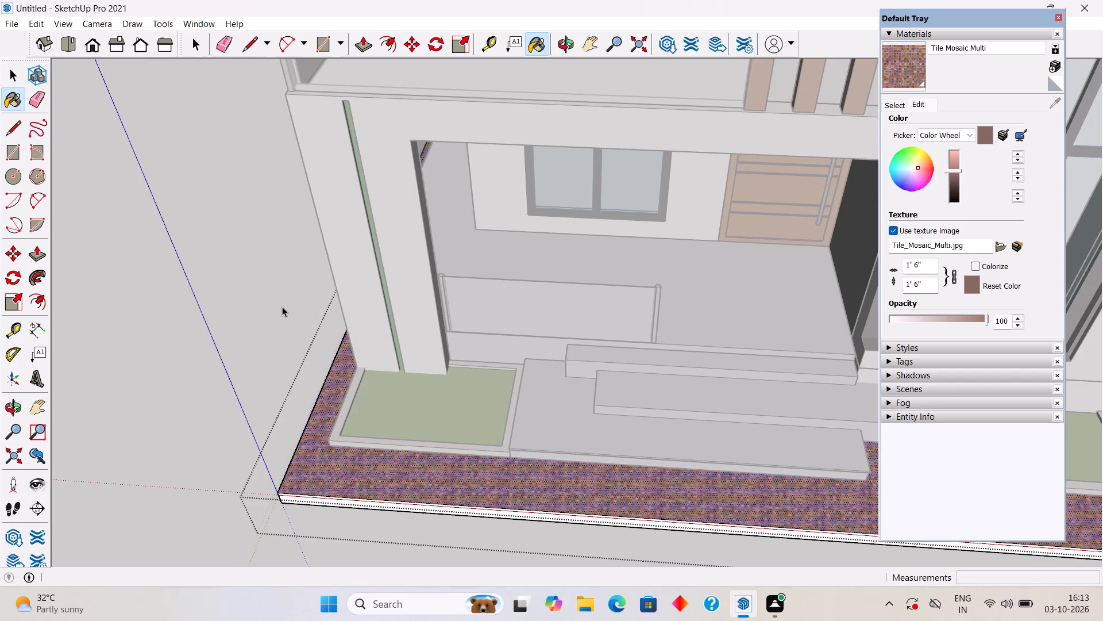
key(space)
click(287, 302)
scroll(592, 458, down, 4)
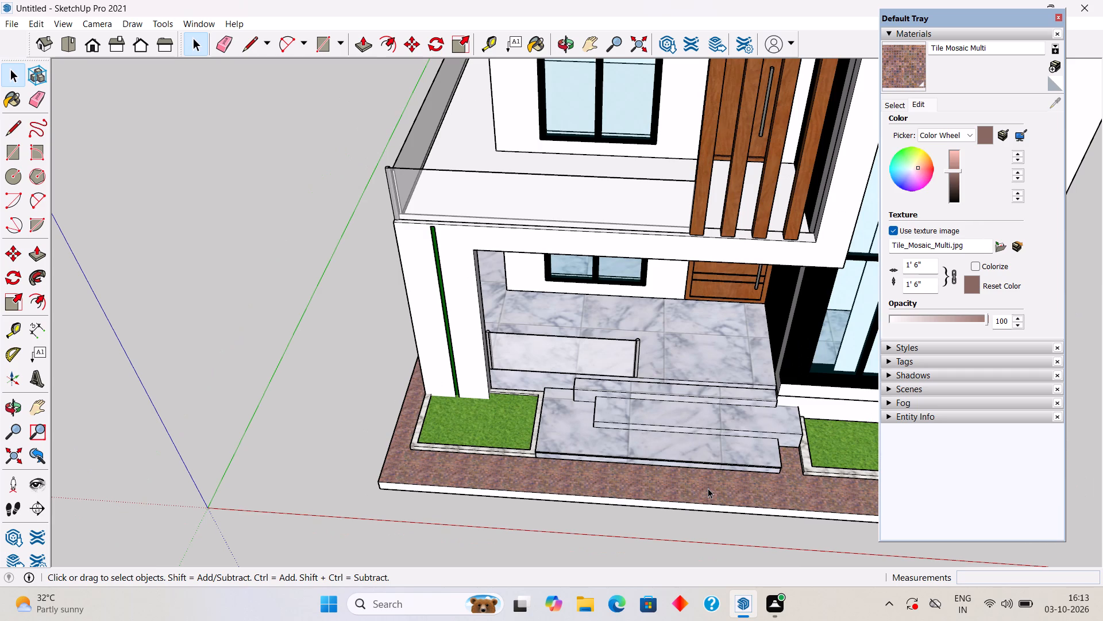
click(956, 172)
Examine the mosaic-tiled ground slab around the grass planter and from a distance with the whole house.
scroll(838, 378, down, 3)
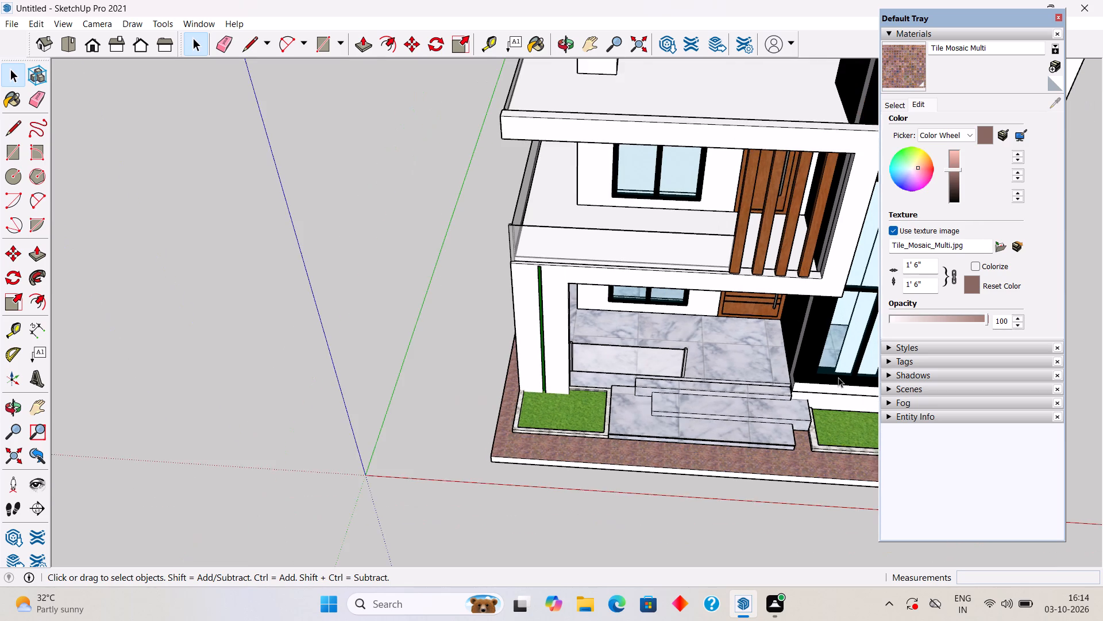
scroll(838, 377, down, 1)
shift+middle_drag(830, 394, 662, 359)
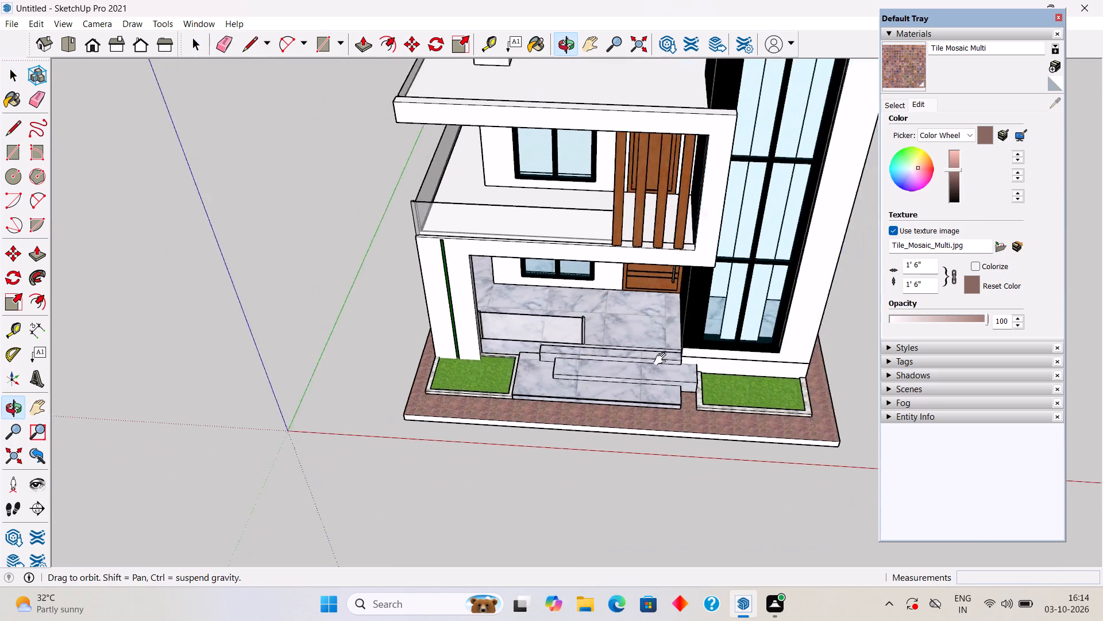
shift+middle_drag(662, 359, 600, 359)
scroll(749, 401, up, 2)
scroll(637, 416, up, 15)
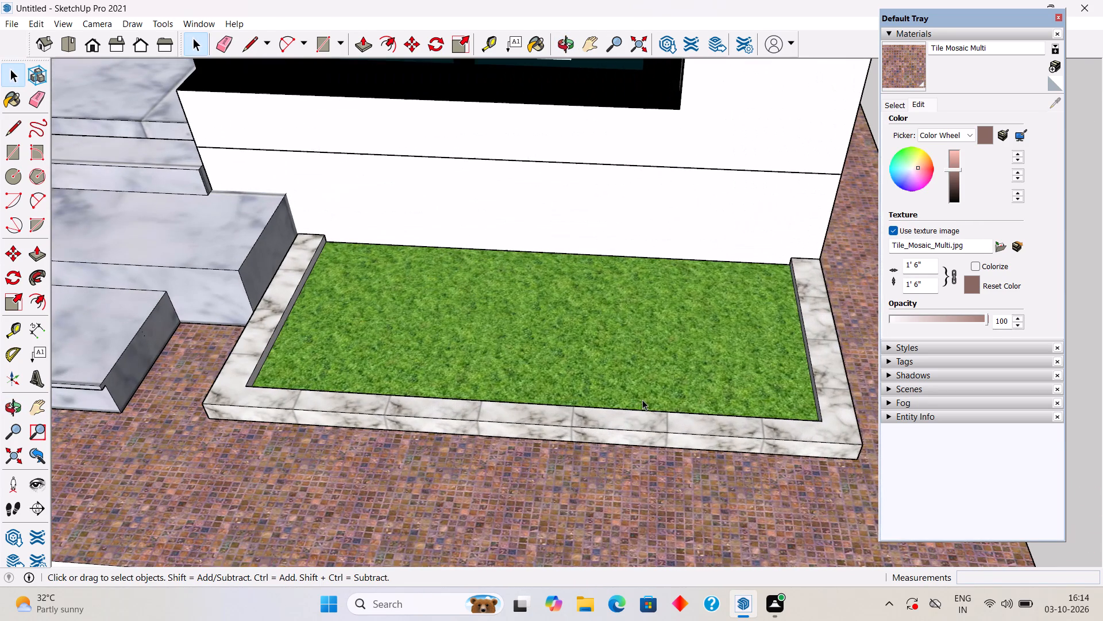
scroll(642, 457, down, 2)
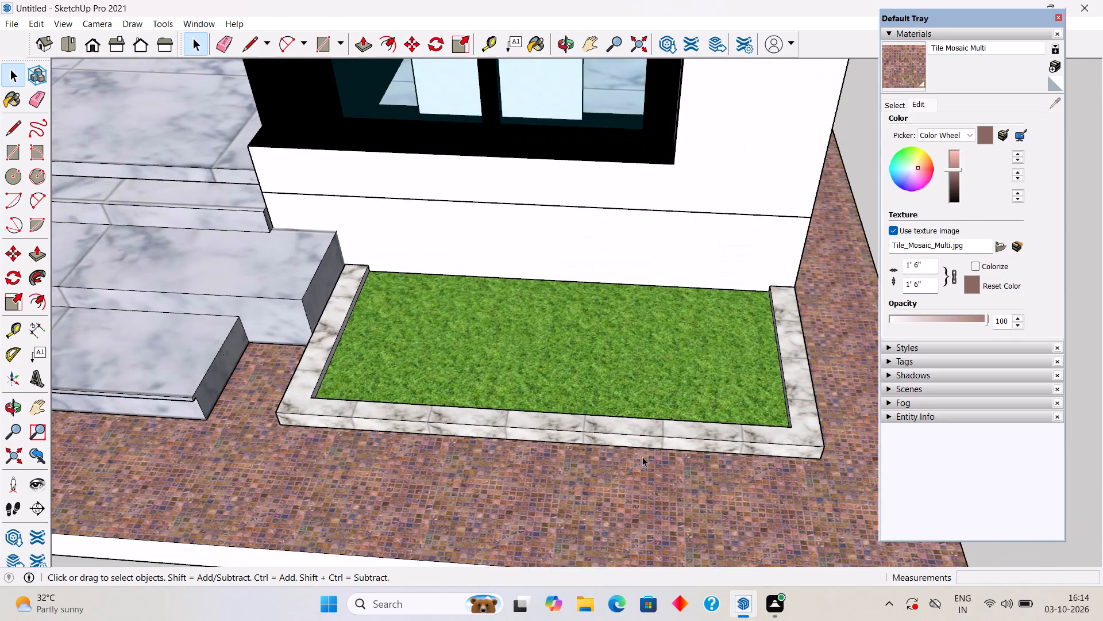
scroll(642, 457, down, 19)
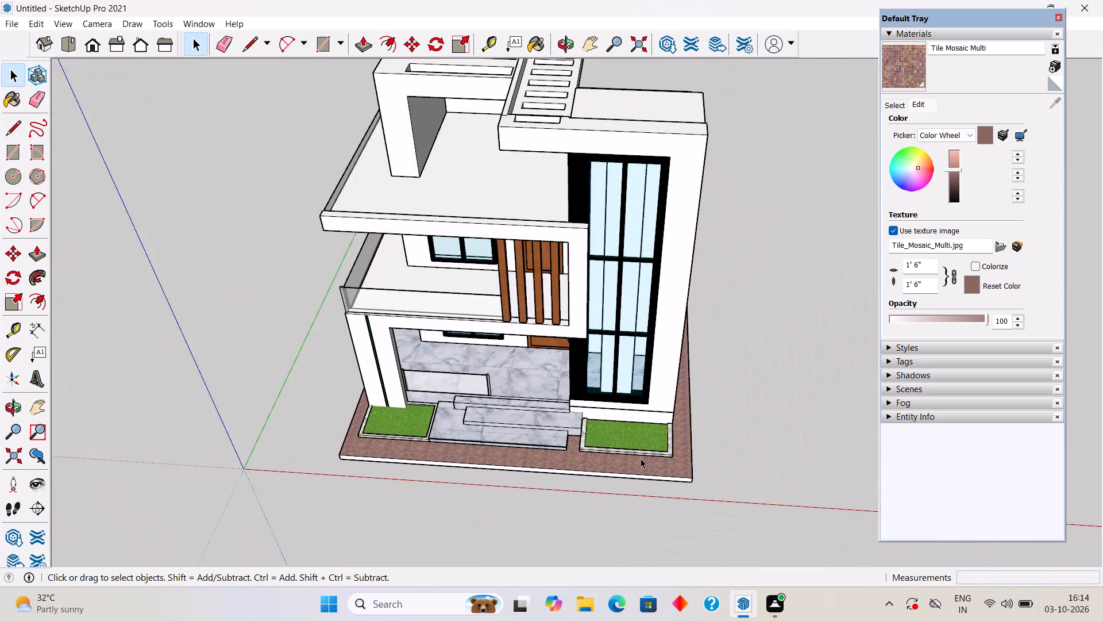
middle_drag(643, 457, 739, 462)
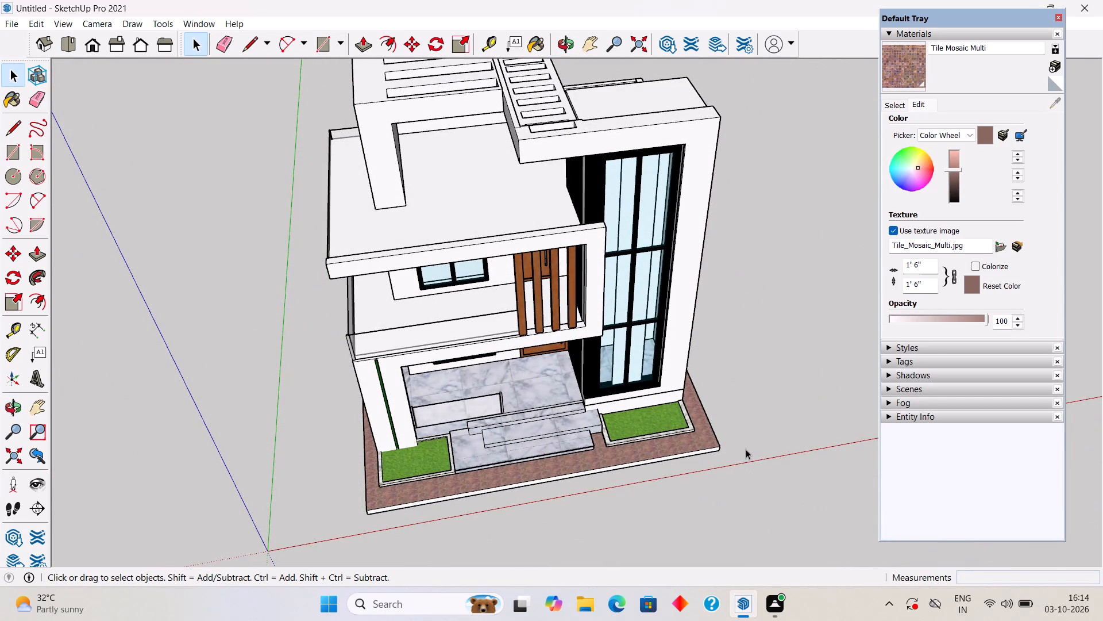
Examine the marble entrance steps, porch and planters against the tiled slab from low and high angles.
scroll(599, 432, up, 11)
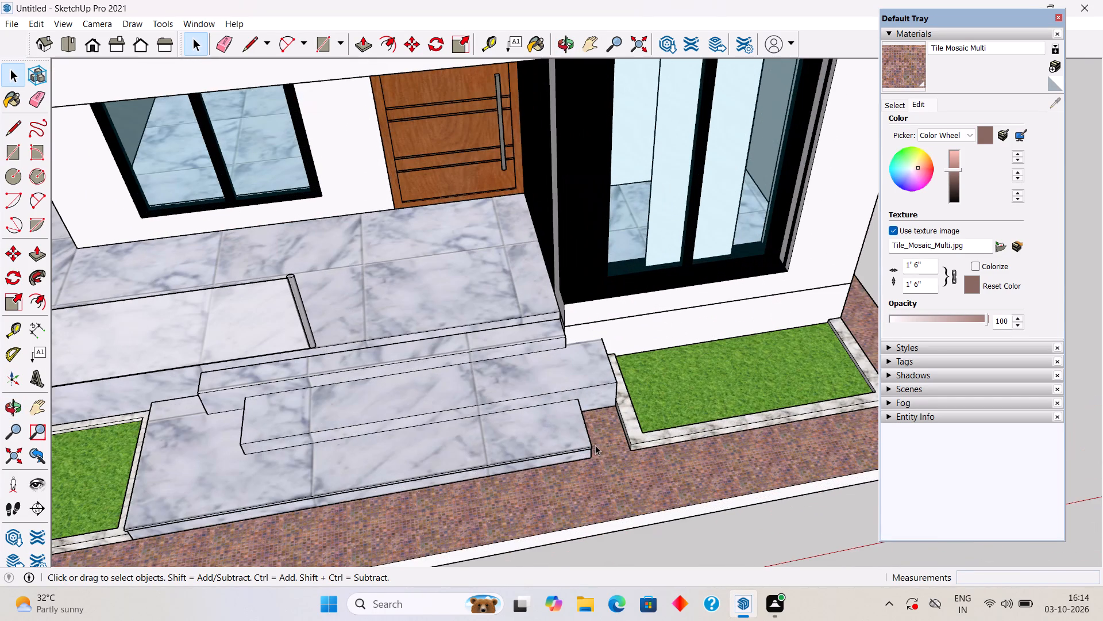
middle_drag(583, 409, 869, 232)
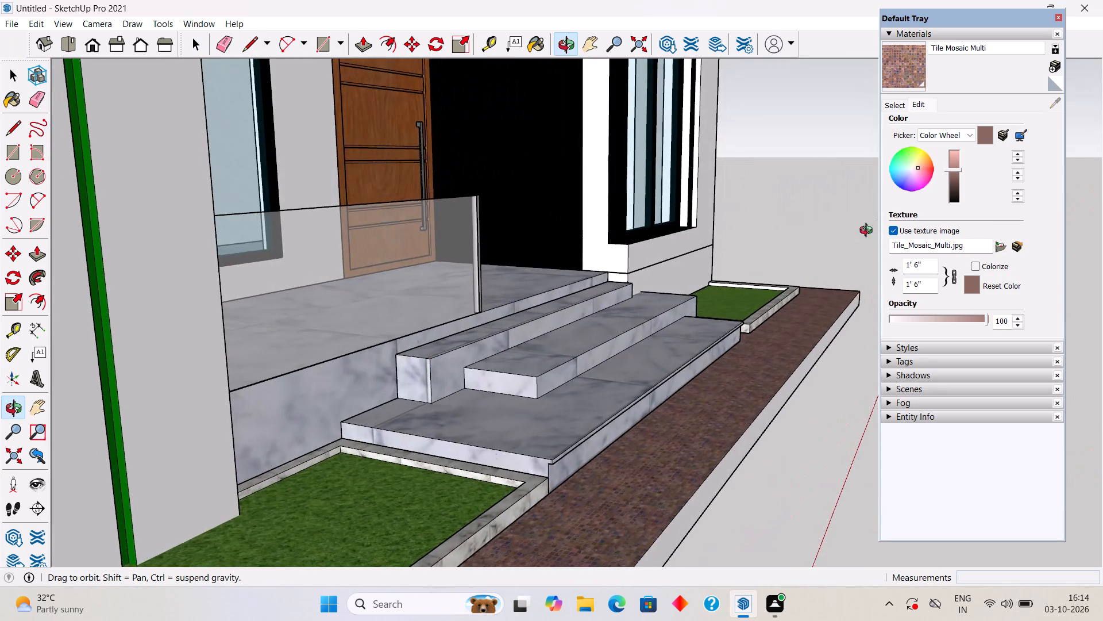
middle_drag(869, 232, 886, 215)
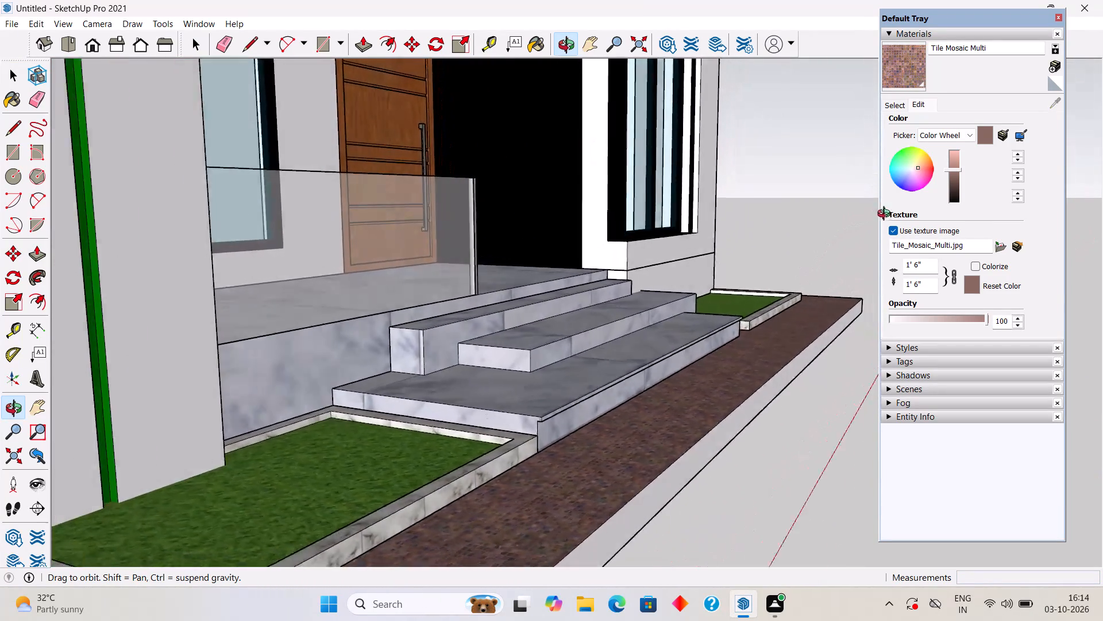
middle_drag(886, 215, 890, 215)
scroll(890, 215, down, 2)
scroll(478, 321, down, 5)
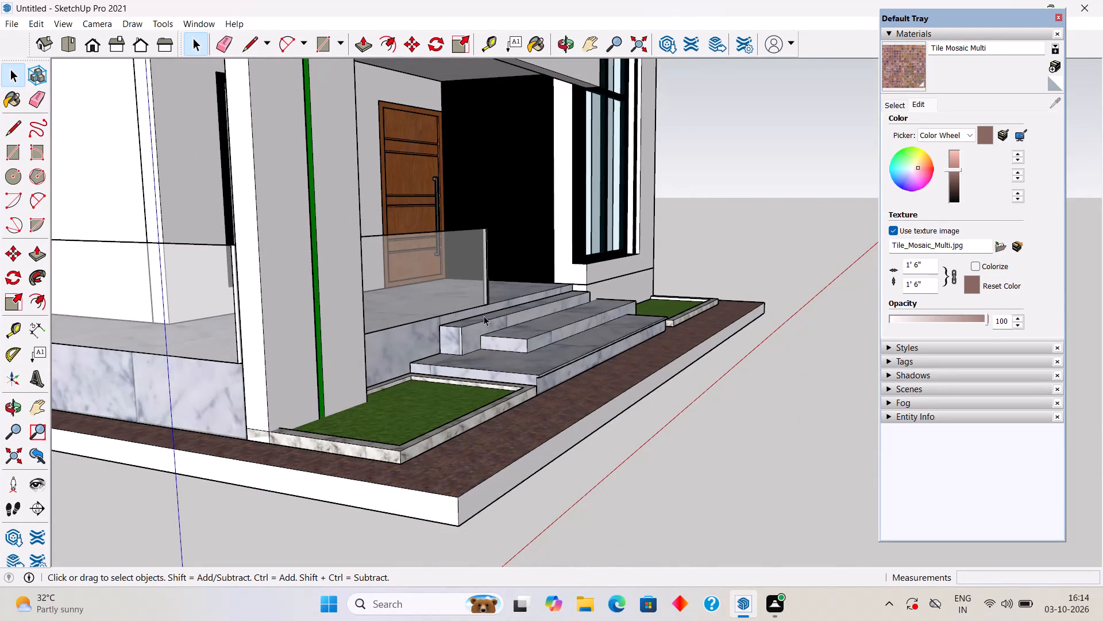
middle_drag(525, 343, 473, 373)
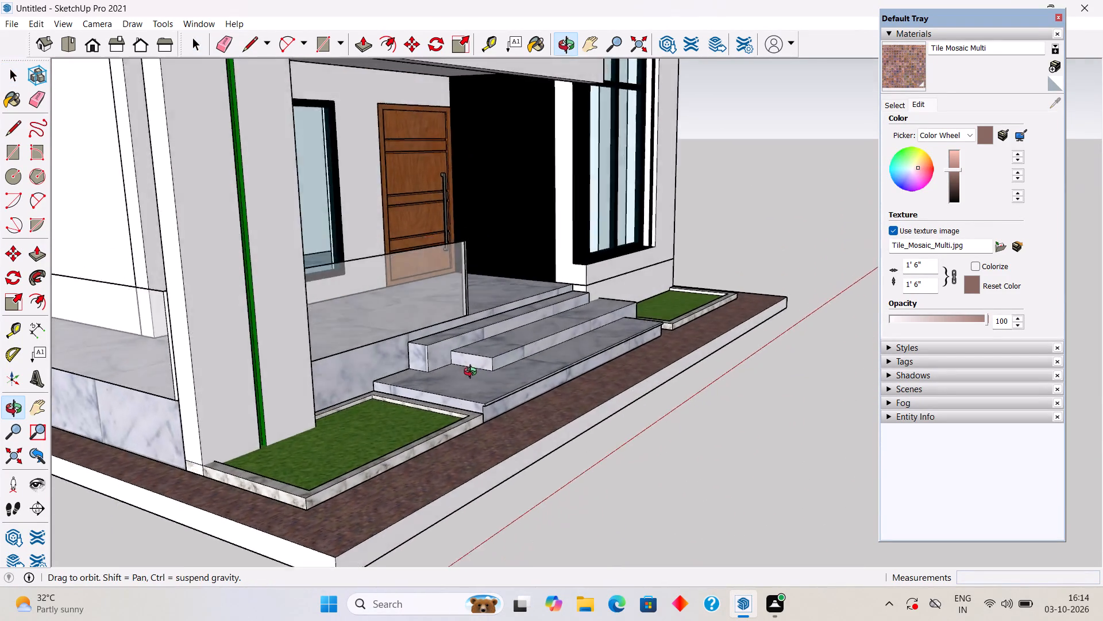
middle_drag(473, 373, 267, 487)
scroll(493, 321, up, 5)
click(488, 356)
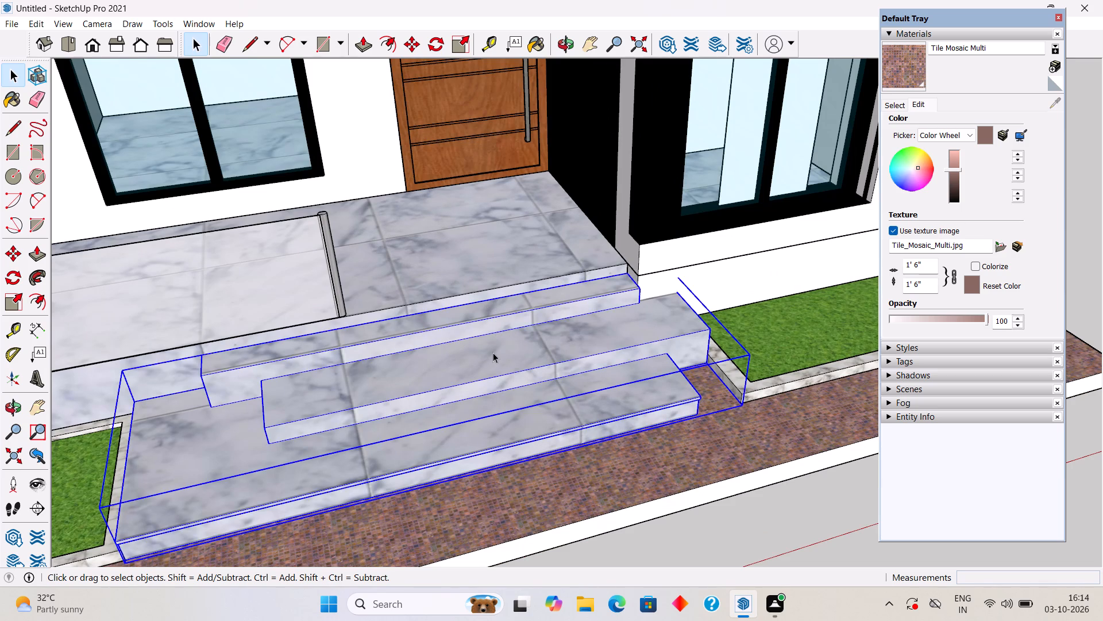
scroll(554, 340, down, 11)
click(750, 268)
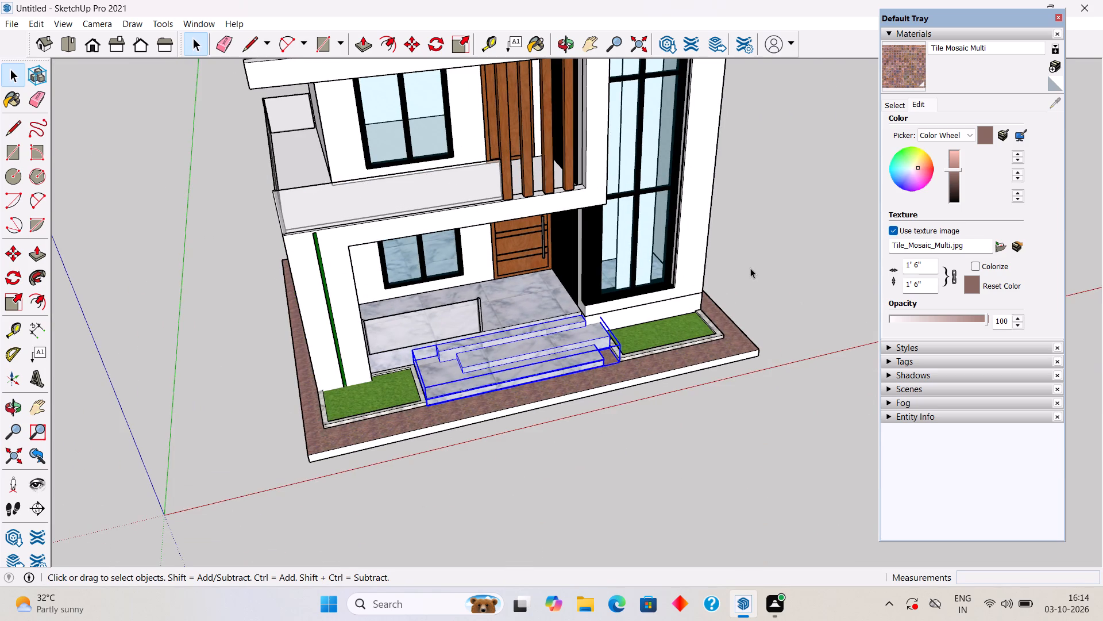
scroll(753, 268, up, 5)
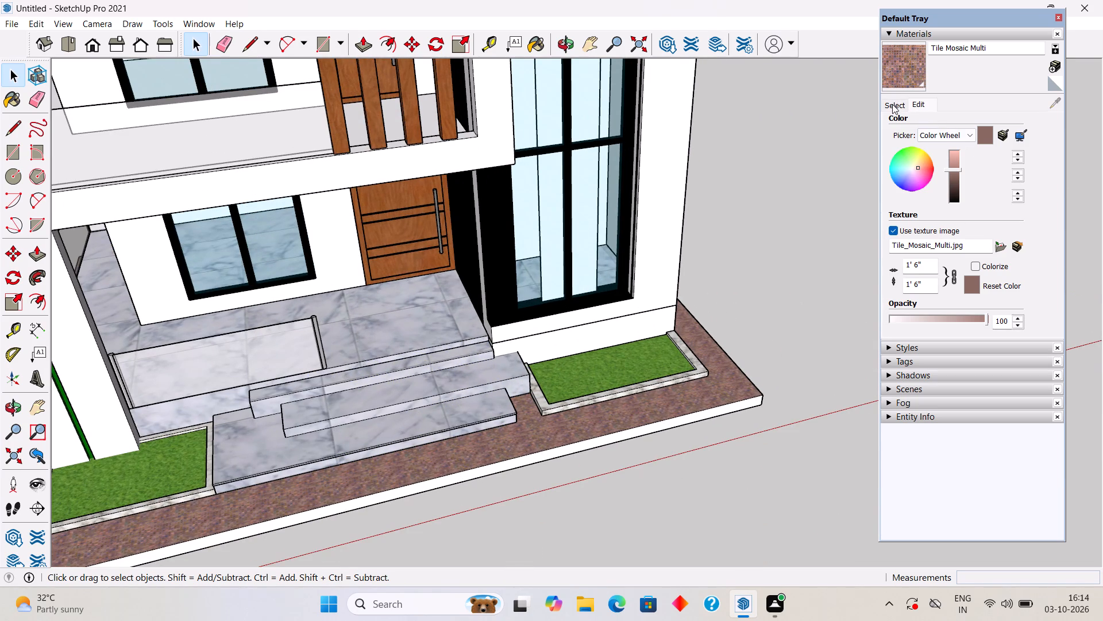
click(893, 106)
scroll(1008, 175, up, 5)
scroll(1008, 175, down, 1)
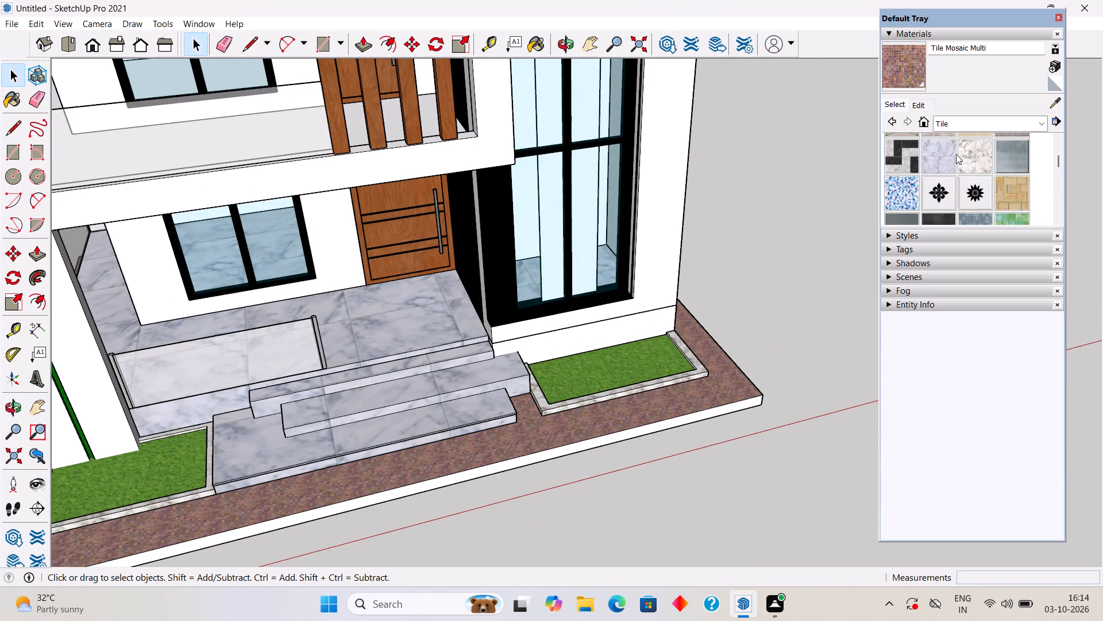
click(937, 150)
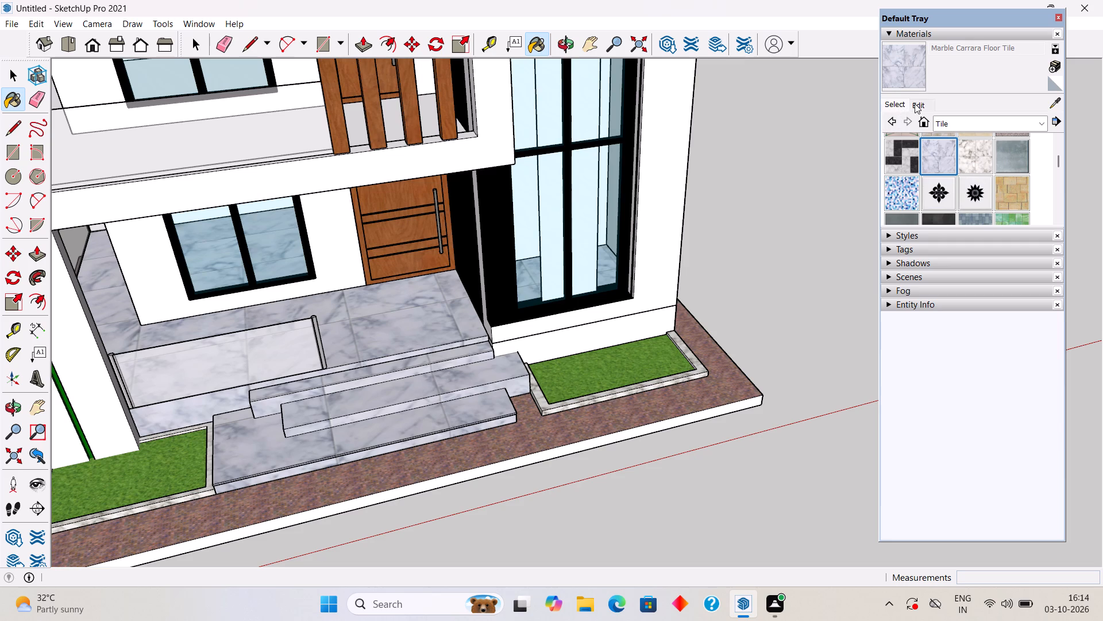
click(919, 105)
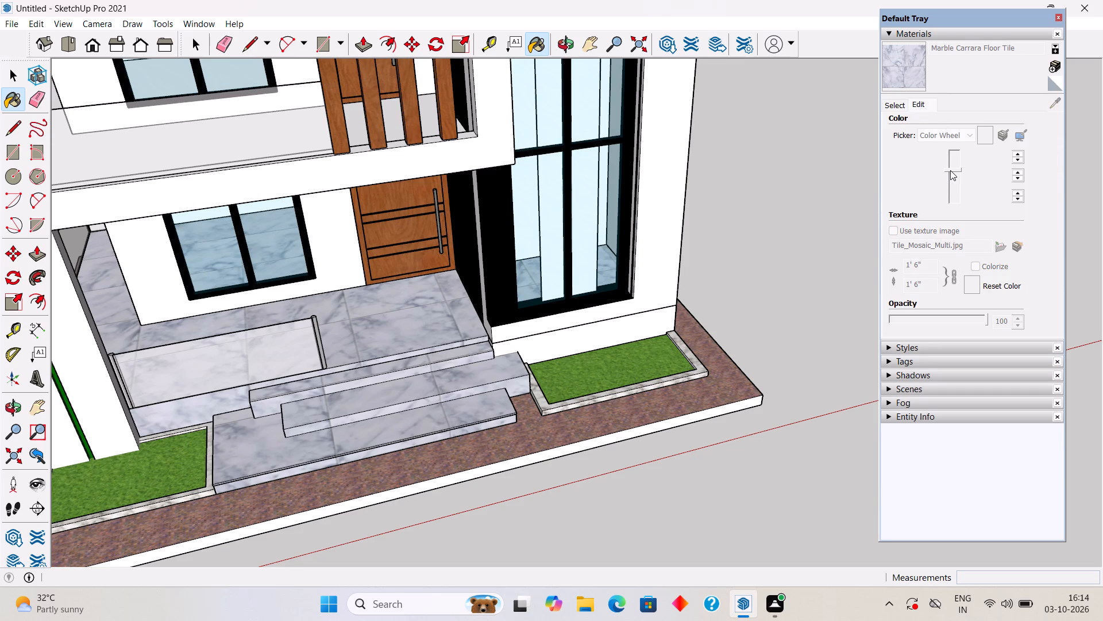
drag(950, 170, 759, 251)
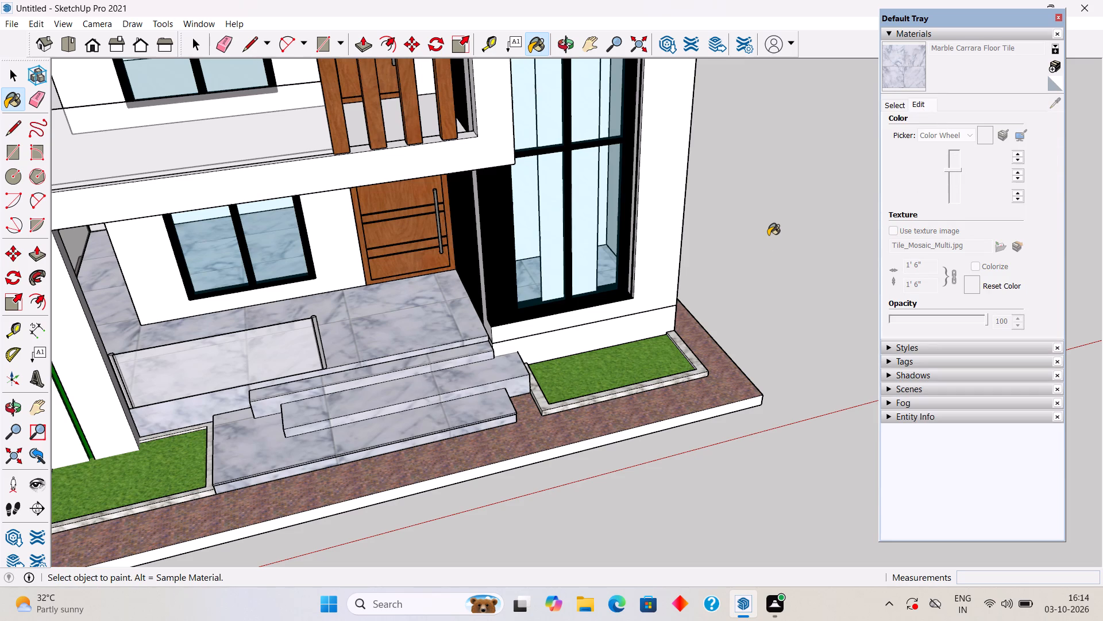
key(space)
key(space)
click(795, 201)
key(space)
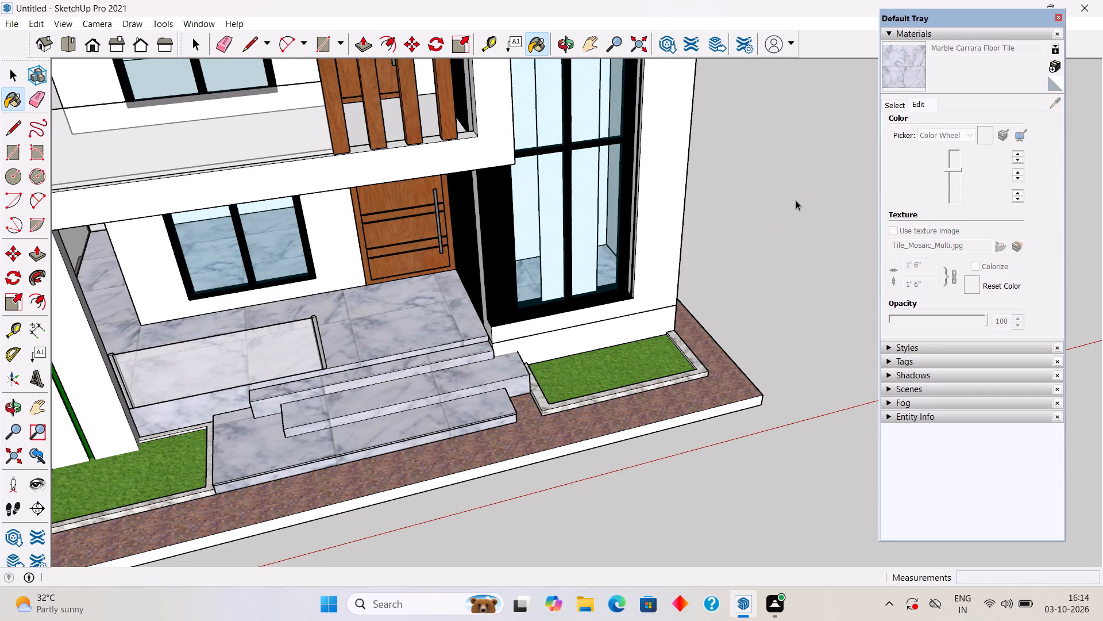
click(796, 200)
Examine the whole house front from above, from a distance and from low angles, comparing walls, steps and slab finishes.
scroll(796, 200, down, 15)
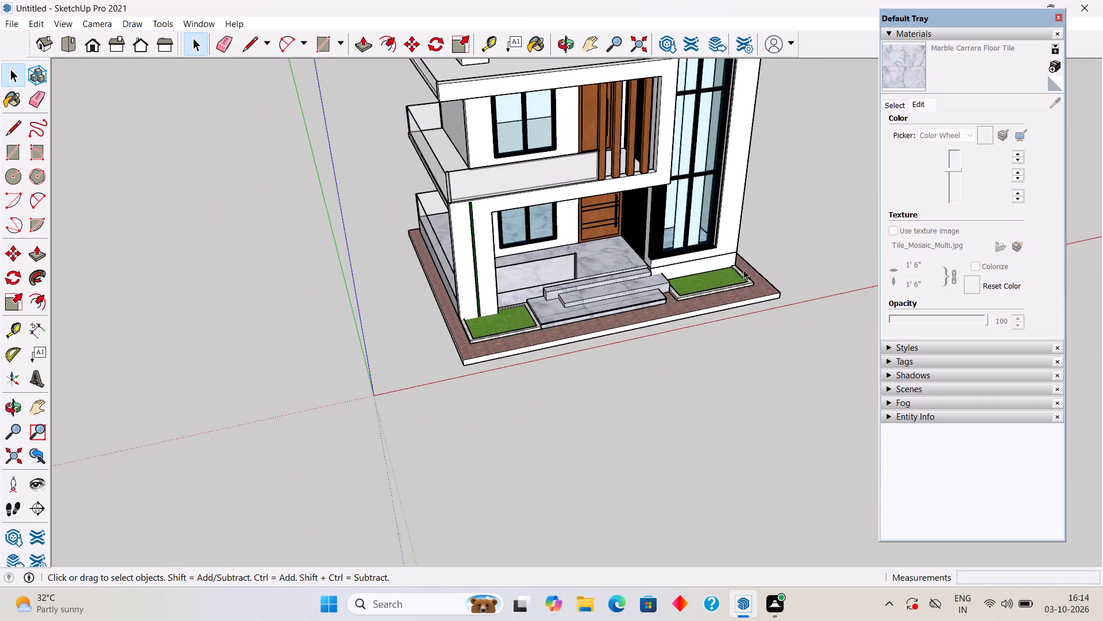
middle_drag(739, 270, 633, 320)
scroll(633, 320, down, 9)
middle_drag(704, 232, 704, 135)
scroll(704, 128, up, 1)
scroll(658, 233, up, 6)
middle_drag(658, 234, 687, 167)
scroll(687, 167, up, 2)
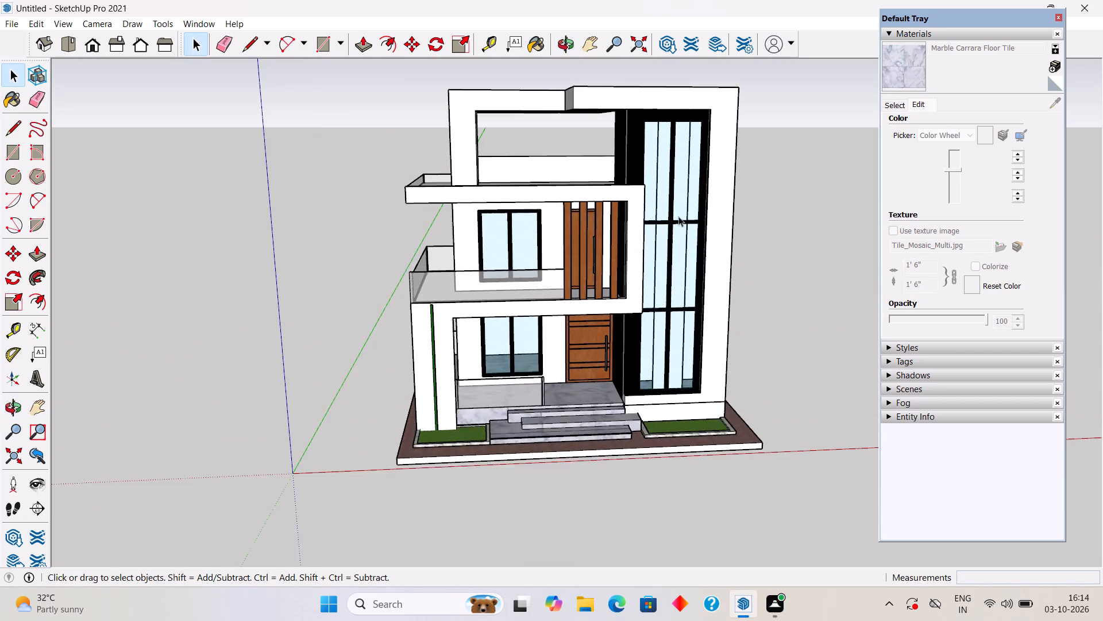
scroll(672, 224, up, 2)
middle_drag(672, 224, 691, 151)
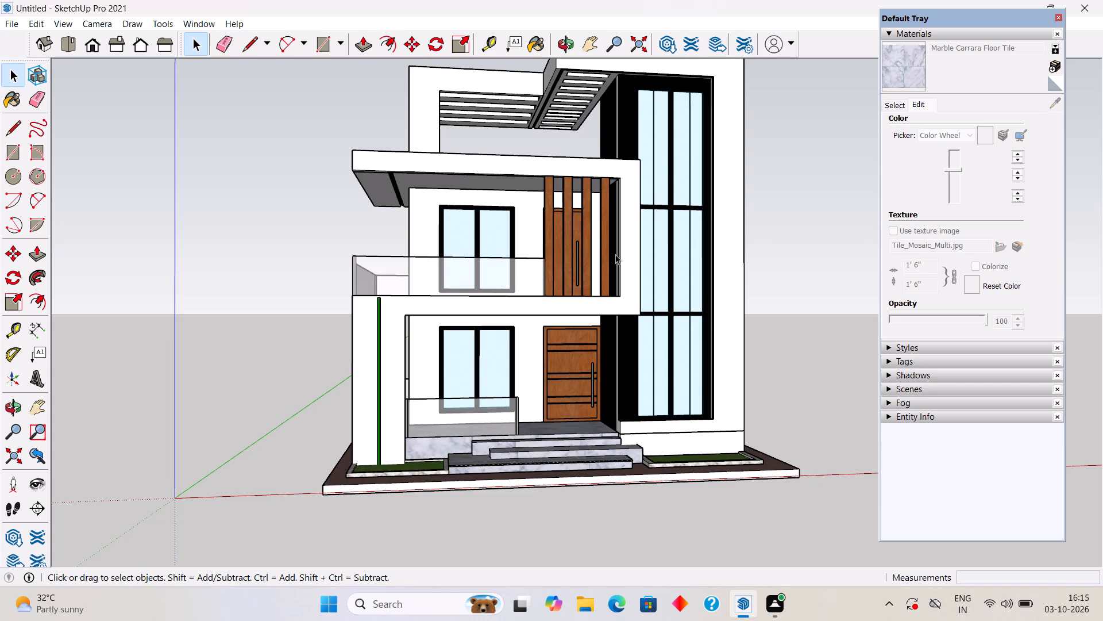
middle_drag(451, 303, 408, 417)
middle_drag(595, 273, 576, 289)
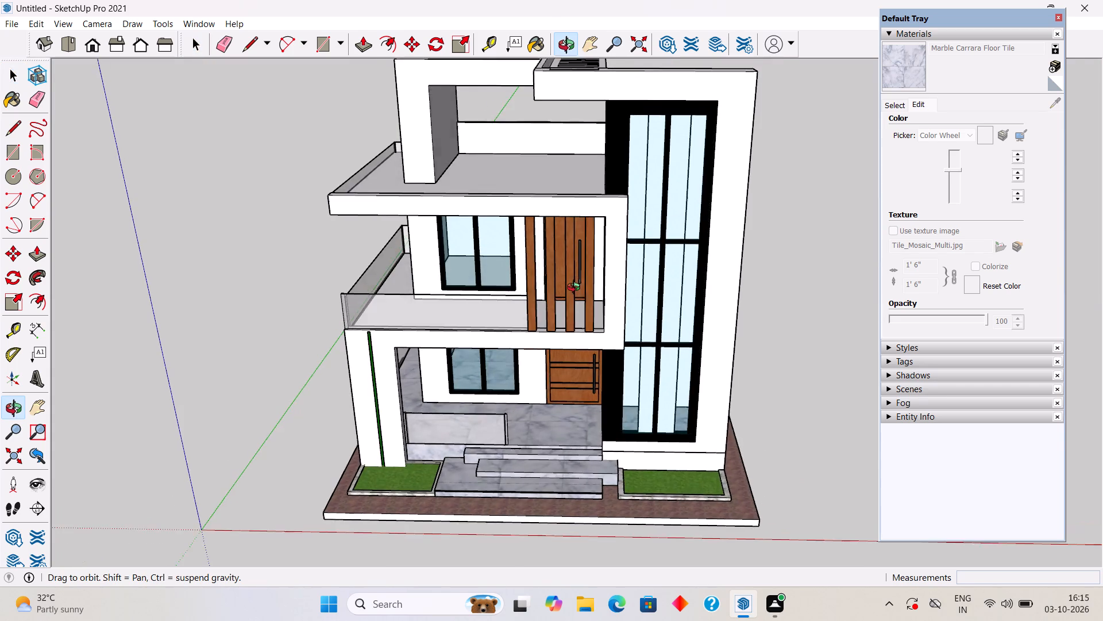
middle_drag(576, 289, 609, 164)
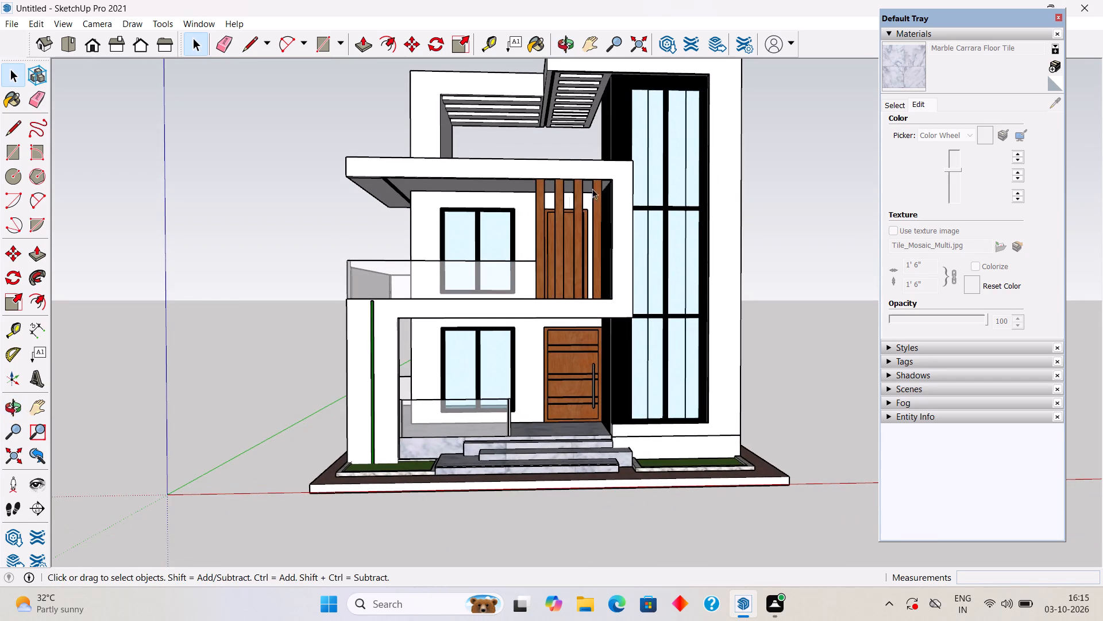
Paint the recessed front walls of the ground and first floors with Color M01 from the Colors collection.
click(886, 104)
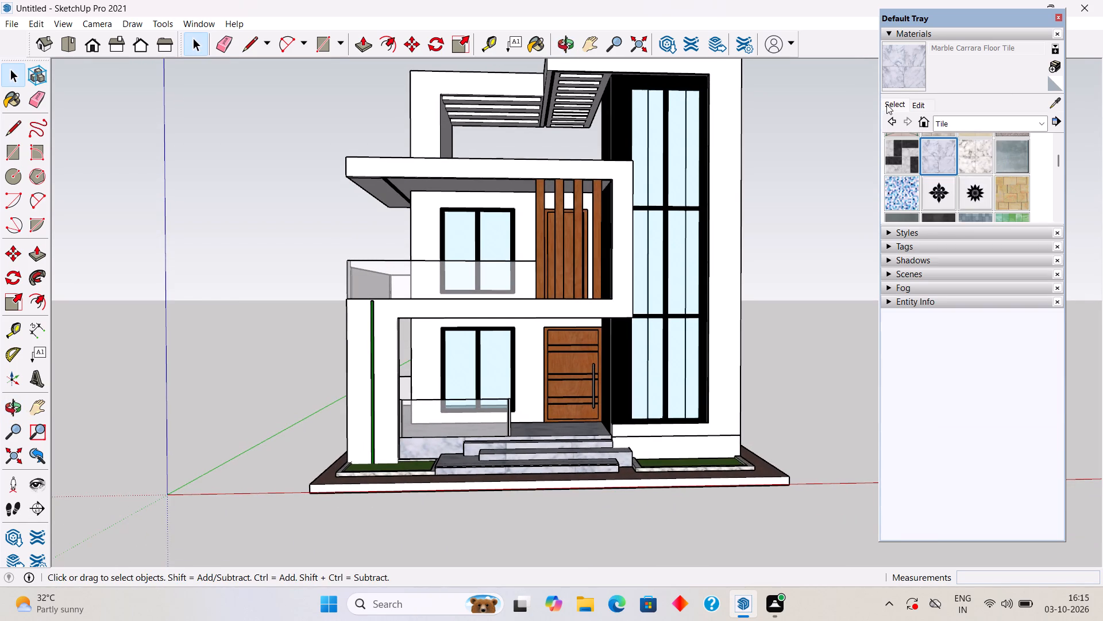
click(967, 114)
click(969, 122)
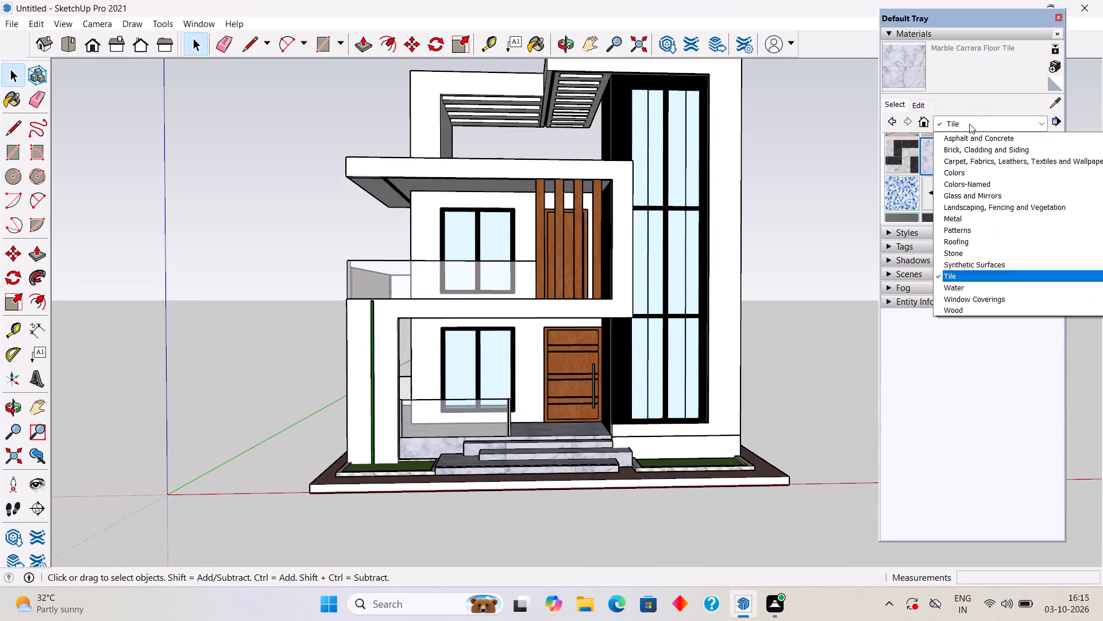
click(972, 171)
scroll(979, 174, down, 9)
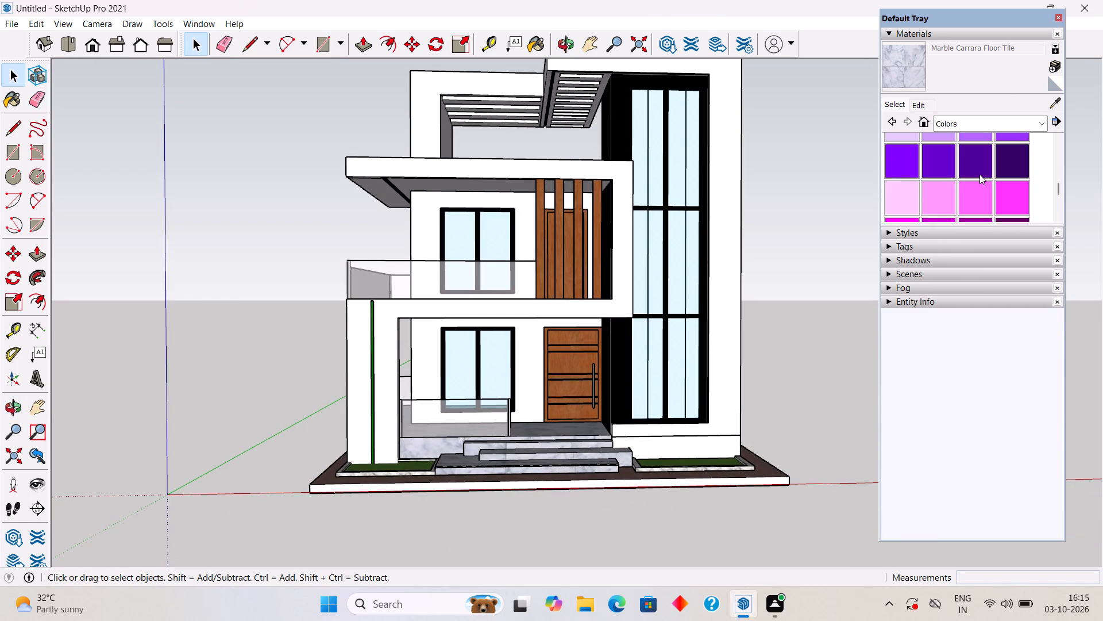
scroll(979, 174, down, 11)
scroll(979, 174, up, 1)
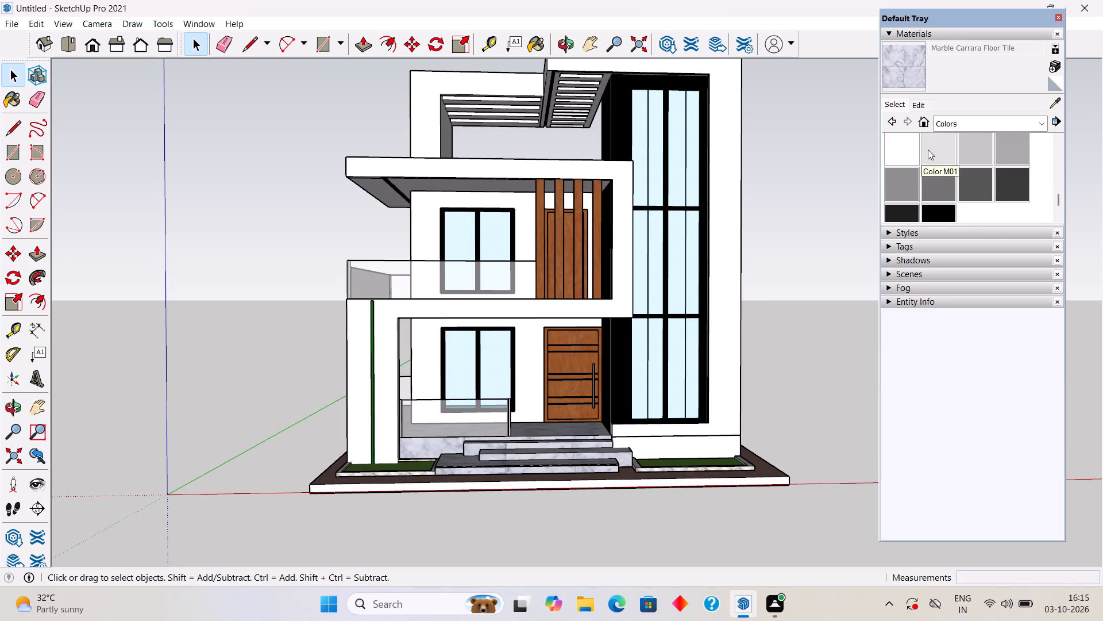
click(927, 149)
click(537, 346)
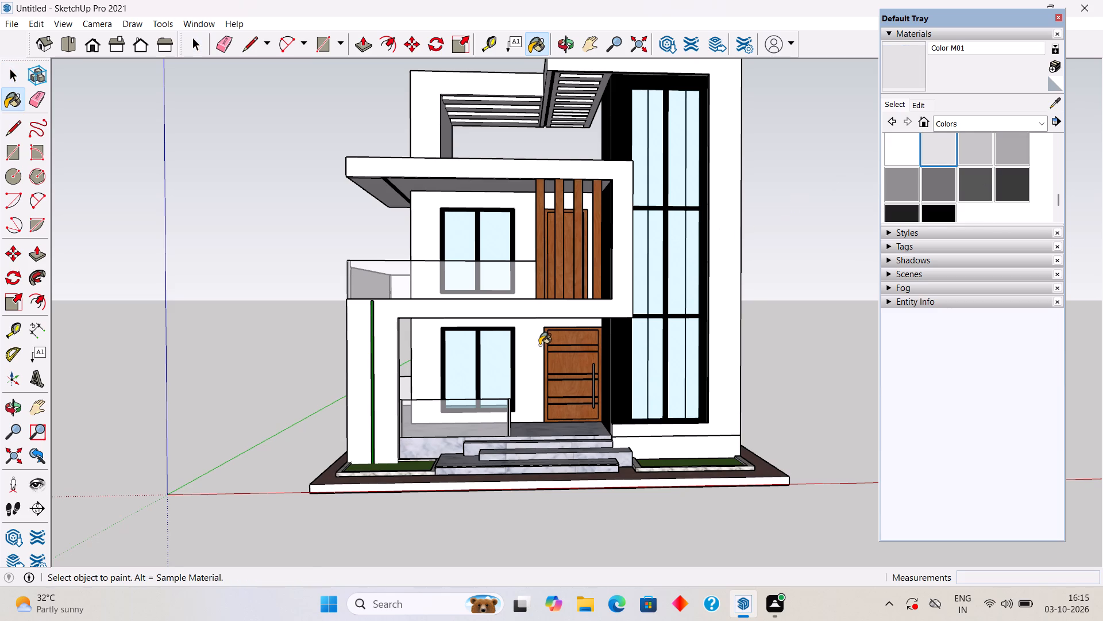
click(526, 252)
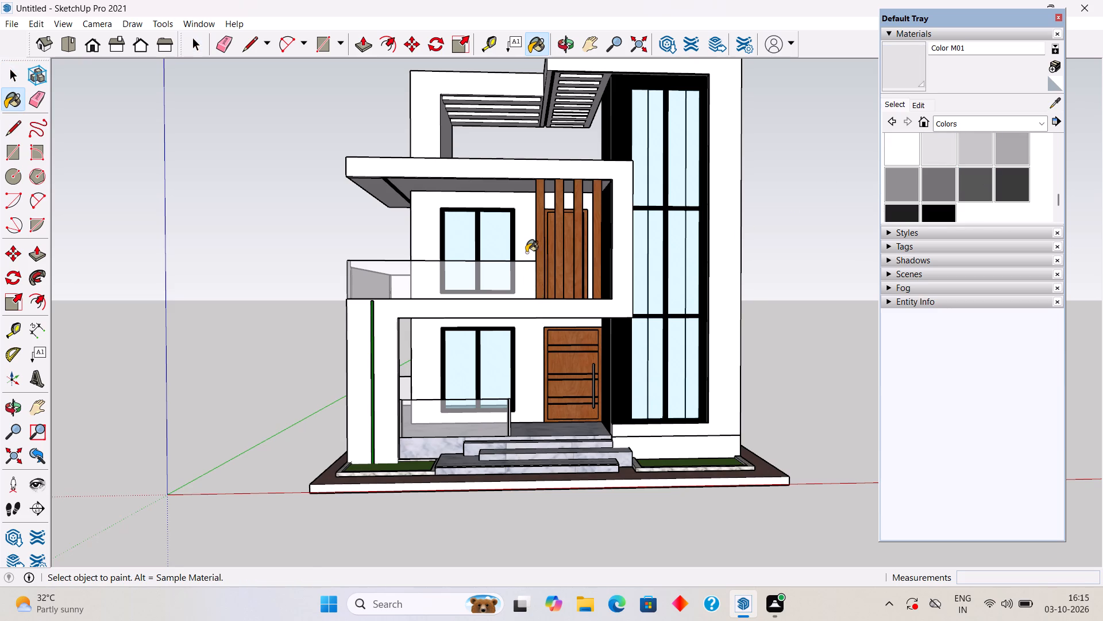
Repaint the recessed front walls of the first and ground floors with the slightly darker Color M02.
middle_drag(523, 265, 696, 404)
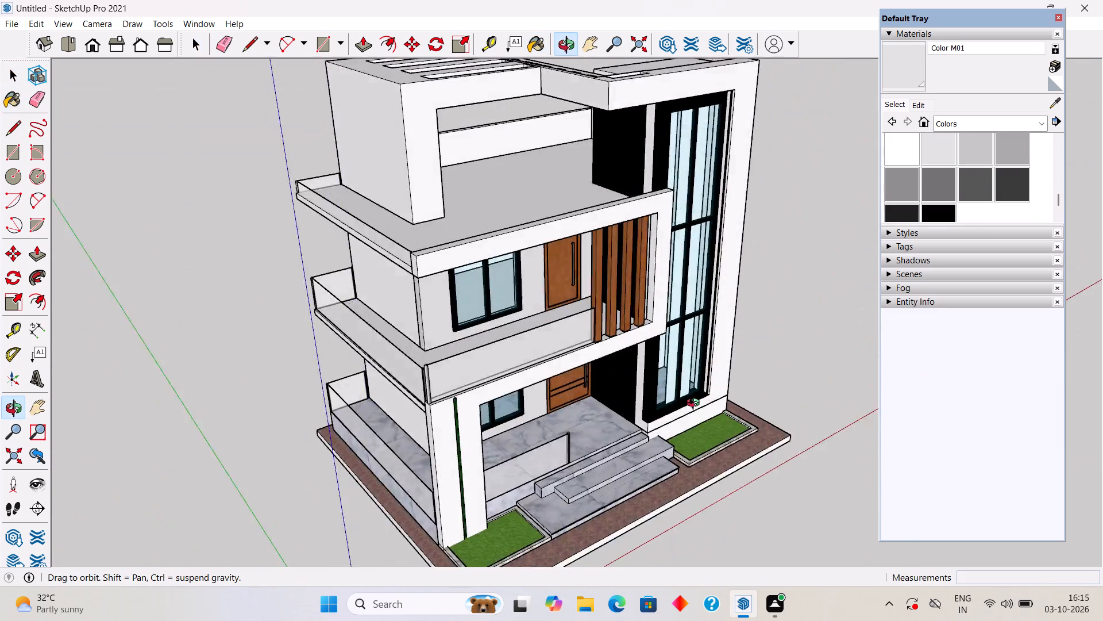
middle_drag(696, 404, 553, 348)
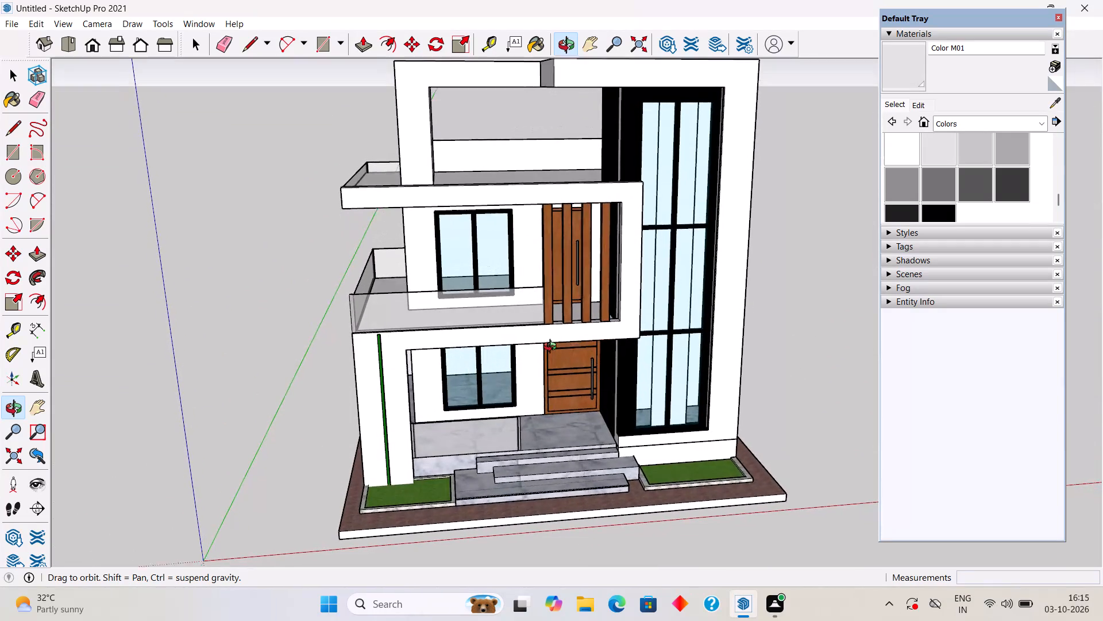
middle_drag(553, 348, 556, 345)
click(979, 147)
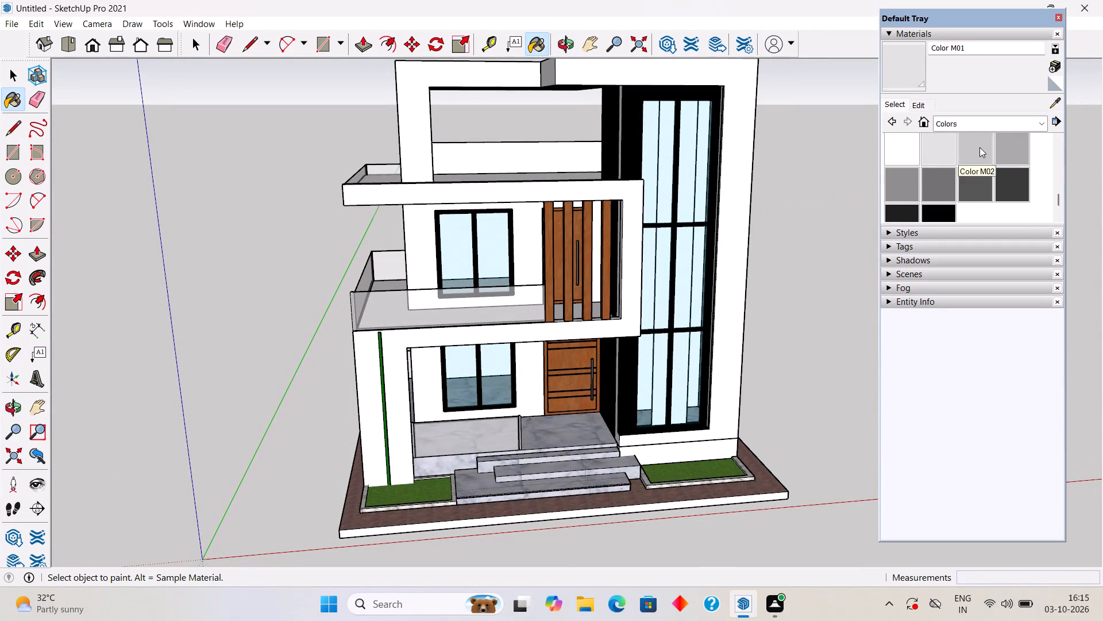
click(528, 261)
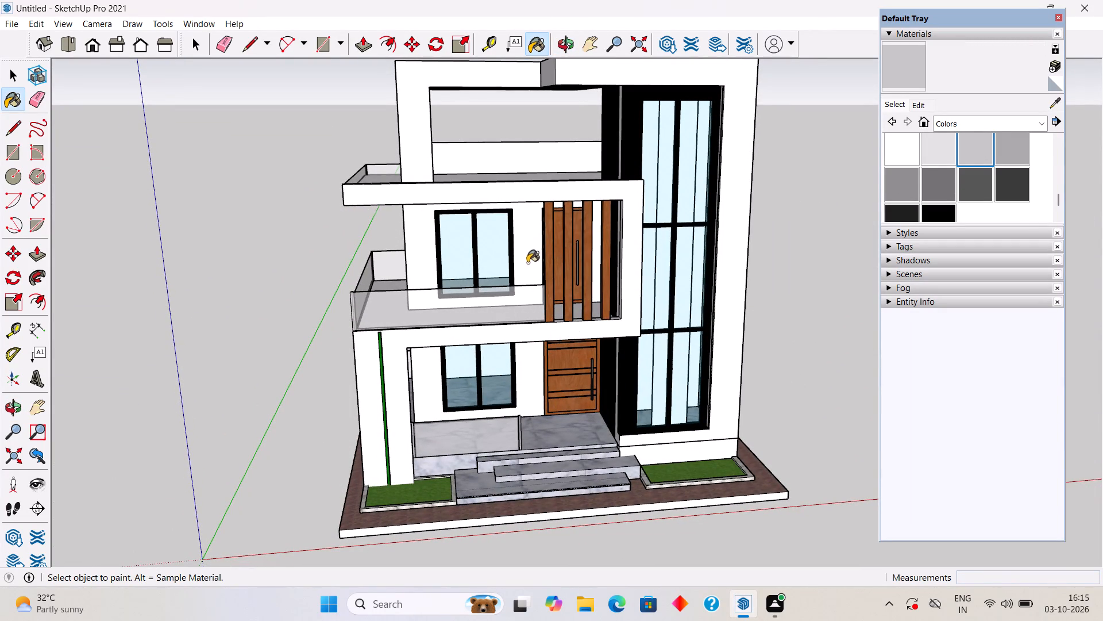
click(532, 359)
Repaint the recessed front walls of the first and ground floors with Color M03.
middle_drag(607, 342, 631, 172)
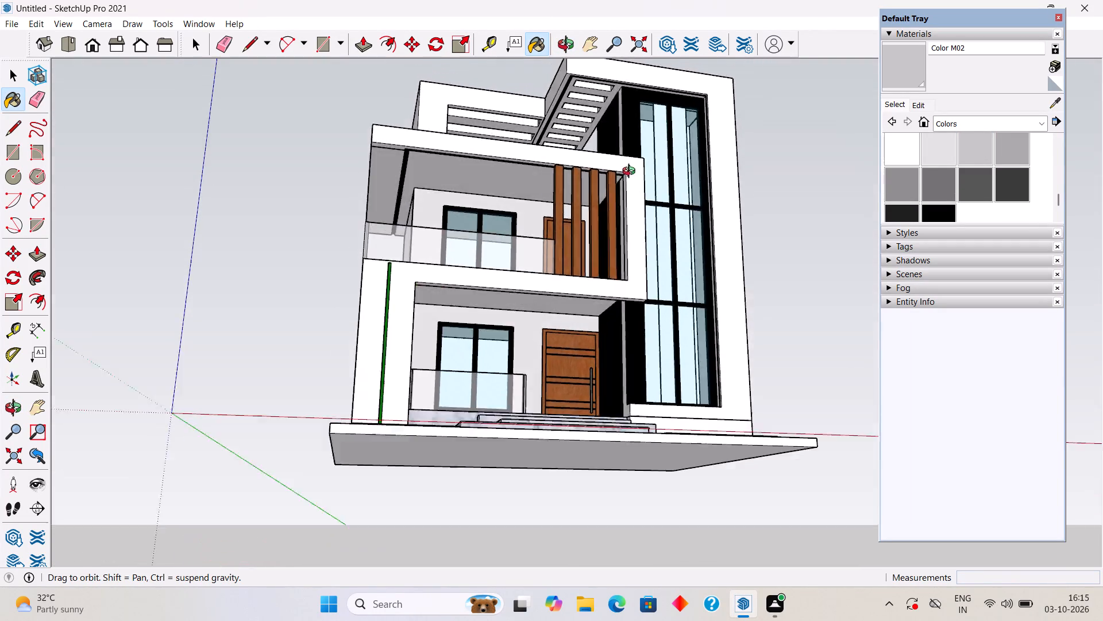
middle_drag(631, 172, 606, 238)
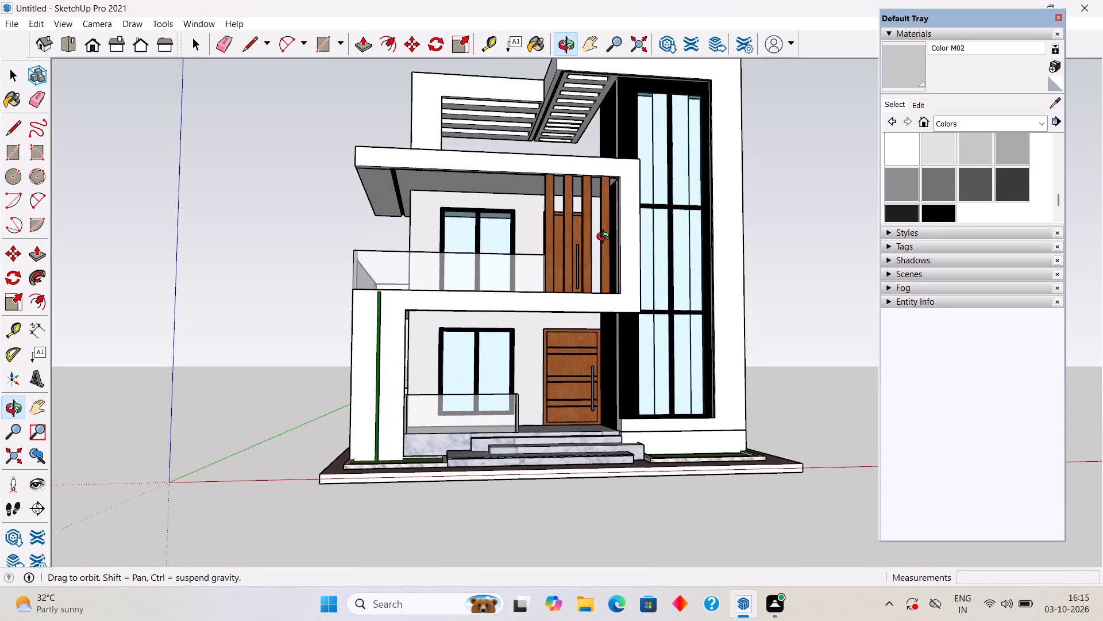
middle_drag(606, 238, 606, 263)
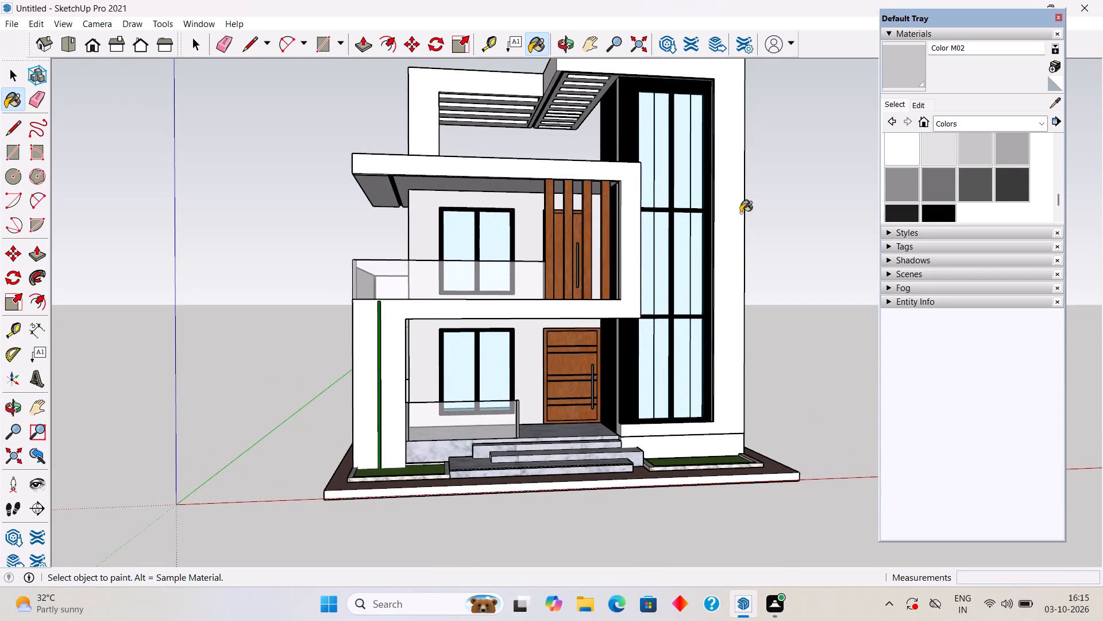
click(1012, 152)
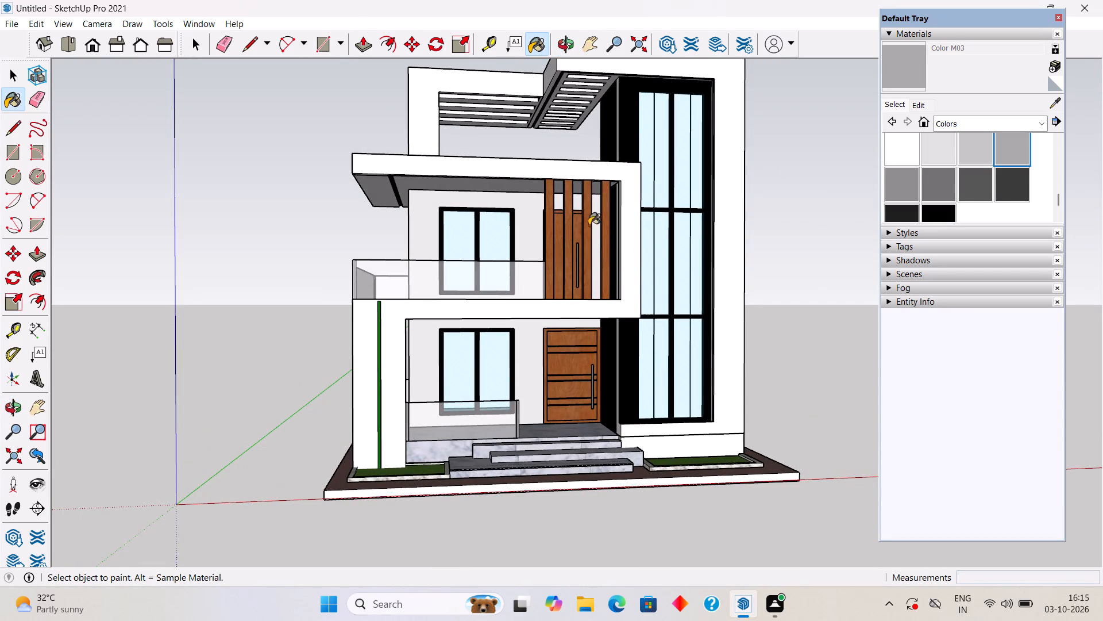
click(538, 248)
click(524, 350)
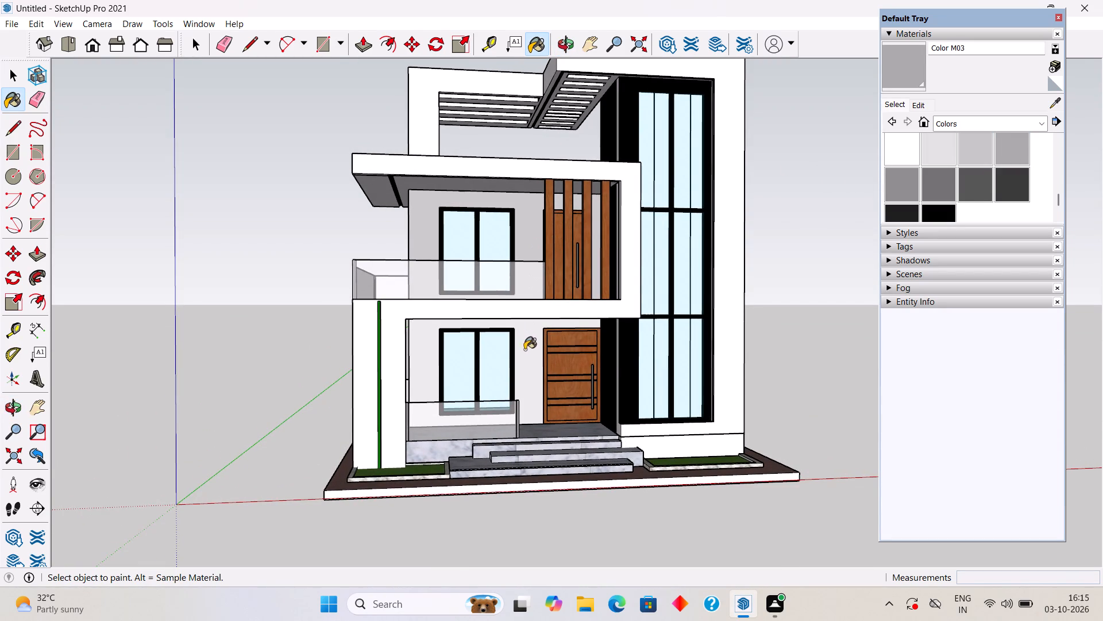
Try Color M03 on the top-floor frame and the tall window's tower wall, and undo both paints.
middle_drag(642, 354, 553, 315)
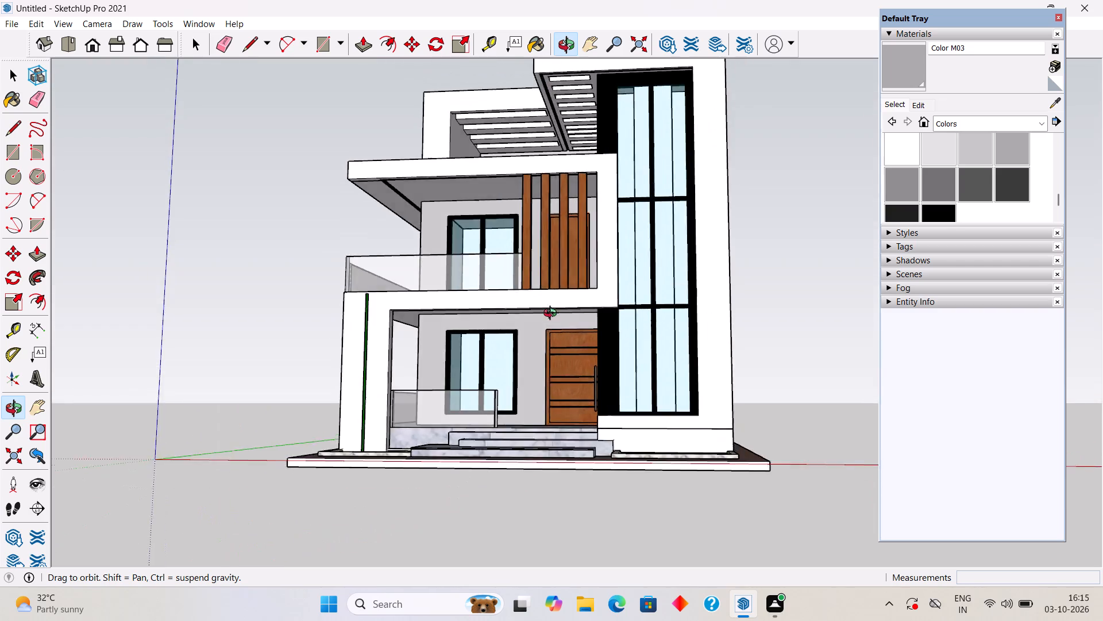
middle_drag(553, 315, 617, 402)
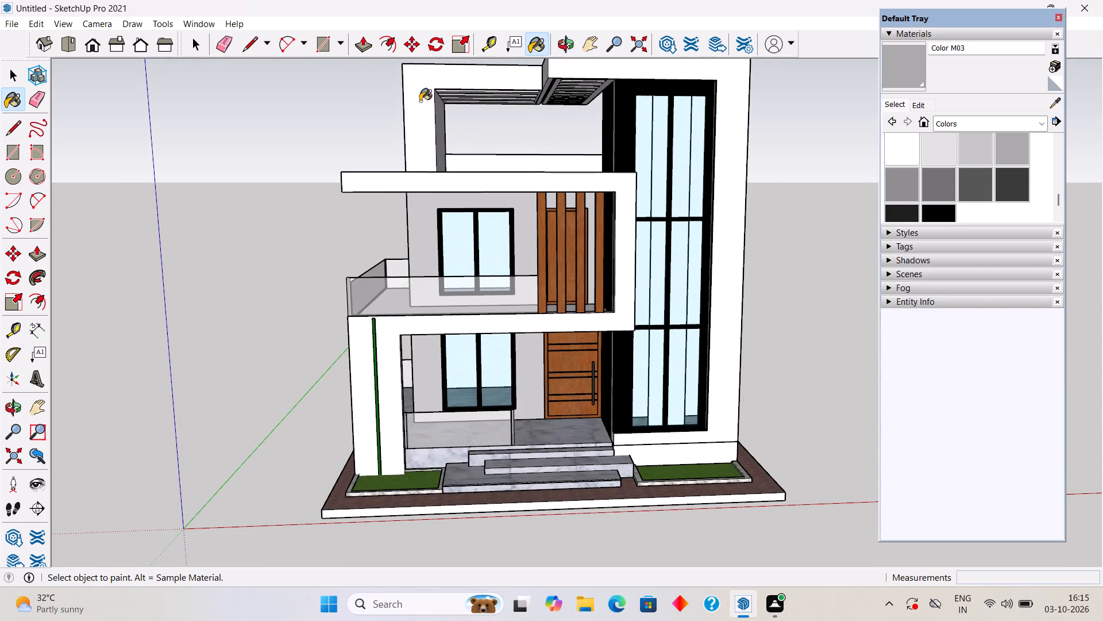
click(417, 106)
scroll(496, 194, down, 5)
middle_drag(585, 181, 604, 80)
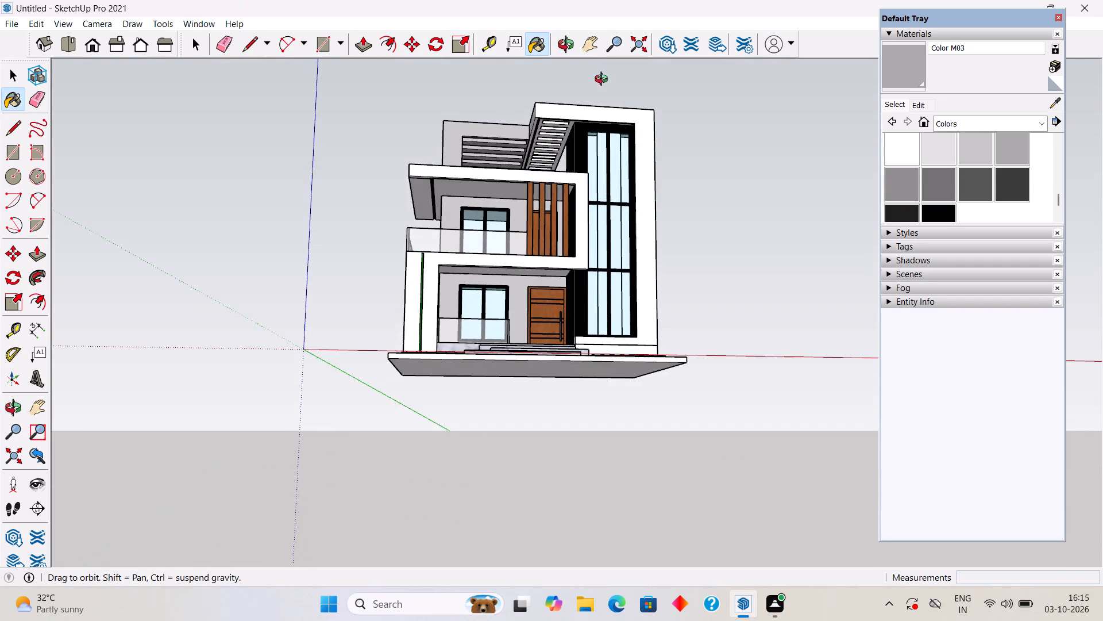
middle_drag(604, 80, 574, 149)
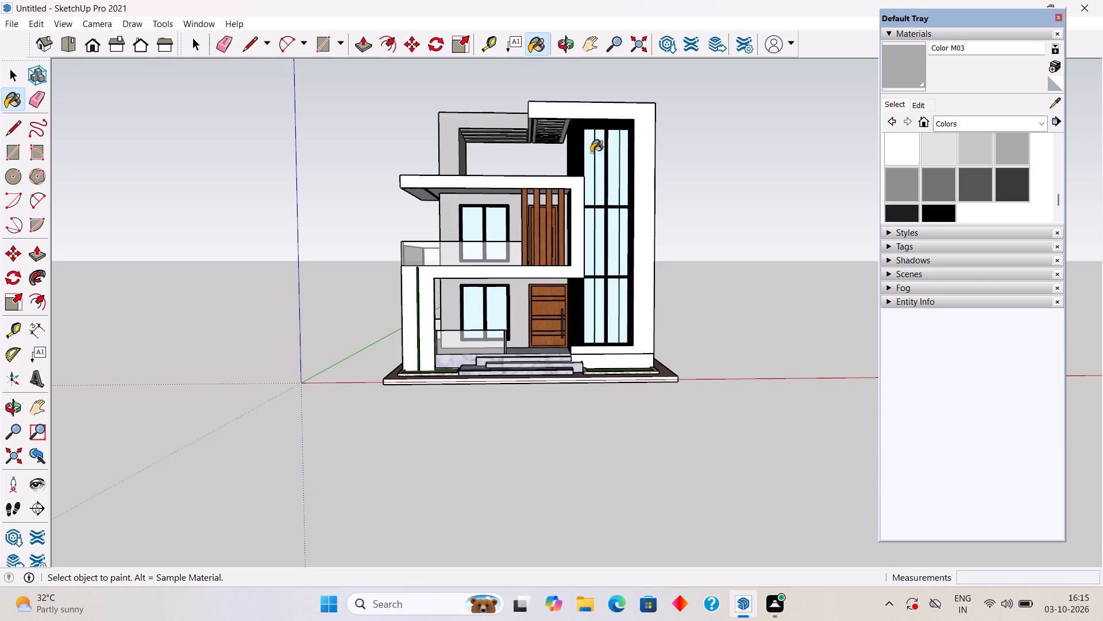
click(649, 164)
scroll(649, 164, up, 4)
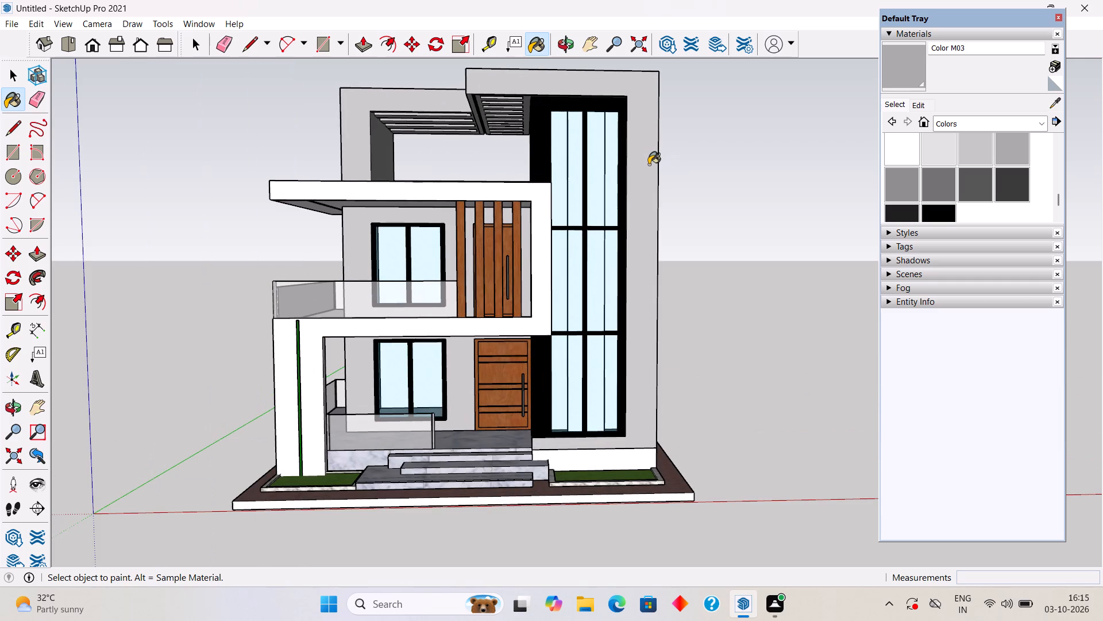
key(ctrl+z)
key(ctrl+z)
Paint the tower wall surrounding the tall window with Color M03 and check it from the side.
scroll(654, 160, down, 5)
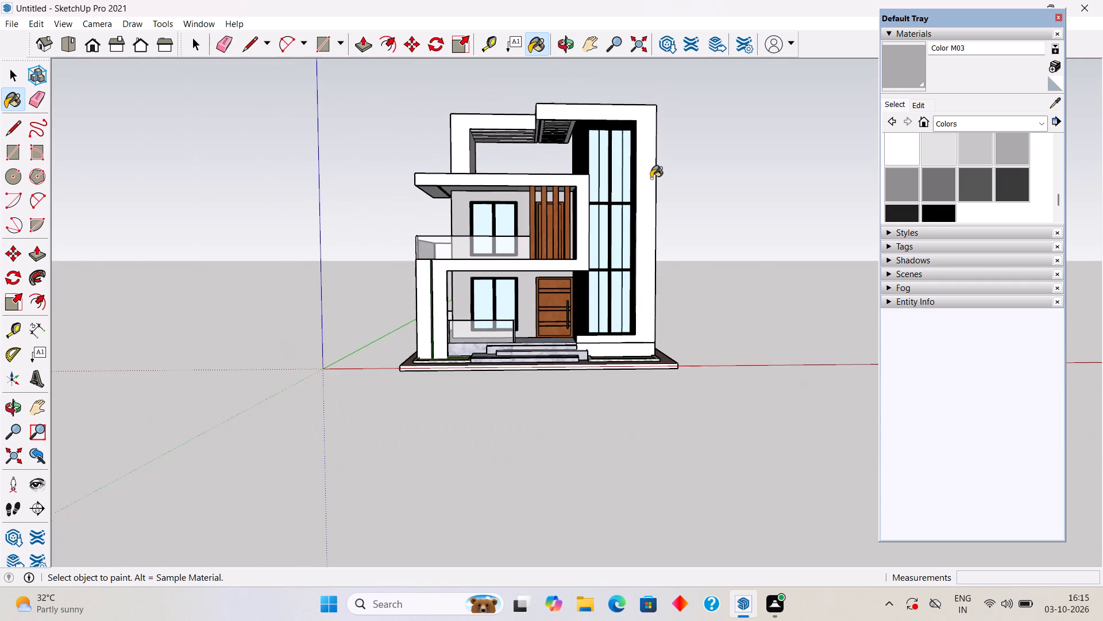
click(650, 183)
middle_drag(695, 217, 721, 194)
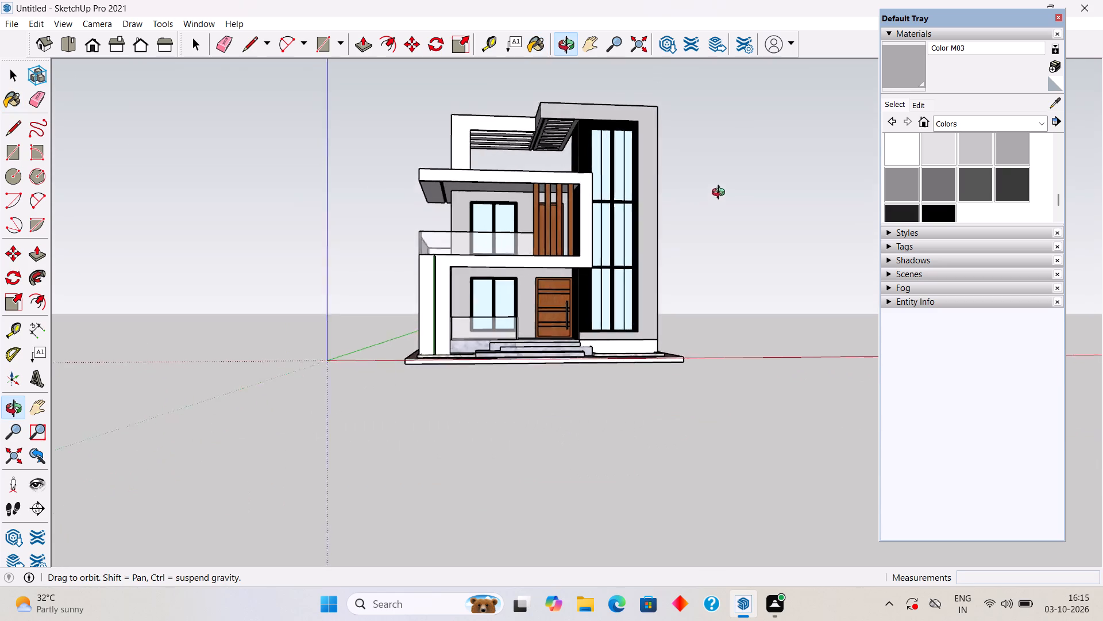
middle_drag(721, 194, 609, 225)
scroll(624, 318, up, 5)
scroll(628, 319, down, 4)
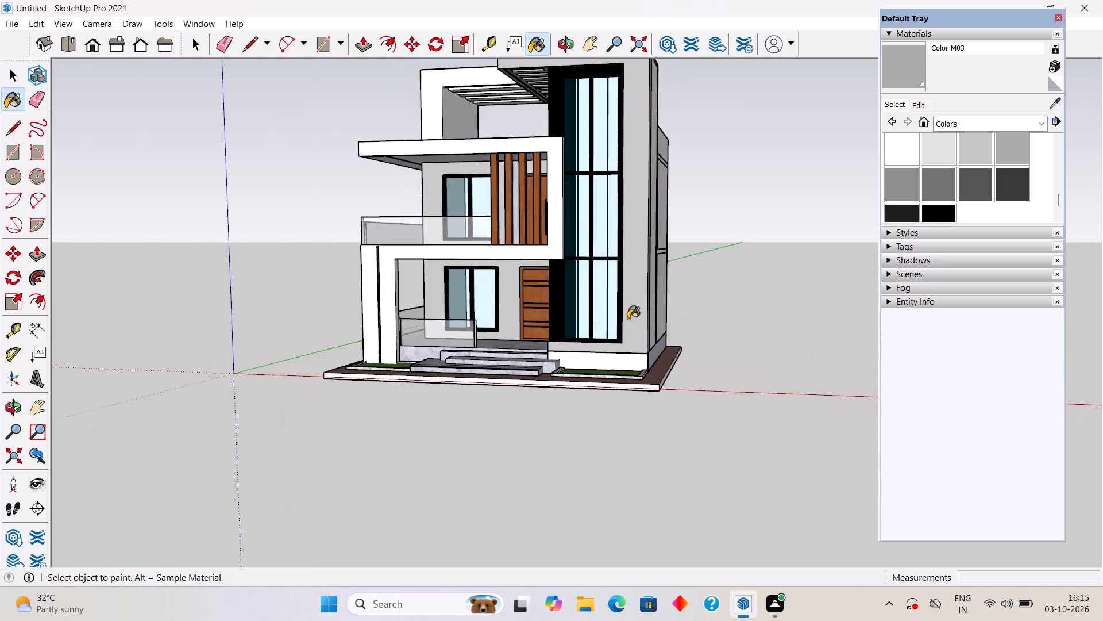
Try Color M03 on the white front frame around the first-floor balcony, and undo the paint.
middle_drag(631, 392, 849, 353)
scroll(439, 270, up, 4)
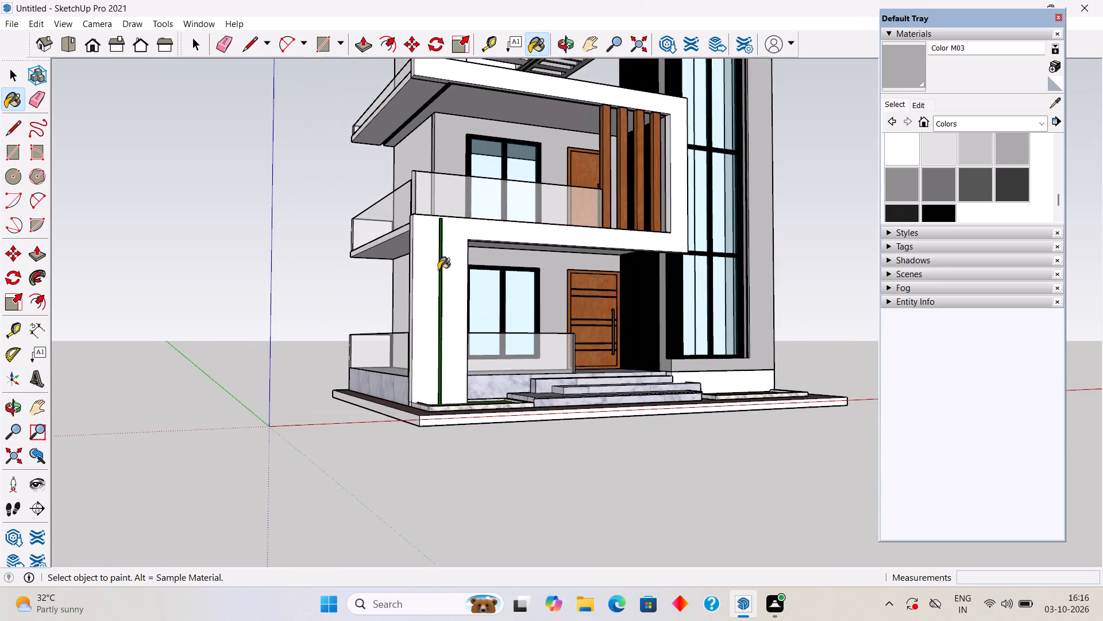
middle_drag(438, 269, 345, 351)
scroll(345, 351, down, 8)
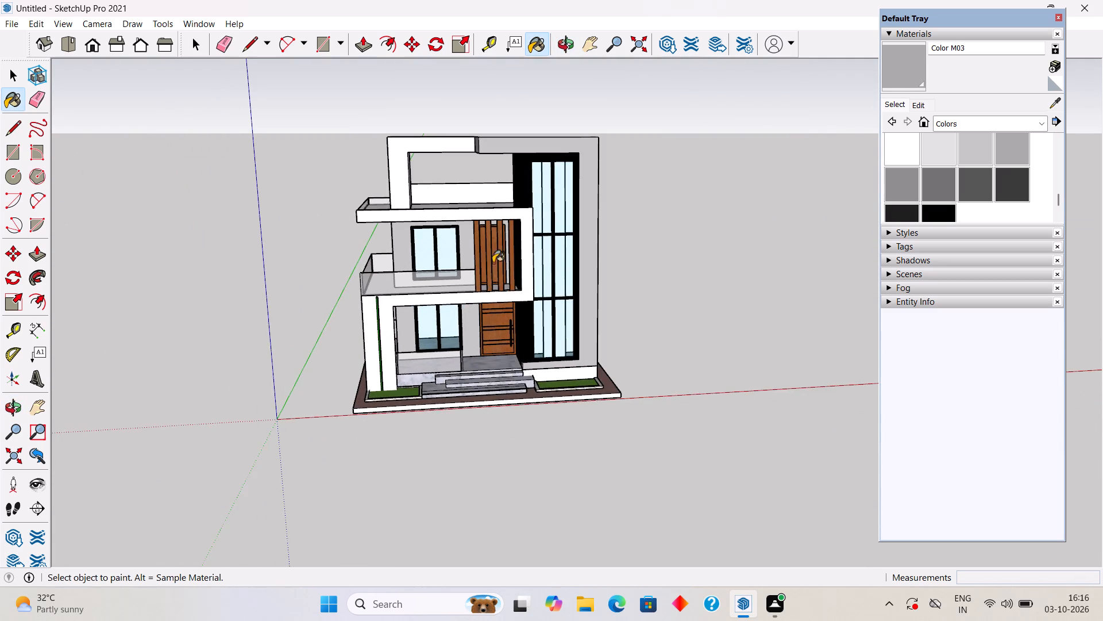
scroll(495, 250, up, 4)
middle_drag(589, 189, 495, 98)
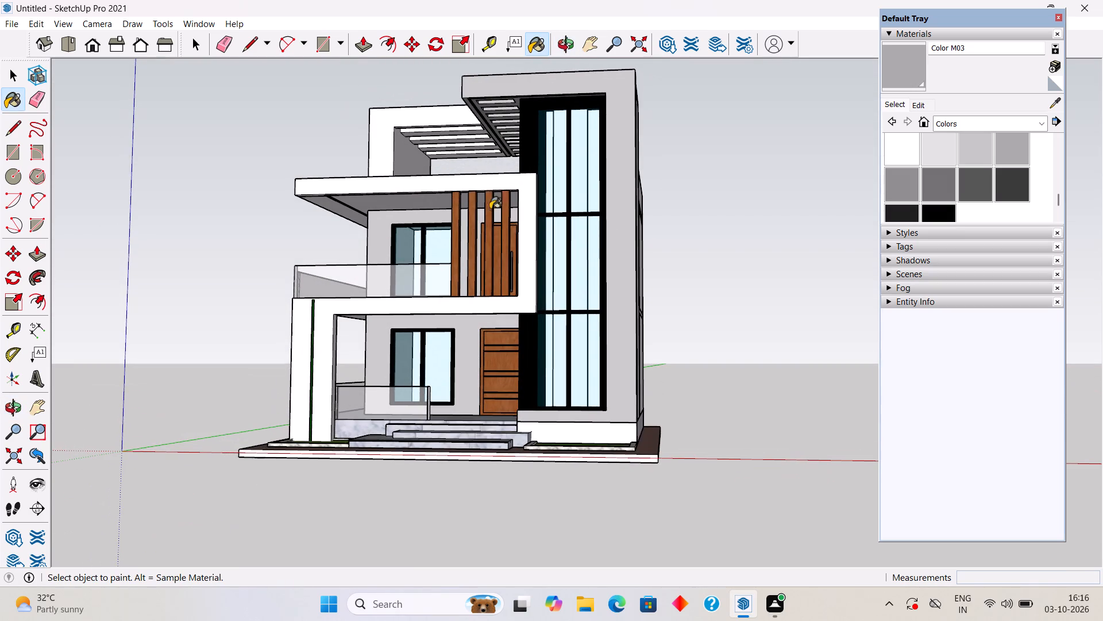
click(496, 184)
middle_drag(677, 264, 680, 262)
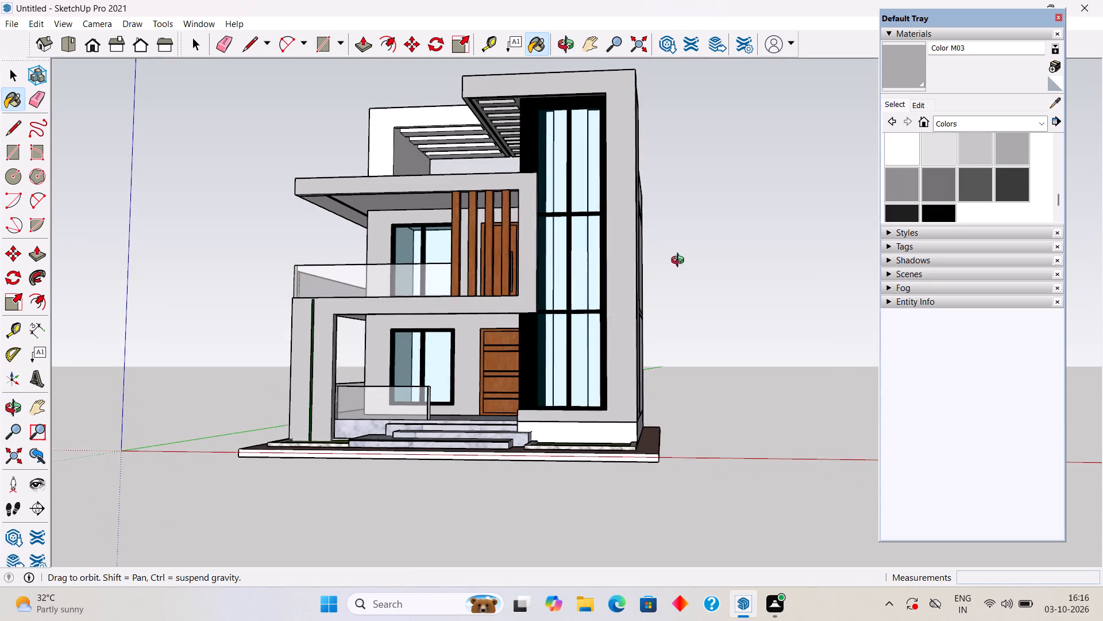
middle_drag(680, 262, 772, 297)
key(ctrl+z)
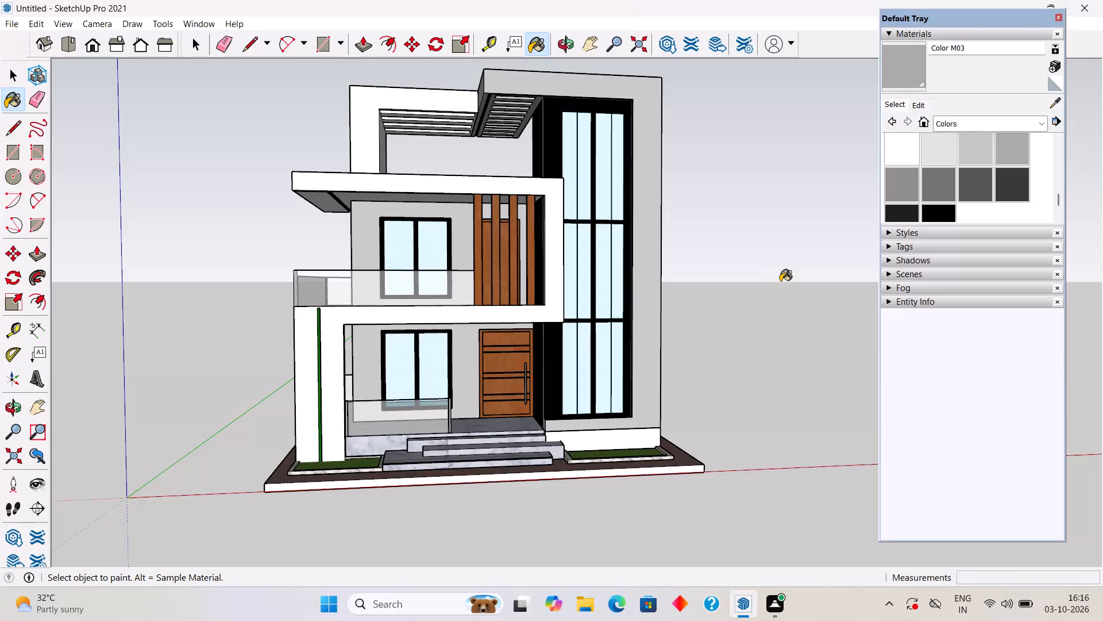
Undo the Color M03 paint on the tower wall surrounding the tall window.
middle_drag(538, 396, 535, 352)
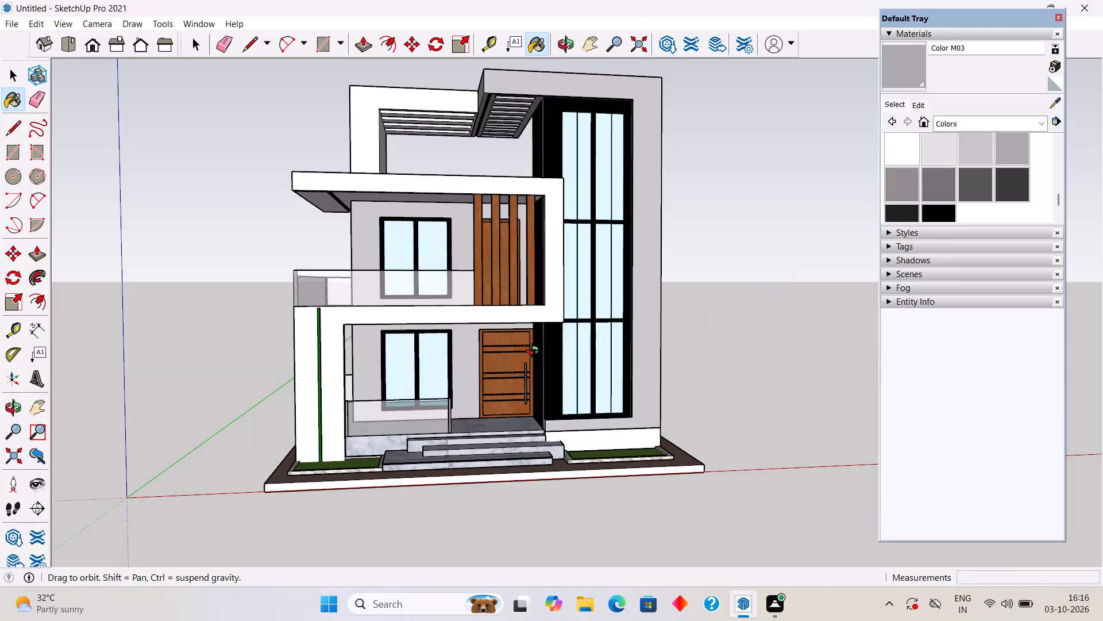
middle_drag(535, 352, 510, 218)
middle_drag(508, 279, 514, 246)
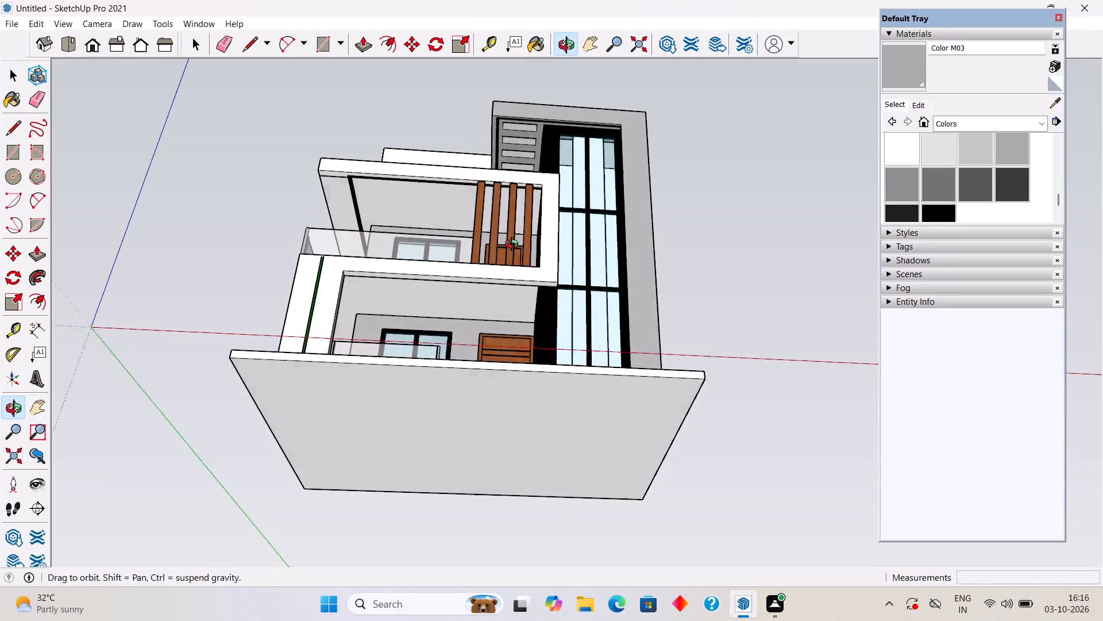
middle_drag(514, 246, 502, 504)
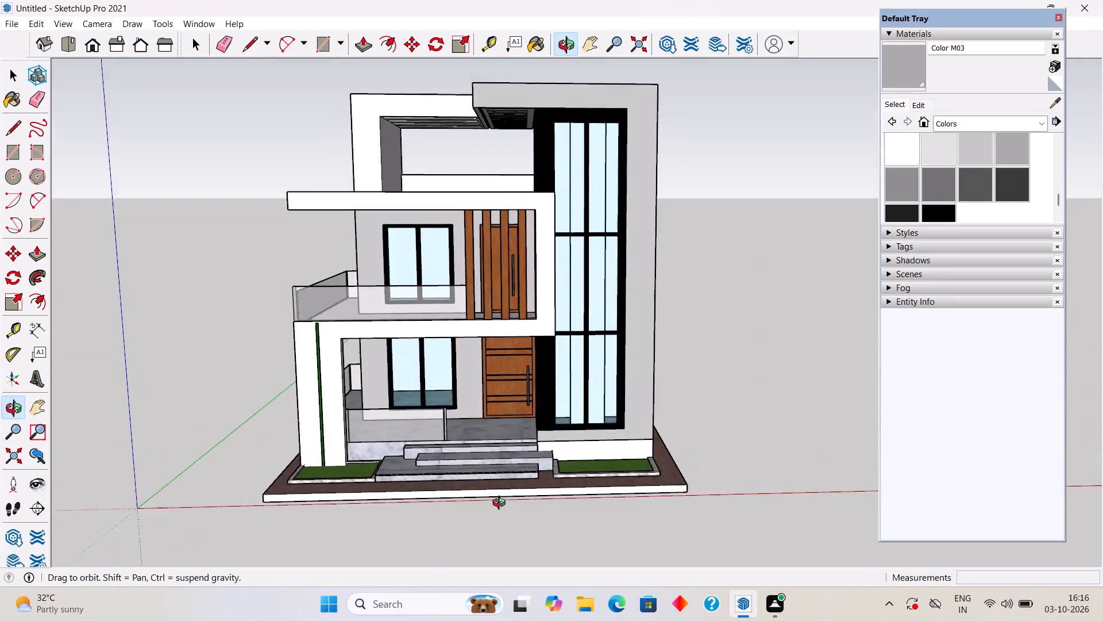
middle_drag(502, 504, 549, 605)
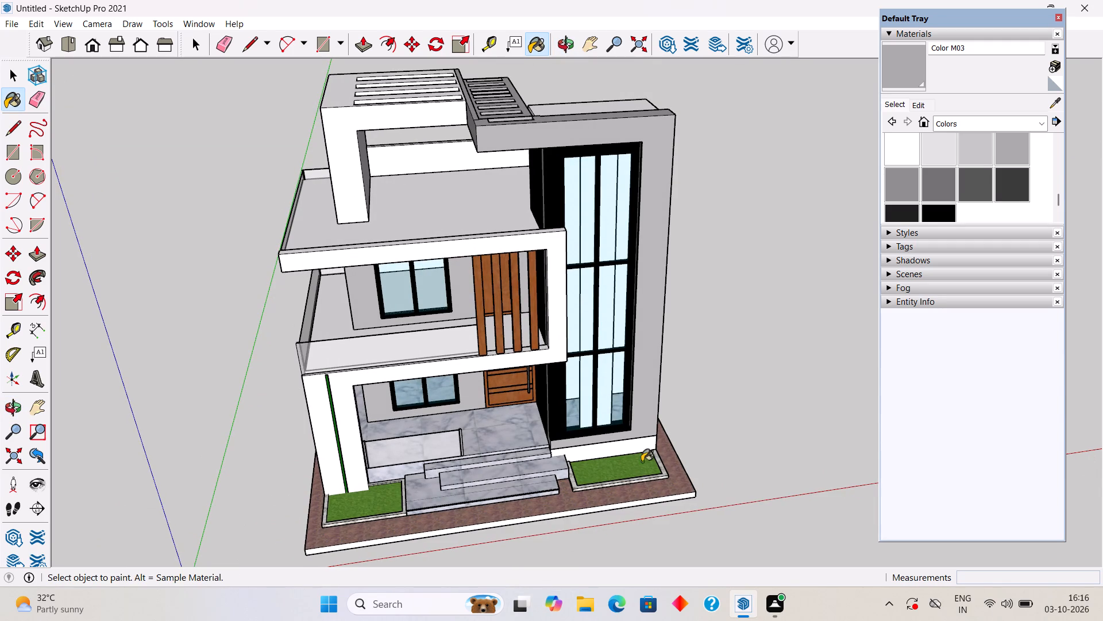
key(ctrl+z)
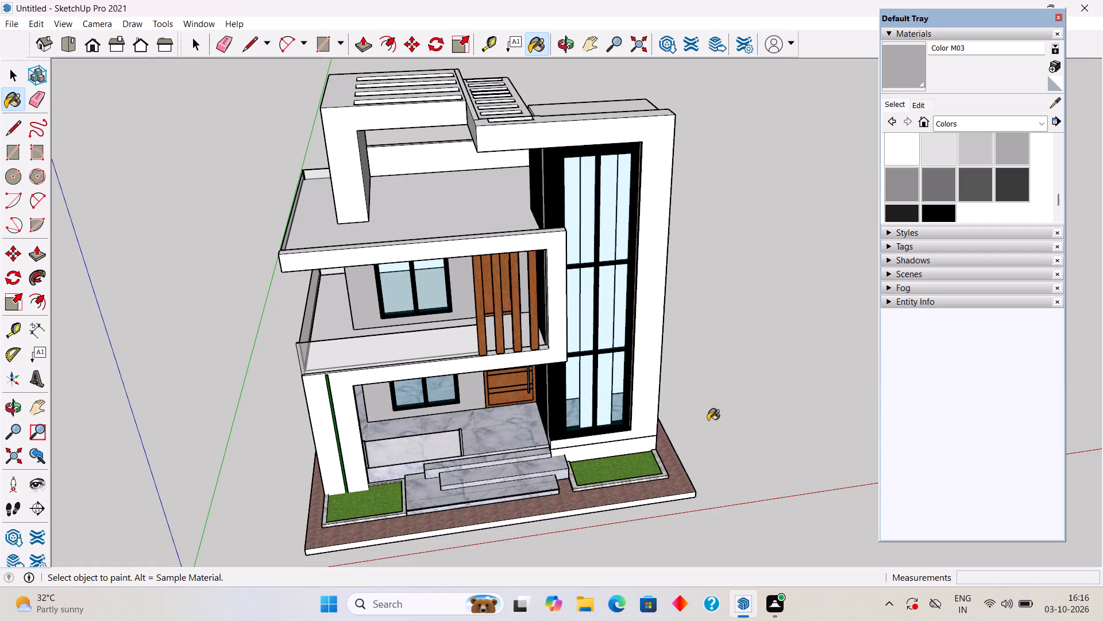
Examine the front facade, the porch ceiling and the balcony slab undersides from below and from the side.
key(space)
middle_drag(648, 388, 638, 318)
scroll(628, 298, up, 1)
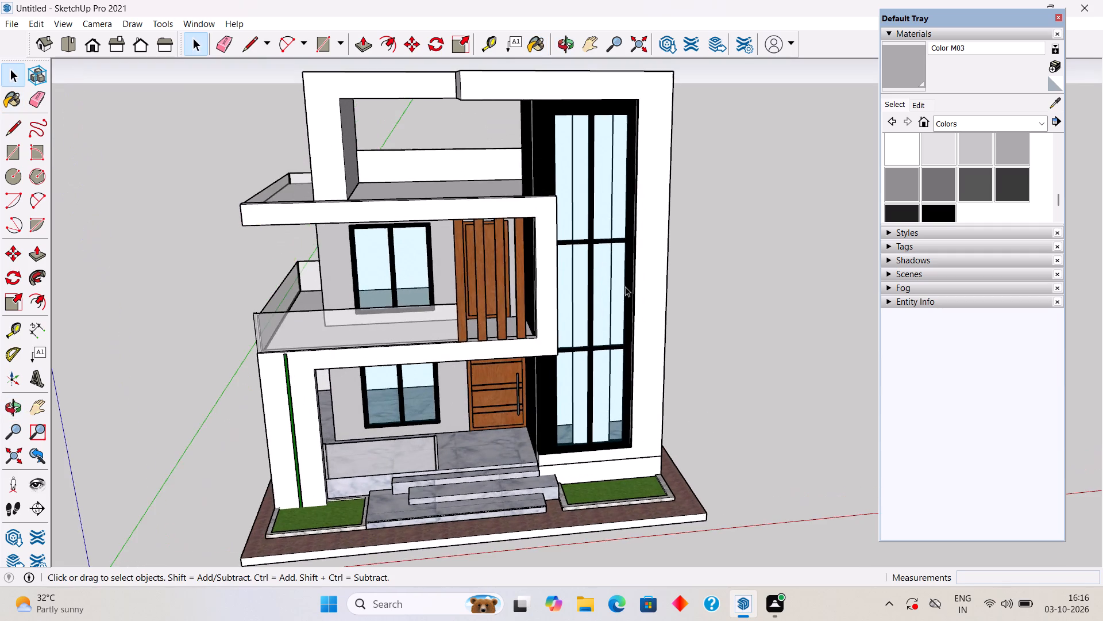
scroll(637, 369, up, 2)
middle_drag(670, 288, 602, 220)
scroll(510, 375, up, 1)
middle_drag(531, 359, 587, 294)
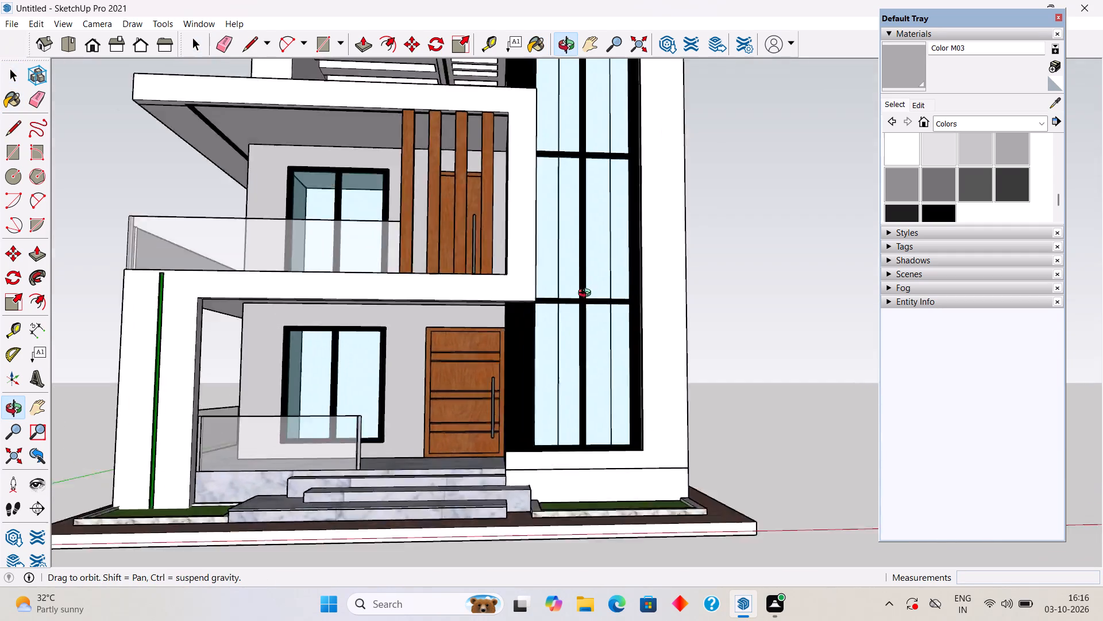
middle_drag(587, 294, 639, 366)
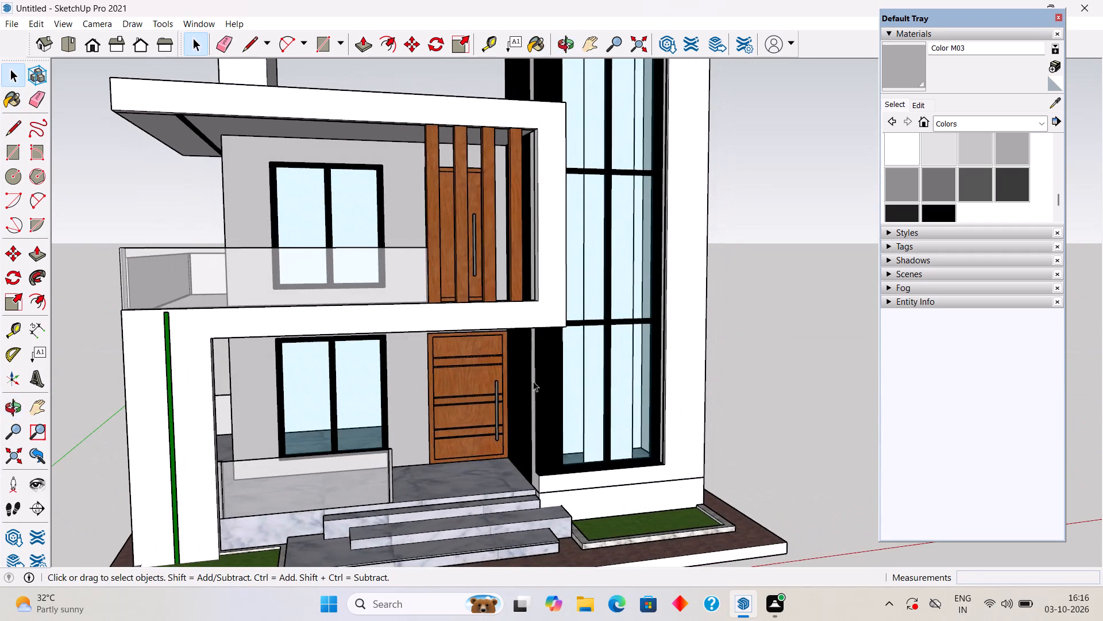
middle_drag(534, 278, 556, 198)
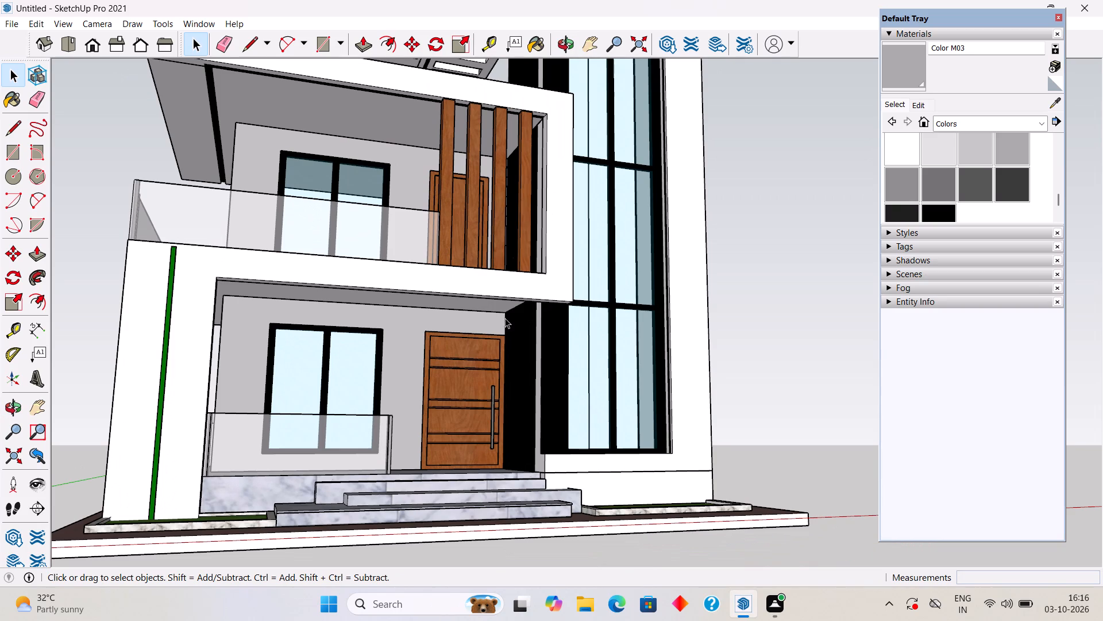
middle_drag(505, 329, 562, 207)
scroll(553, 233, up, 7)
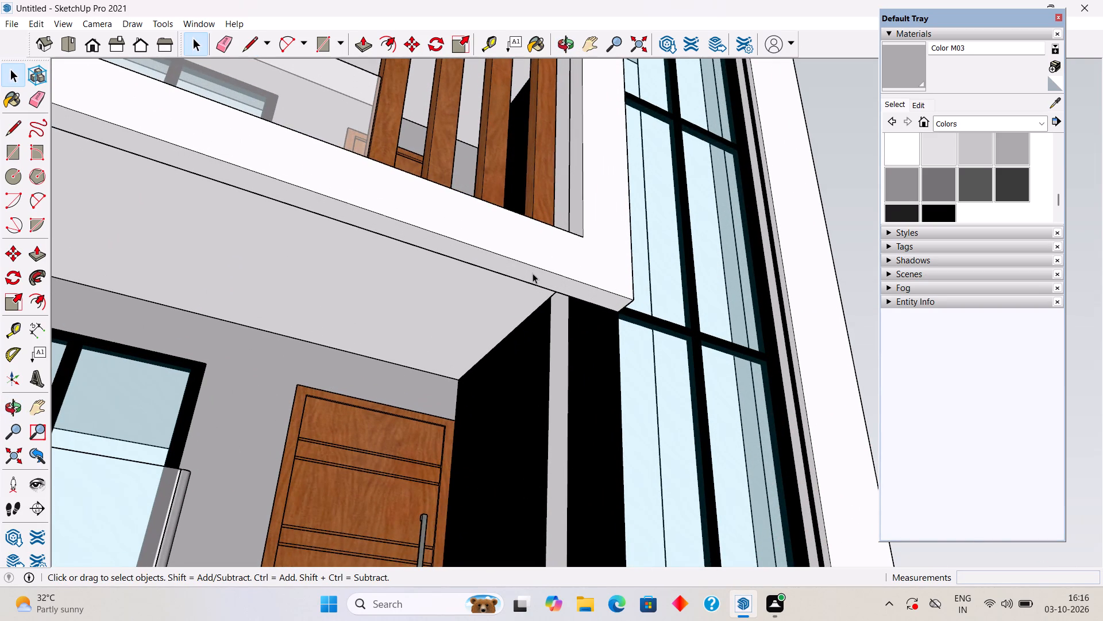
scroll(472, 340, down, 12)
middle_drag(473, 355, 804, 396)
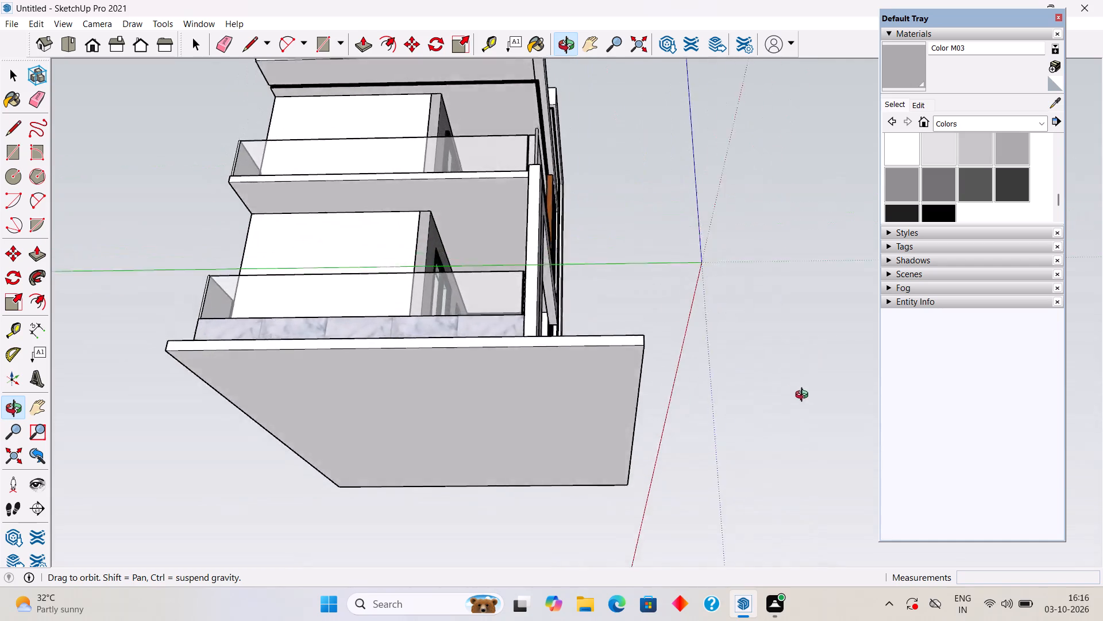
middle_drag(804, 396, 846, 431)
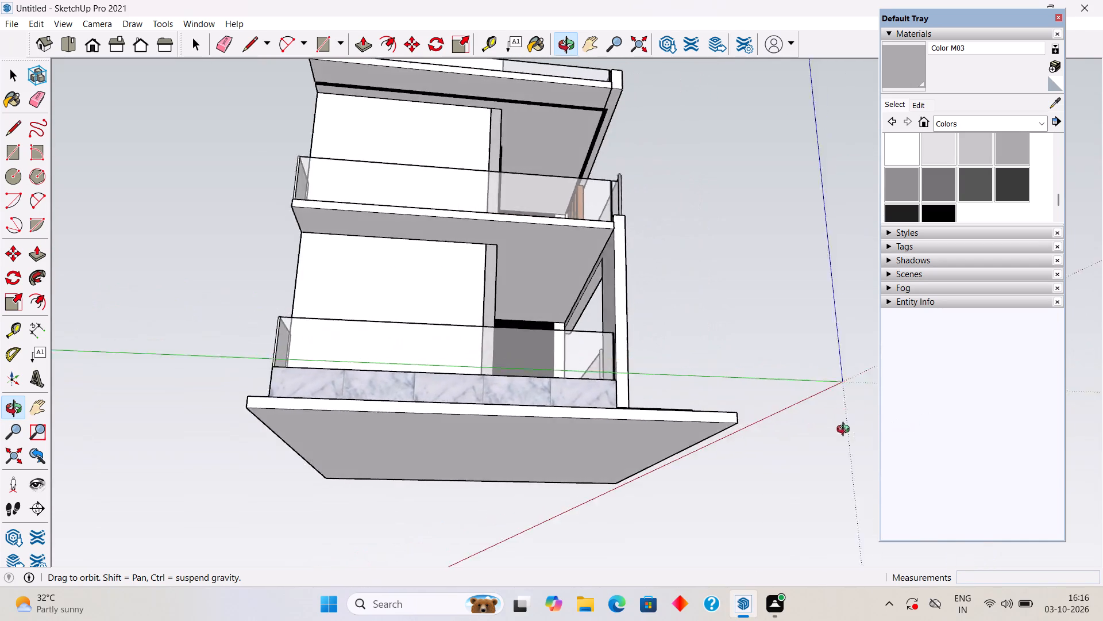
middle_drag(846, 431, 838, 422)
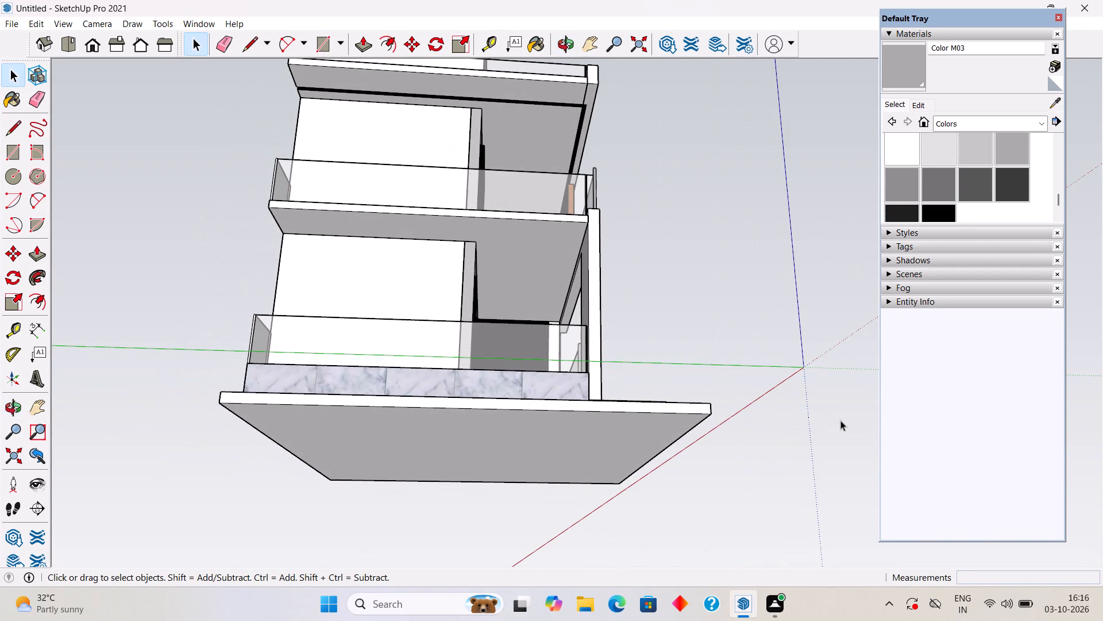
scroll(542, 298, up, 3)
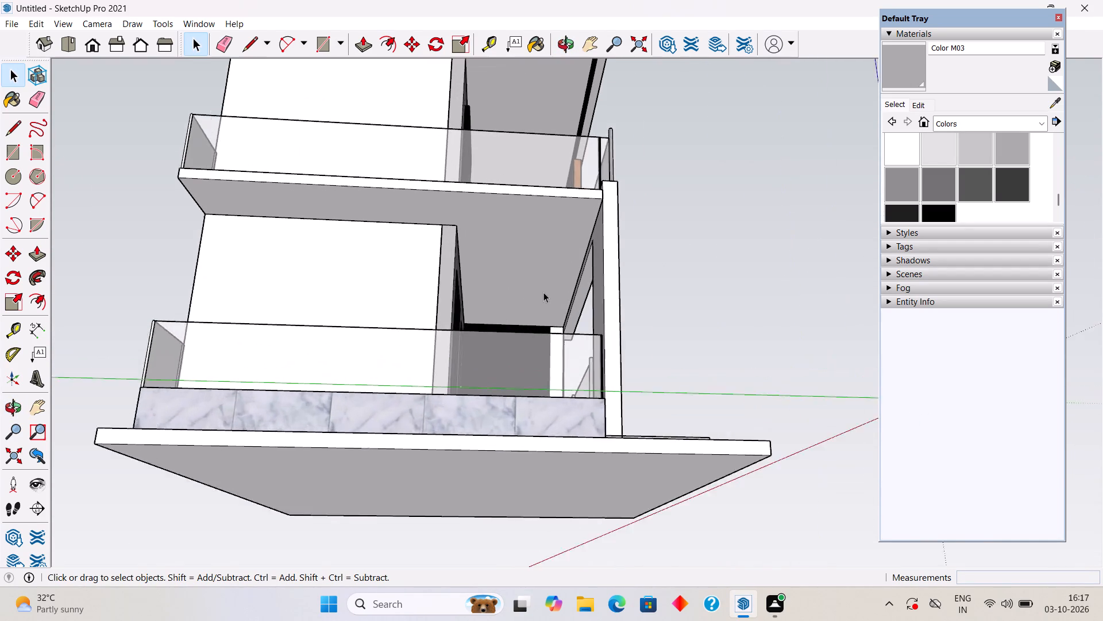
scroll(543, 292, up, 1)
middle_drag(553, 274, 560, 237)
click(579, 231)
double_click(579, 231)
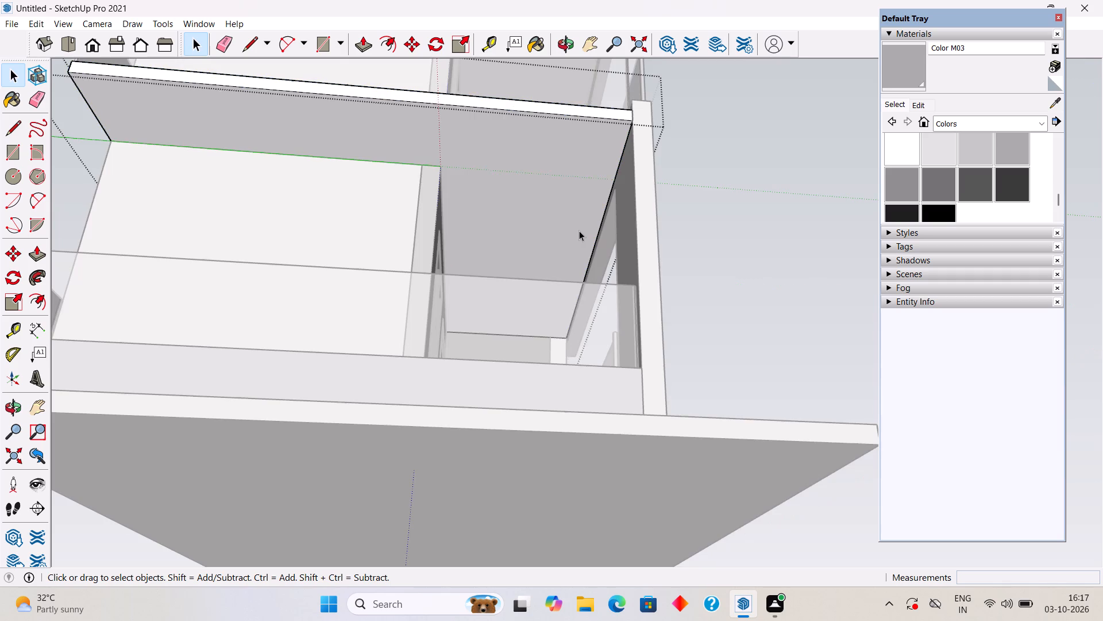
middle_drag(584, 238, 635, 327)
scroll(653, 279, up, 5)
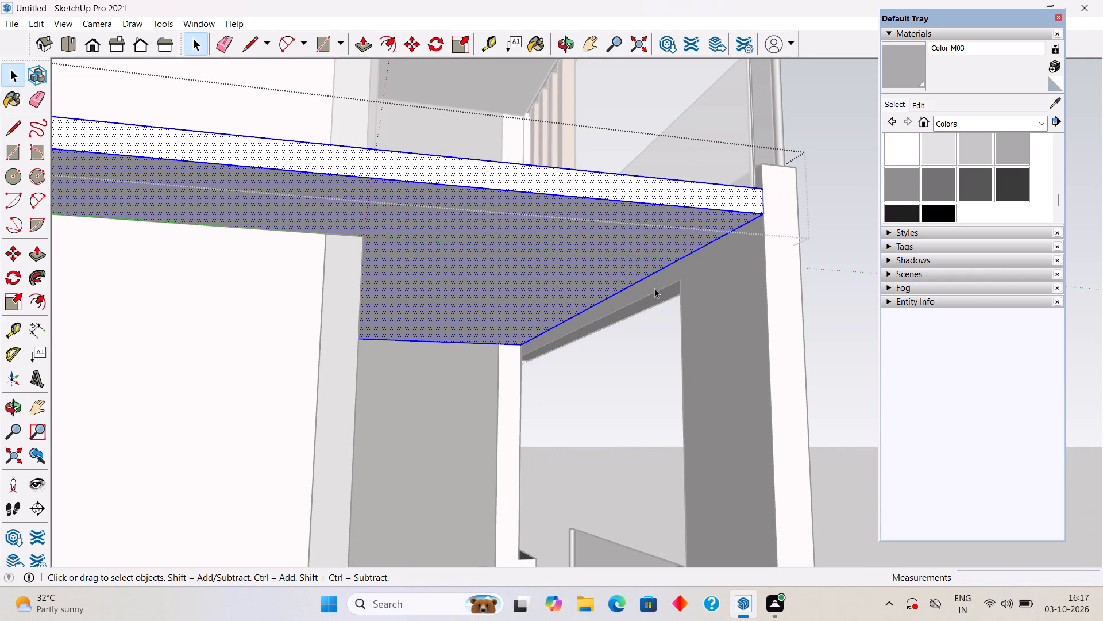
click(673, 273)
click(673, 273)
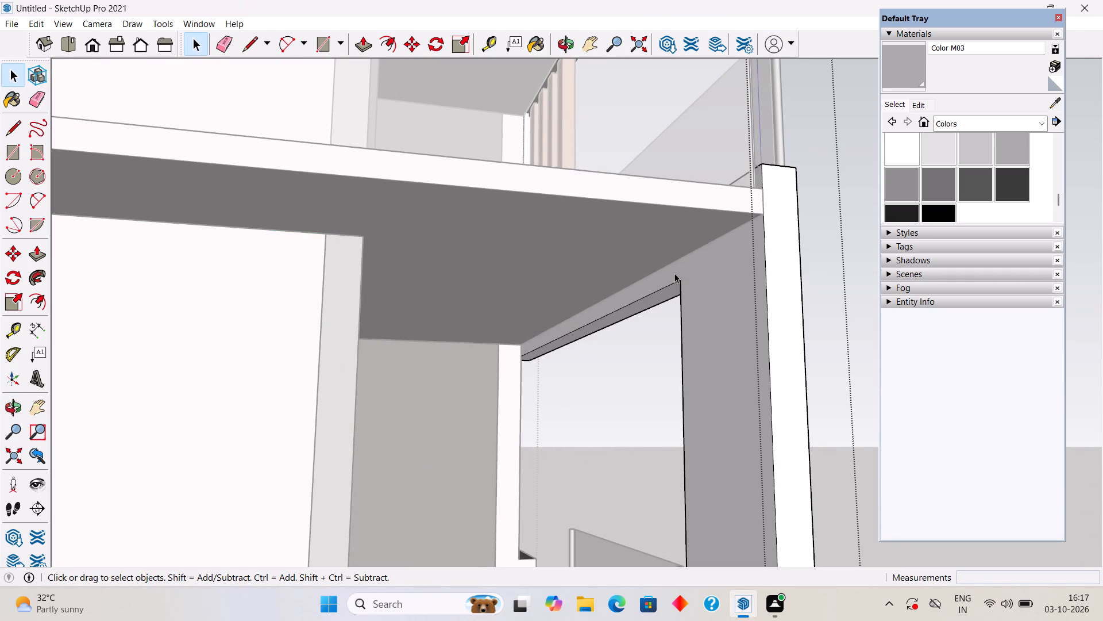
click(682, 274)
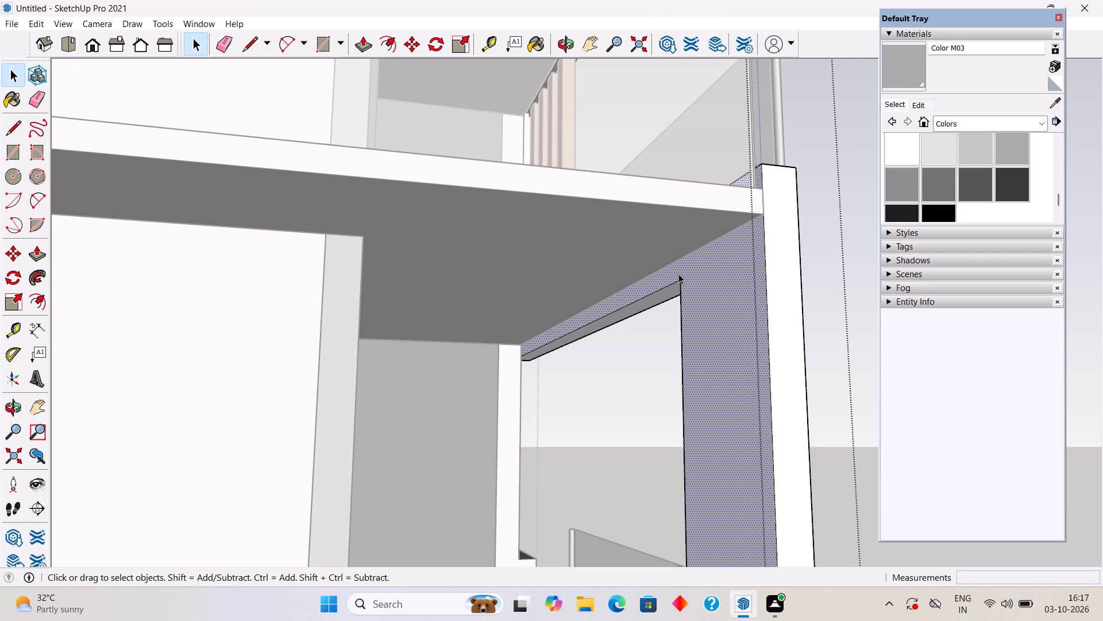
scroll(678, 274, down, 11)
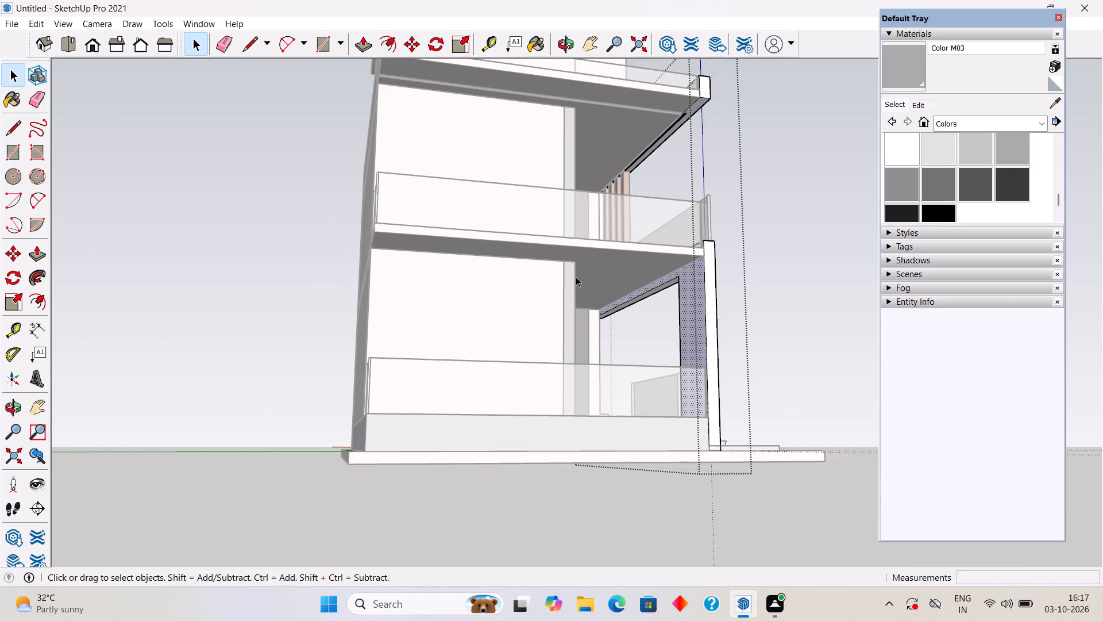
Push/Pull the underside of the first-floor balcony slab 6" downward to the lower edge of the front frame's beam.
scroll(672, 228, up, 4)
middle_drag(669, 283, 658, 253)
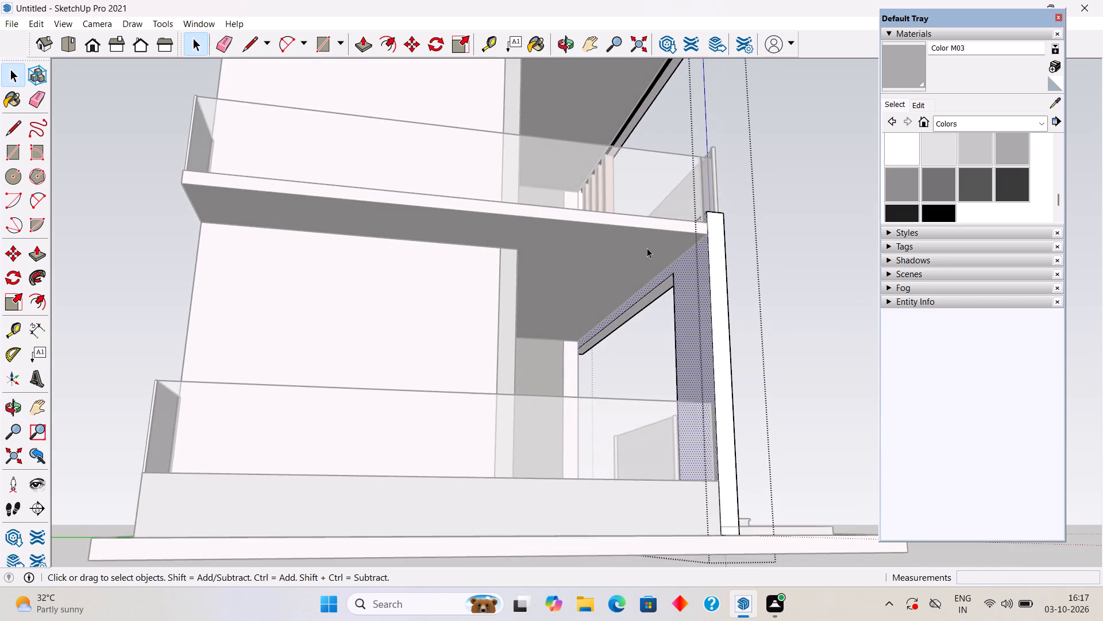
scroll(646, 250, up, 4)
triple_click(649, 253)
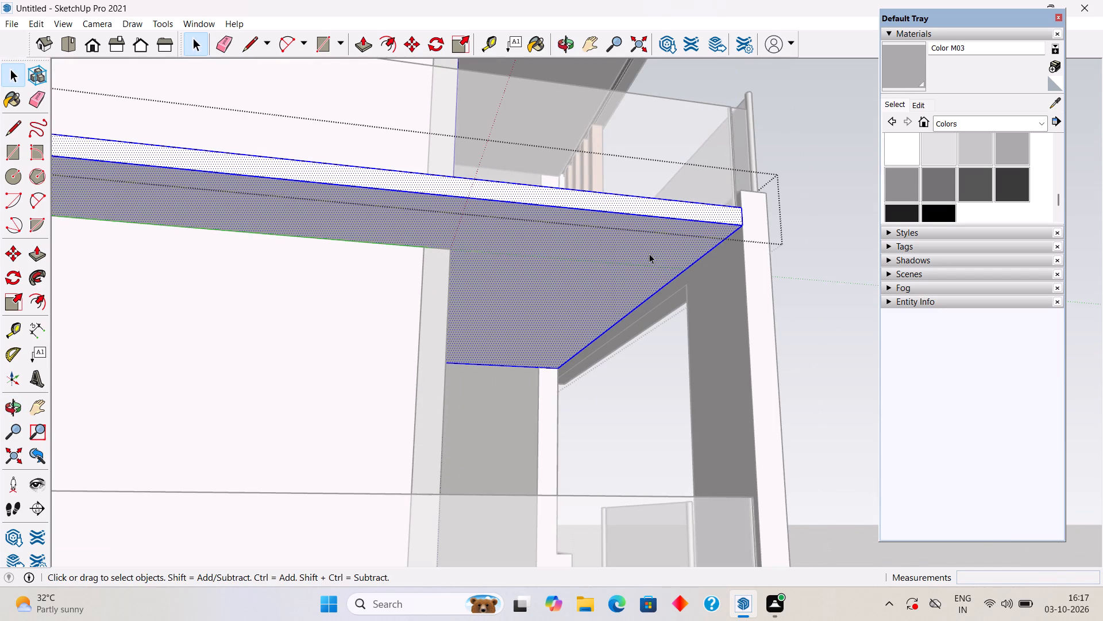
scroll(723, 259, up, 1)
middle_drag(724, 259, 631, 259)
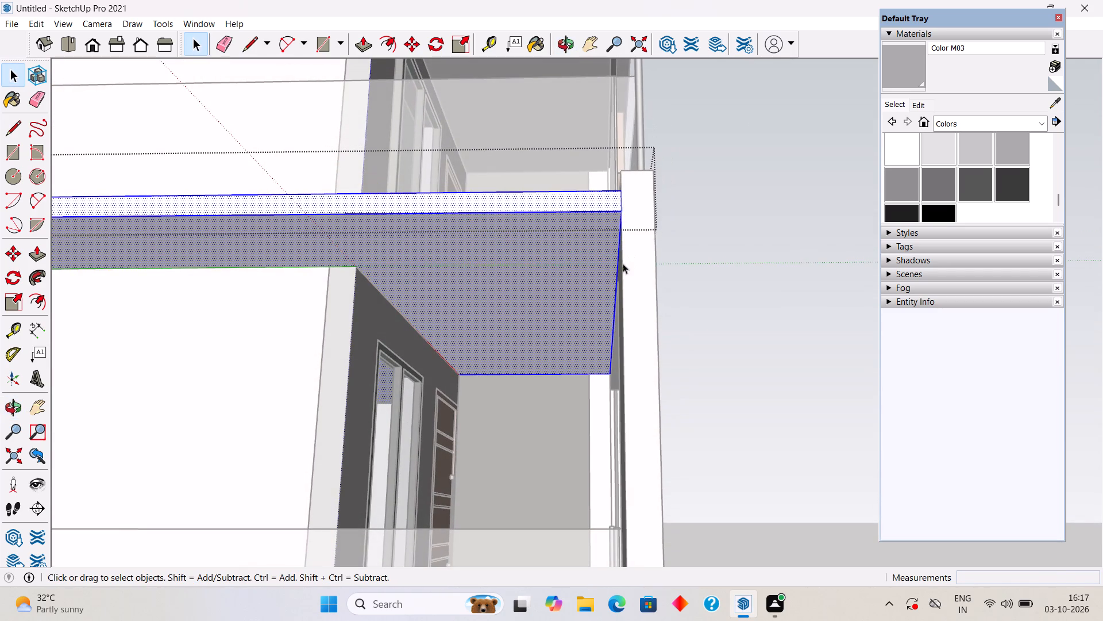
key(p)
click(586, 273)
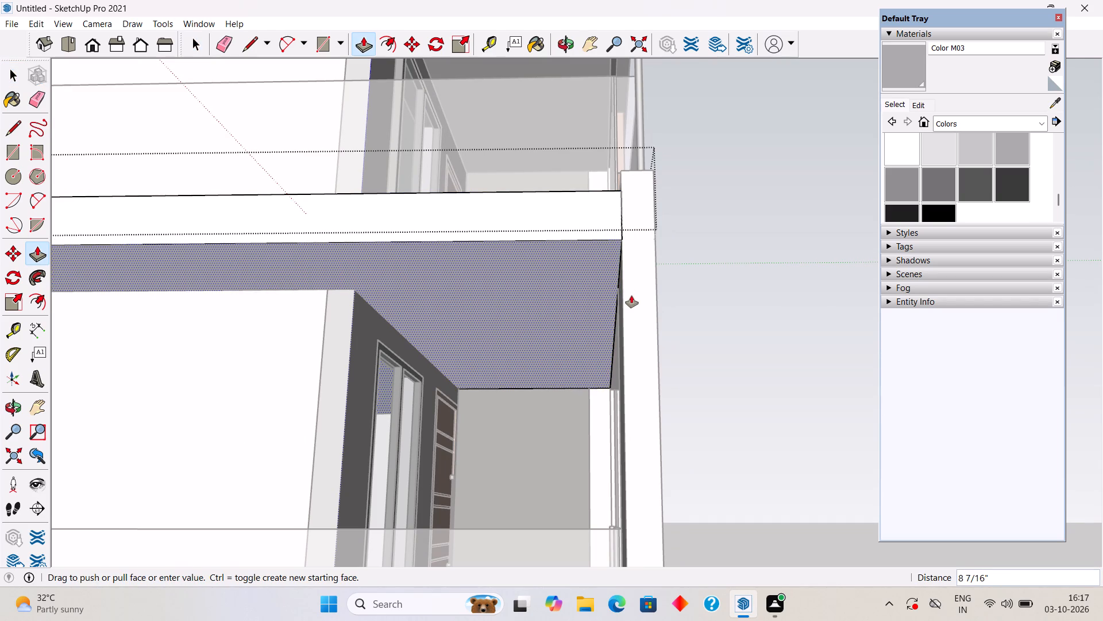
middle_drag(631, 296, 734, 289)
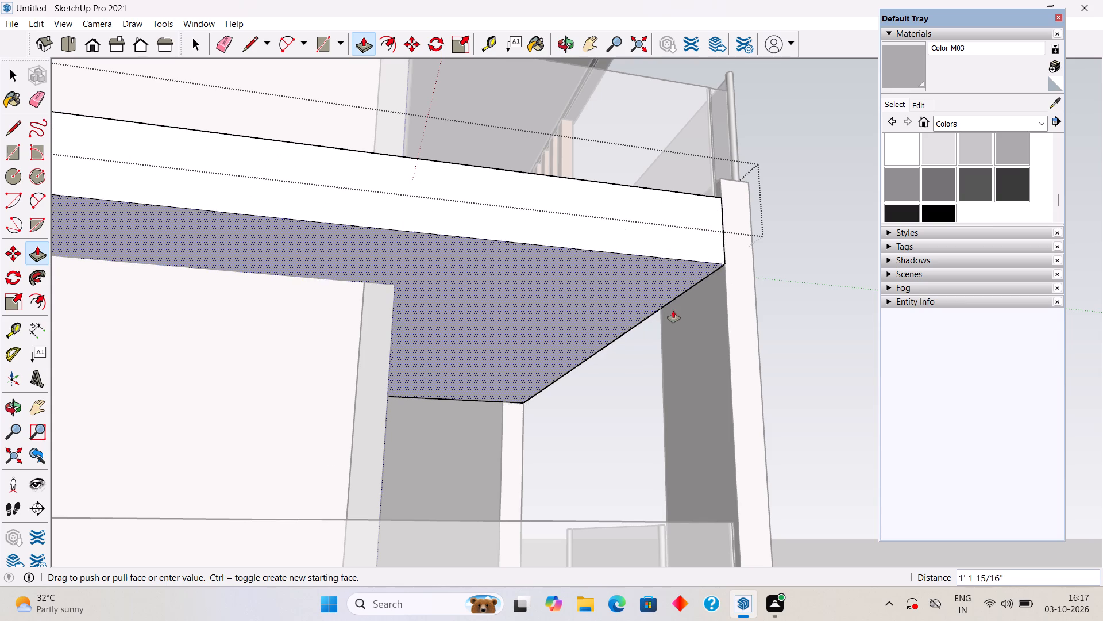
scroll(644, 308, up, 7)
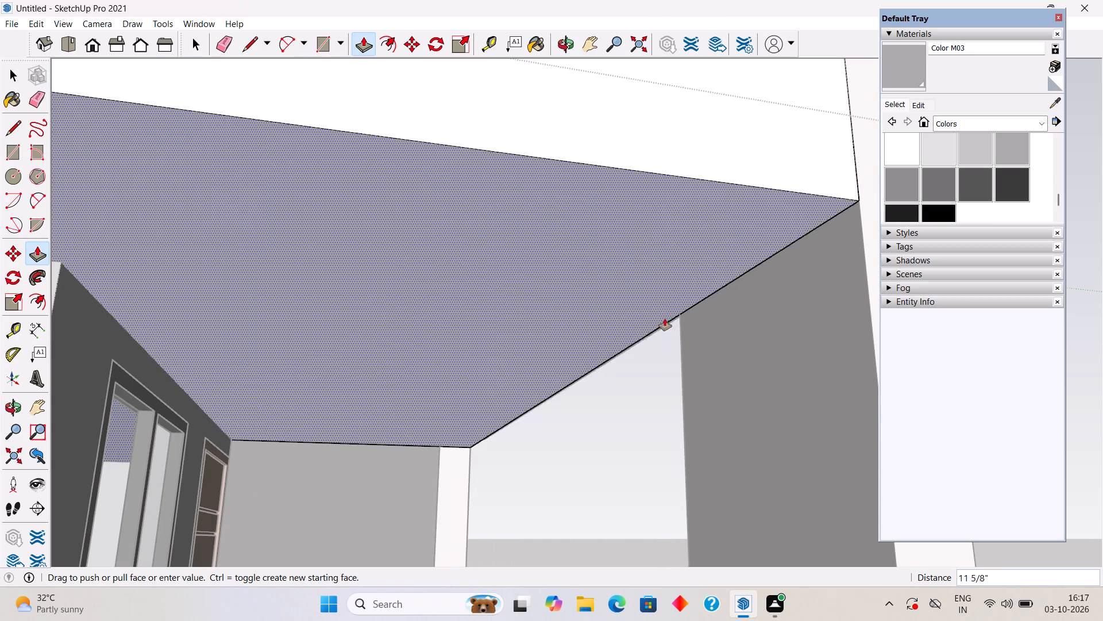
middle_drag(666, 312, 438, 290)
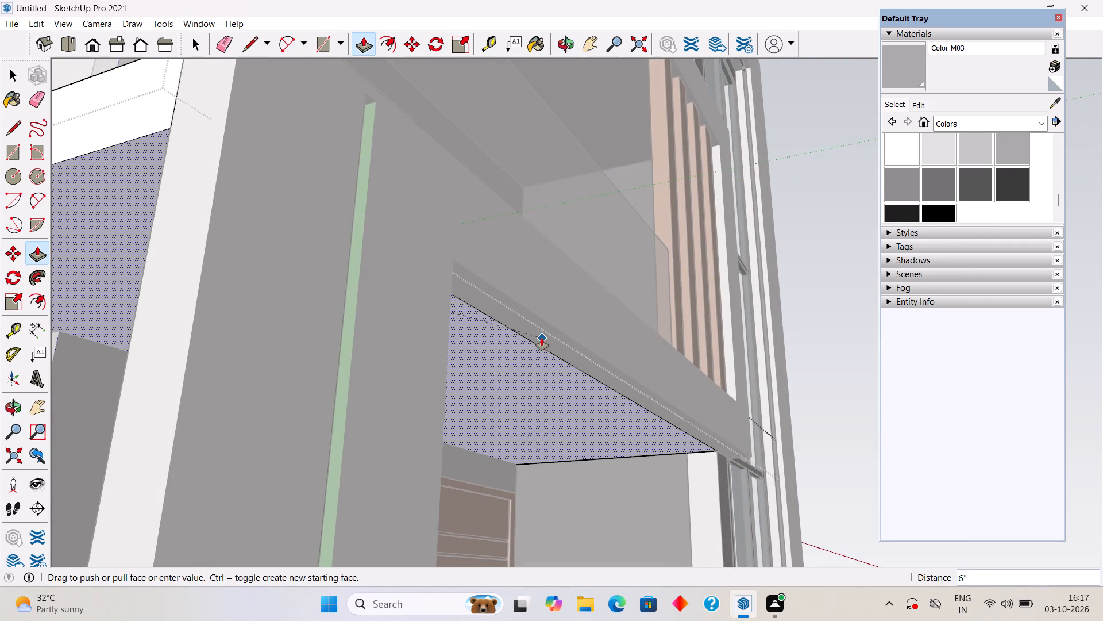
click(542, 338)
scroll(547, 333, down, 6)
key(space)
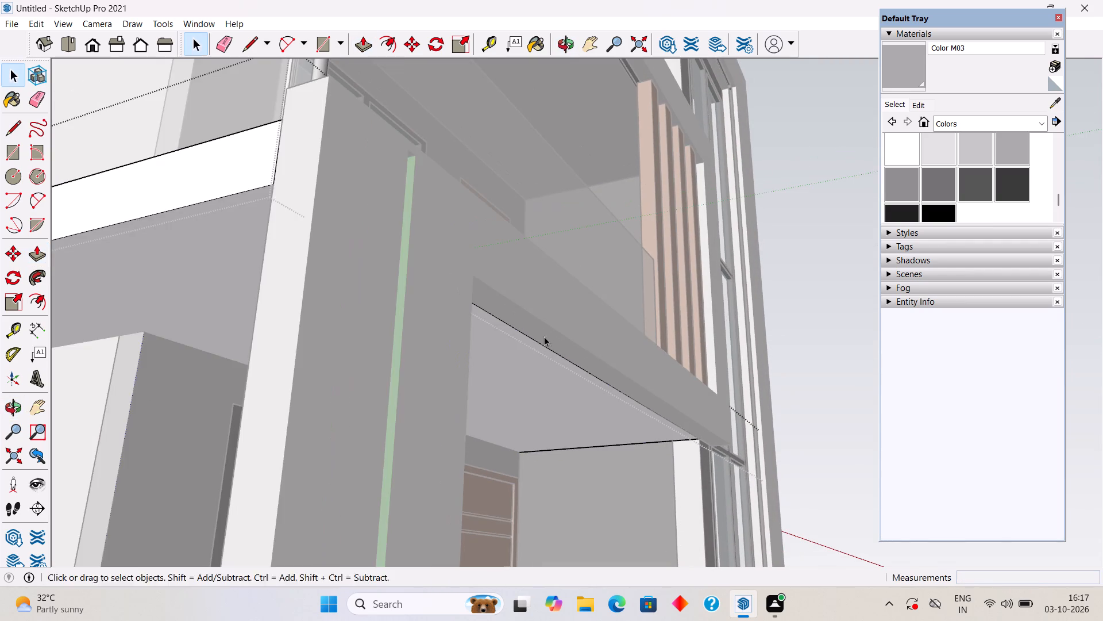
middle_drag(542, 337, 381, 293)
scroll(381, 293, down, 9)
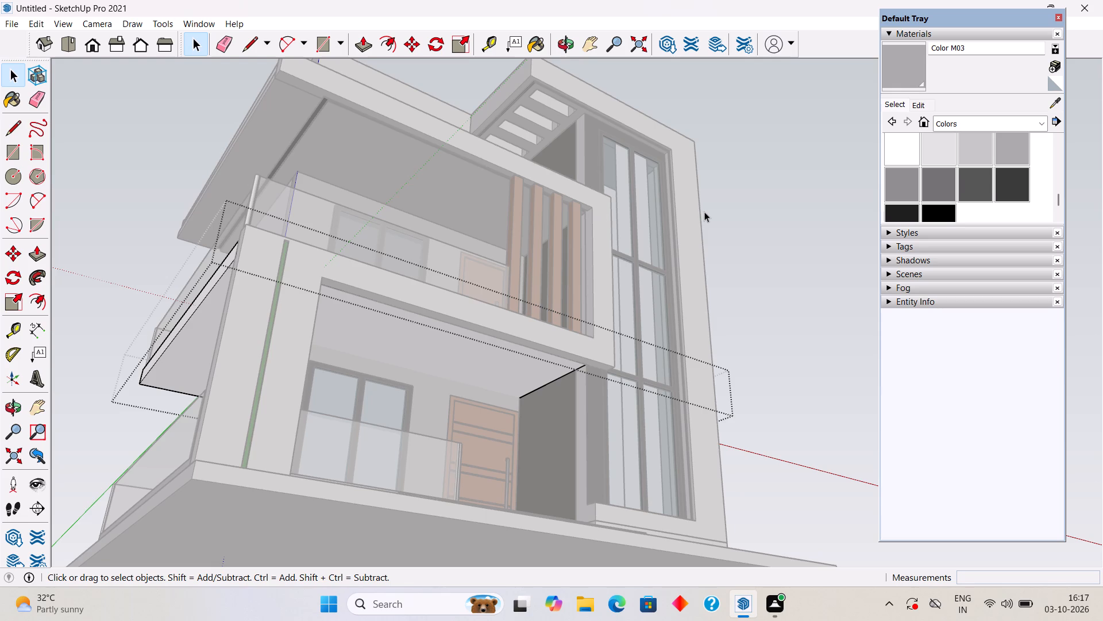
click(704, 212)
scroll(638, 312, down, 1)
middle_drag(638, 312, 876, 480)
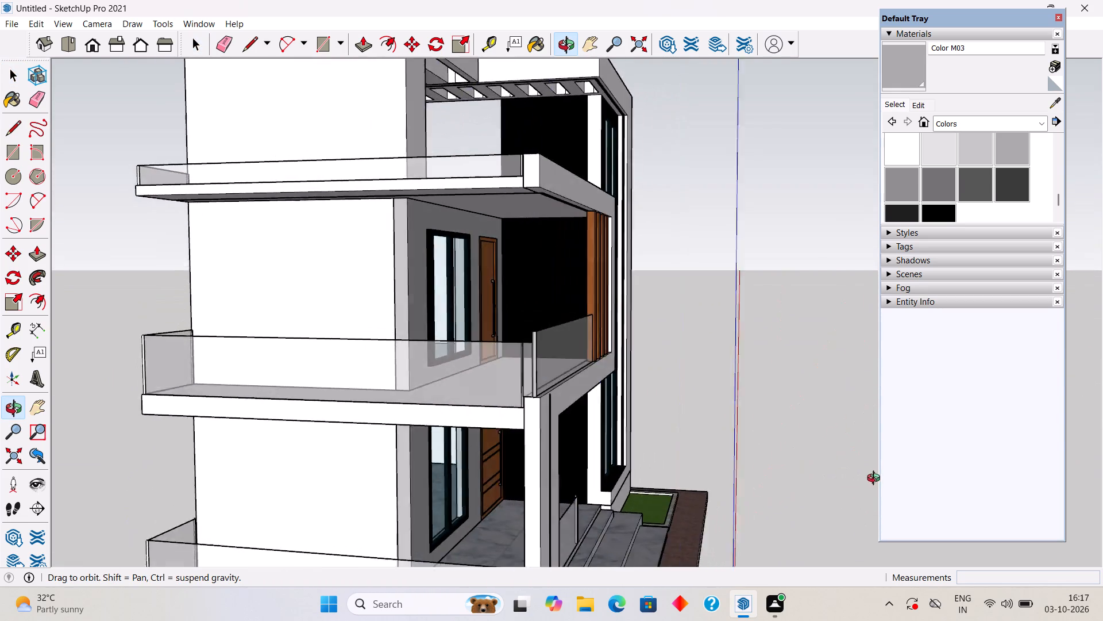
middle_drag(876, 480, 486, 403)
scroll(517, 404, up, 5)
scroll(533, 371, down, 10)
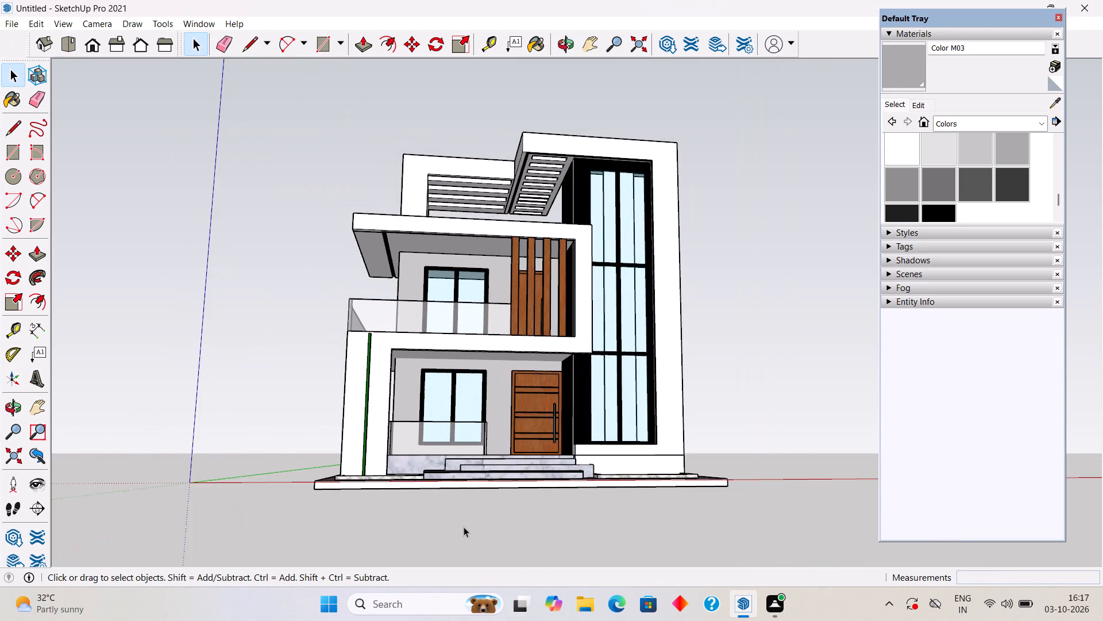
Examine the front facade, the side balconies and the first-floor balcony slab's underside from above and below.
middle_drag(469, 533, 1031, 478)
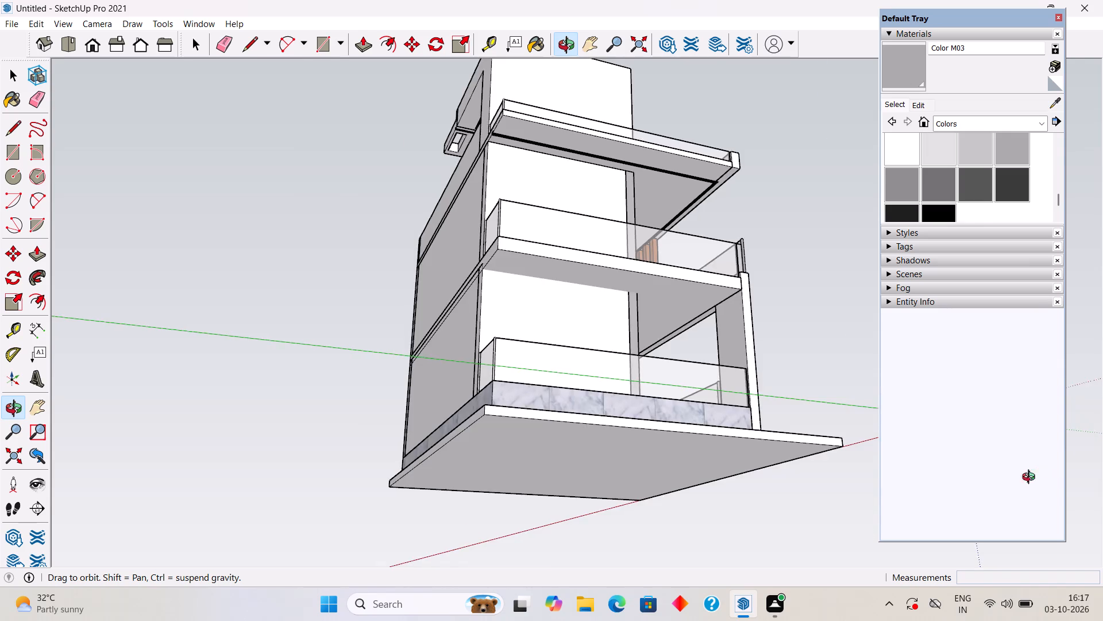
middle_drag(1031, 478, 438, 491)
middle_drag(597, 415, 435, 404)
middle_drag(464, 370, 518, 235)
middle_drag(455, 370, 656, 546)
scroll(476, 347, up, 5)
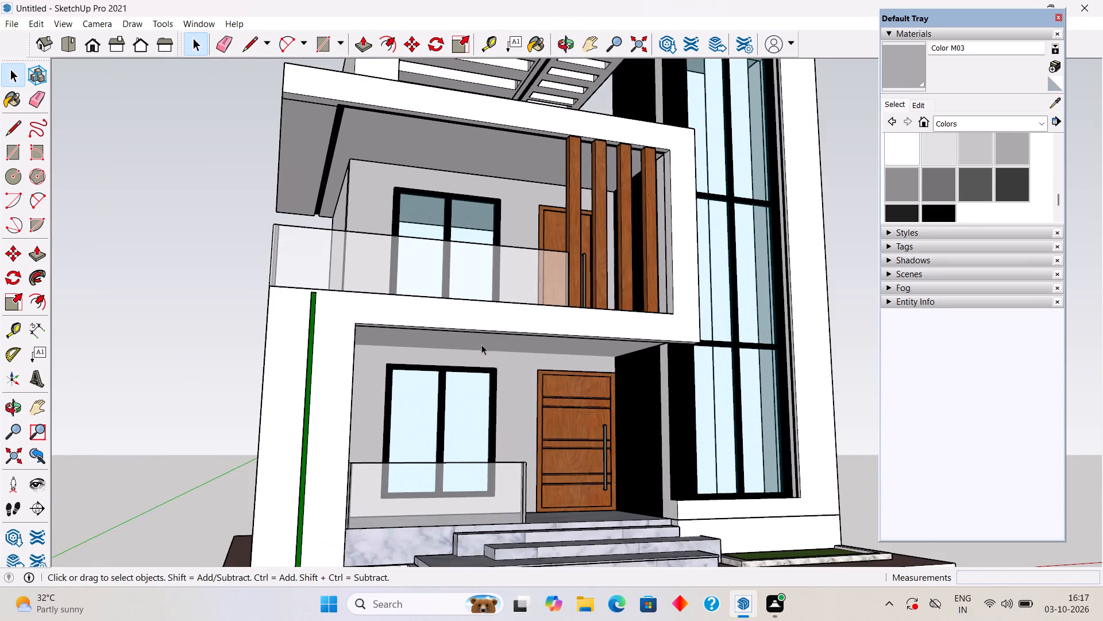
scroll(523, 352, up, 3)
middle_drag(541, 337, 683, 496)
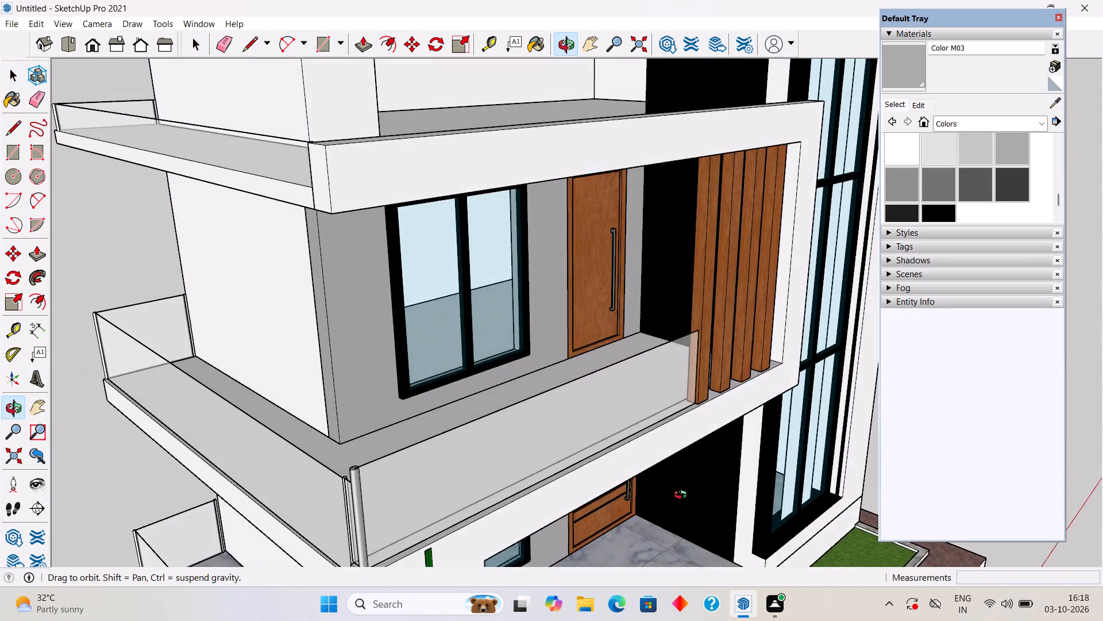
middle_drag(683, 496, 820, 283)
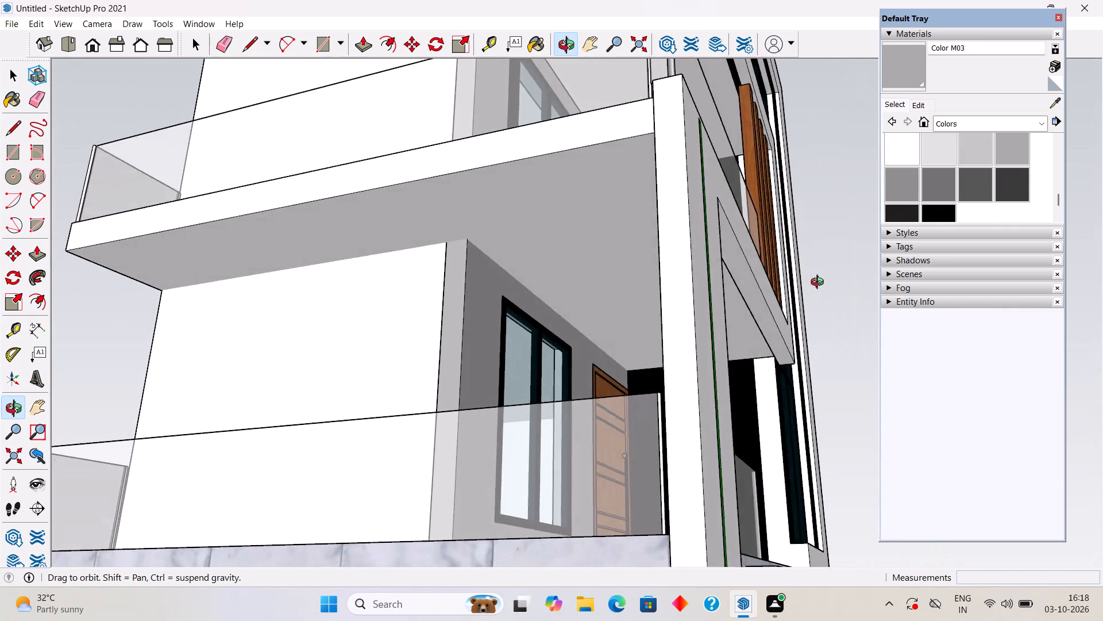
middle_drag(820, 283, 827, 250)
scroll(827, 238, down, 3)
scroll(479, 238, down, 7)
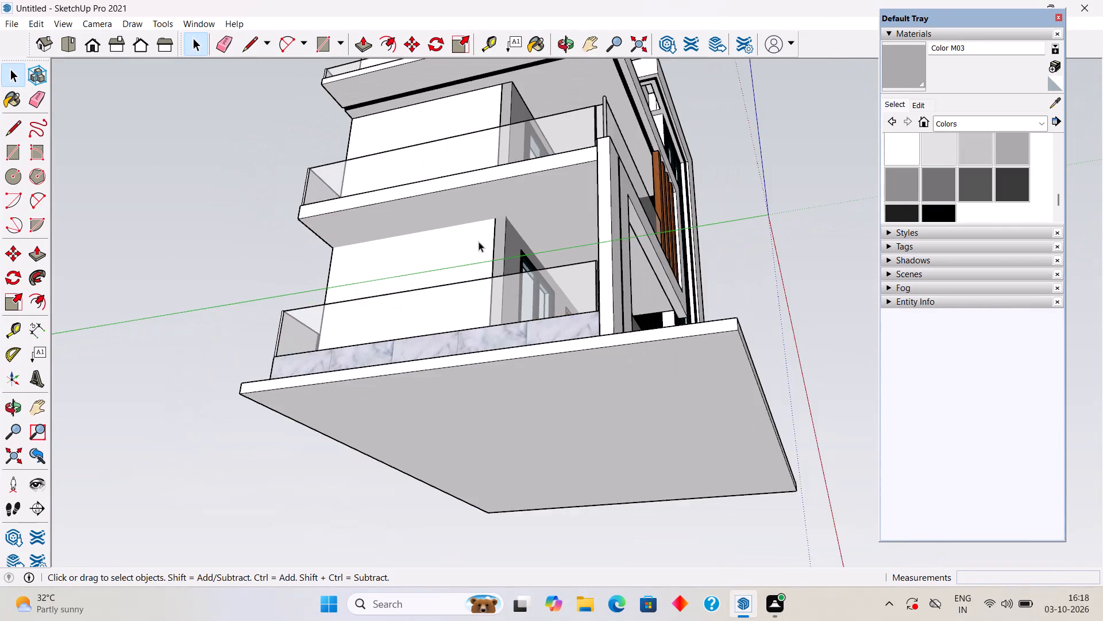
Open the first-floor balcony slab for editing and select all its connected geometry.
scroll(592, 95, up, 4)
middle_drag(525, 228, 701, 228)
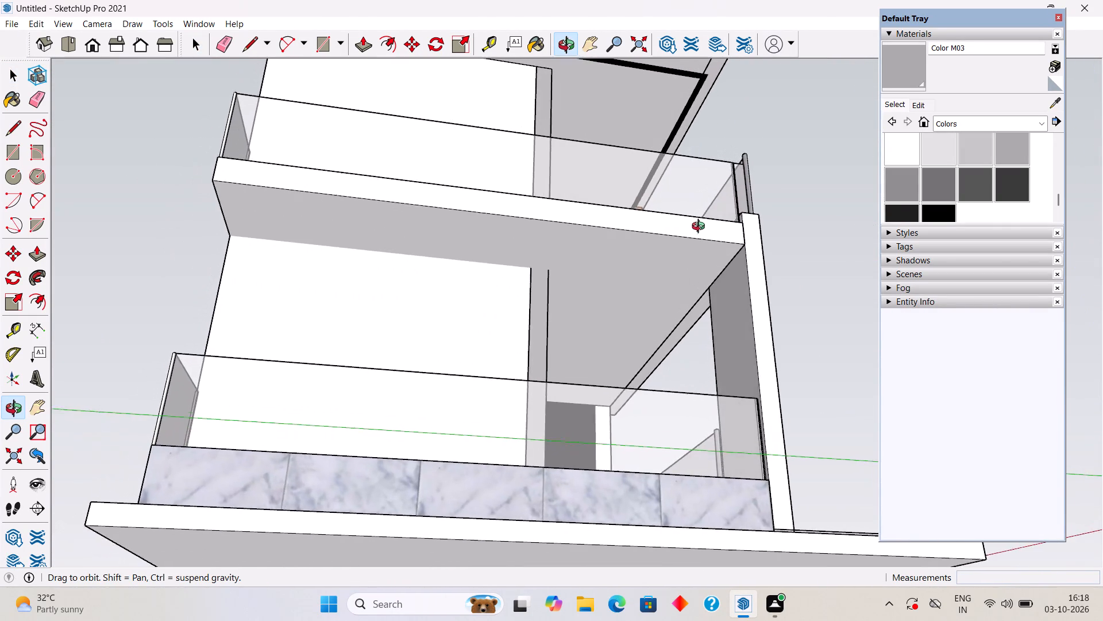
middle_drag(701, 228, 708, 195)
scroll(695, 247, up, 3)
scroll(696, 251, down, 1)
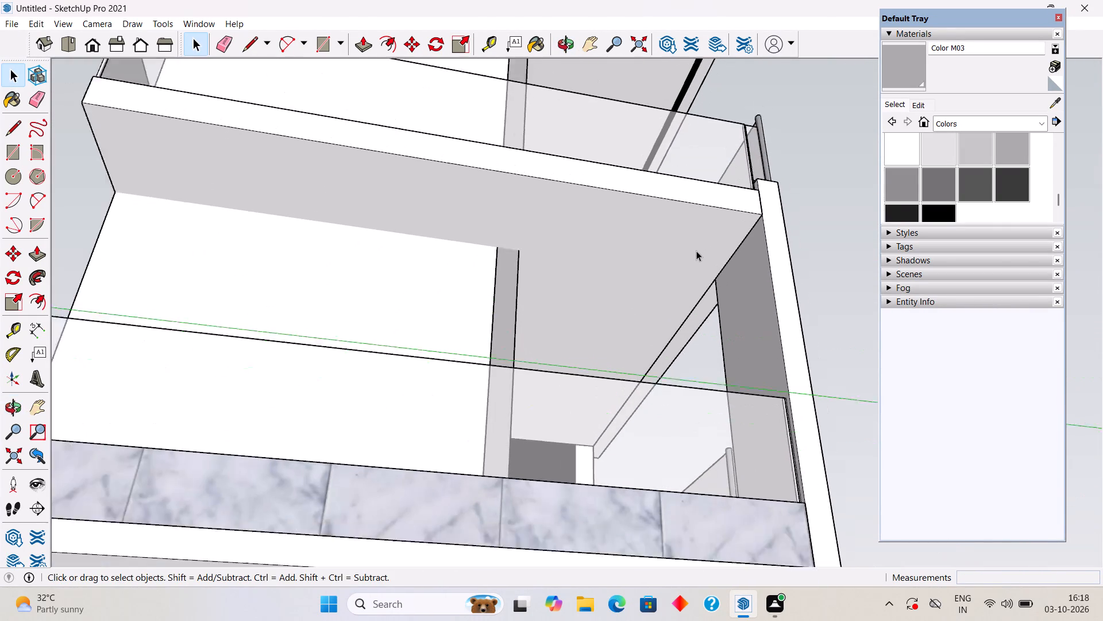
scroll(696, 251, down, 2)
middle_drag(491, 185, 493, 152)
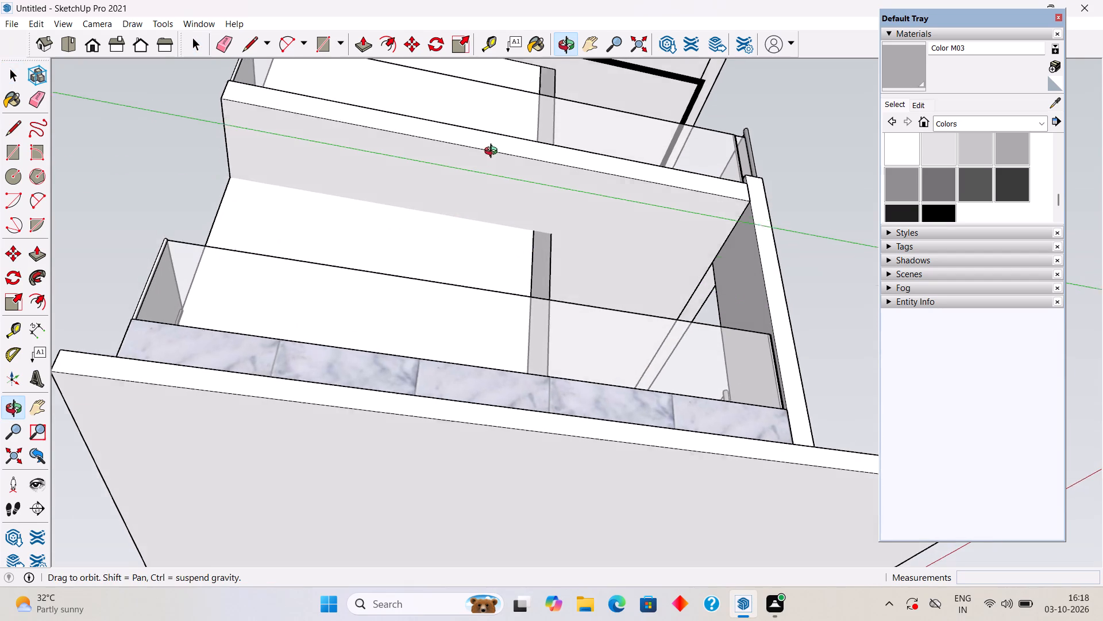
middle_drag(493, 152, 494, 151)
triple_click(470, 186)
scroll(471, 186, up, 2)
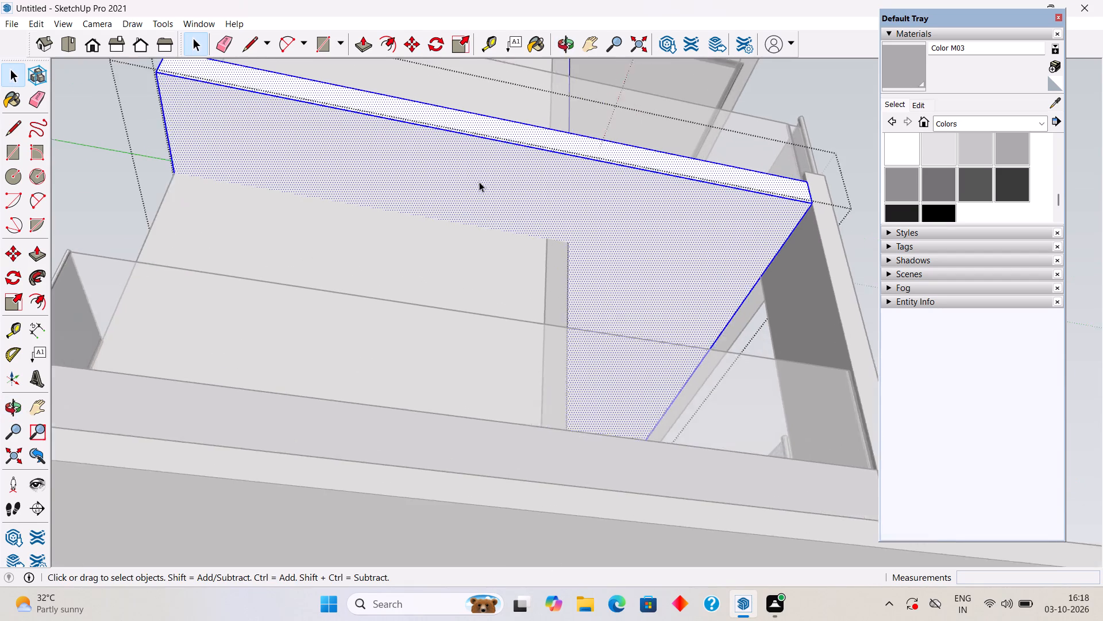
scroll(479, 182, up, 1)
scroll(480, 181, down, 2)
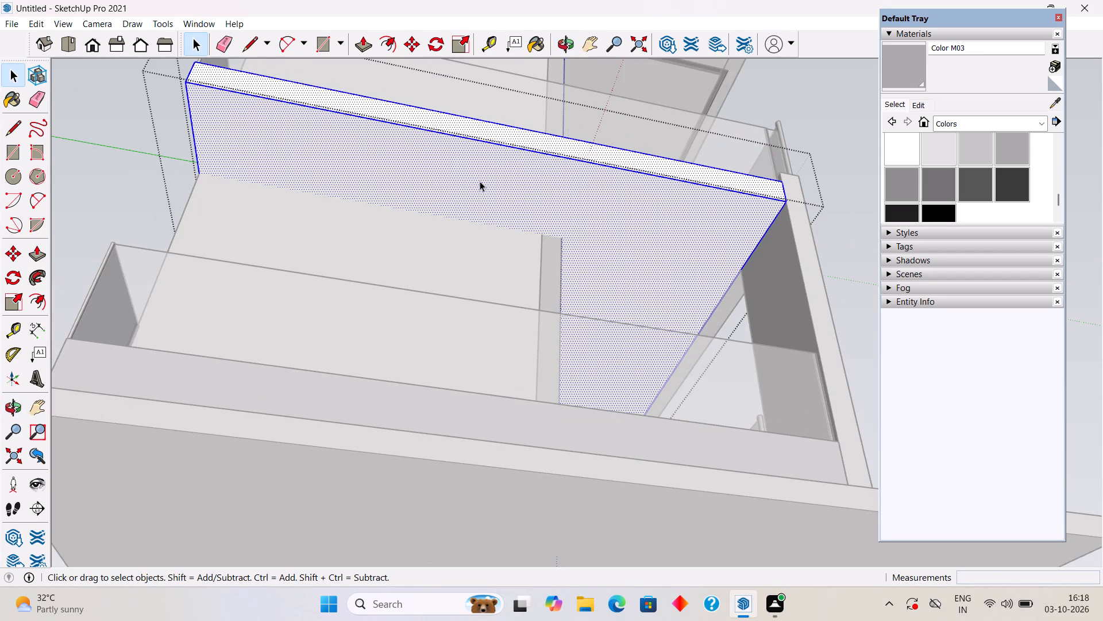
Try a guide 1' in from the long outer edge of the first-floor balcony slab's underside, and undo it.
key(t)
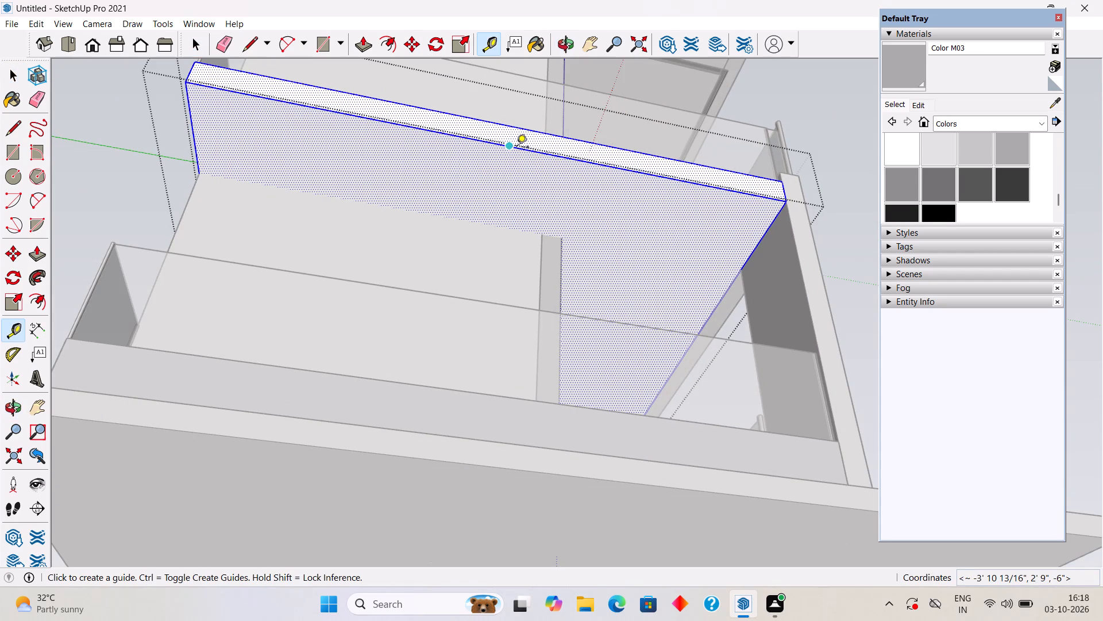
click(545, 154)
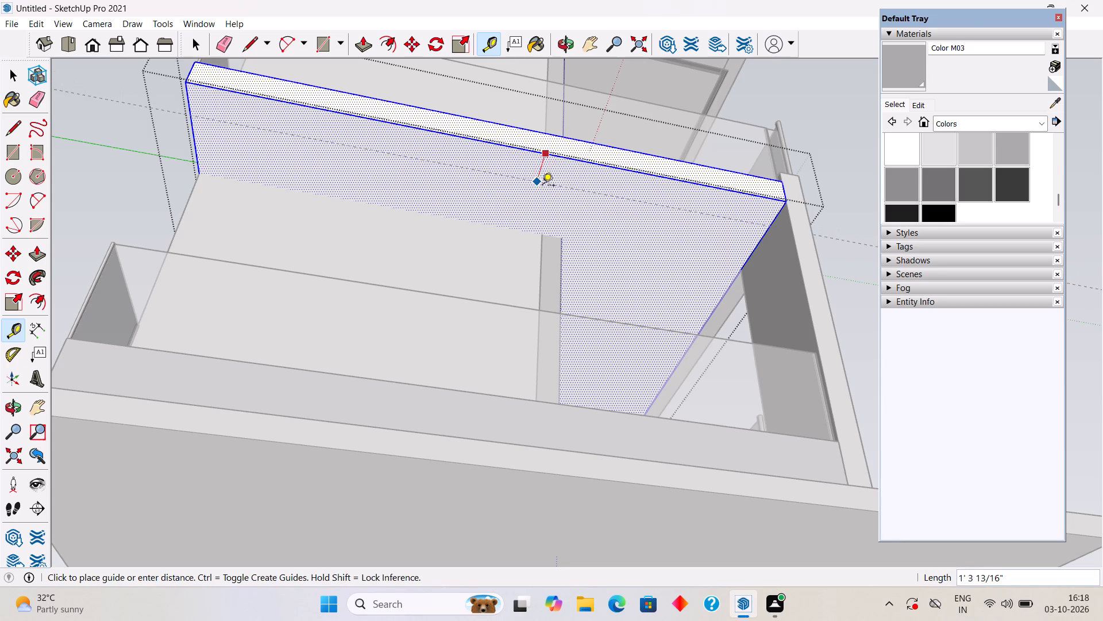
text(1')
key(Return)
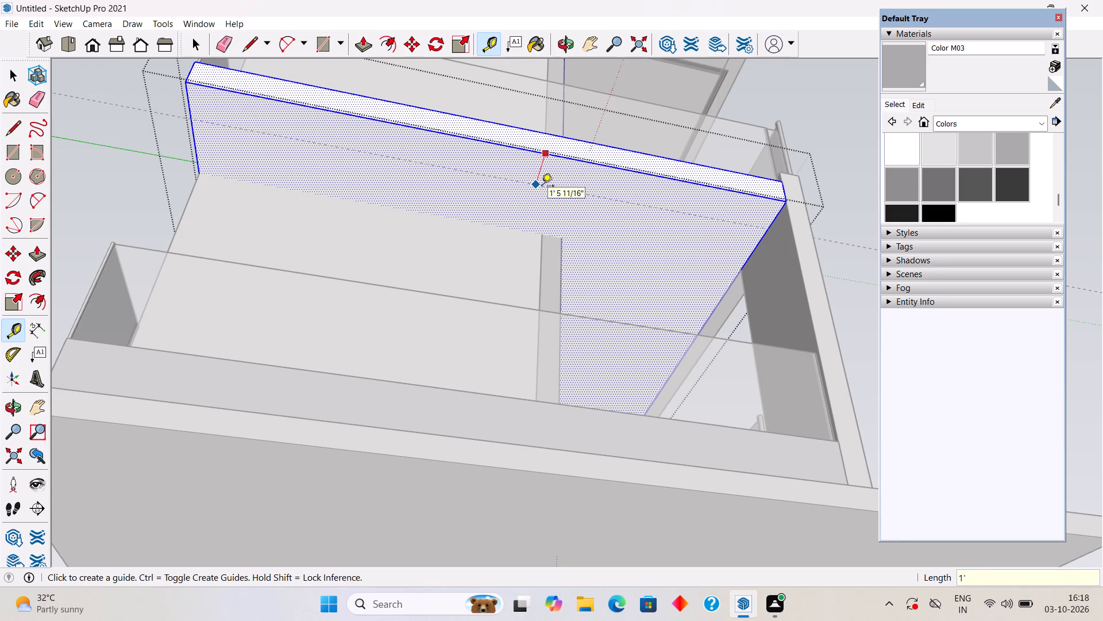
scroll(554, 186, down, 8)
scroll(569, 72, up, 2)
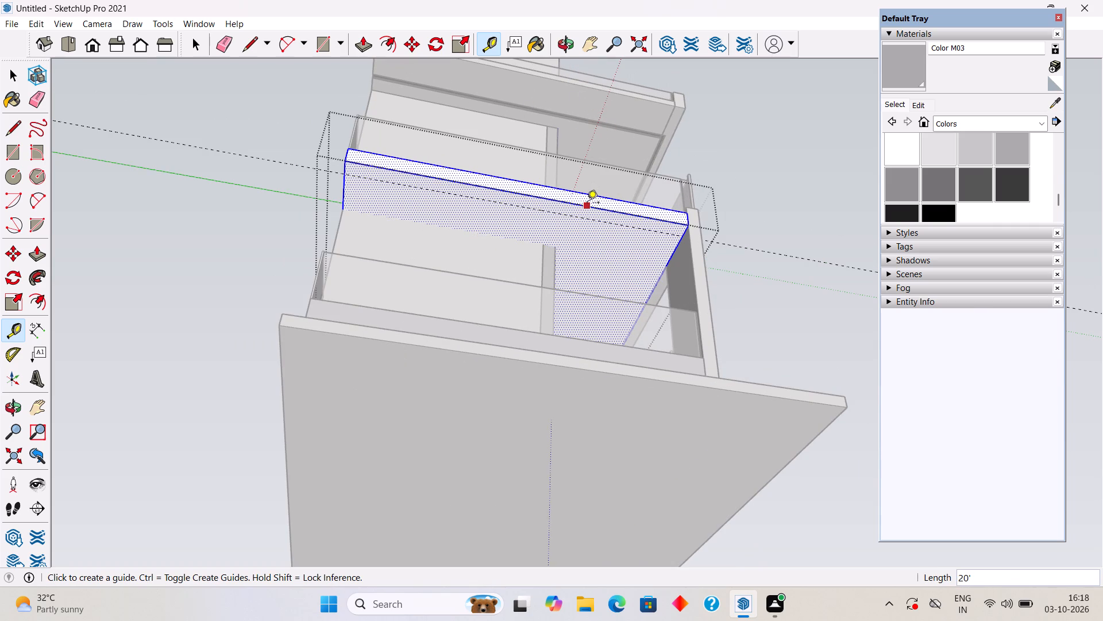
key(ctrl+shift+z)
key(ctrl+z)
Place a guide 2' in from the slab underside's long outer edge, and a second one 3" from it towards that edge.
scroll(587, 202, up, 5)
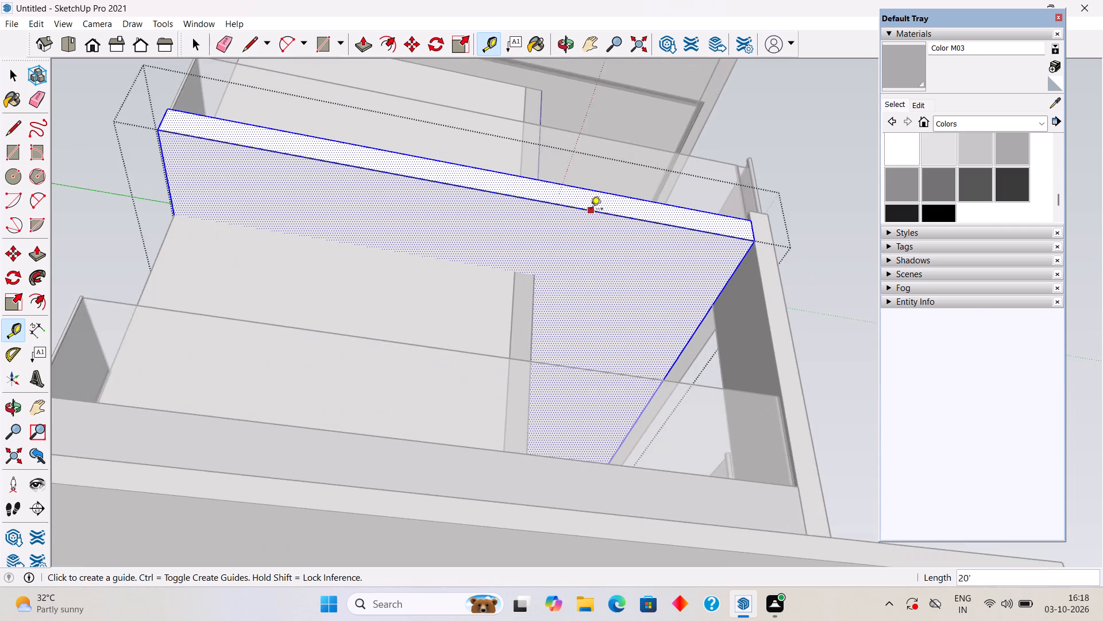
scroll(591, 210, up, 3)
click(591, 210)
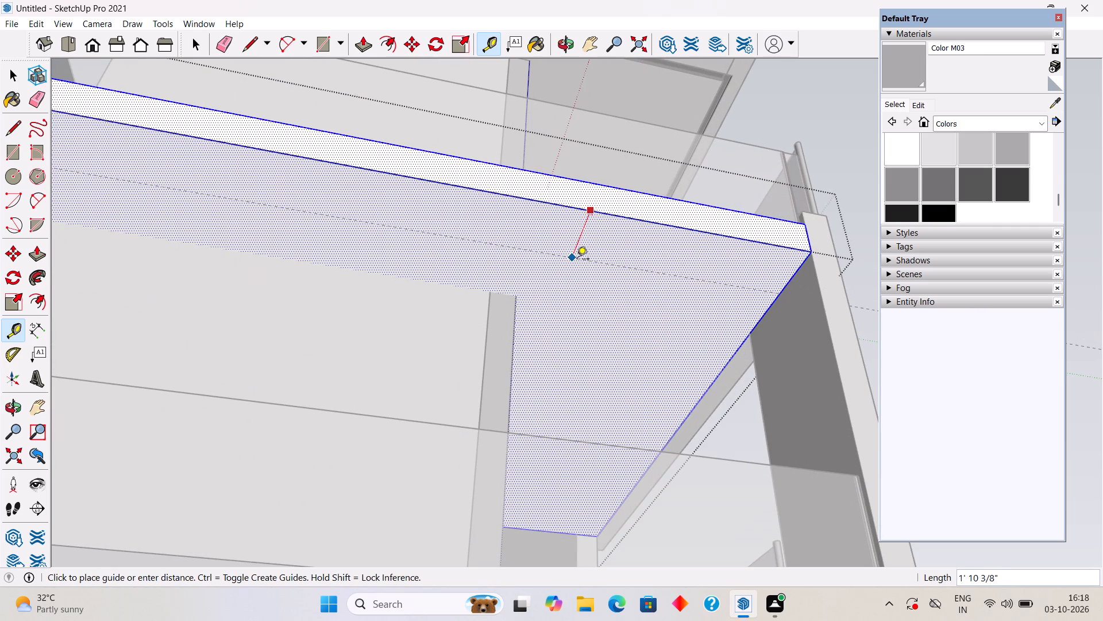
text(2')
key(Return)
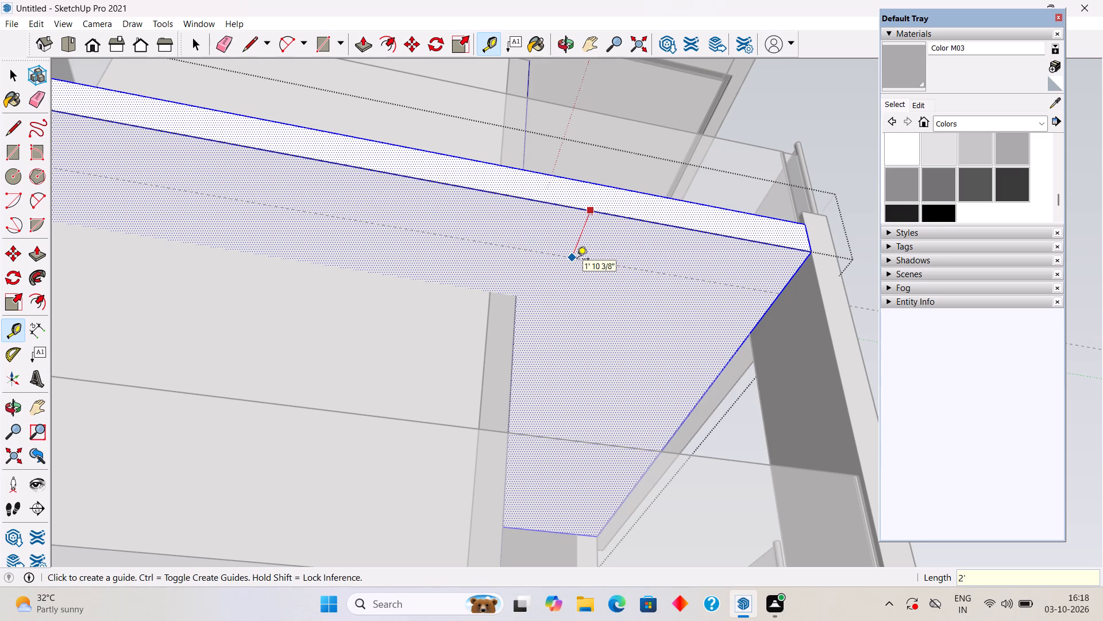
click(576, 260)
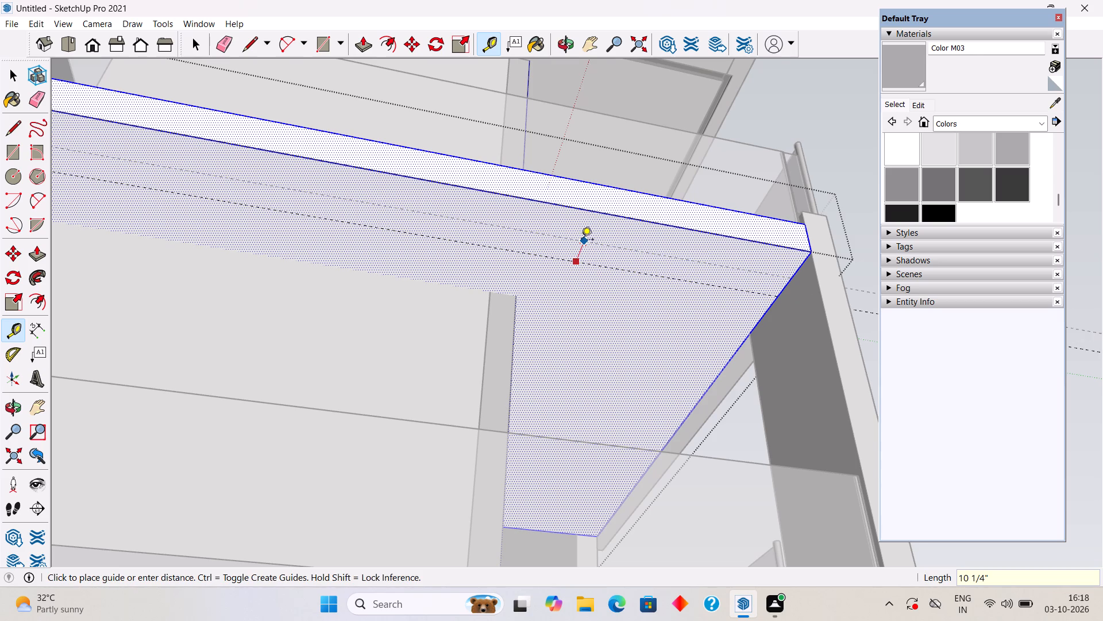
text(3")
key(Return)
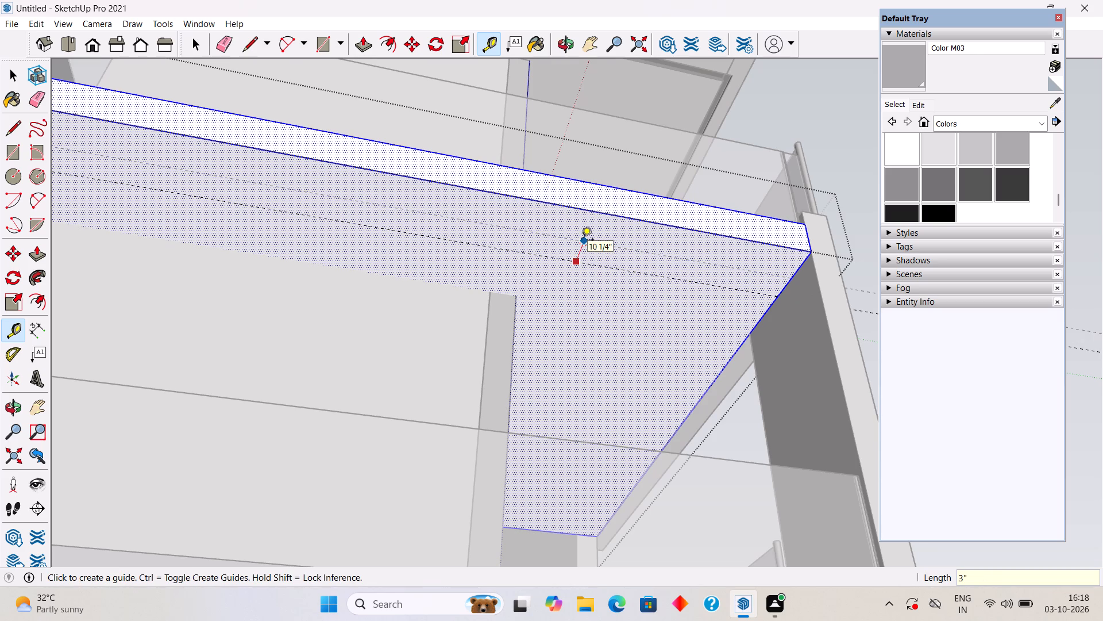
key(space)
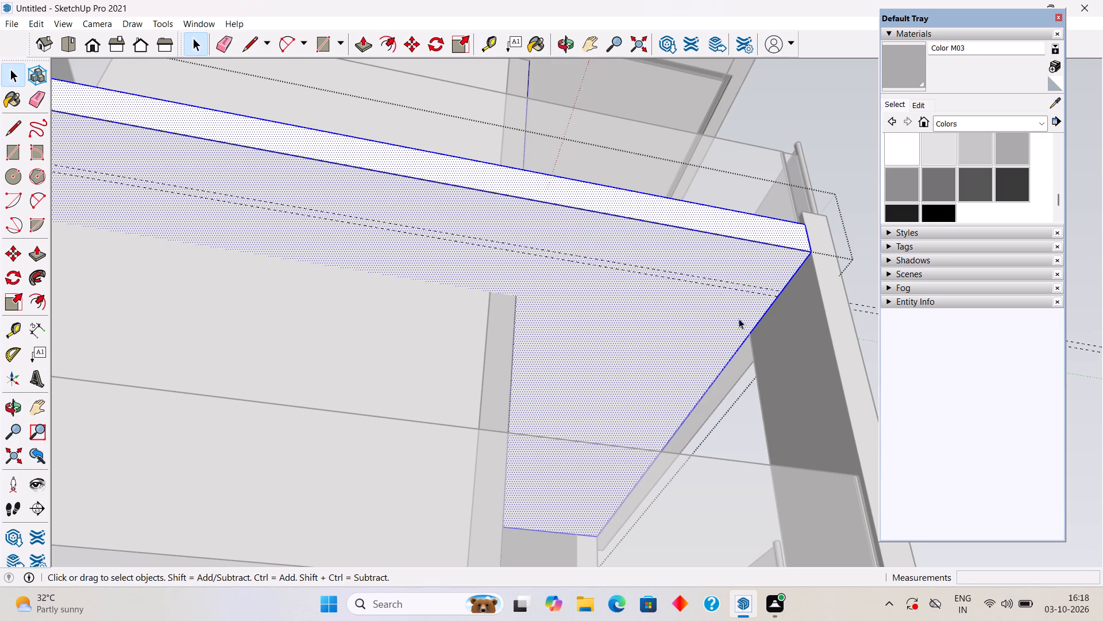
Place a guide 3" in from the front edge of the first-floor balcony slab's underside.
scroll(754, 329, up, 3)
middle_drag(689, 337, 591, 329)
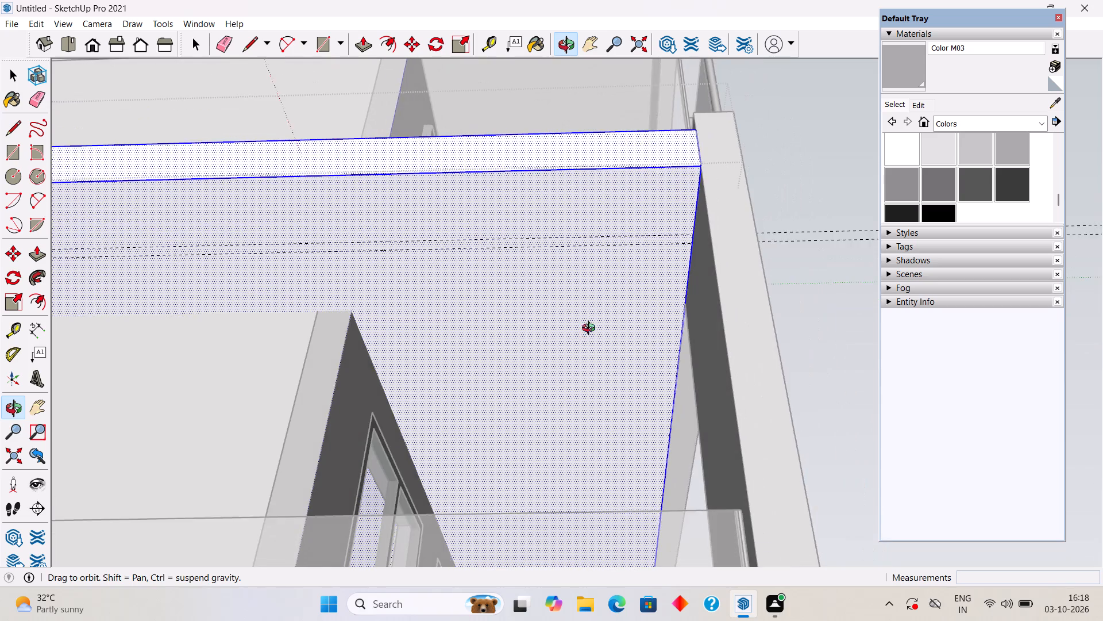
middle_drag(591, 329, 591, 329)
scroll(685, 361, up, 9)
key(t)
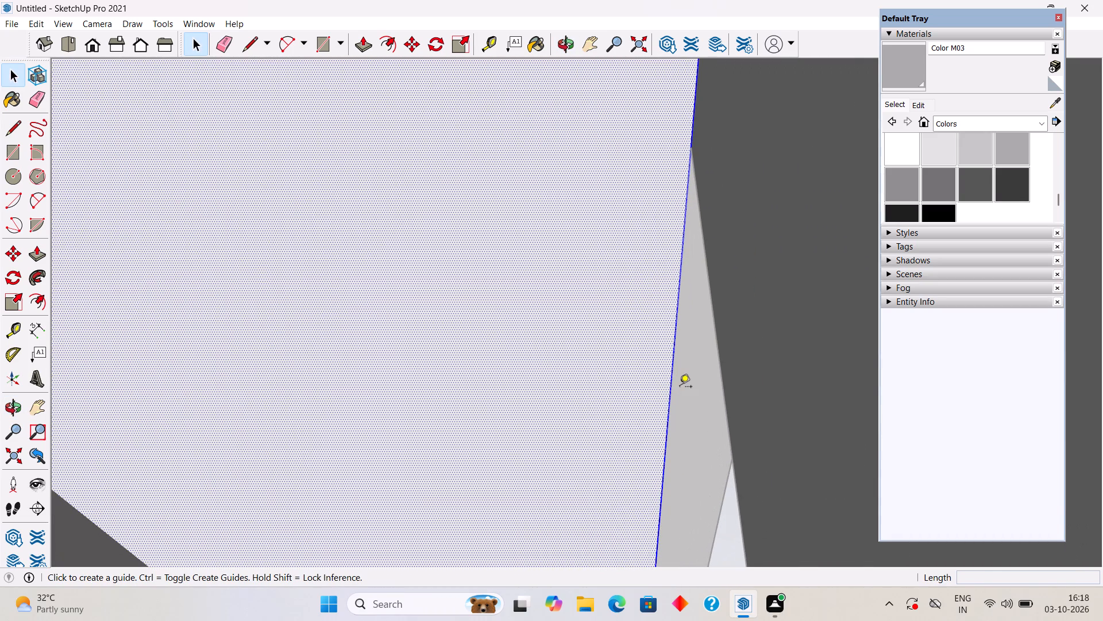
click(672, 396)
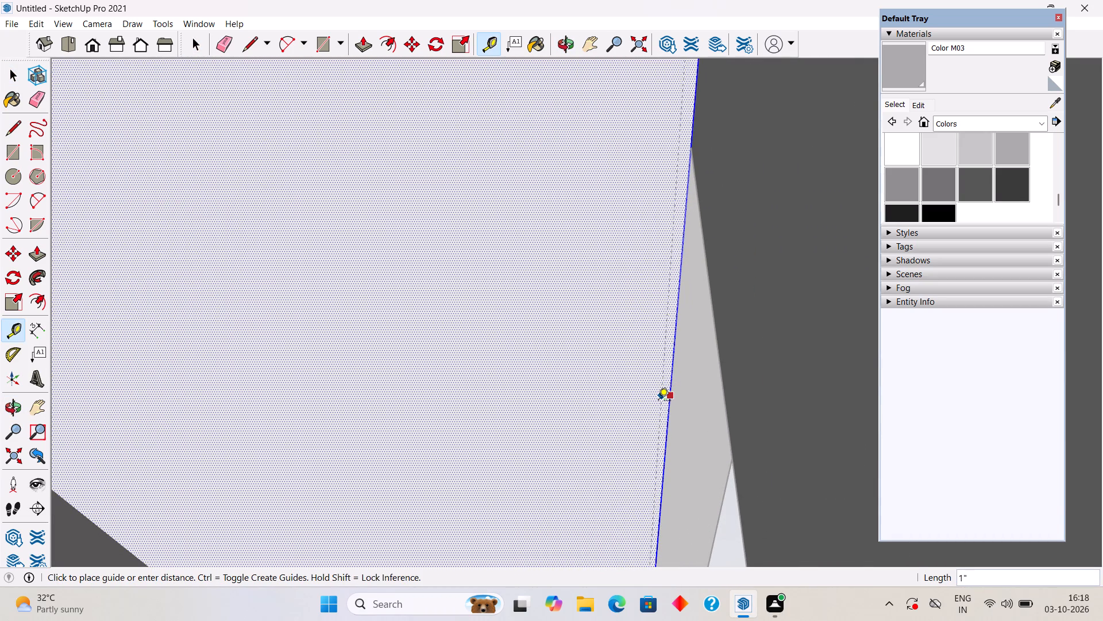
text(3")
key(Return)
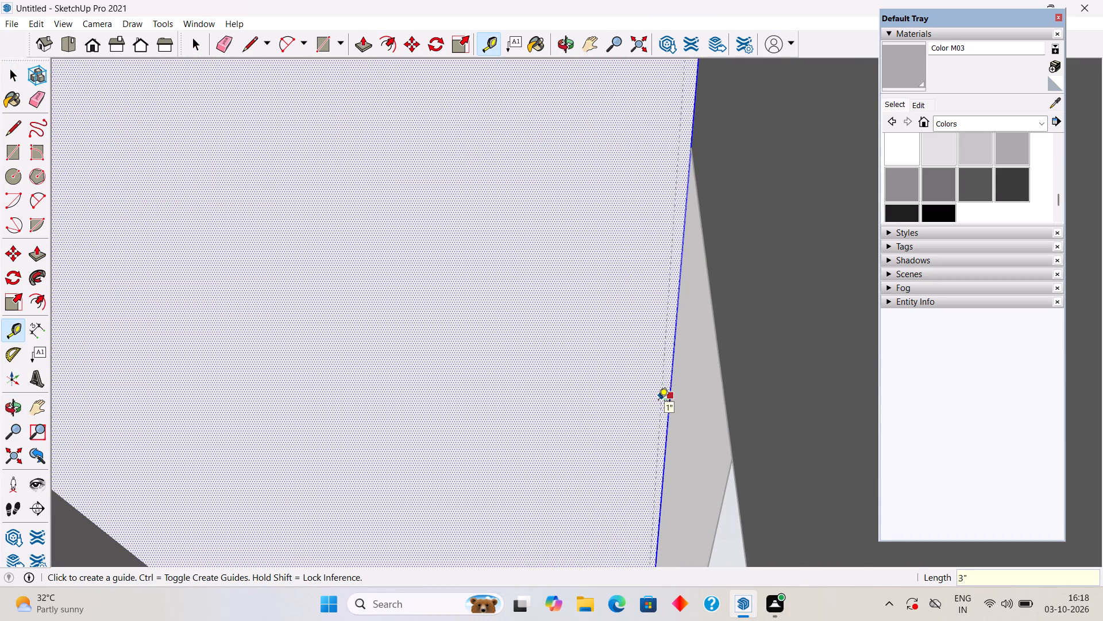
scroll(658, 401, down, 8)
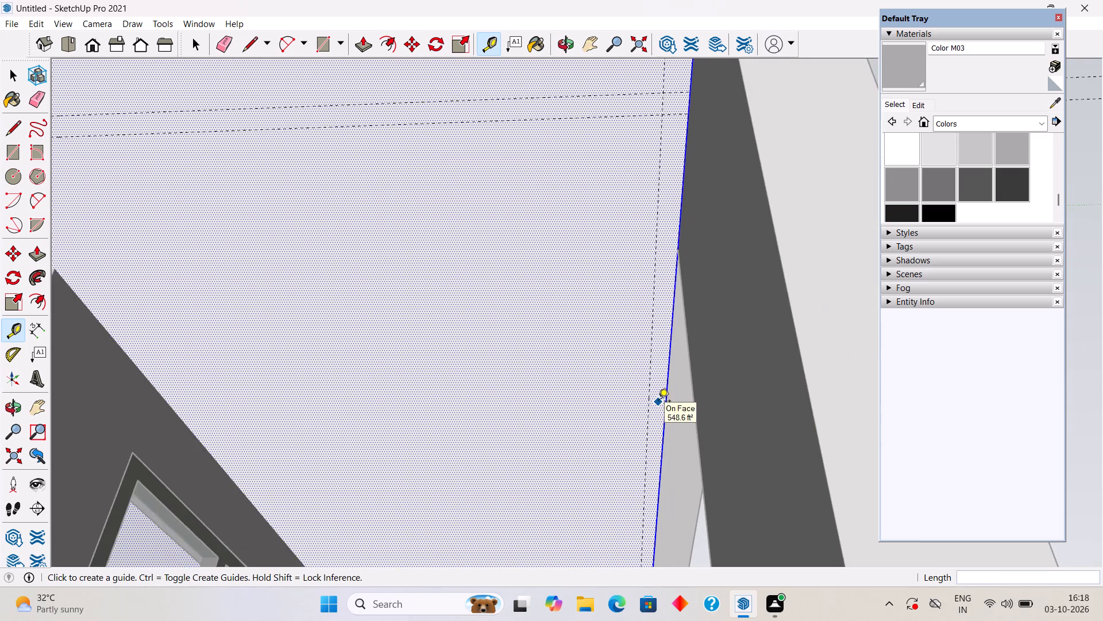
scroll(658, 402, down, 12)
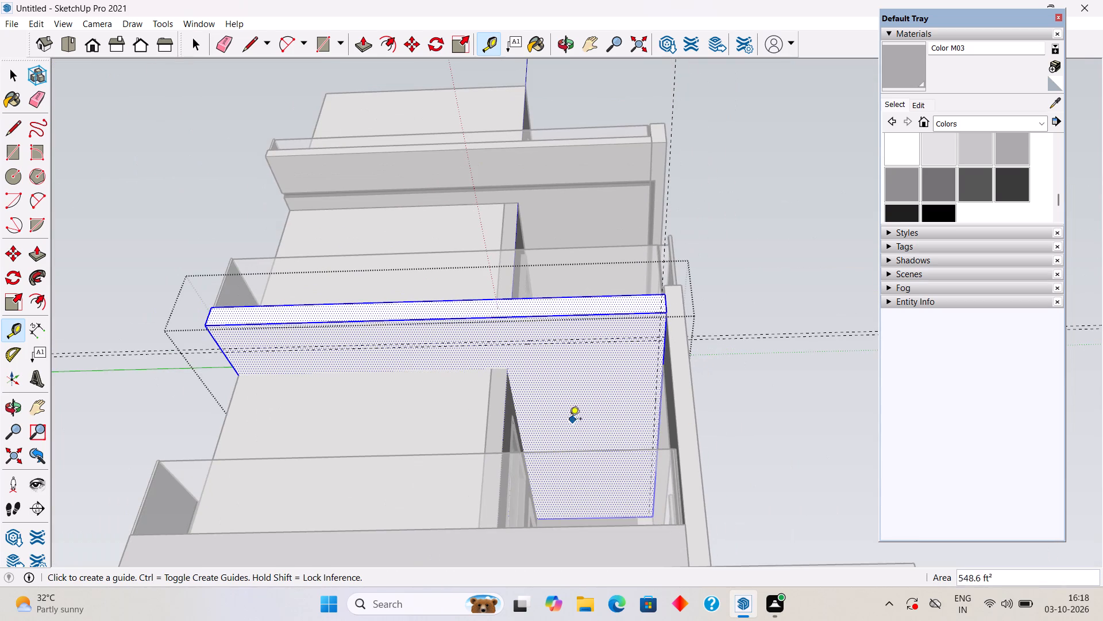
key(space)
Draw a 3" wide rectangular strip between the two parallel guides, from the slab underside's back edge to the front guide.
scroll(237, 352, up, 10)
key(r)
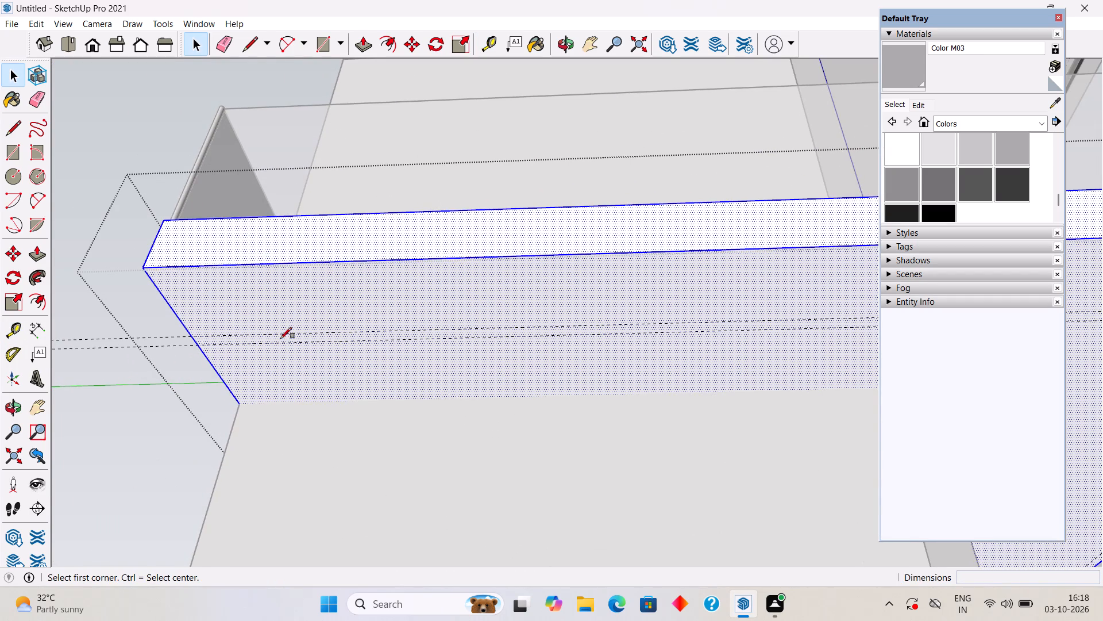
click(197, 336)
scroll(267, 260, down, 12)
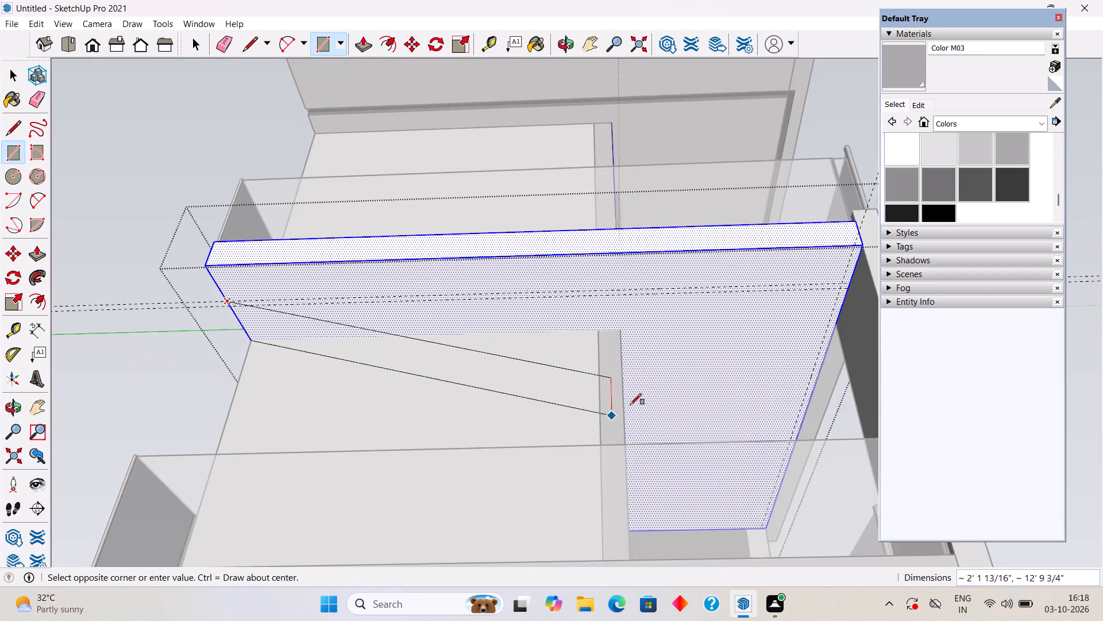
scroll(724, 332, up, 5)
scroll(835, 331, down, 12)
scroll(847, 302, up, 6)
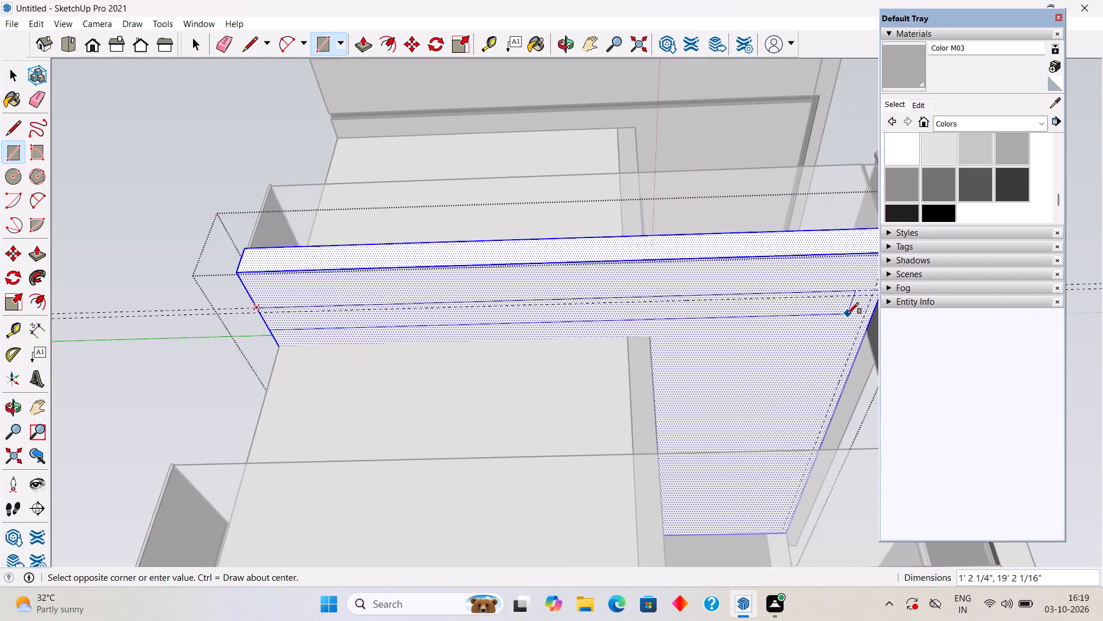
scroll(848, 313, down, 12)
scroll(855, 311, up, 3)
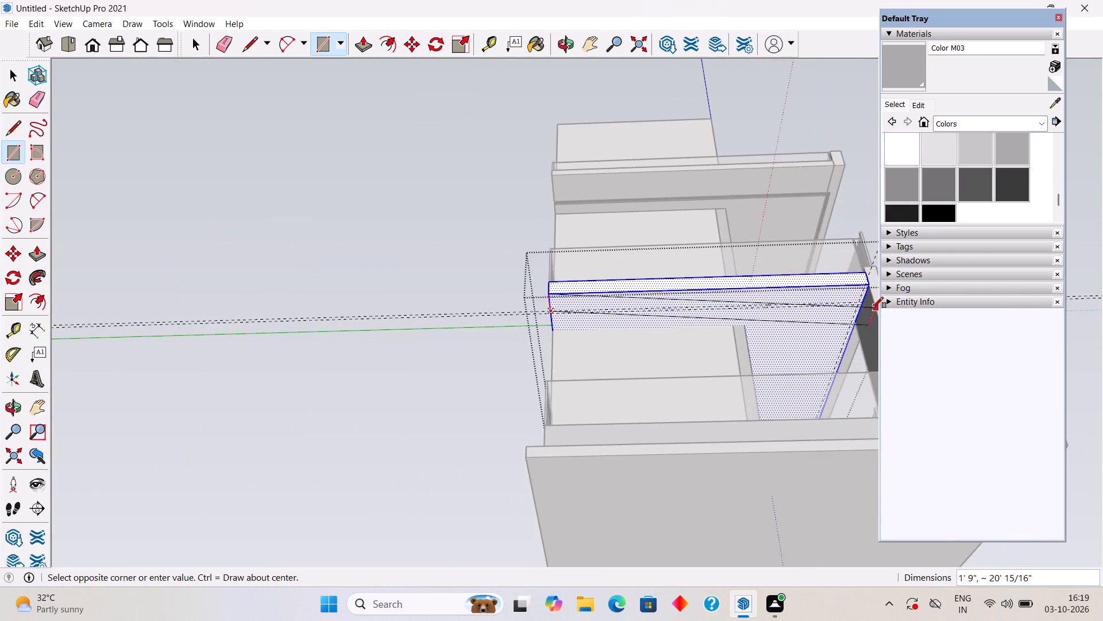
scroll(872, 308, up, 20)
scroll(872, 308, up, 5)
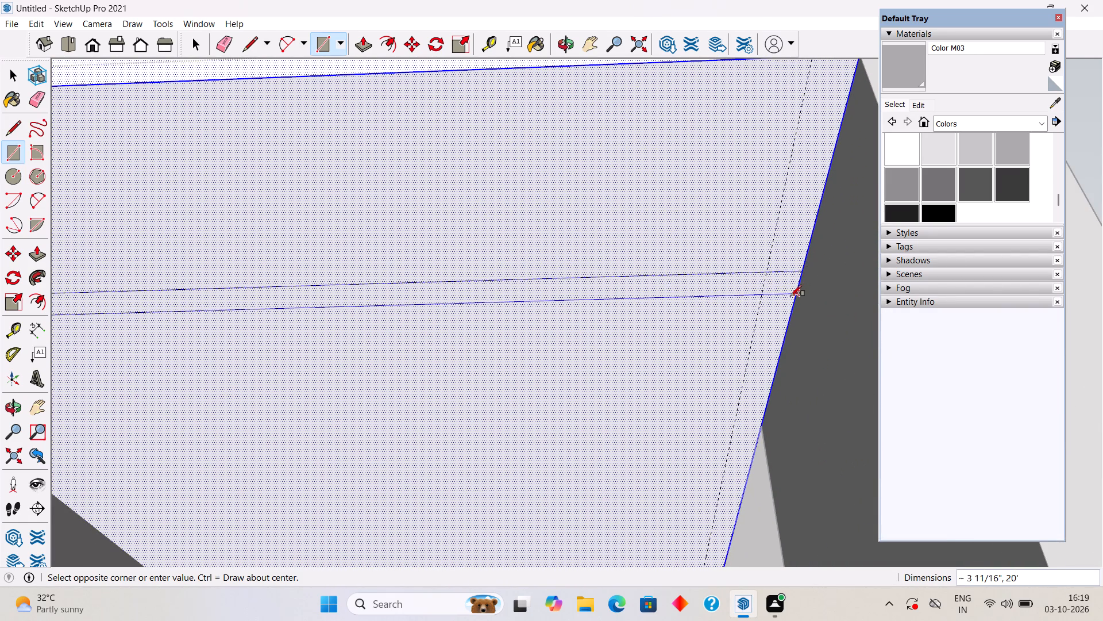
click(762, 296)
Draw a 3" wide rectangular strip along the slab underside's front edge, from the guide intersection to the far corner.
scroll(762, 296, down, 8)
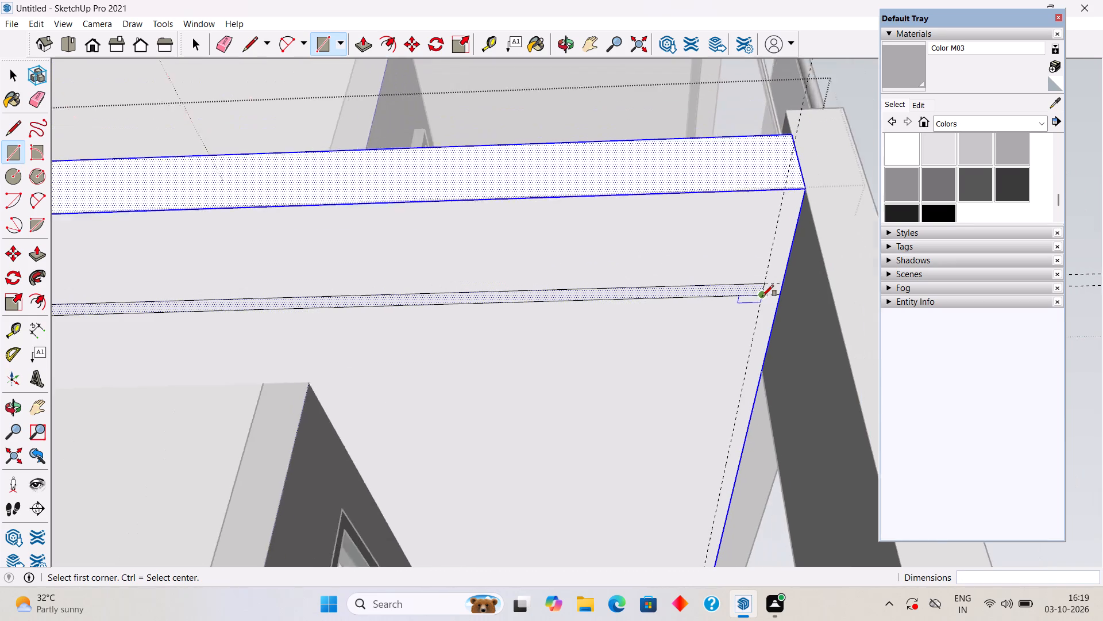
scroll(762, 296, down, 1)
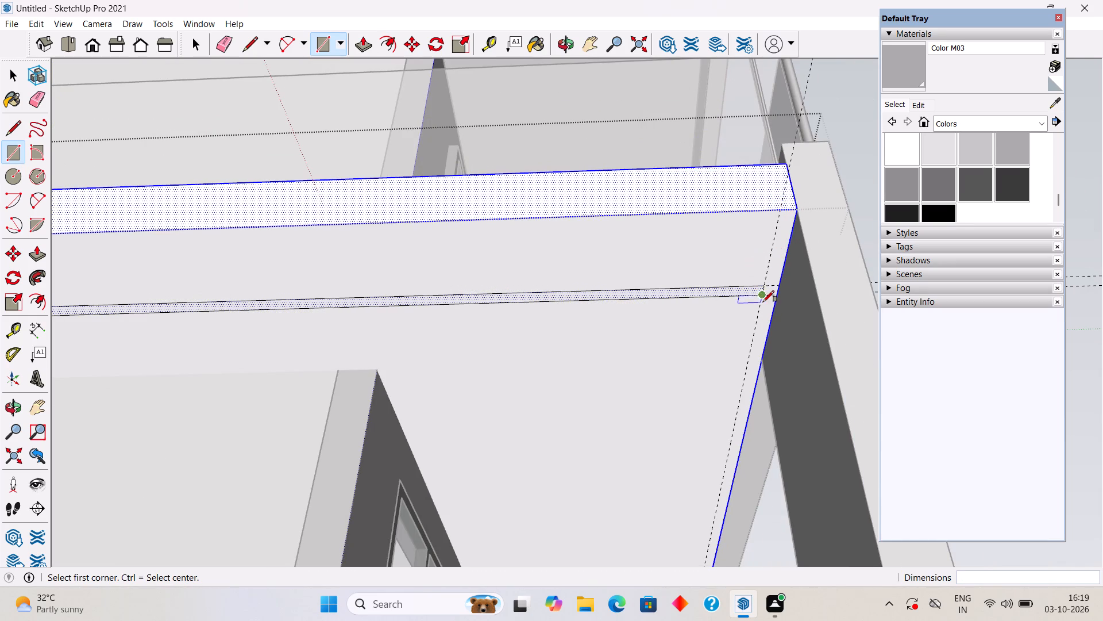
scroll(761, 294, up, 4)
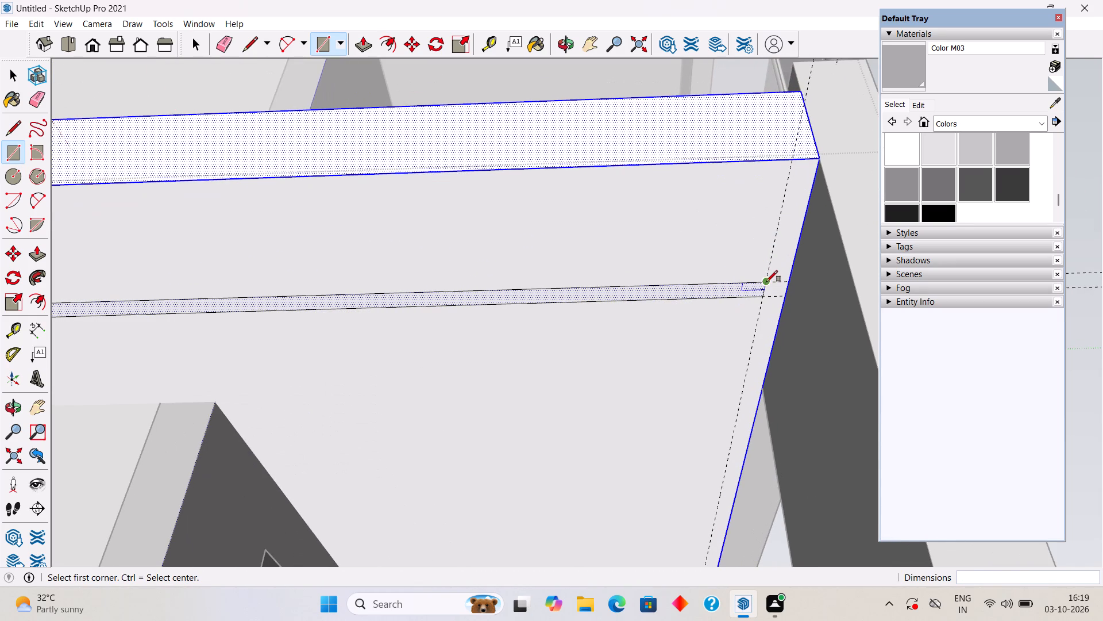
click(766, 282)
scroll(774, 343, down, 9)
scroll(735, 476, up, 1)
middle_drag(739, 502, 734, 555)
scroll(735, 549, down, 17)
scroll(731, 535, up, 6)
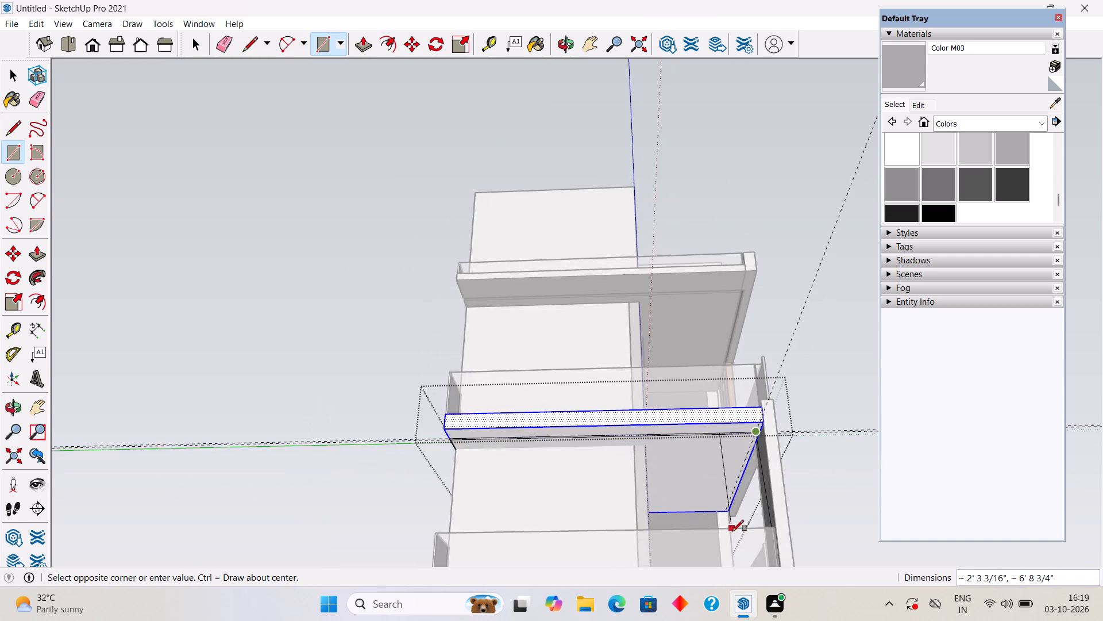
scroll(732, 531, up, 20)
scroll(732, 531, up, 1)
click(742, 485)
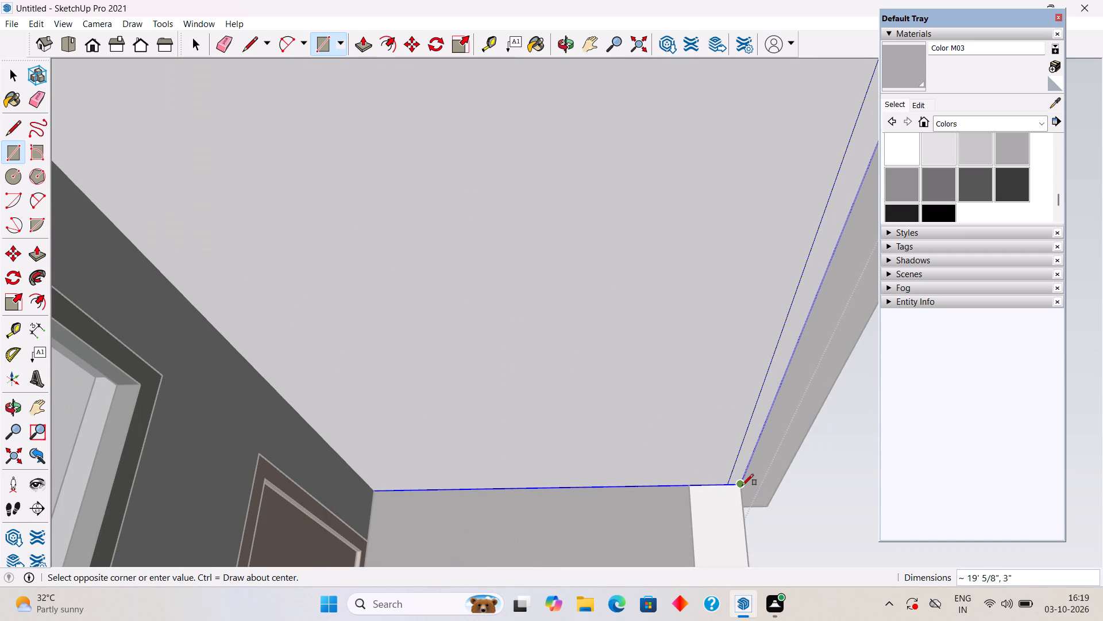
Push the front-edge strip and the long strip 2" into the first-floor balcony slab's underside.
key(space)
click(743, 458)
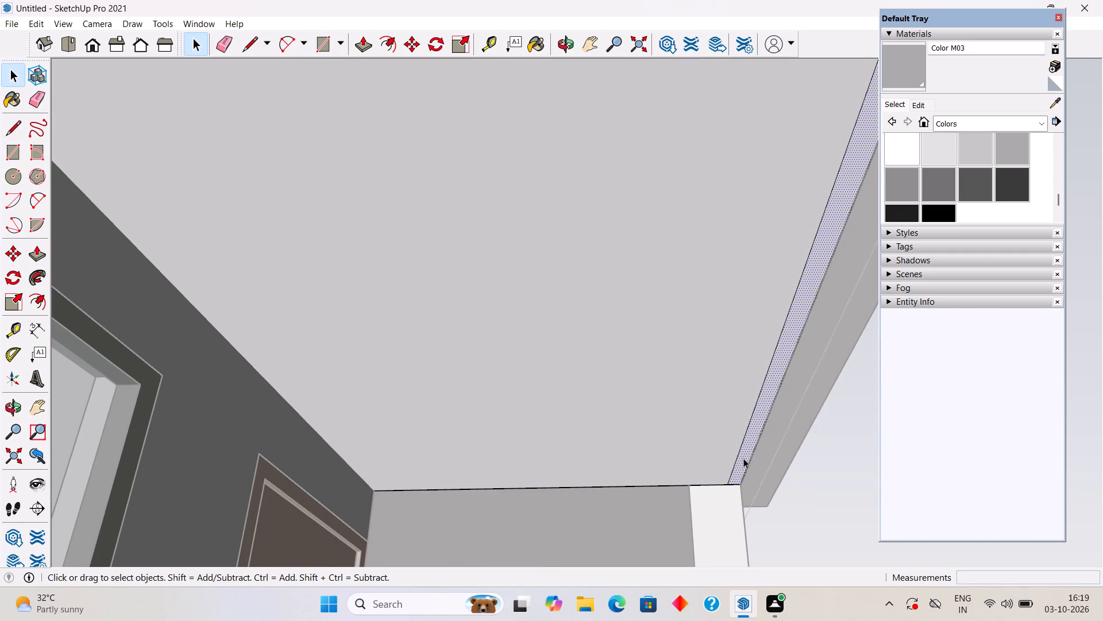
key(p)
click(743, 458)
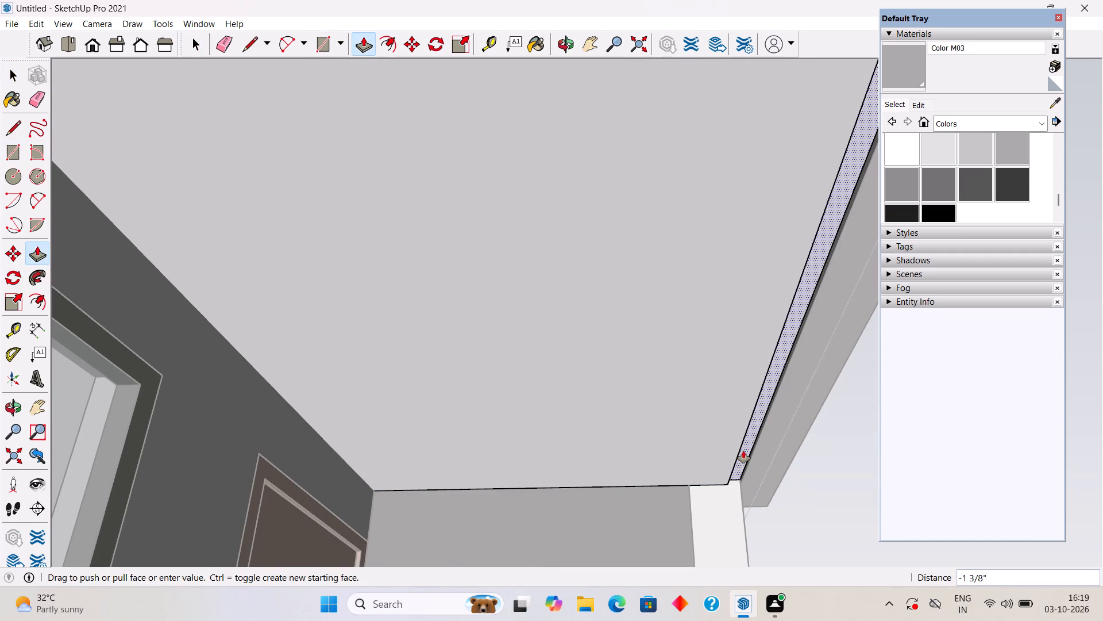
text(2")
key(Return)
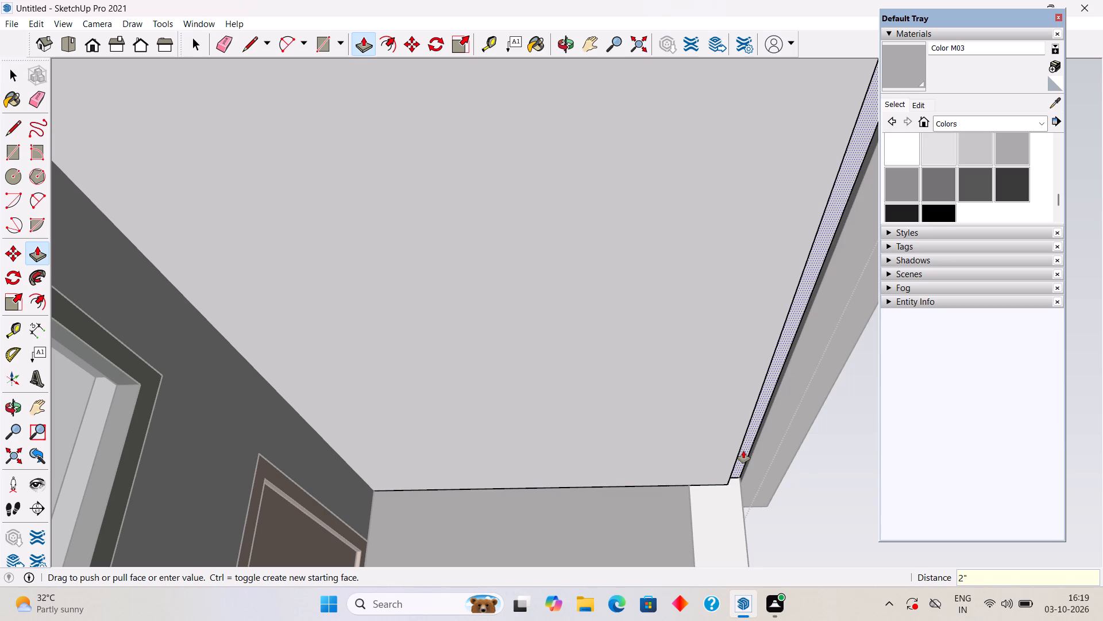
scroll(743, 451, down, 14)
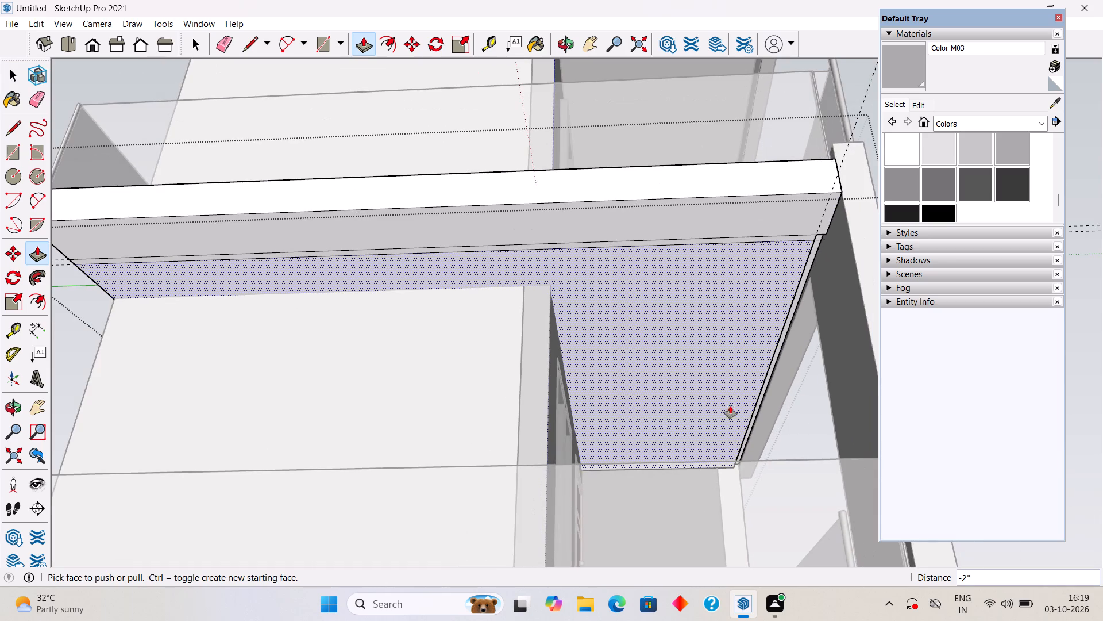
scroll(745, 253, up, 6)
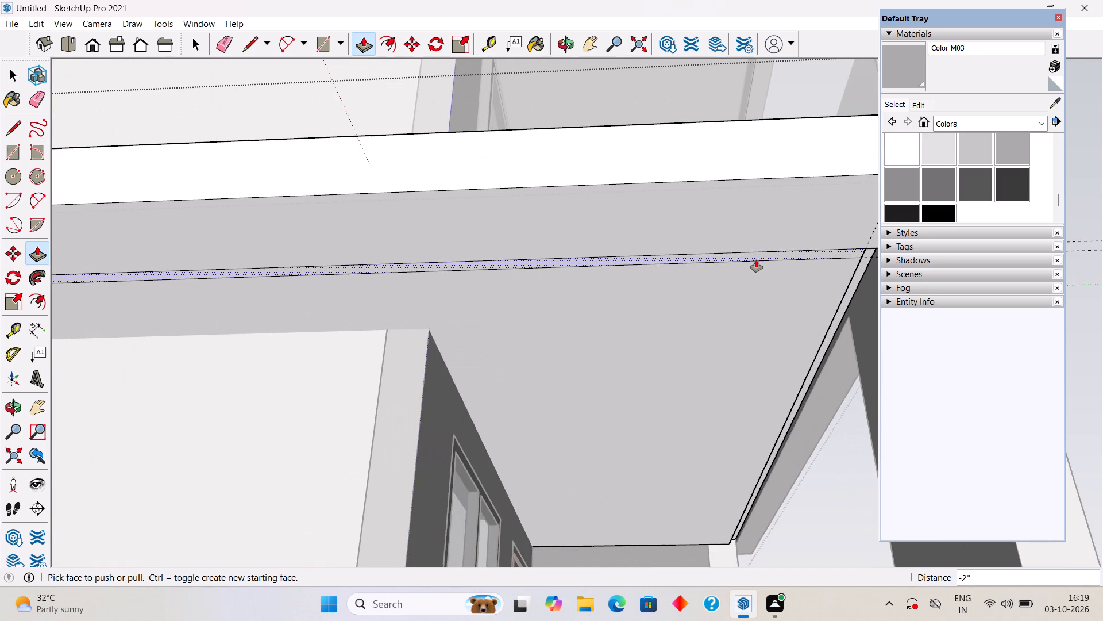
double_click(761, 256)
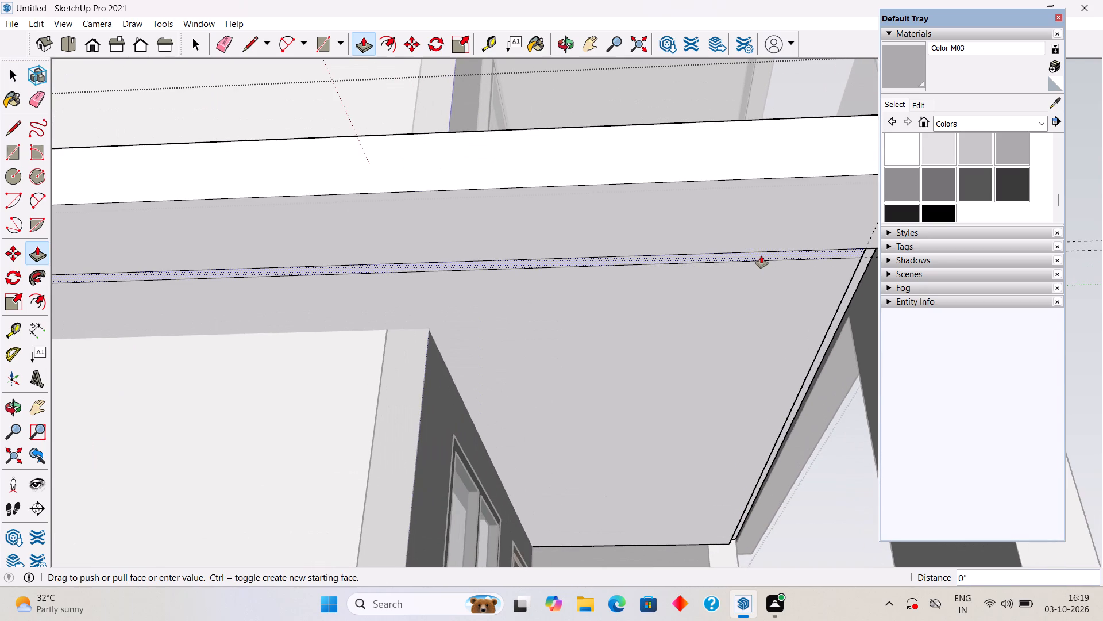
key(space)
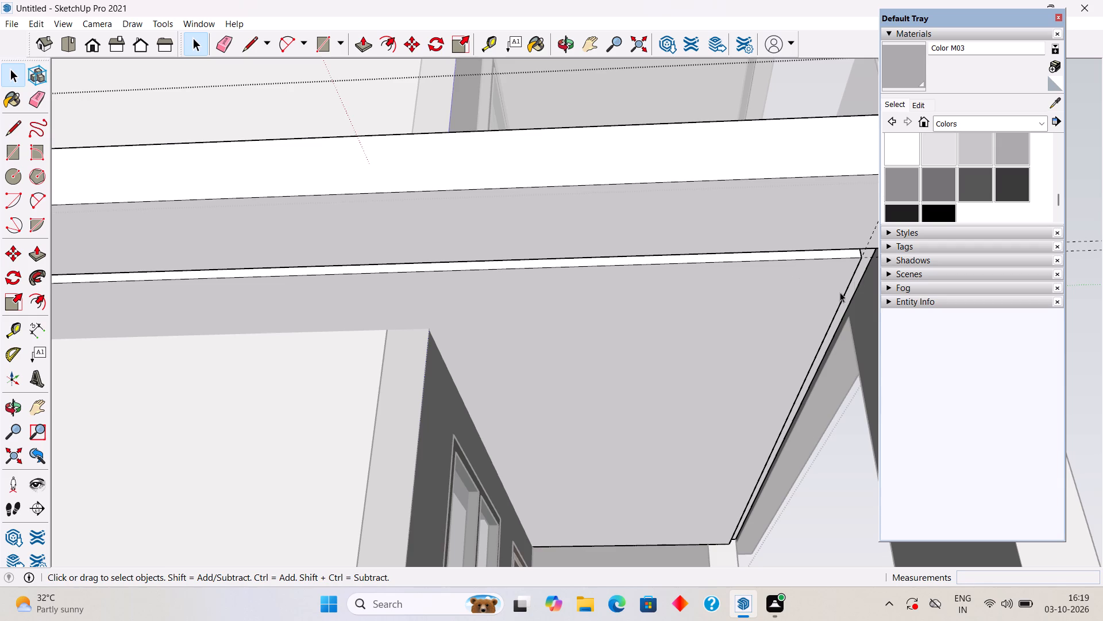
Paint the base and side faces of the long groove in the slab underside black with Color M09.
middle_drag(863, 262, 314, 338)
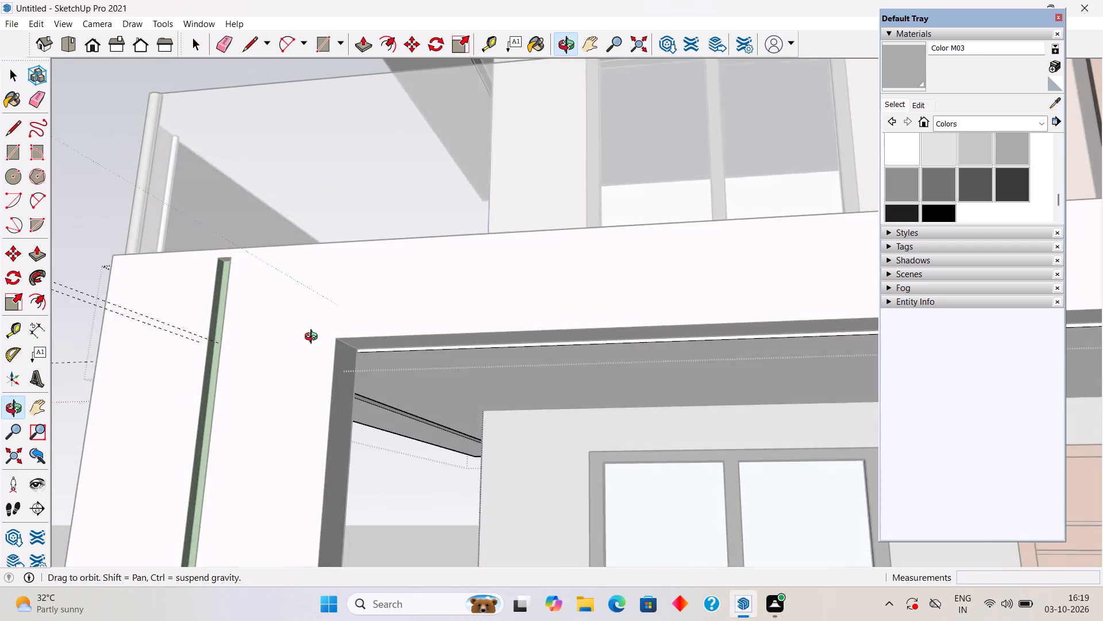
middle_drag(314, 338, 398, 237)
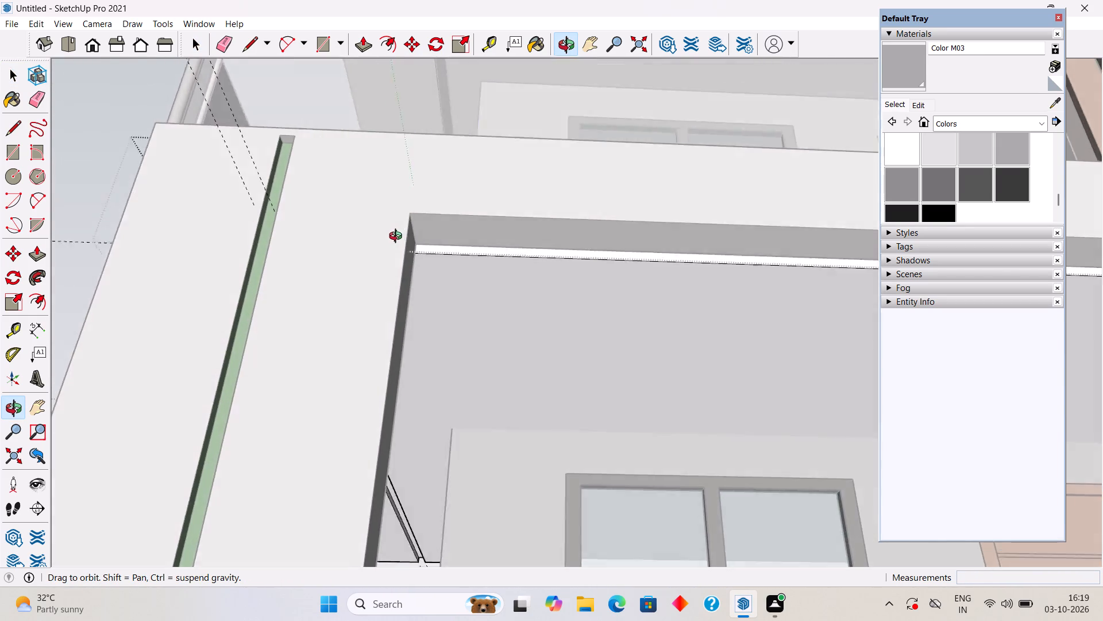
middle_drag(398, 237, 696, 378)
scroll(696, 378, down, 13)
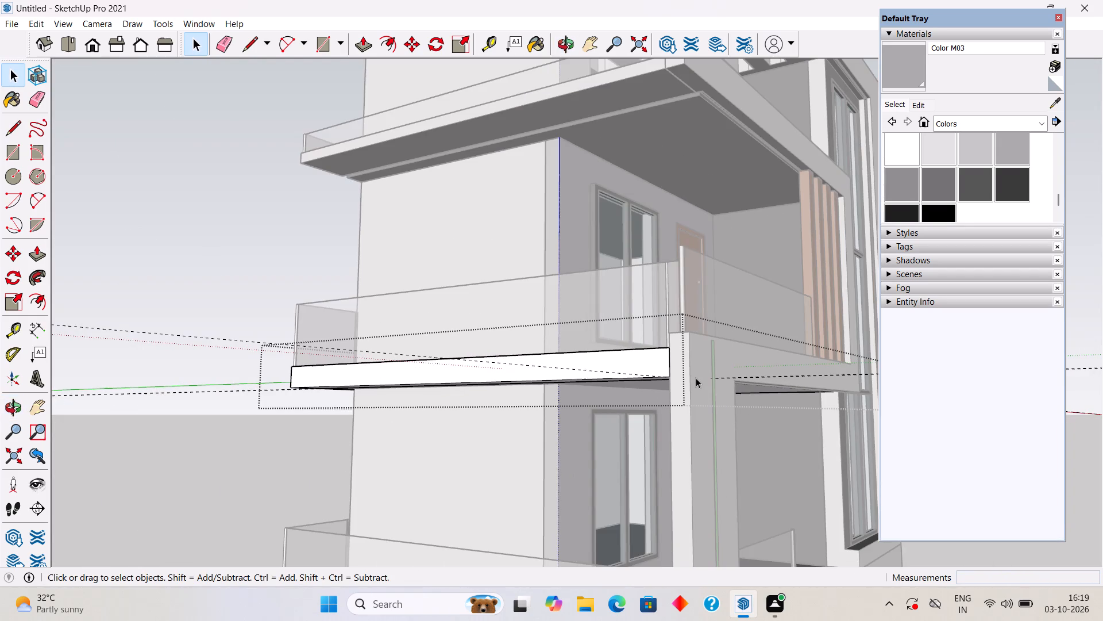
key(space)
middle_drag(561, 388, 630, 146)
scroll(631, 160, up, 3)
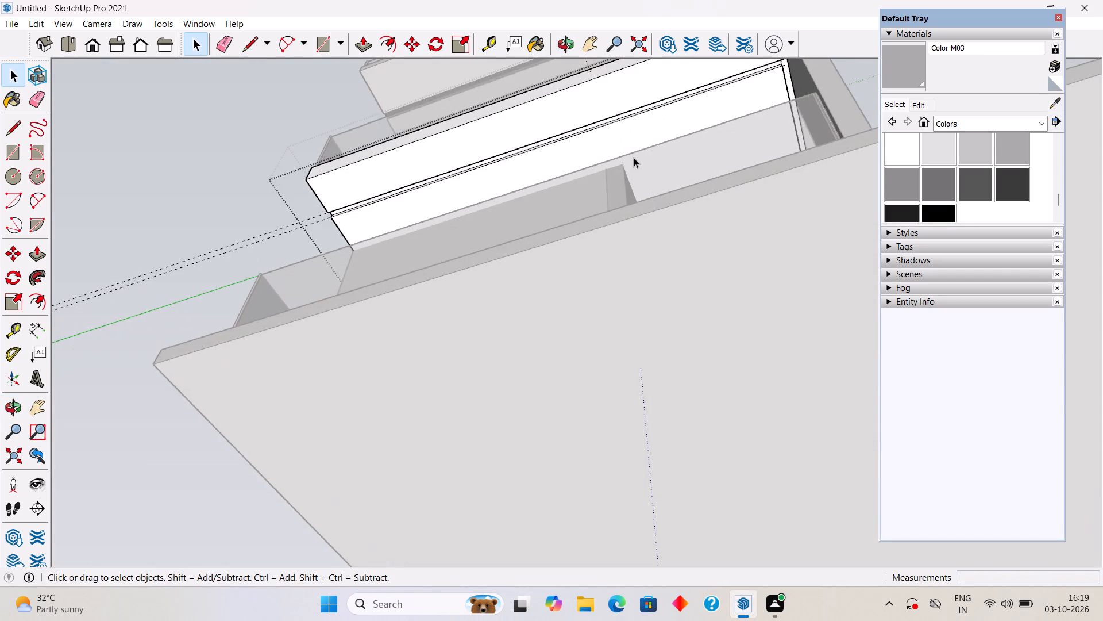
scroll(634, 158, up, 3)
scroll(501, 25, up, 4)
scroll(486, 144, up, 4)
click(495, 140)
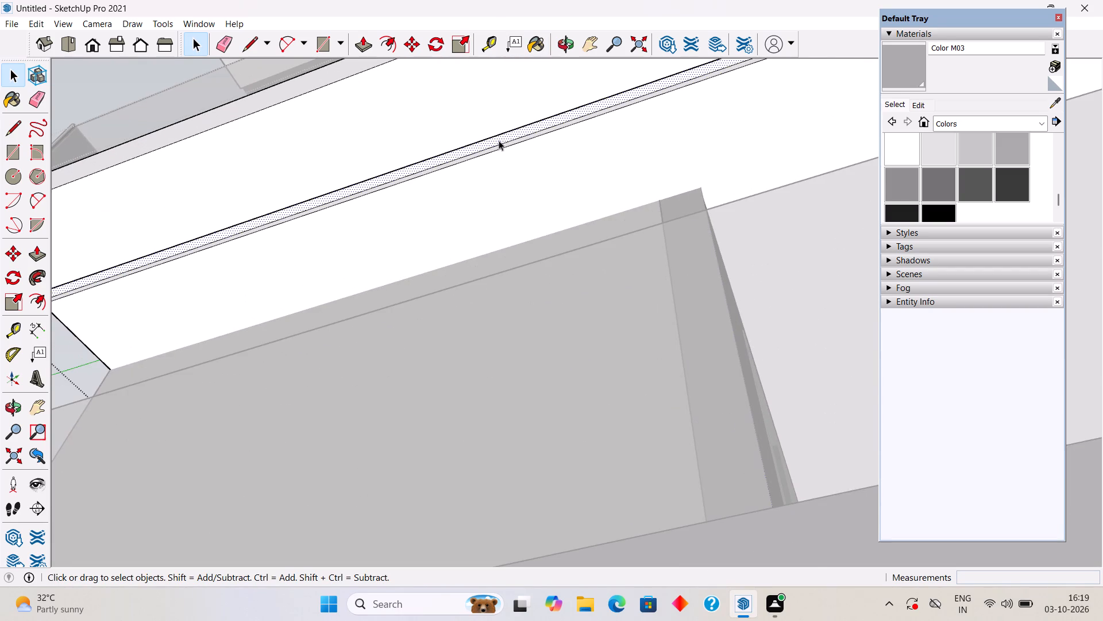
scroll(503, 137, up, 4)
click(940, 213)
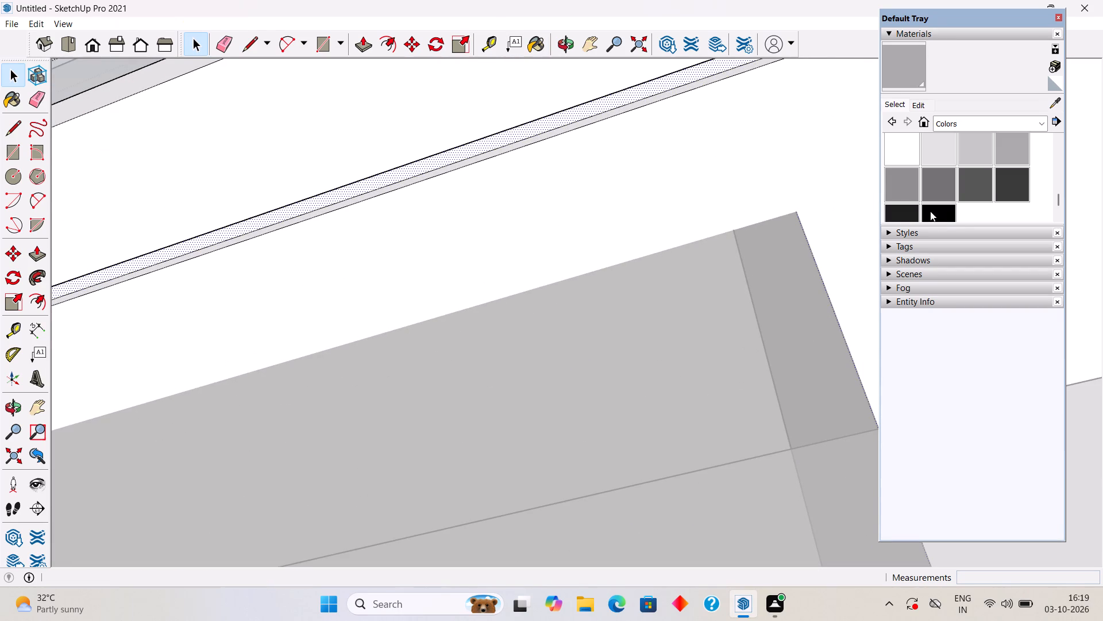
click(609, 102)
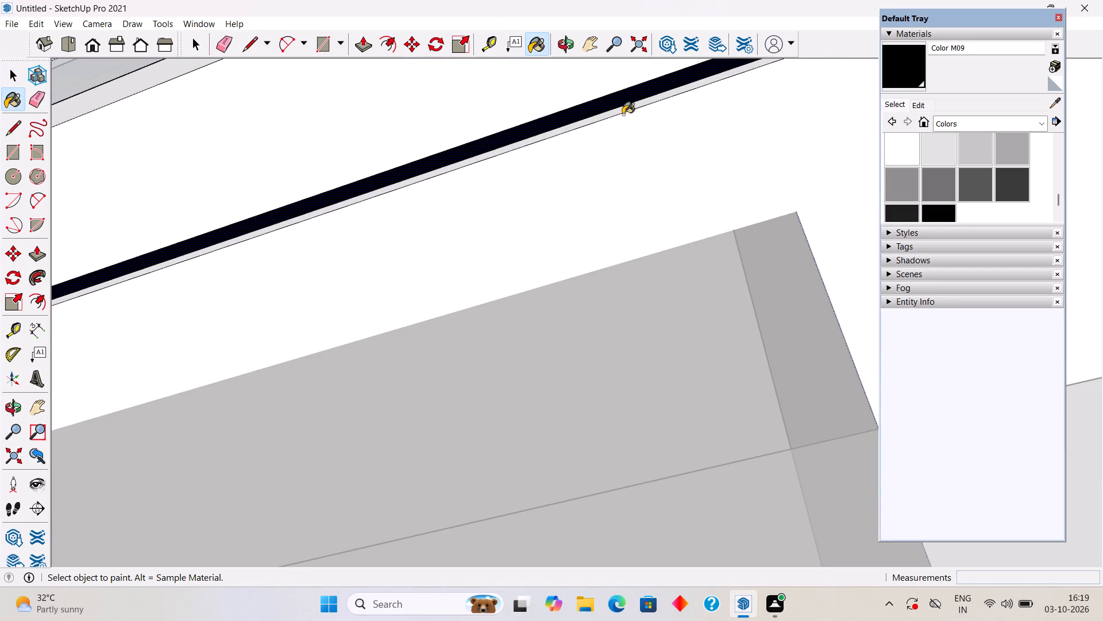
scroll(627, 101, up, 9)
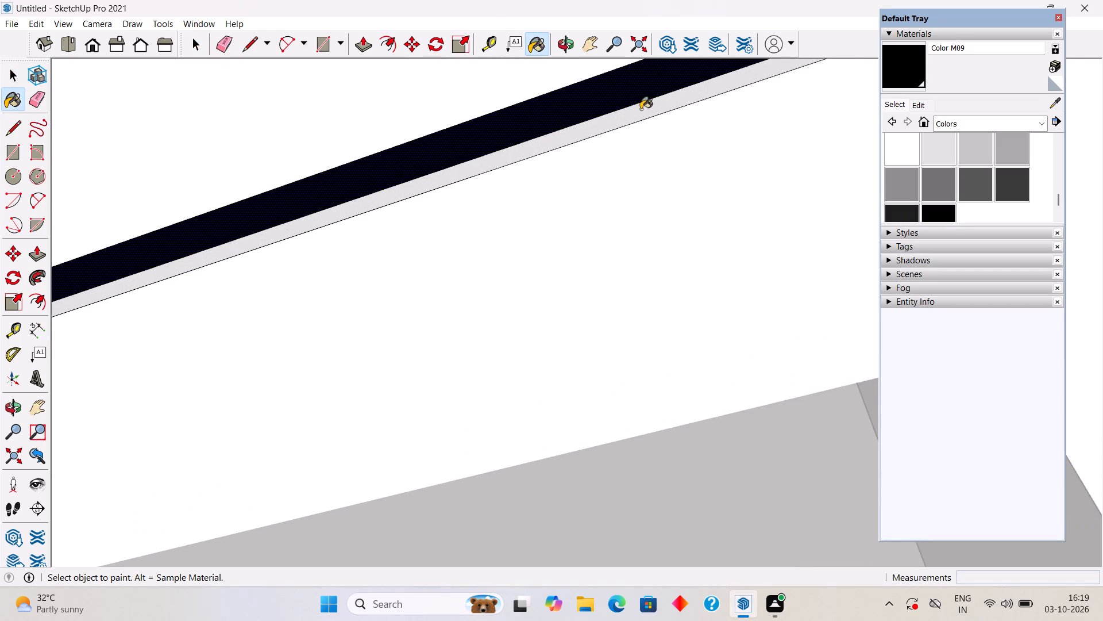
click(641, 109)
middle_drag(638, 109, 240, 219)
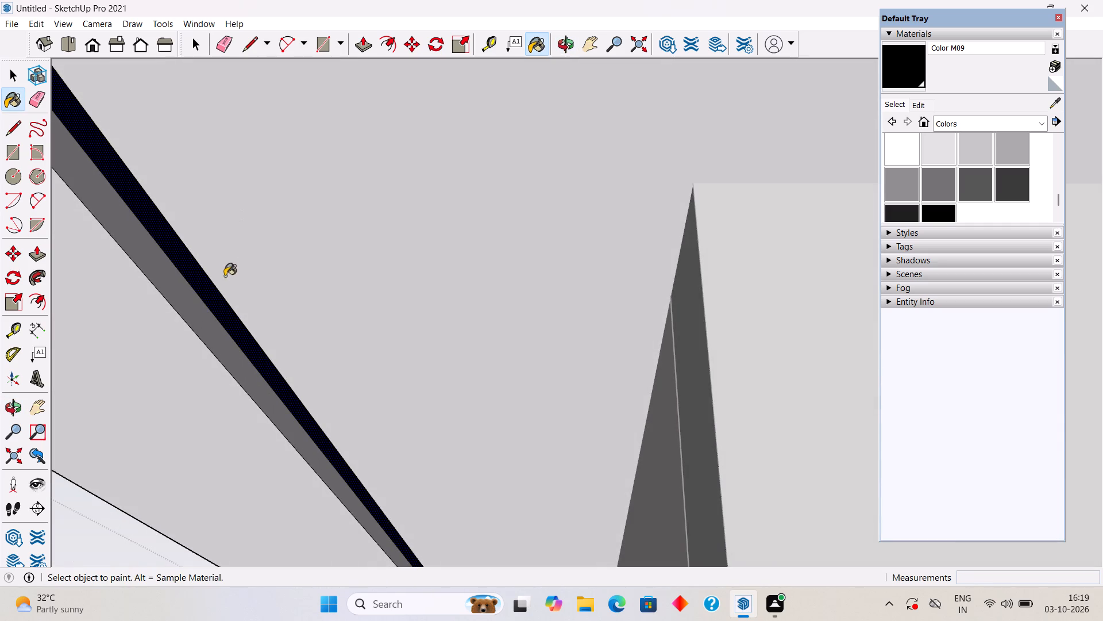
click(198, 314)
scroll(205, 298, down, 20)
scroll(205, 298, down, 13)
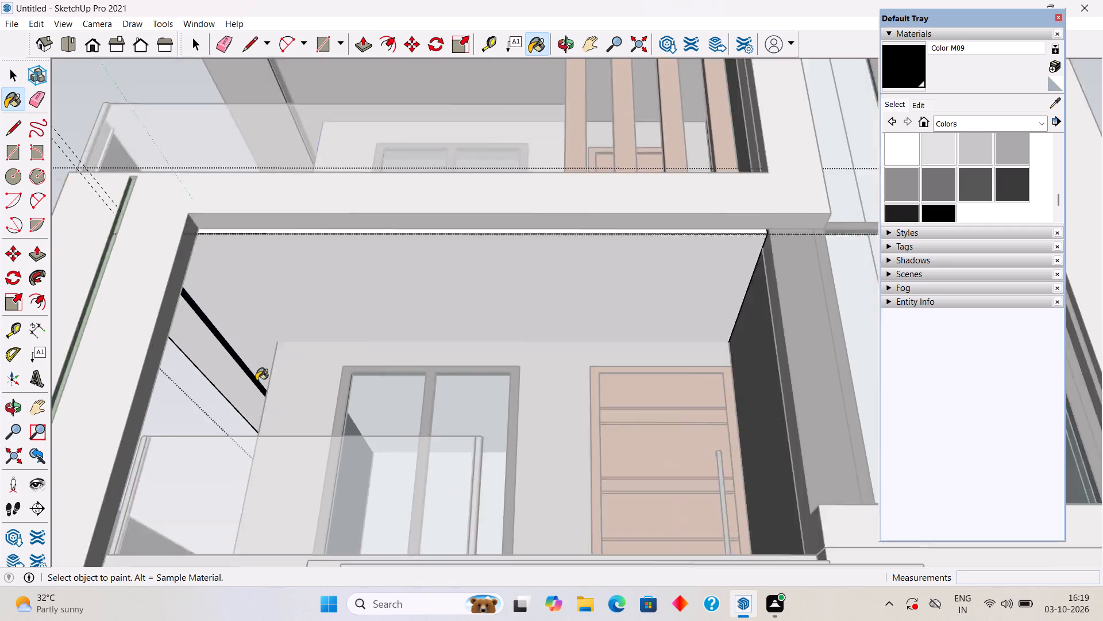
Paint the base and inner side face of the front-edge groove in the slab underside with black Color M09.
middle_drag(331, 323, 891, 384)
scroll(800, 247, up, 6)
middle_drag(805, 248, 712, 253)
scroll(720, 285, up, 12)
click(730, 281)
click(757, 284)
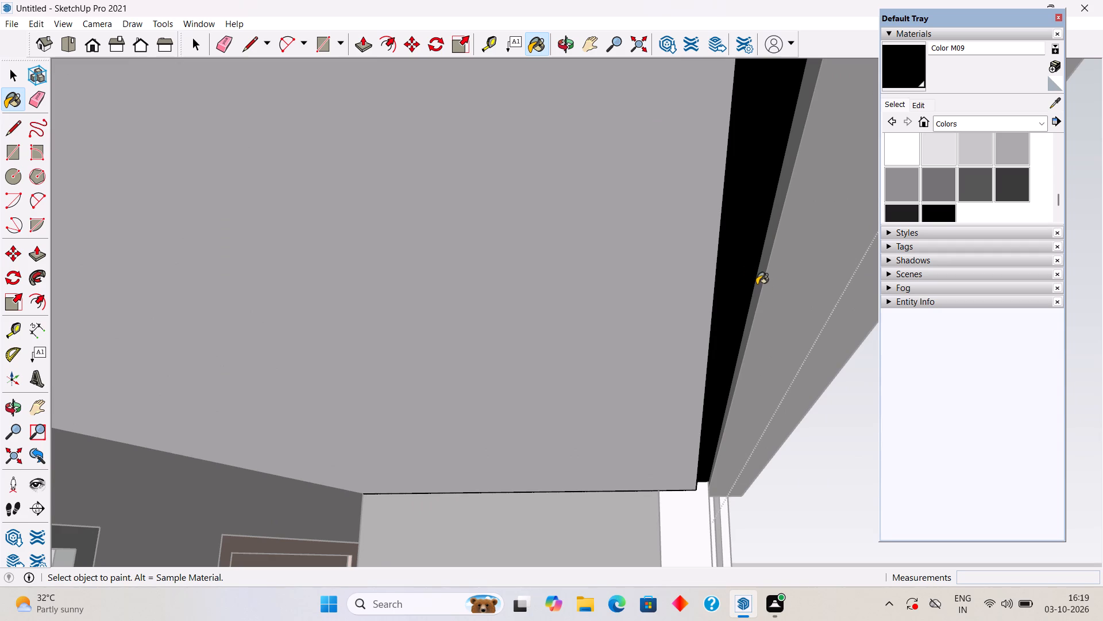
scroll(754, 272, up, 5)
click(765, 257)
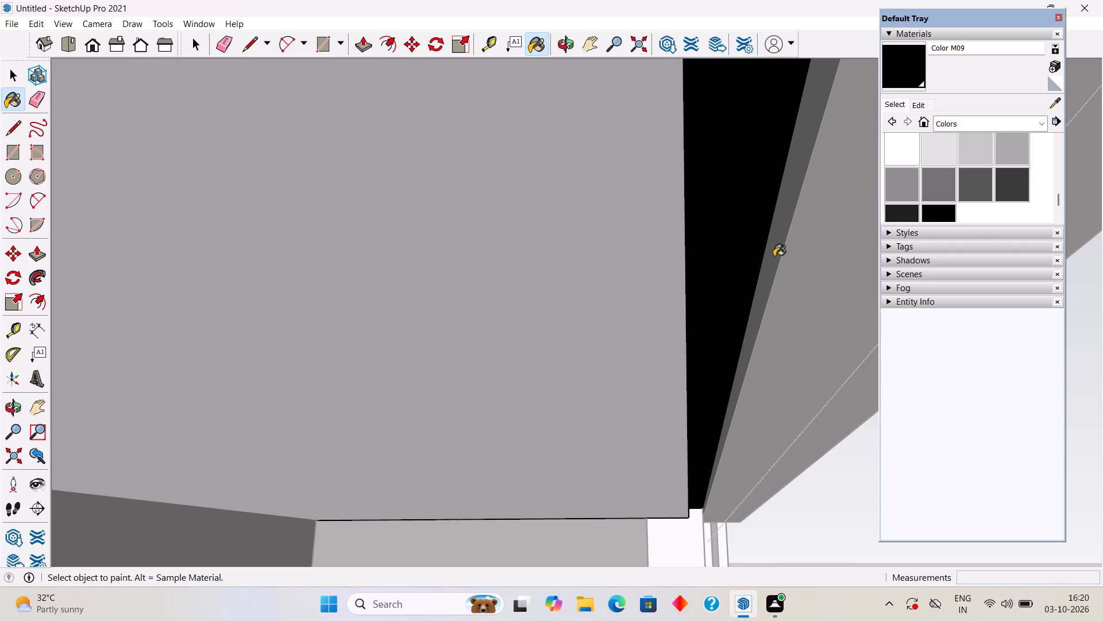
click(774, 256)
scroll(768, 227, up, 3)
click(788, 220)
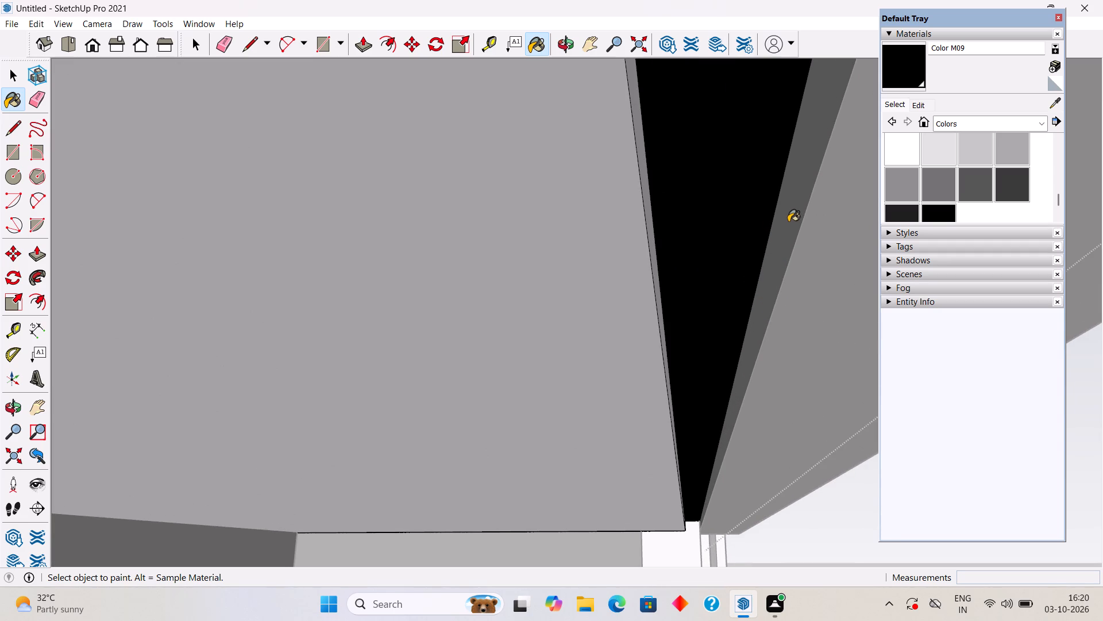
middle_drag(650, 220, 607, 254)
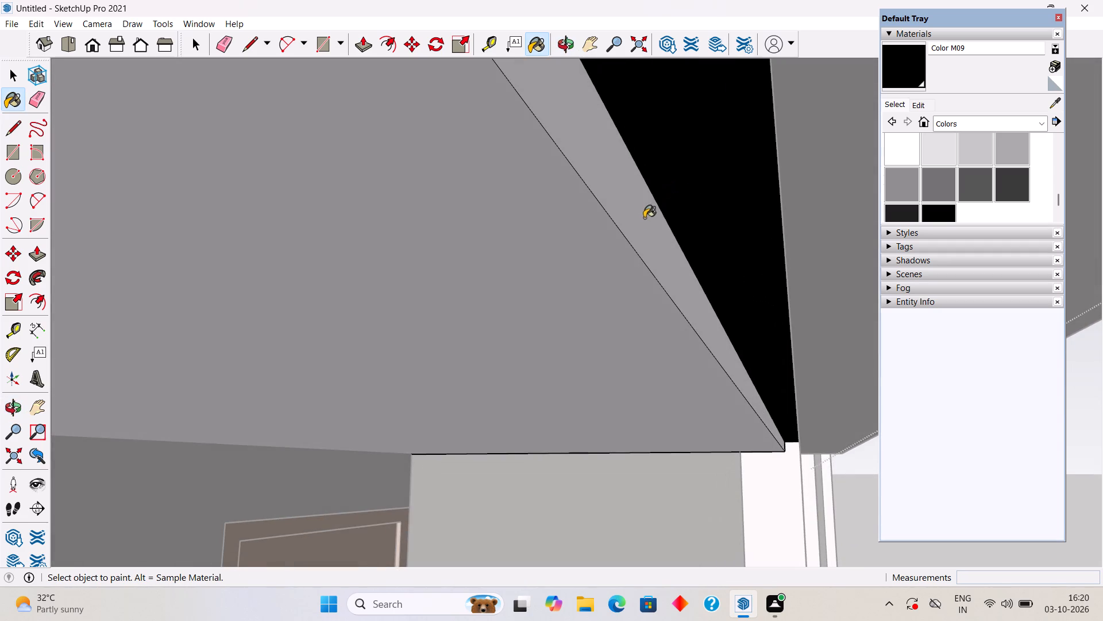
click(641, 220)
scroll(641, 220, down, 10)
key(space)
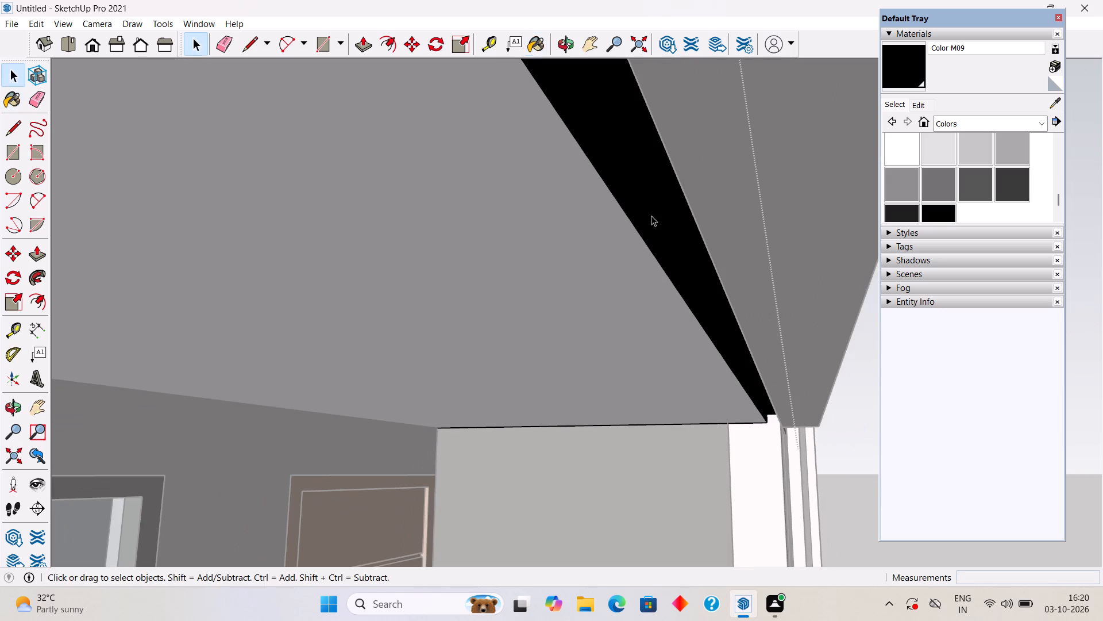
Open the white front frame's group, paint its back face bordering the front-edge groove with black Color M09, and exit the group.
middle_drag(822, 182, 916, 247)
triple_click(771, 157)
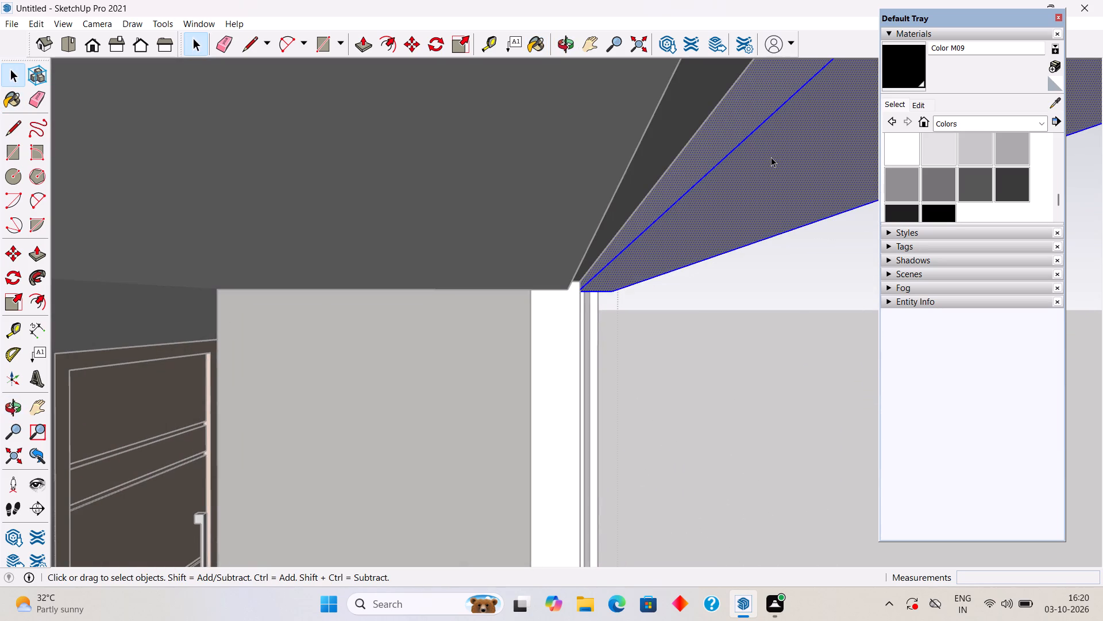
click(771, 157)
click(745, 103)
click(912, 59)
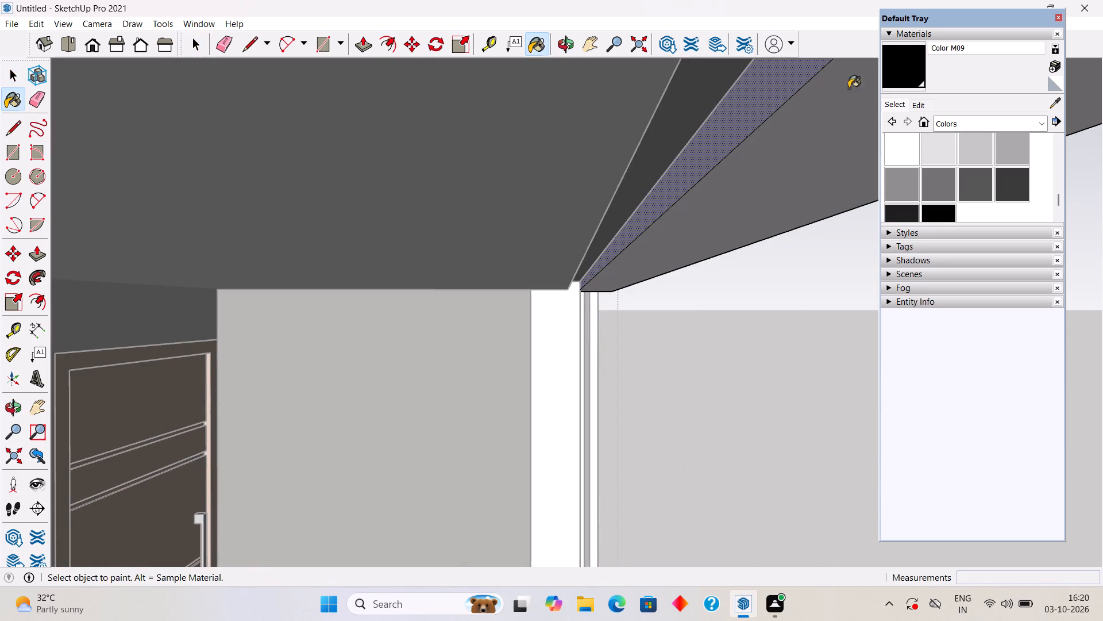
click(715, 139)
scroll(720, 137, down, 7)
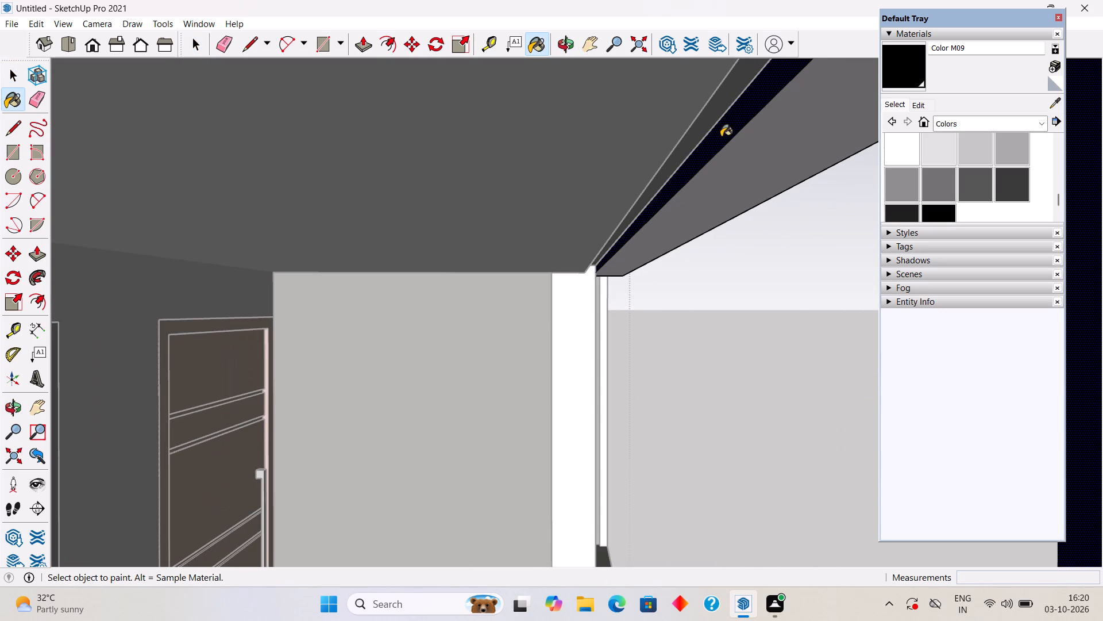
key(space)
scroll(721, 137, down, 20)
scroll(721, 137, down, 12)
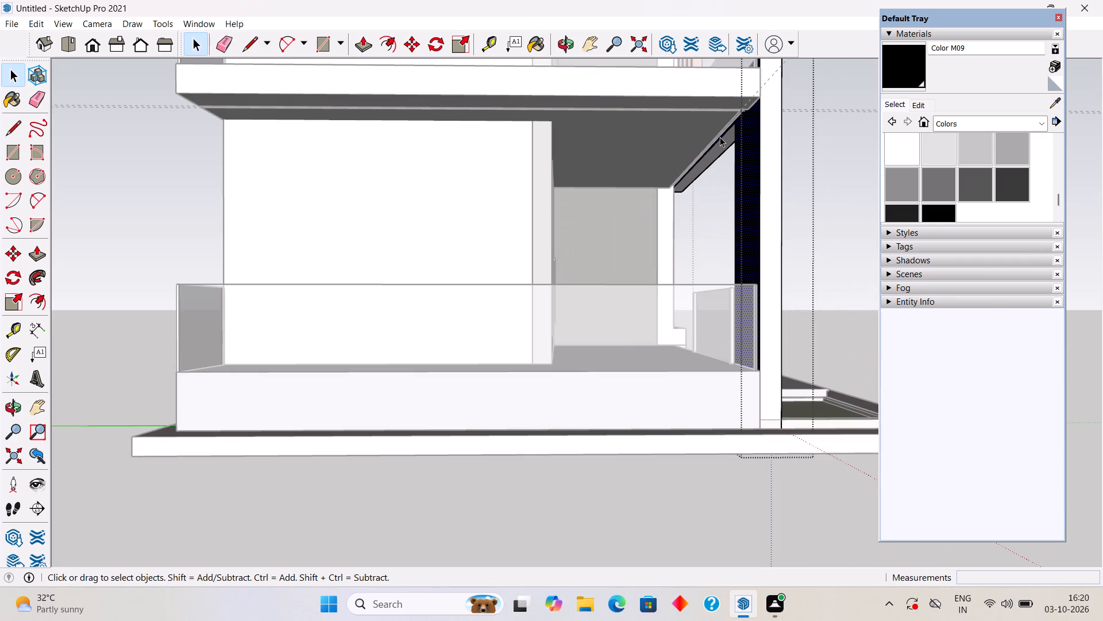
key(space)
scroll(713, 160, down, 1)
middle_drag(666, 251, 388, 294)
scroll(461, 296, down, 1)
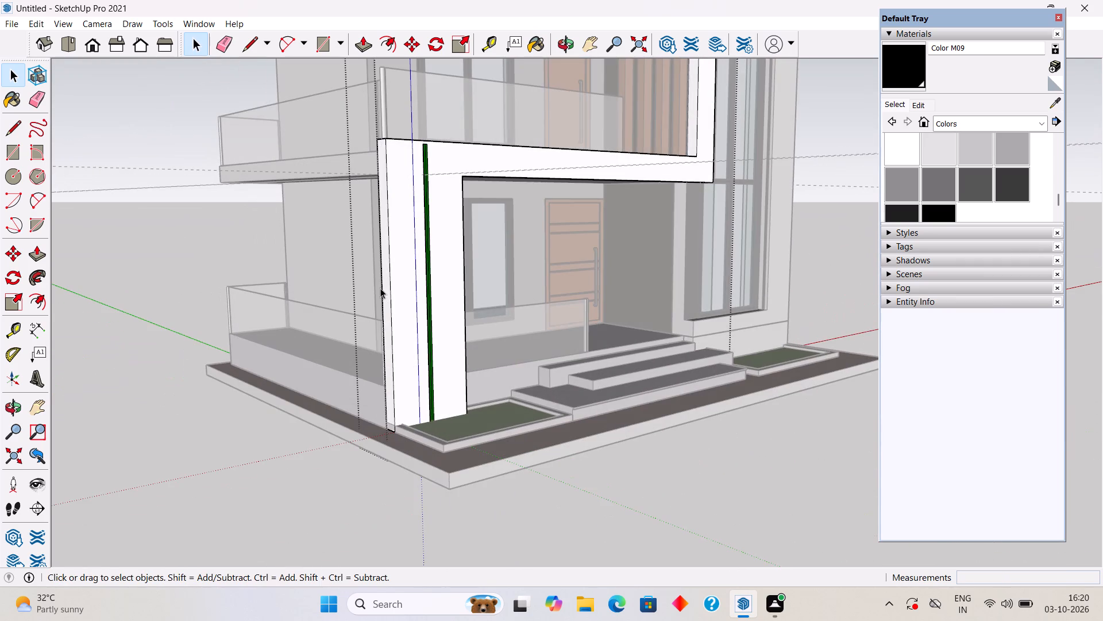
click(195, 239)
Examine the undersides of the balcony slabs from below, checking the black border grooves.
middle_drag(635, 247, 423, 79)
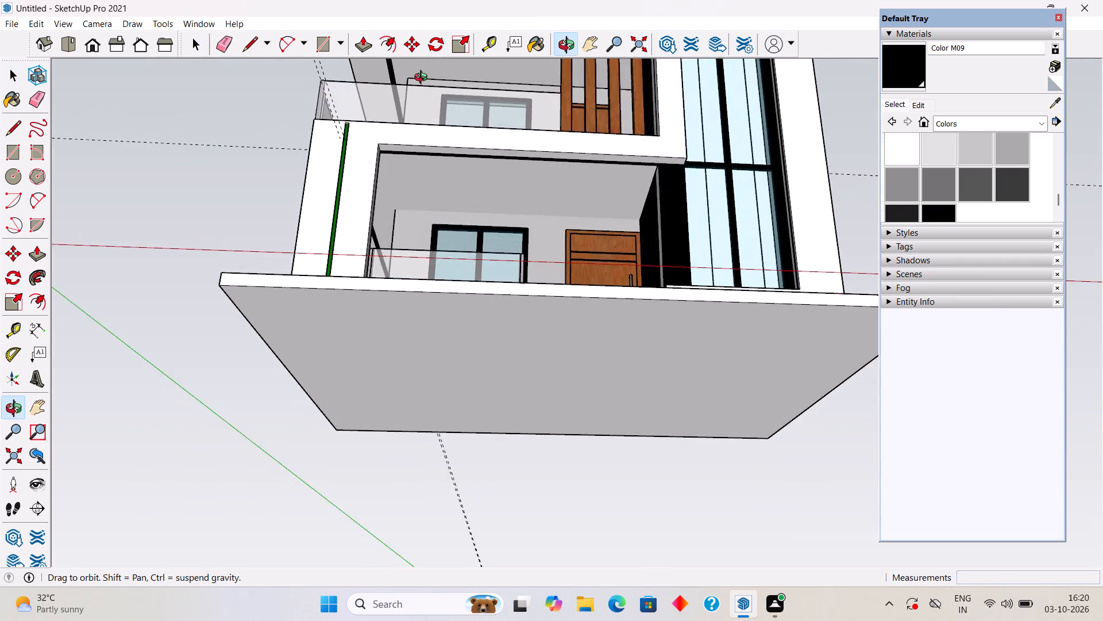
middle_drag(423, 79, 379, 148)
scroll(376, 132, down, 16)
middle_drag(495, 200, 515, 100)
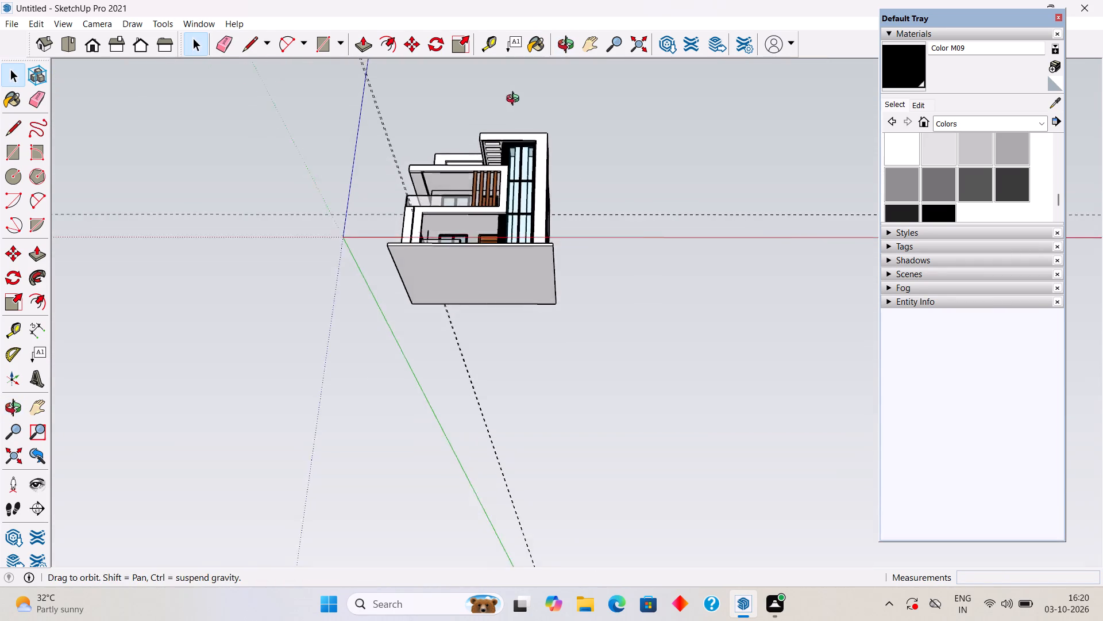
middle_drag(515, 100, 517, 99)
scroll(421, 229, up, 7)
scroll(443, 185, up, 7)
middle_drag(439, 191, 433, 137)
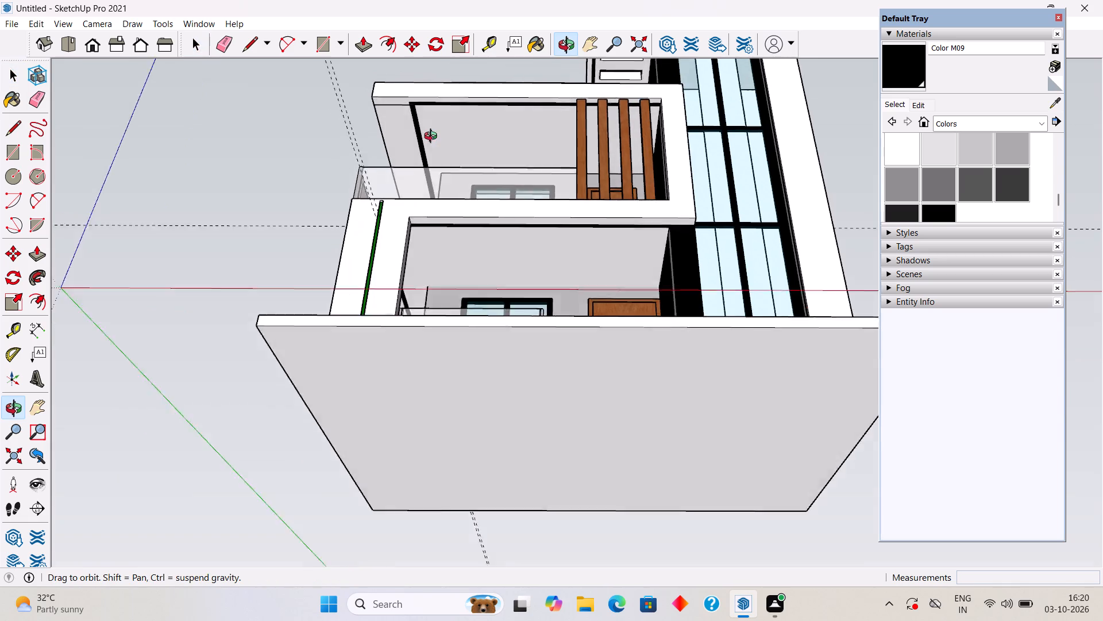
middle_drag(433, 137, 463, 162)
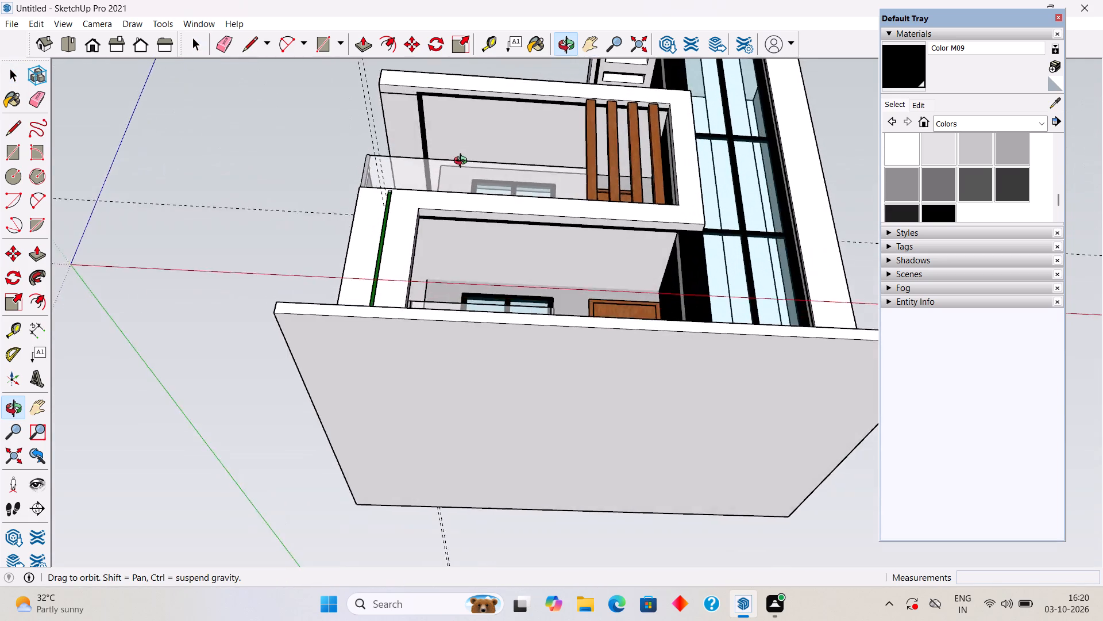
middle_drag(463, 162, 472, 157)
scroll(484, 185, up, 1)
scroll(557, 220, up, 4)
scroll(605, 221, up, 5)
middle_drag(637, 239, 642, 181)
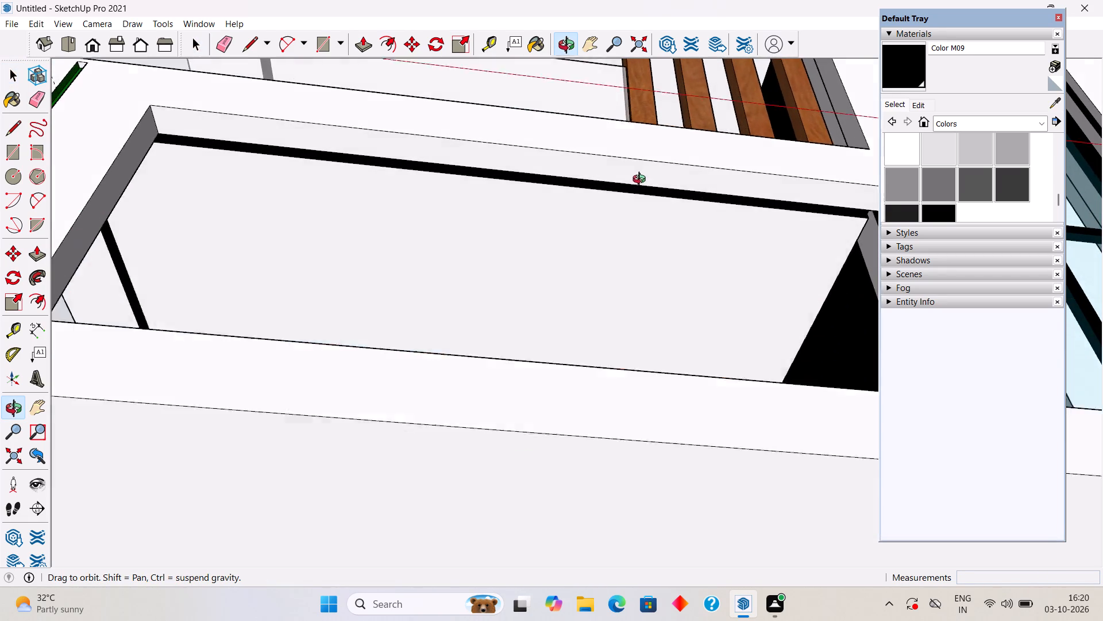
Open the first-floor balcony slab's group, paint the small white end face at the groove corner with black Color M09, and exit the group.
middle_drag(642, 181, 211, 297)
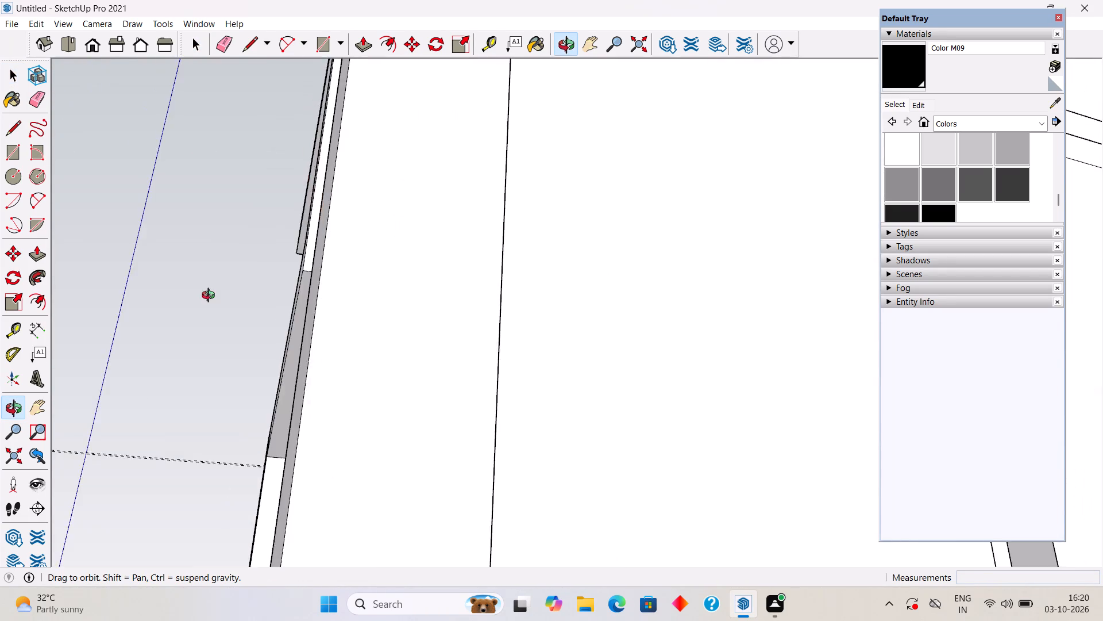
middle_drag(211, 297, 232, 343)
scroll(338, 458, up, 5)
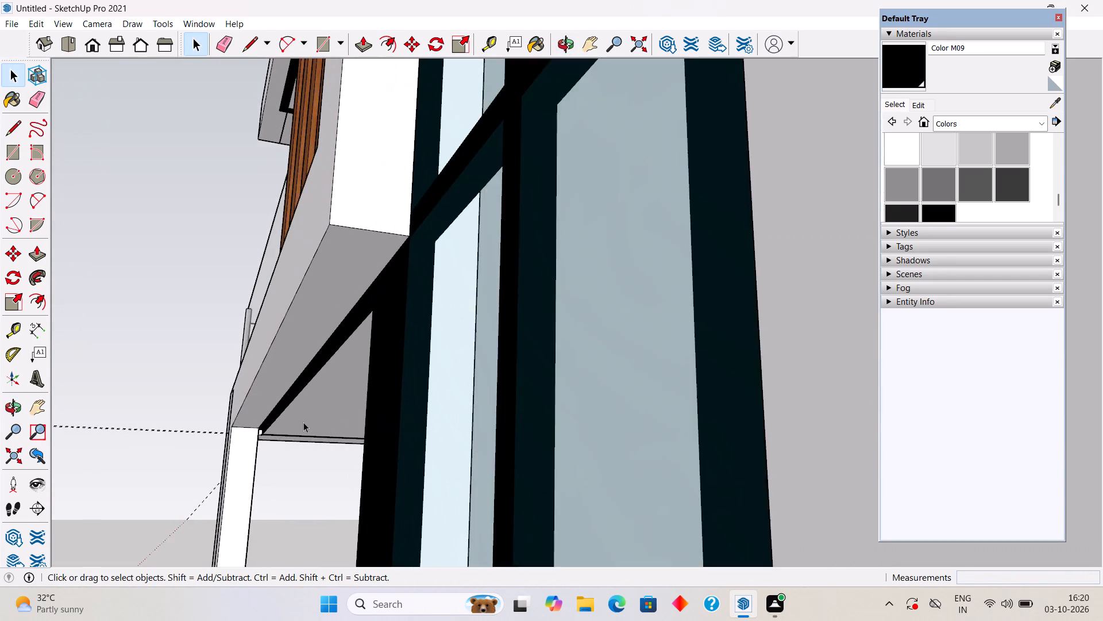
scroll(303, 422, up, 4)
middle_drag(263, 393, 223, 420)
middle_drag(248, 428, 280, 427)
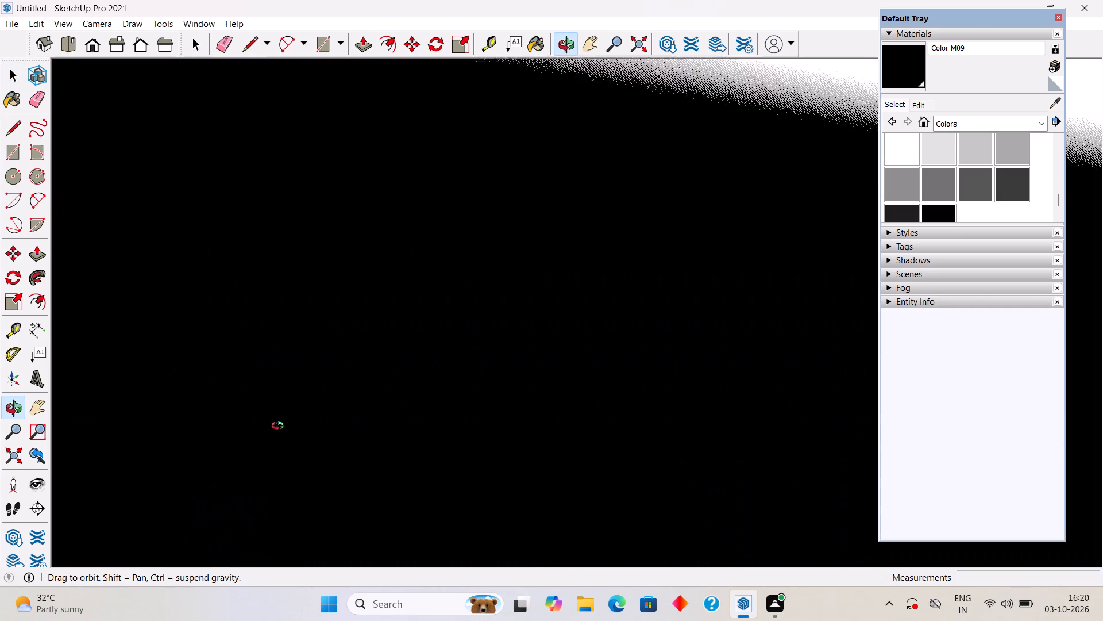
middle_drag(280, 427, 354, 429)
click(33, 450)
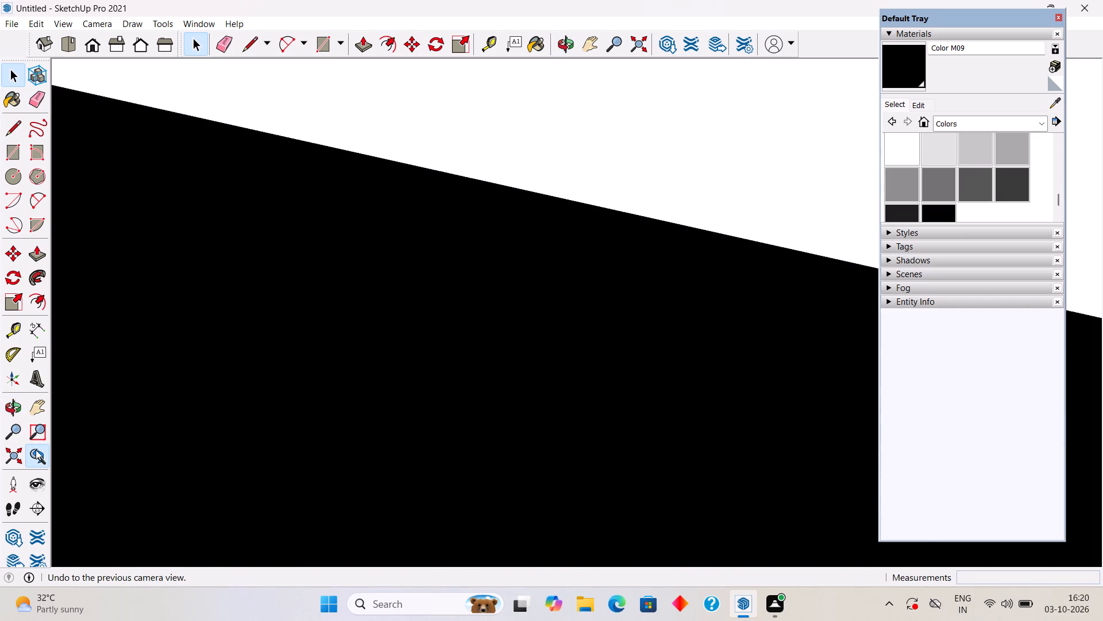
scroll(286, 513, up, 4)
scroll(222, 413, up, 5)
middle_drag(201, 363, 200, 391)
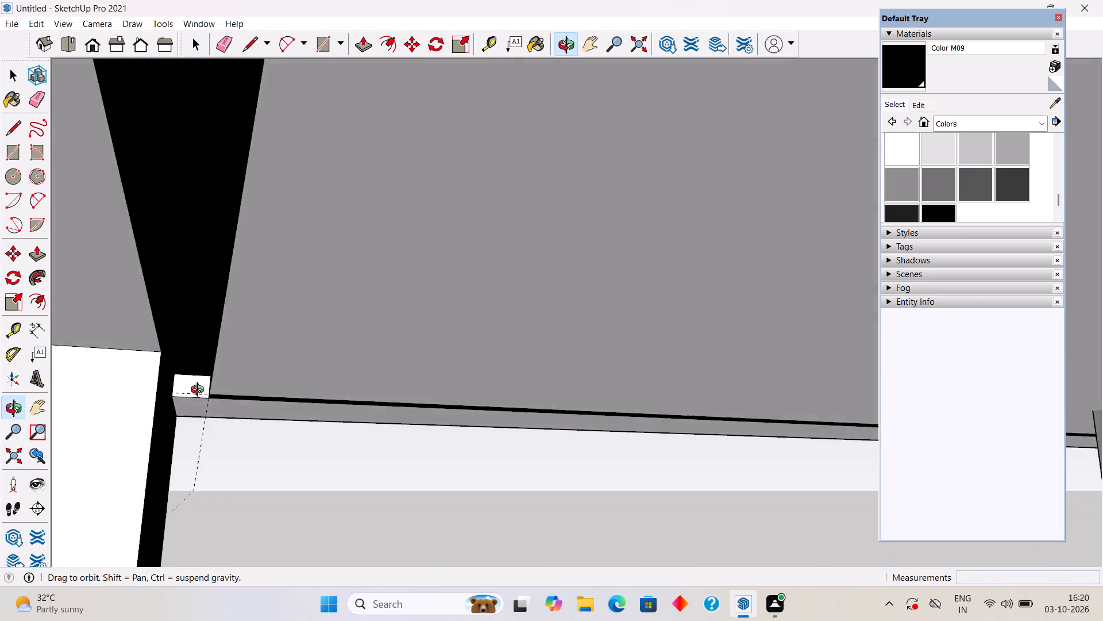
middle_drag(200, 391, 200, 404)
scroll(200, 404, up, 5)
triple_click(205, 400)
double_click(206, 400)
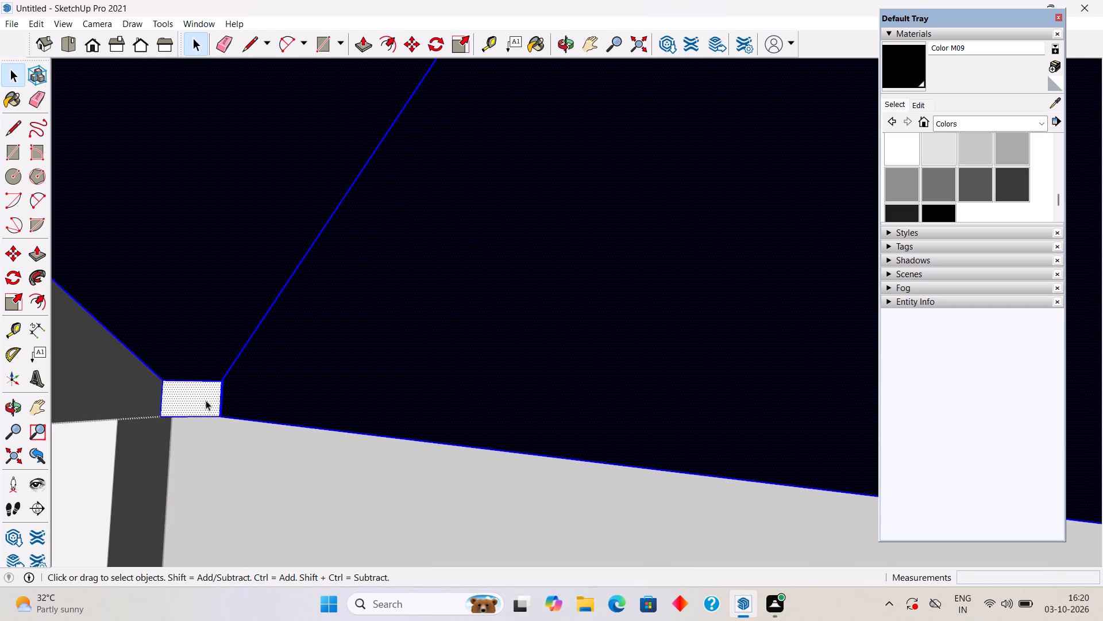
click(211, 396)
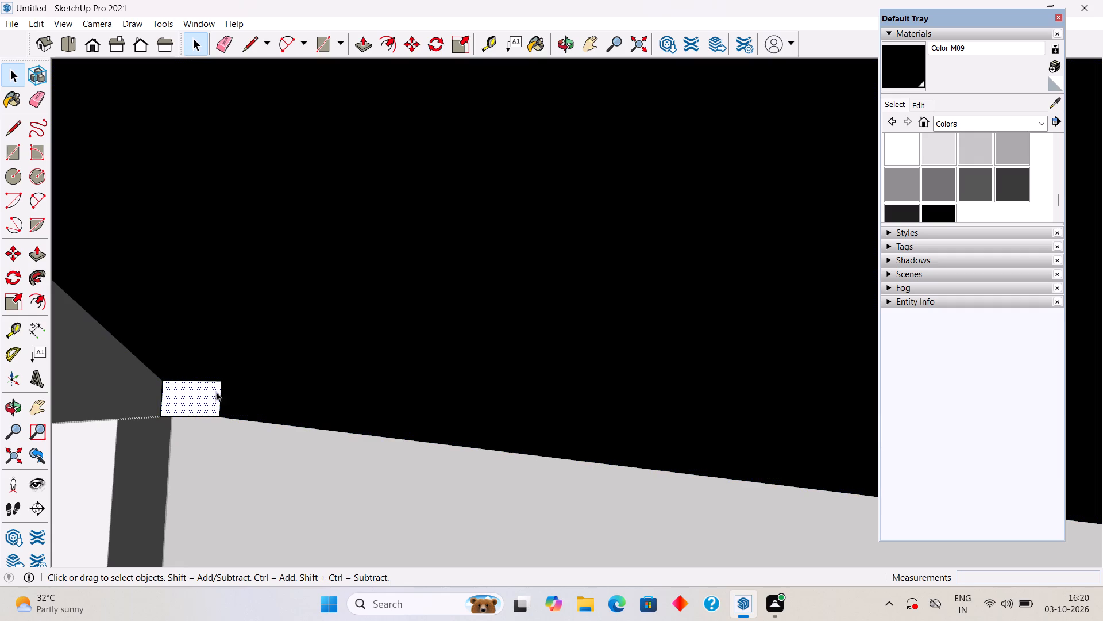
click(913, 62)
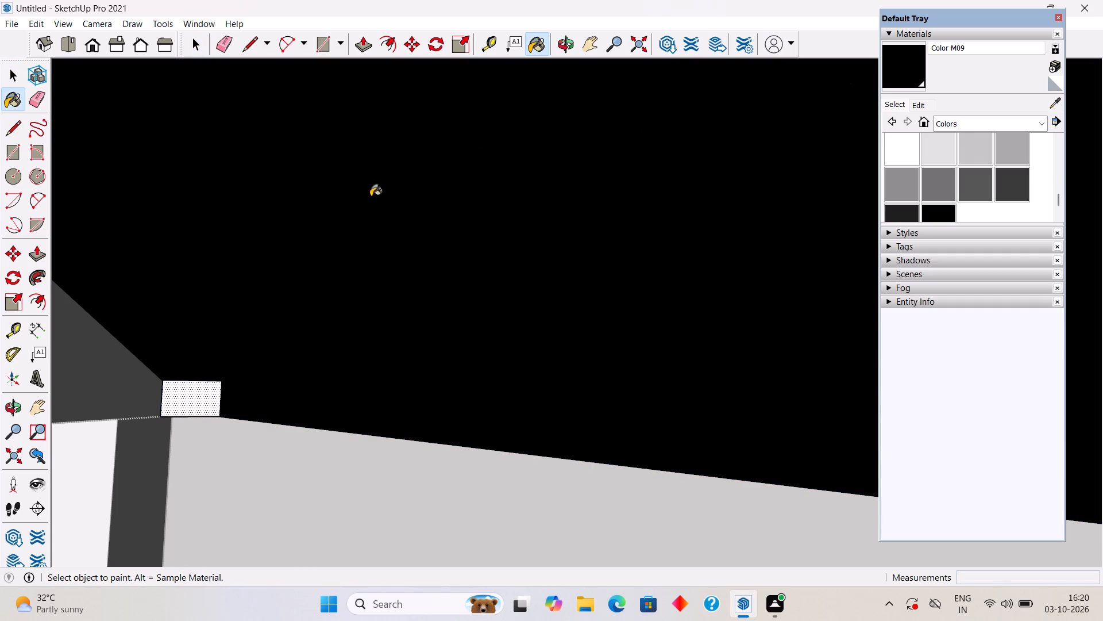
click(196, 395)
scroll(214, 374, down, 8)
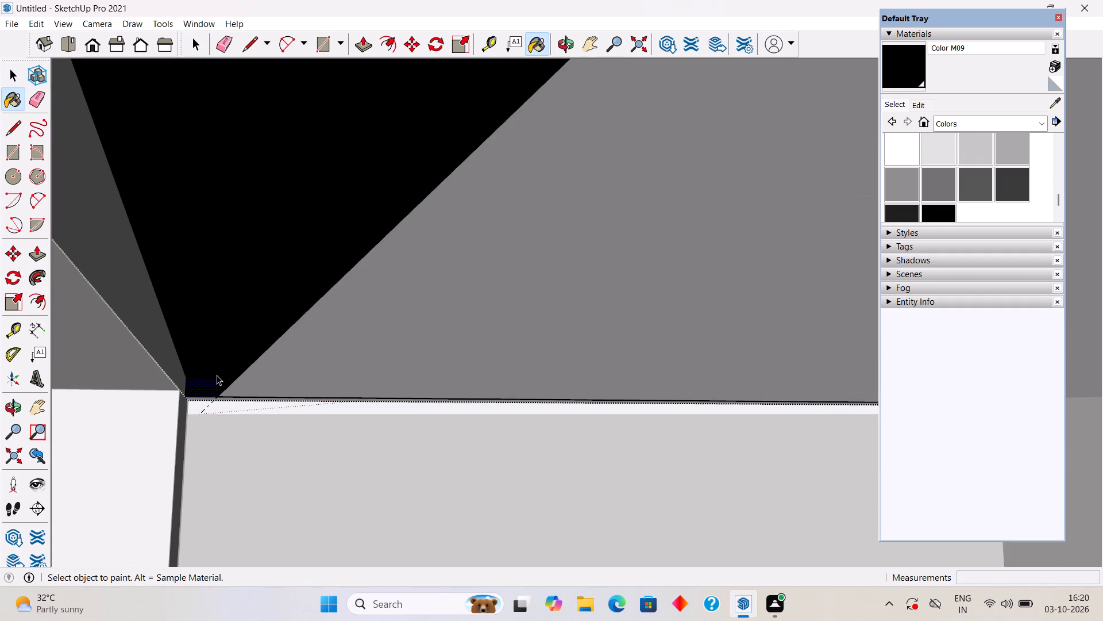
key(space)
middle_drag(217, 375, 802, 359)
scroll(802, 359, down, 9)
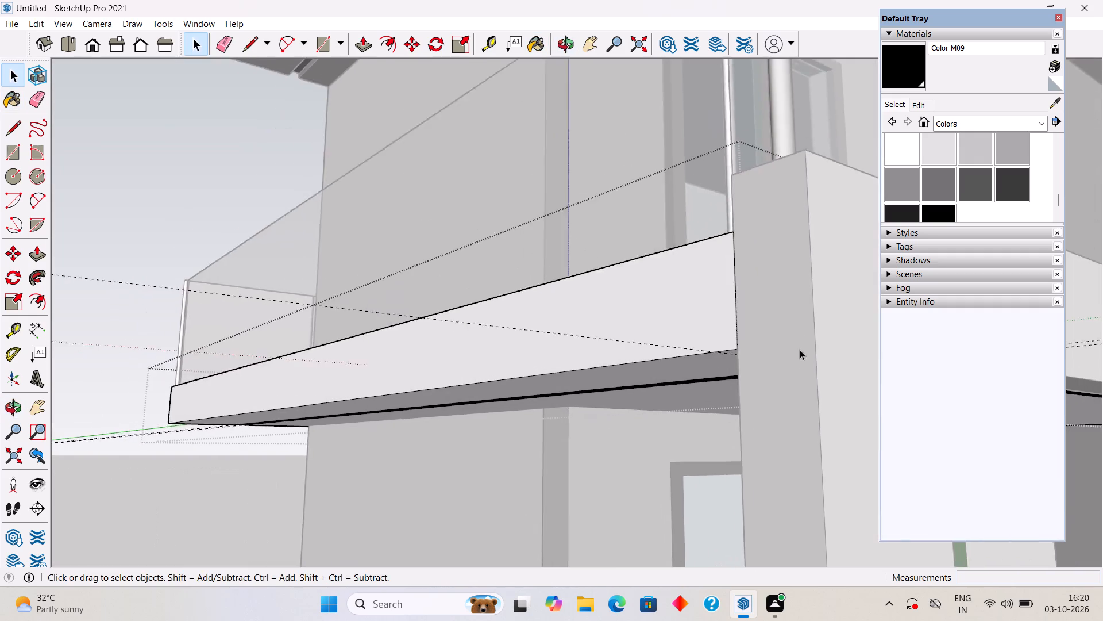
scroll(800, 350, down, 10)
key(space)
click(339, 191)
Examine the whole house from the front, from below and from above to review its finishes.
scroll(756, 302, down, 3)
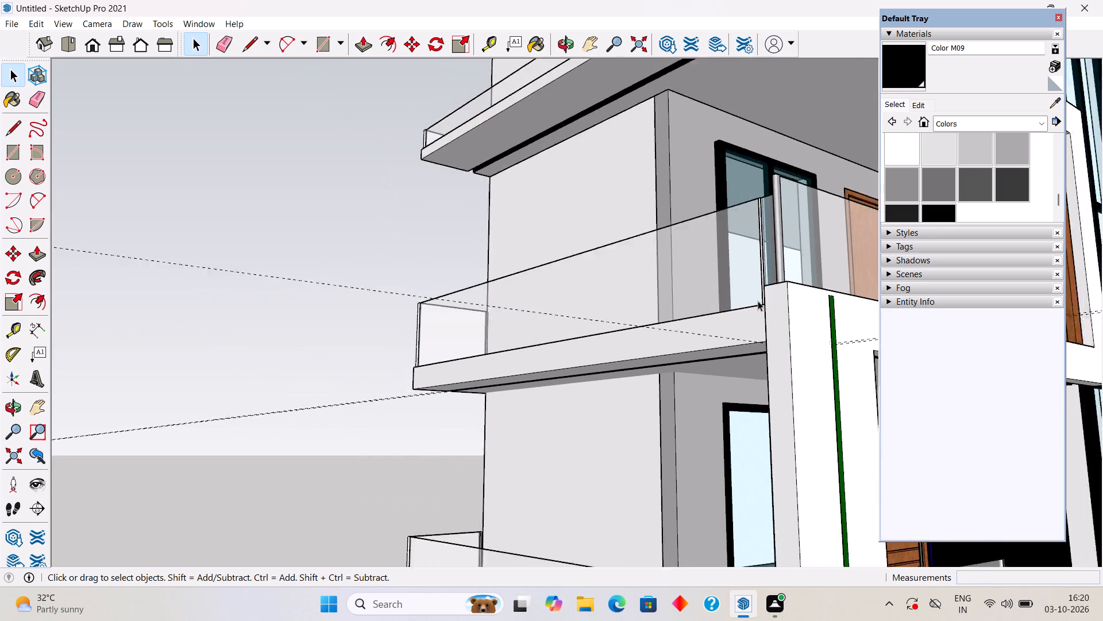
scroll(758, 301, down, 20)
scroll(758, 301, down, 1)
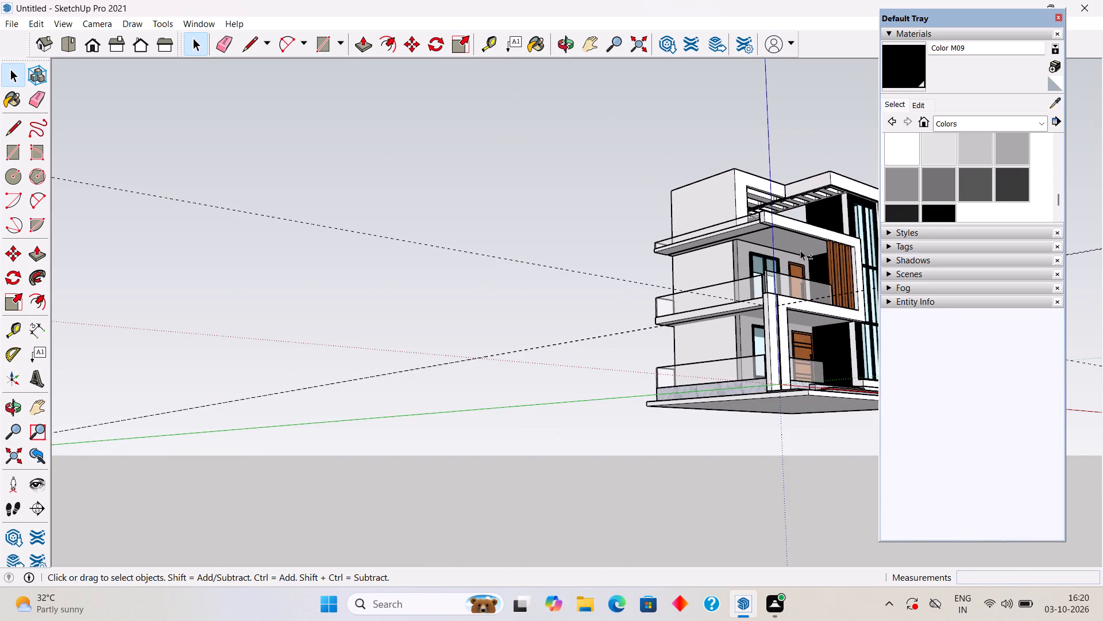
shift+middle_drag(800, 250, 419, 290)
middle_drag(538, 292, 346, 327)
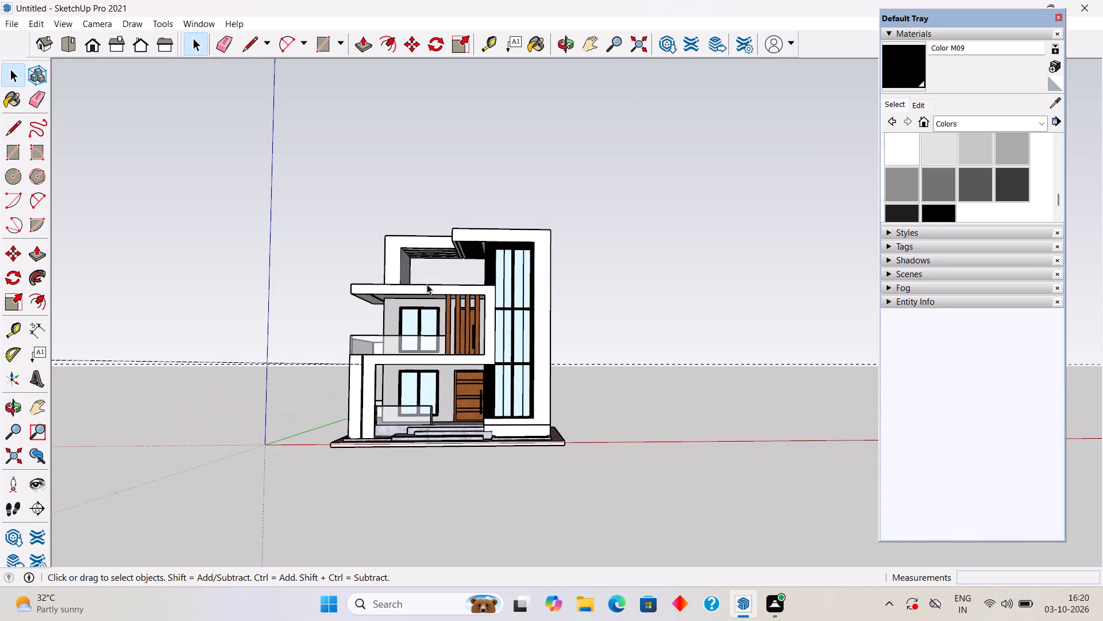
click(428, 167)
scroll(449, 423, up, 4)
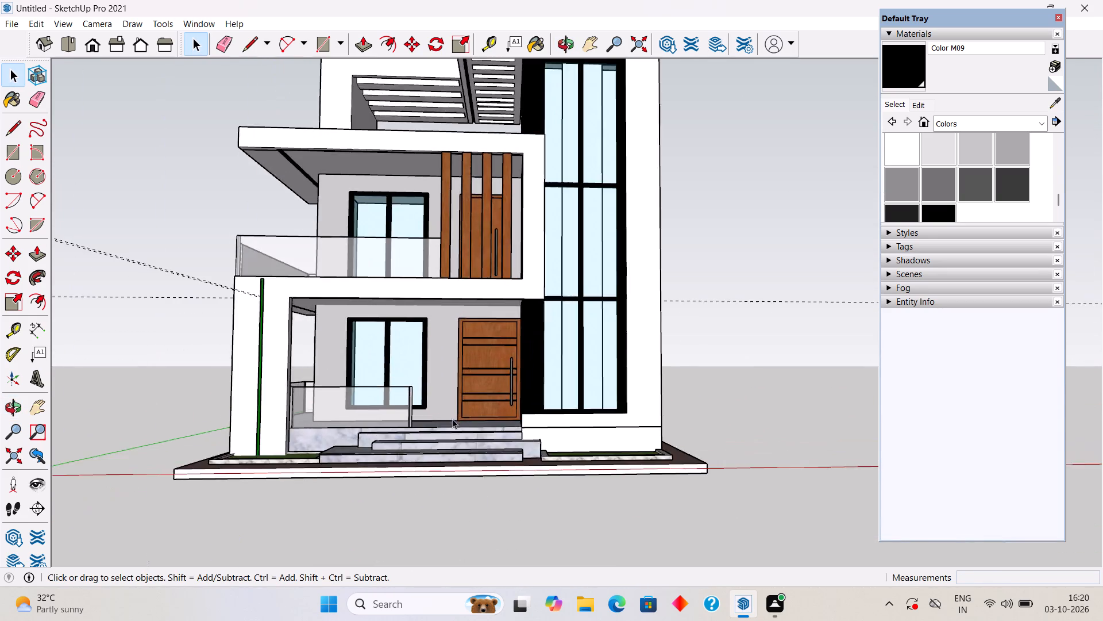
scroll(452, 419, up, 6)
middle_drag(463, 370, 461, 355)
scroll(461, 355, down, 11)
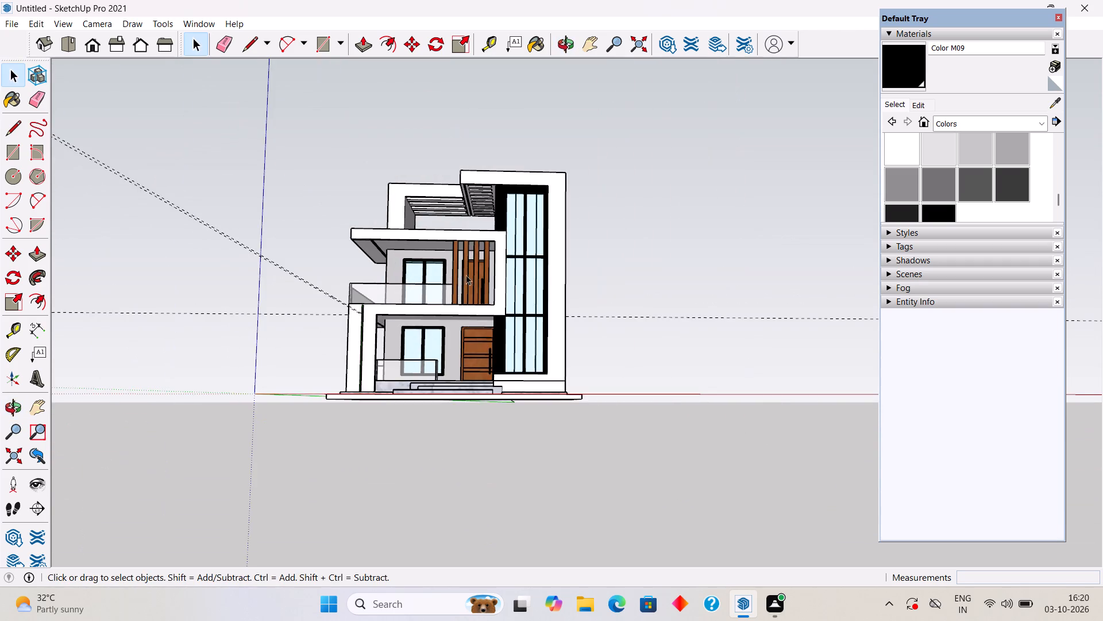
middle_drag(466, 272, 425, 222)
scroll(506, 289, up, 1)
middle_drag(506, 289, 537, 278)
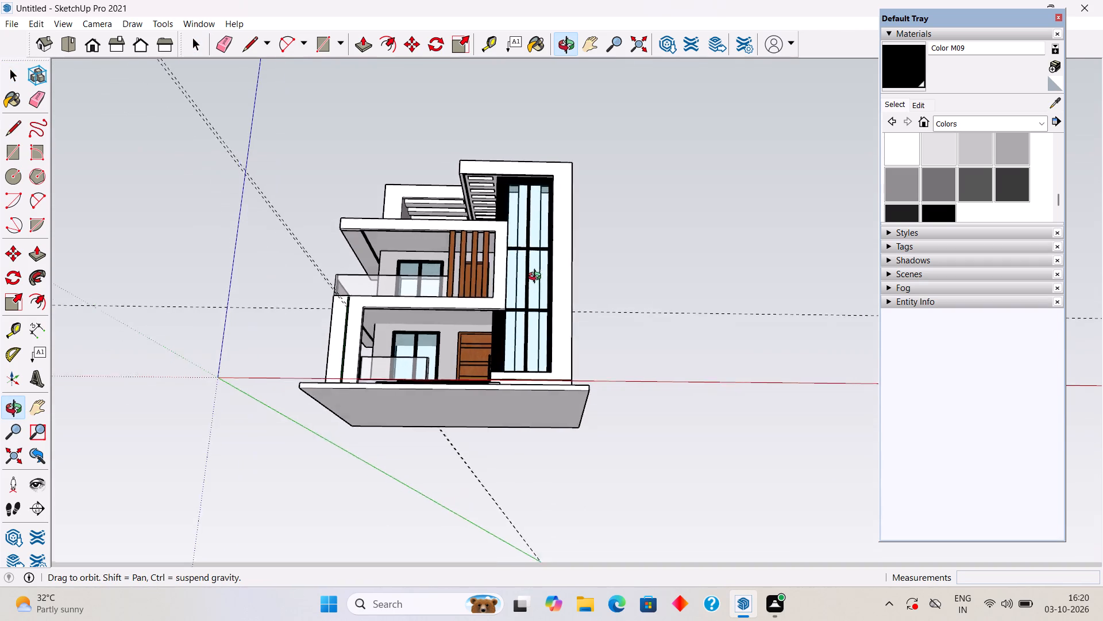
middle_drag(537, 278, 547, 297)
click(642, 263)
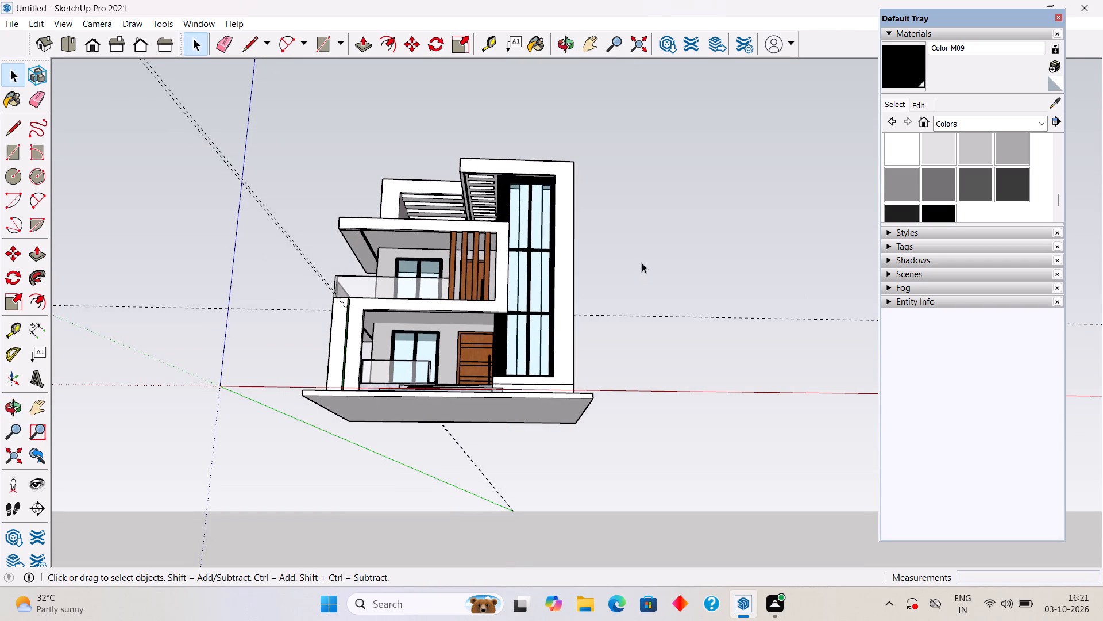
middle_drag(641, 263, 618, 325)
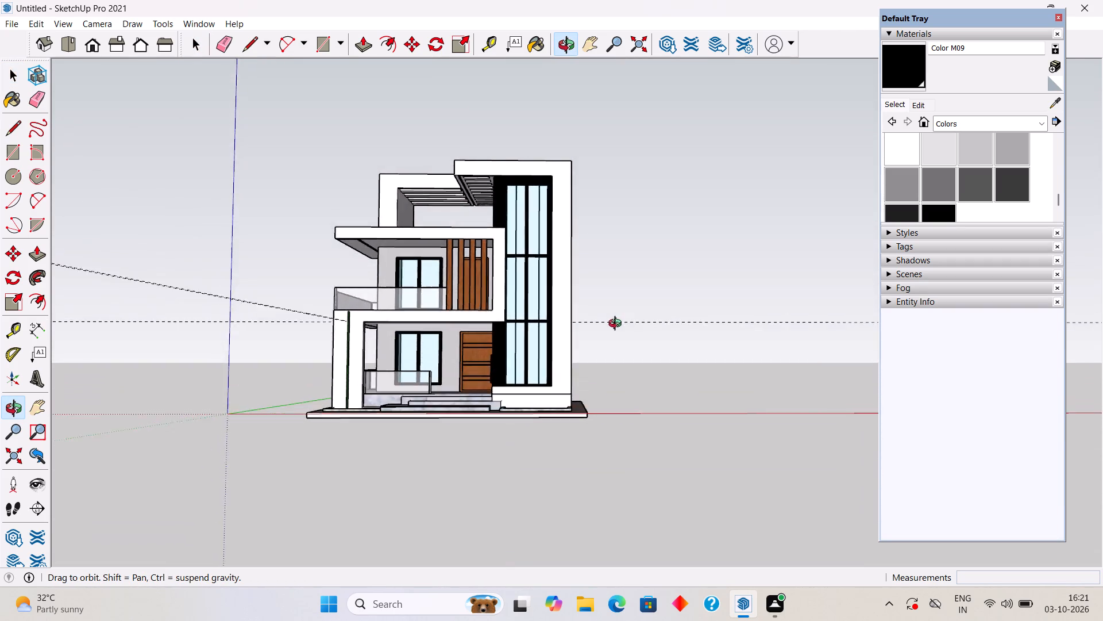
middle_drag(618, 325, 747, 402)
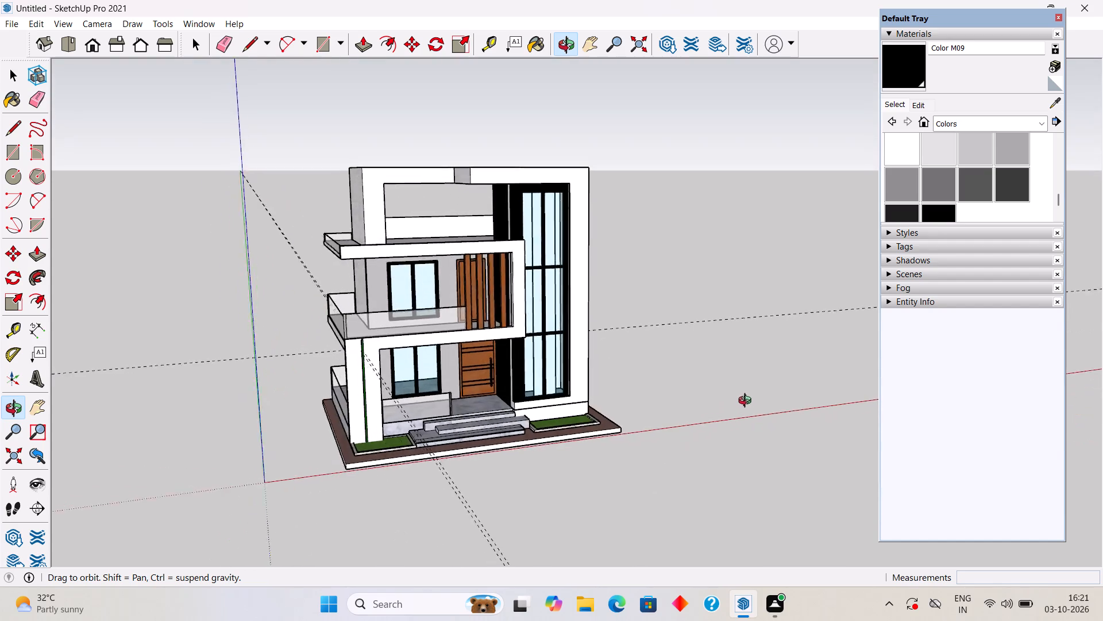
middle_drag(747, 402, 615, 346)
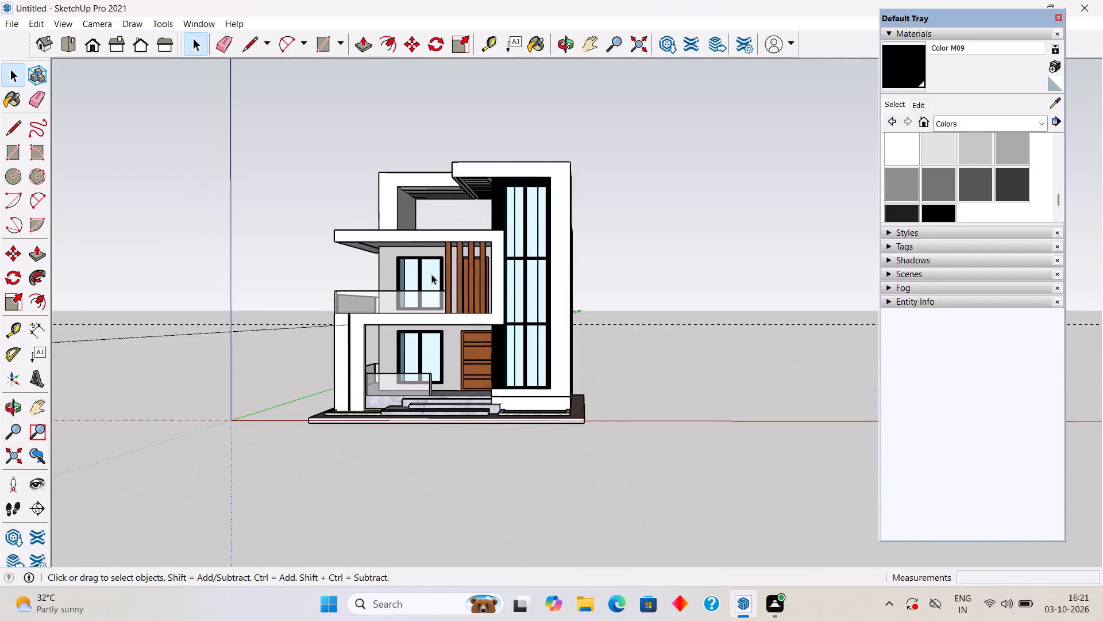
Inspect the side balconies, their underside strips, the entrance and the overall front elevation from close and distant angles.
scroll(433, 271, up, 7)
middle_drag(496, 255, 843, 264)
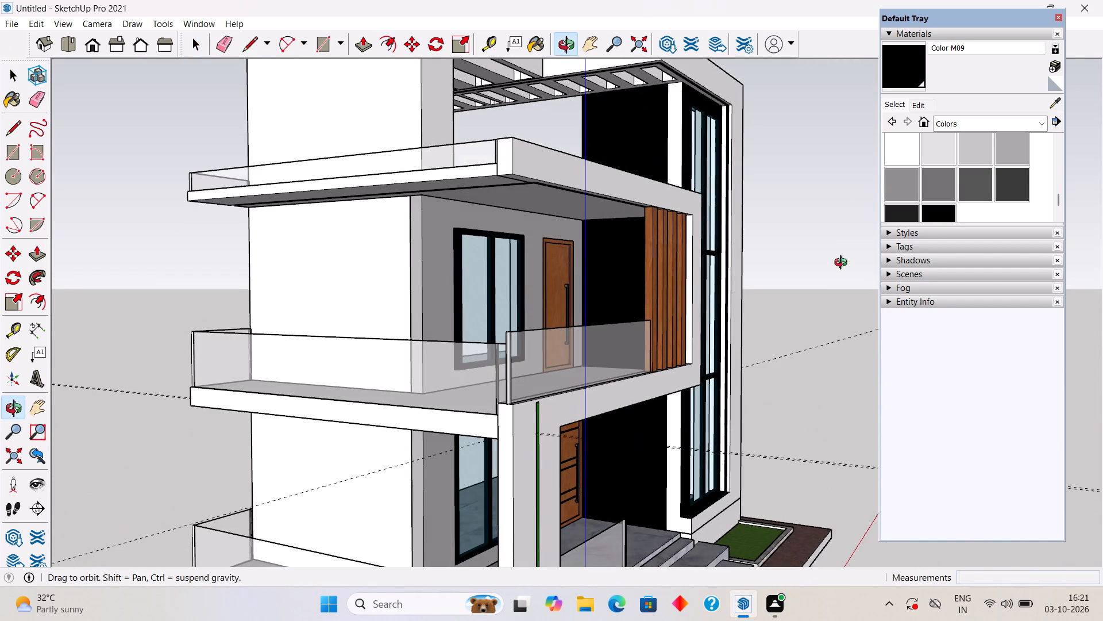
middle_drag(843, 264, 802, 272)
scroll(681, 414, up, 3)
middle_drag(622, 438, 687, 306)
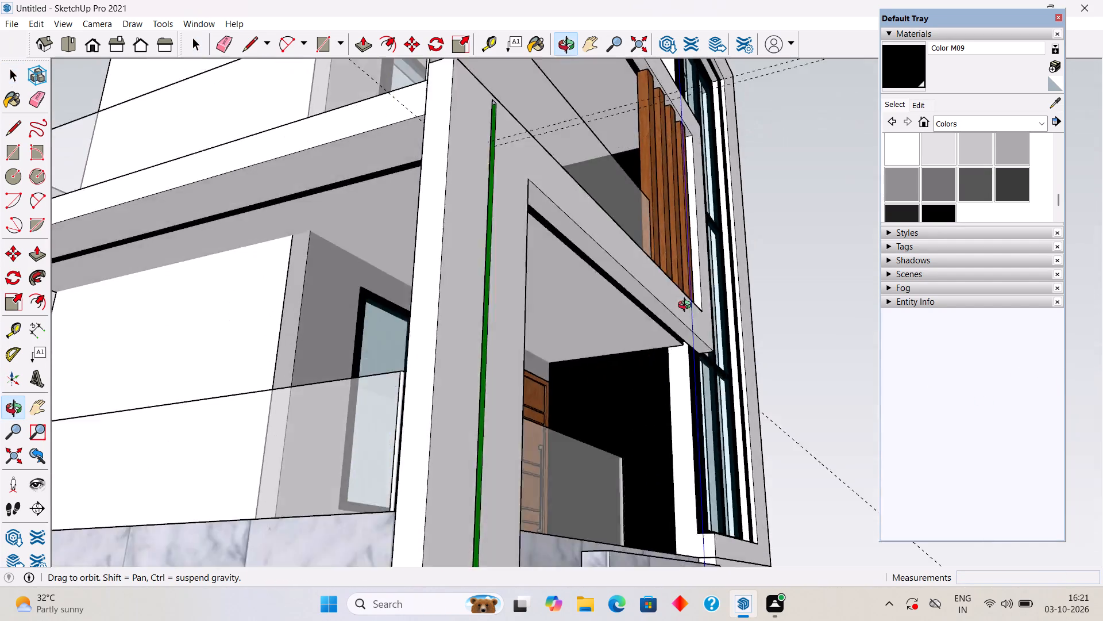
middle_drag(687, 306, 724, 481)
scroll(724, 481, down, 2)
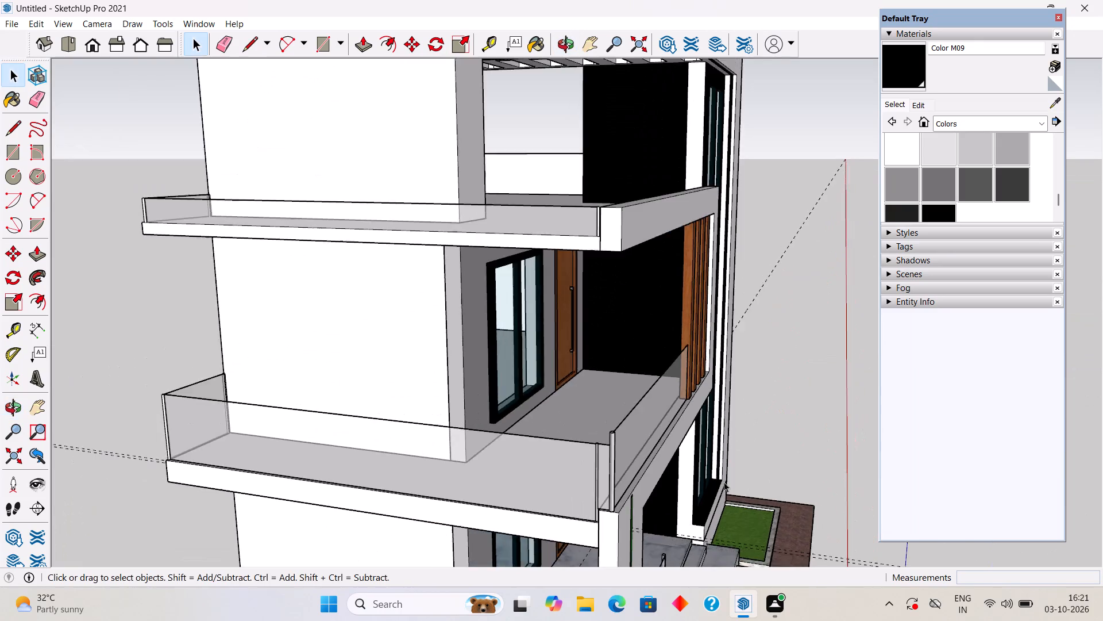
scroll(741, 459, down, 11)
middle_drag(625, 417, 484, 341)
scroll(493, 351, down, 9)
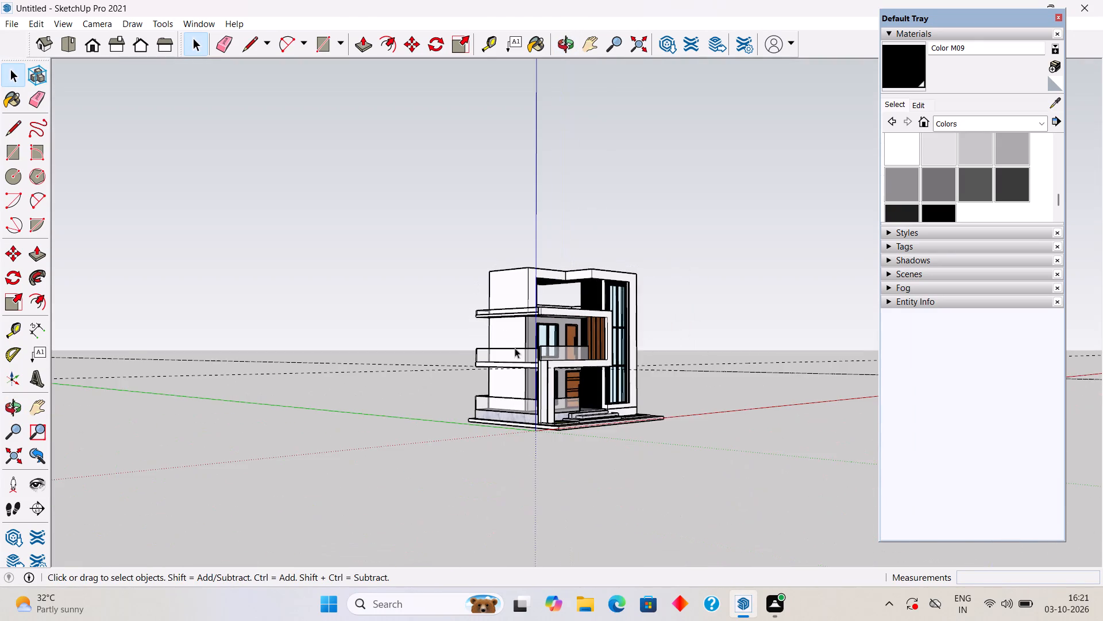
middle_drag(518, 363, 477, 382)
scroll(550, 416, up, 5)
scroll(660, 304, up, 7)
middle_drag(563, 328, 419, 386)
scroll(419, 386, down, 2)
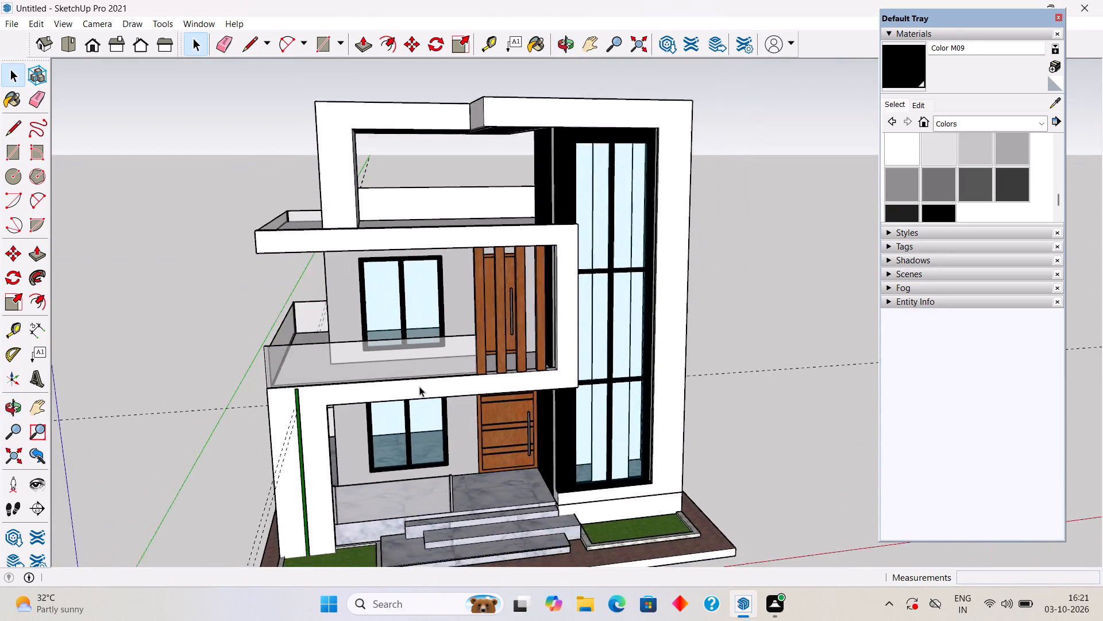
scroll(419, 386, down, 1)
scroll(552, 396, up, 8)
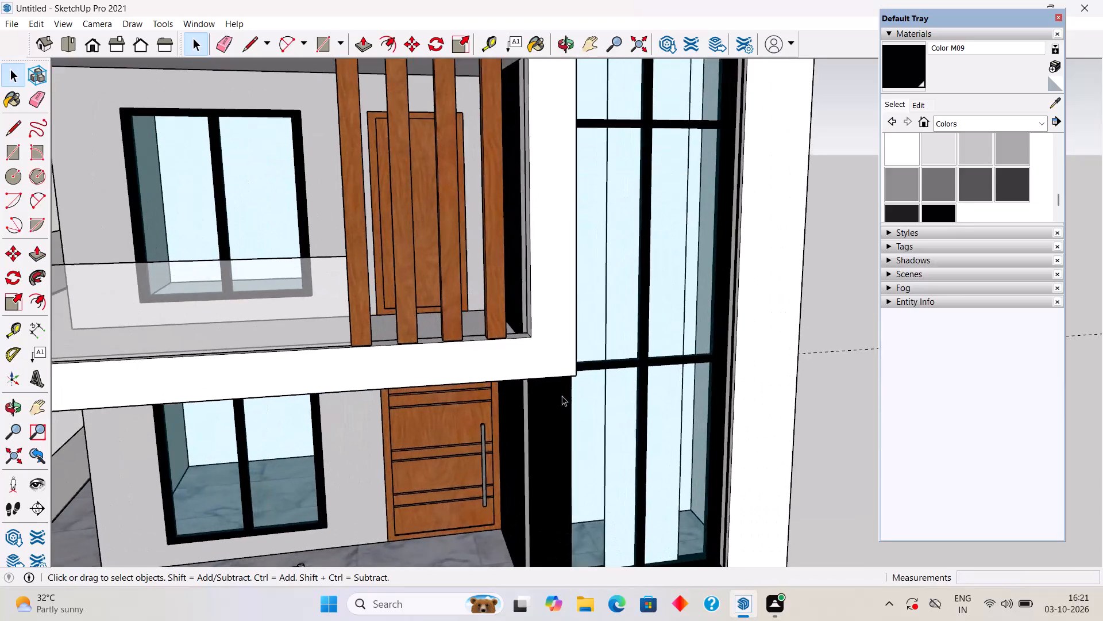
scroll(562, 396, down, 10)
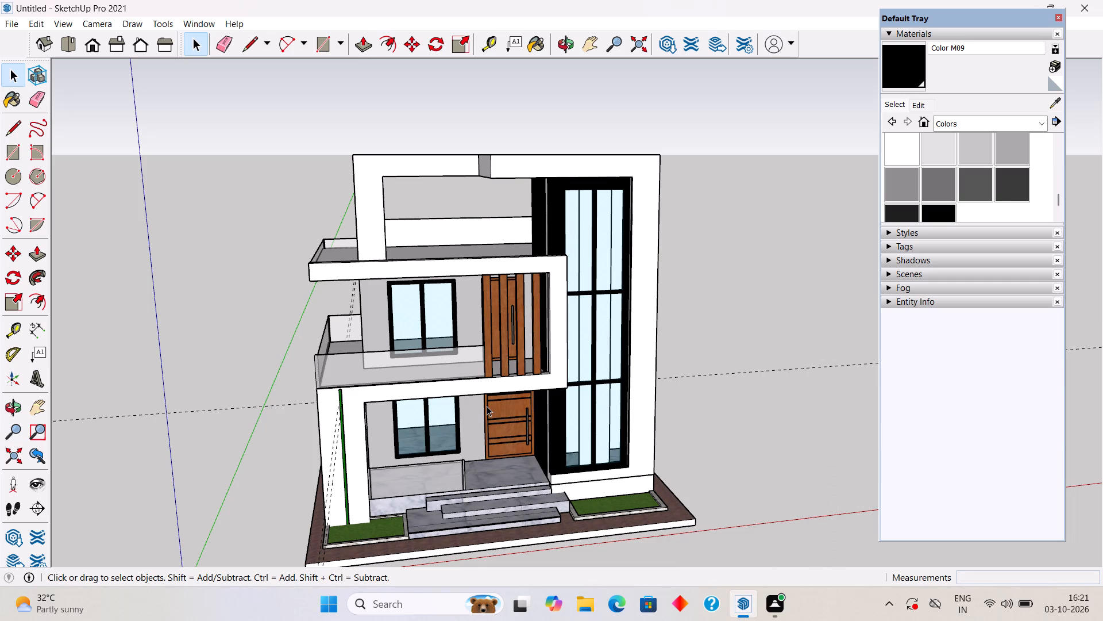
scroll(487, 406, down, 5)
scroll(519, 361, down, 4)
scroll(557, 317, down, 6)
scroll(299, 316, down, 4)
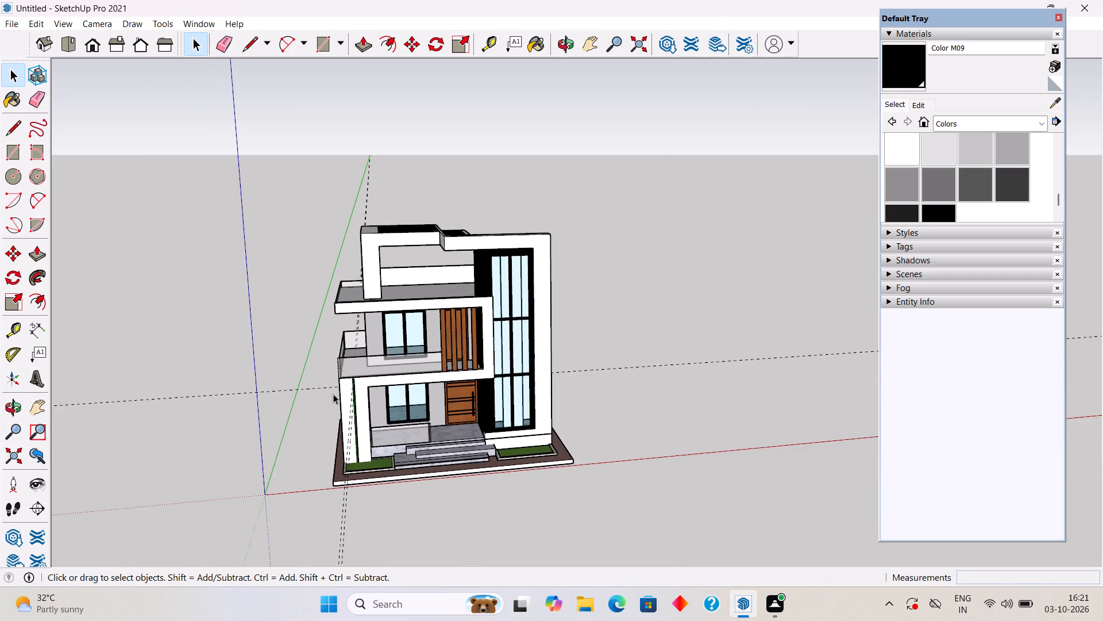
scroll(335, 393, up, 12)
middle_drag(375, 359, 597, 266)
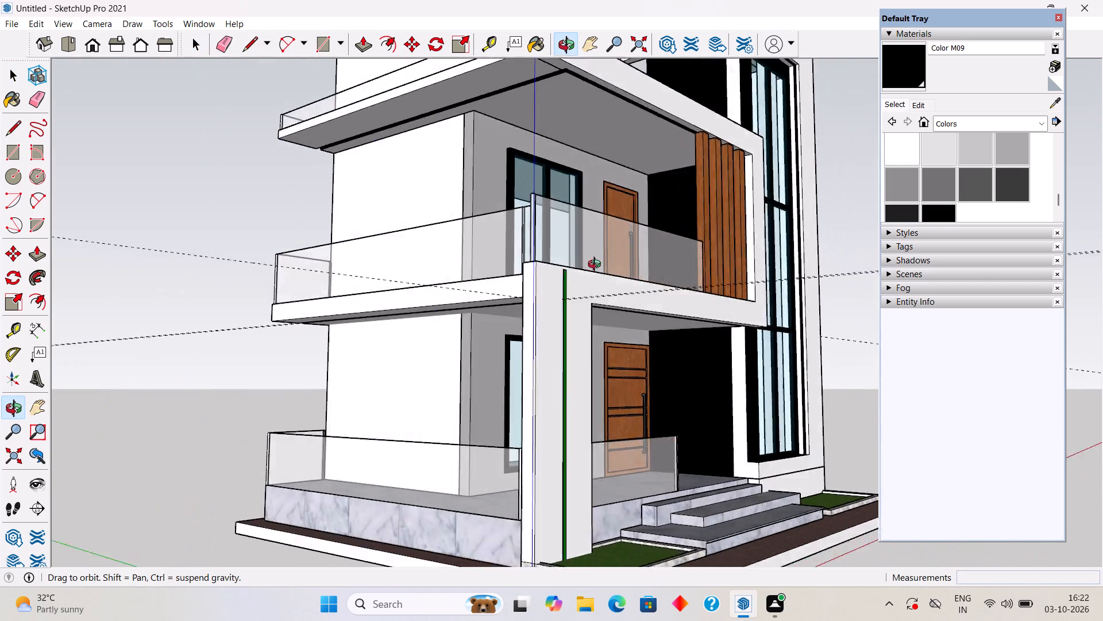
middle_drag(597, 266, 391, 316)
scroll(392, 317, down, 8)
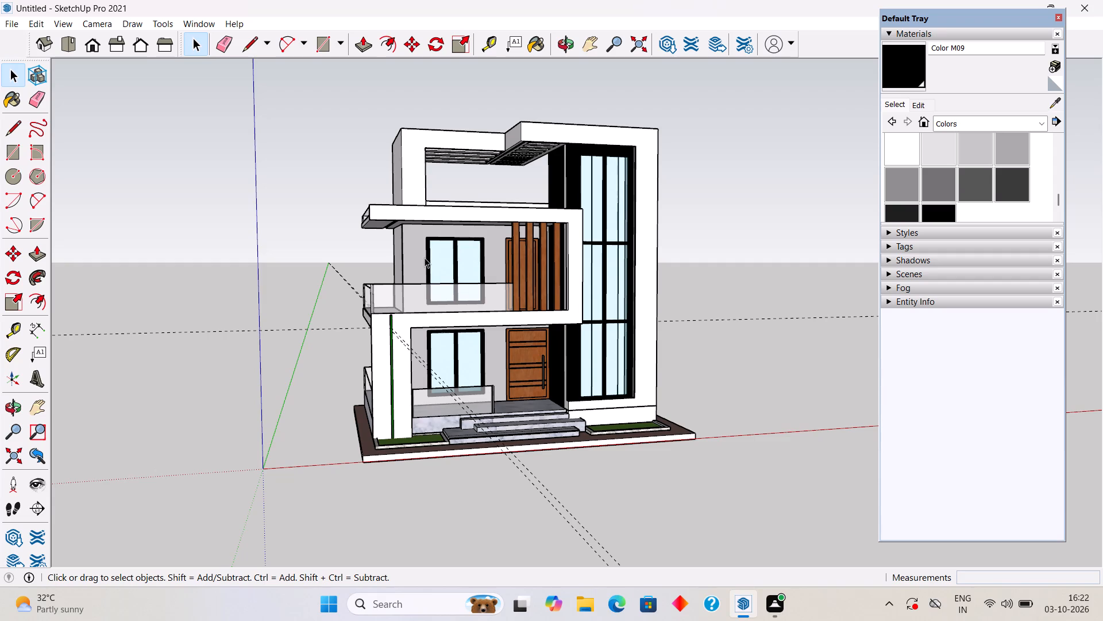
Delete all the dashed construction guides from the model.
middle_drag(428, 256, 568, 320)
middle_drag(459, 327, 765, 325)
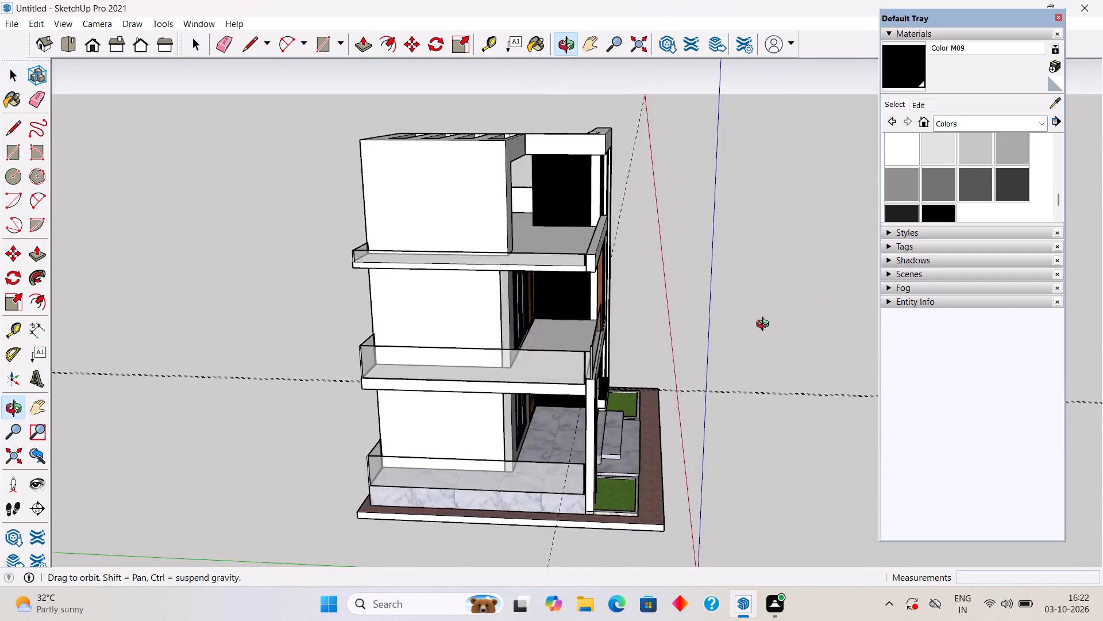
middle_drag(765, 325, 913, 289)
click(589, 292)
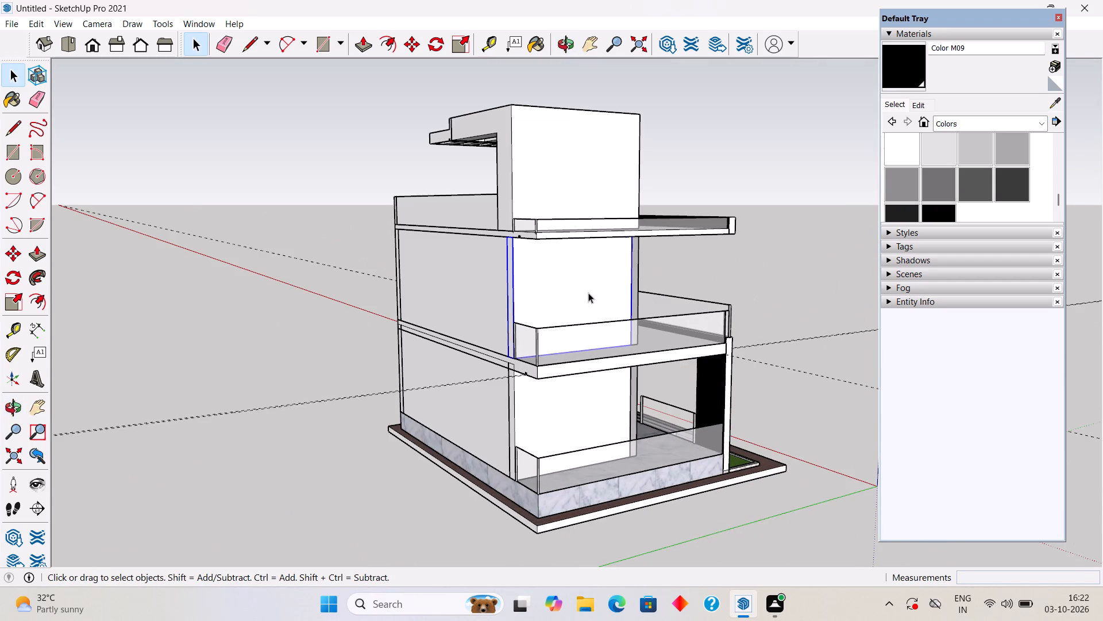
scroll(588, 293, down, 6)
click(328, 282)
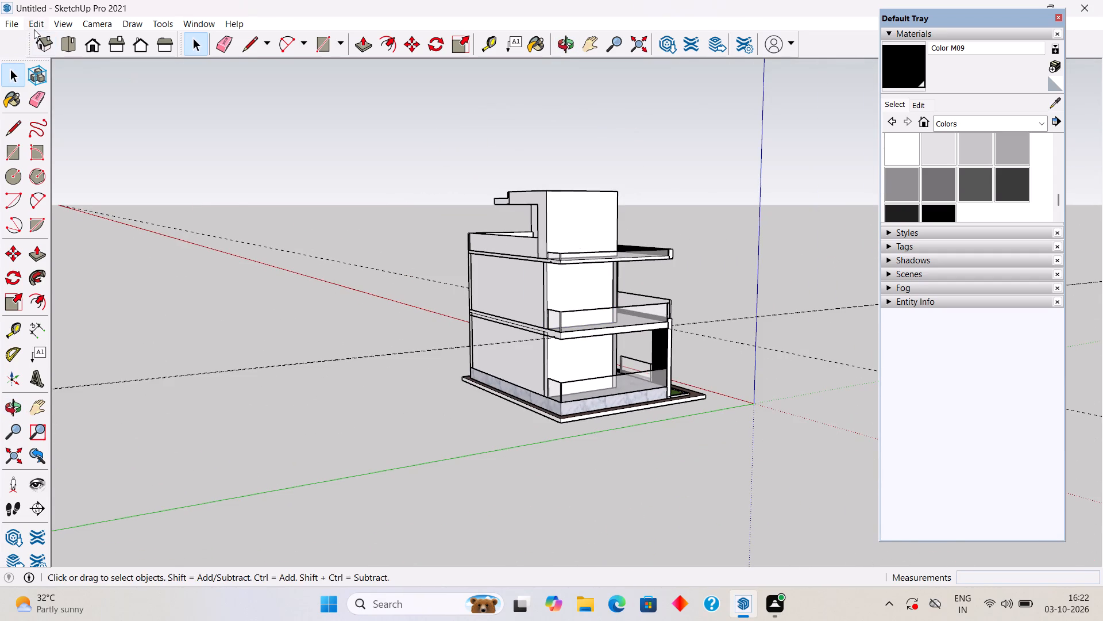
click(37, 25)
click(94, 148)
Select the whole house and scale it along the green axis by about 1.22, extending it towards the rear, and clear the selection.
scroll(497, 176, down, 3)
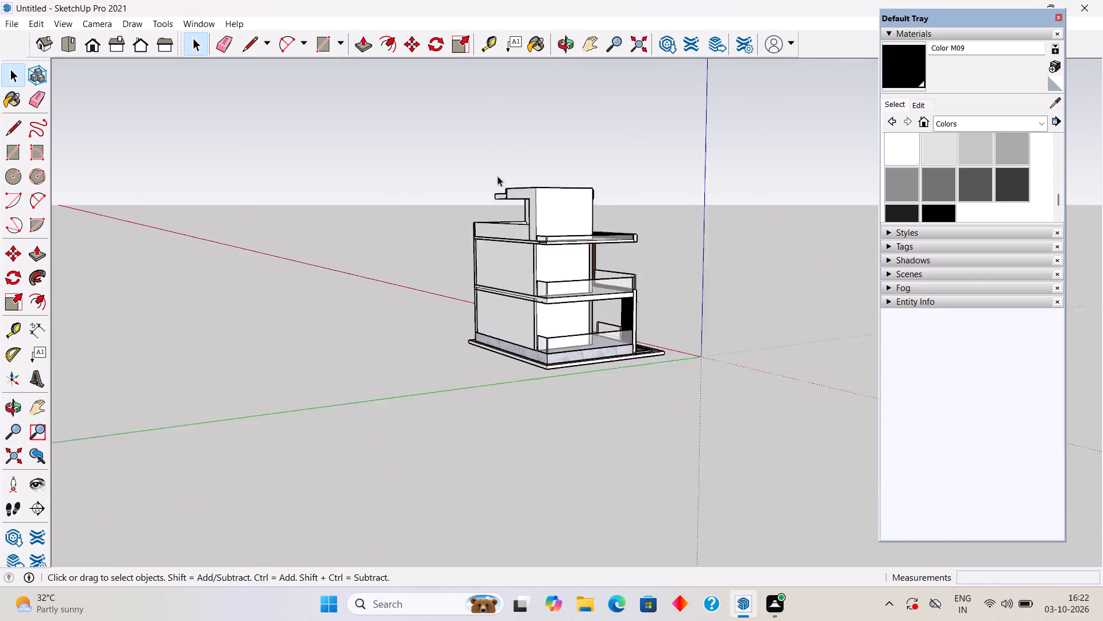
scroll(497, 176, down, 1)
drag(435, 163, 710, 440)
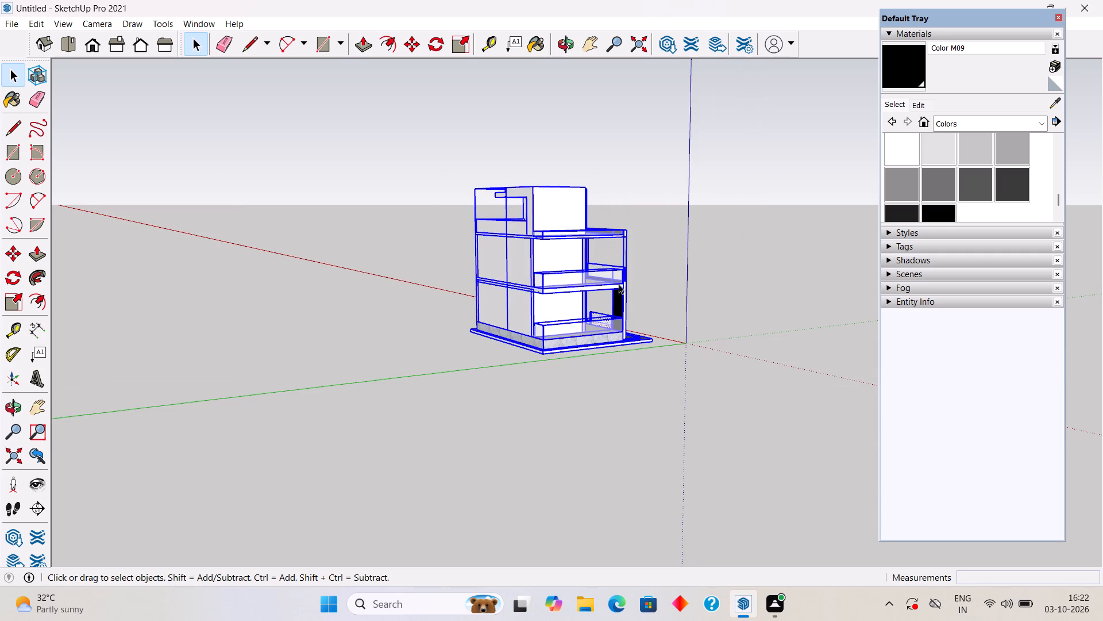
scroll(595, 269, up, 4)
scroll(535, 290, up, 4)
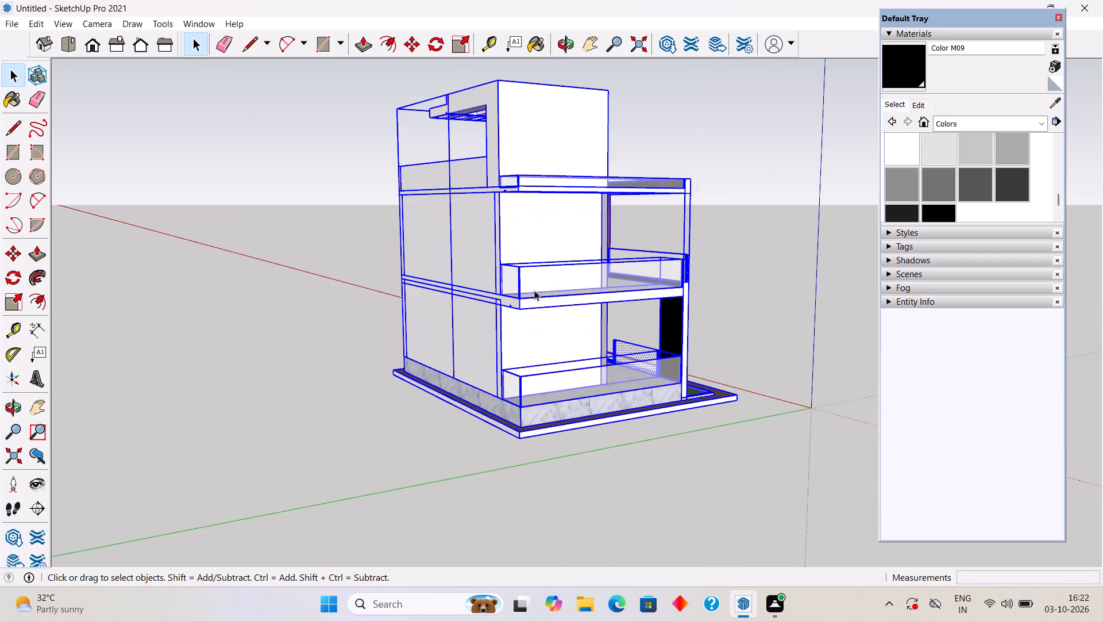
key(s)
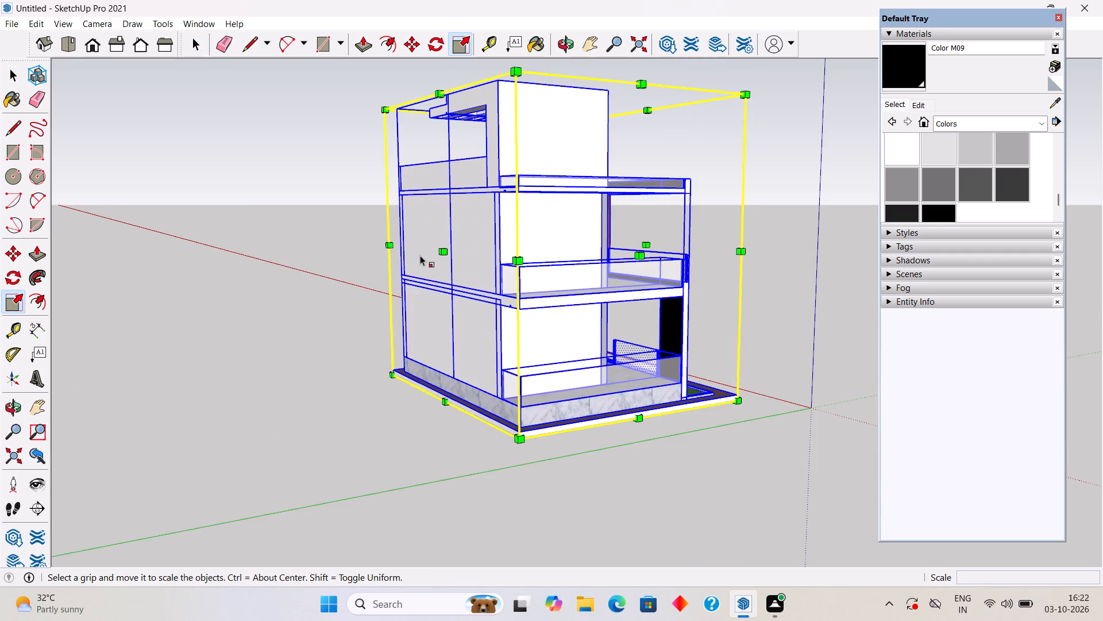
click(441, 249)
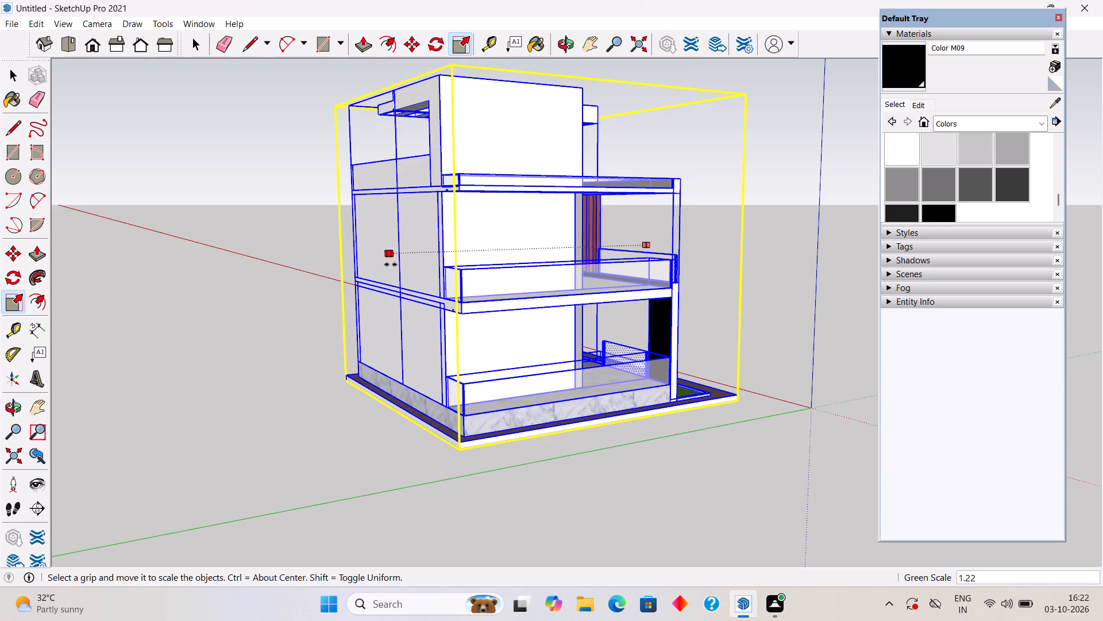
click(391, 264)
key(space)
middle_drag(696, 268, 681, 270)
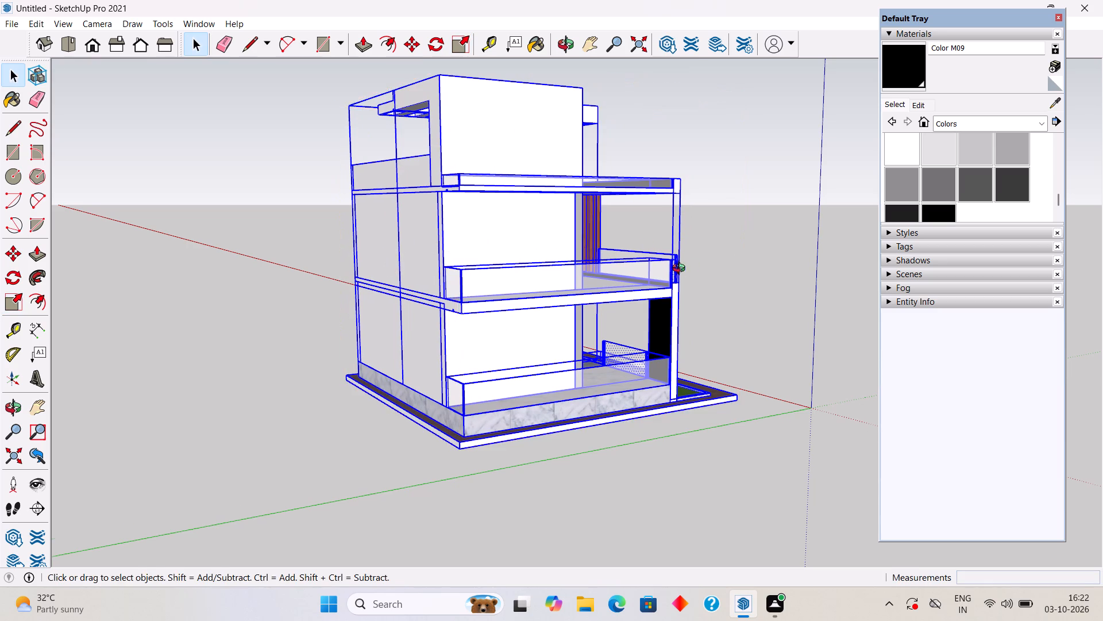
middle_drag(681, 270, 149, 204)
middle_drag(562, 377, 497, 380)
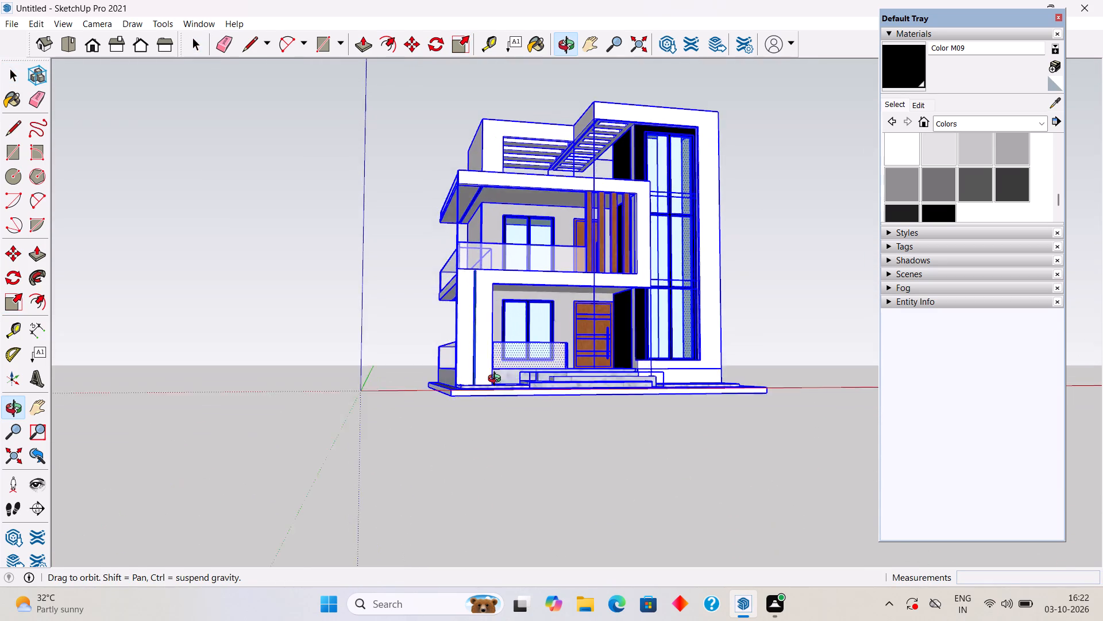
middle_drag(497, 380, 471, 391)
click(410, 421)
click(410, 421)
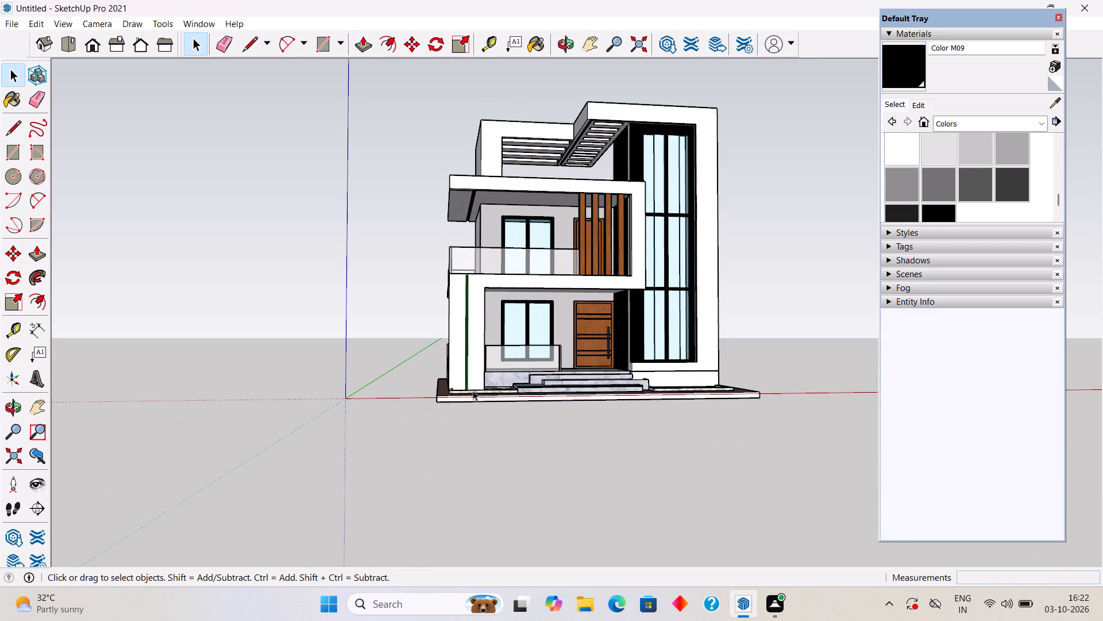
Examine the deepened house's front elevation, pergola, side balconies and roof from the front, from the side, from below and from above.
middle_drag(502, 370, 475, 338)
scroll(596, 159, up, 5)
scroll(598, 156, down, 1)
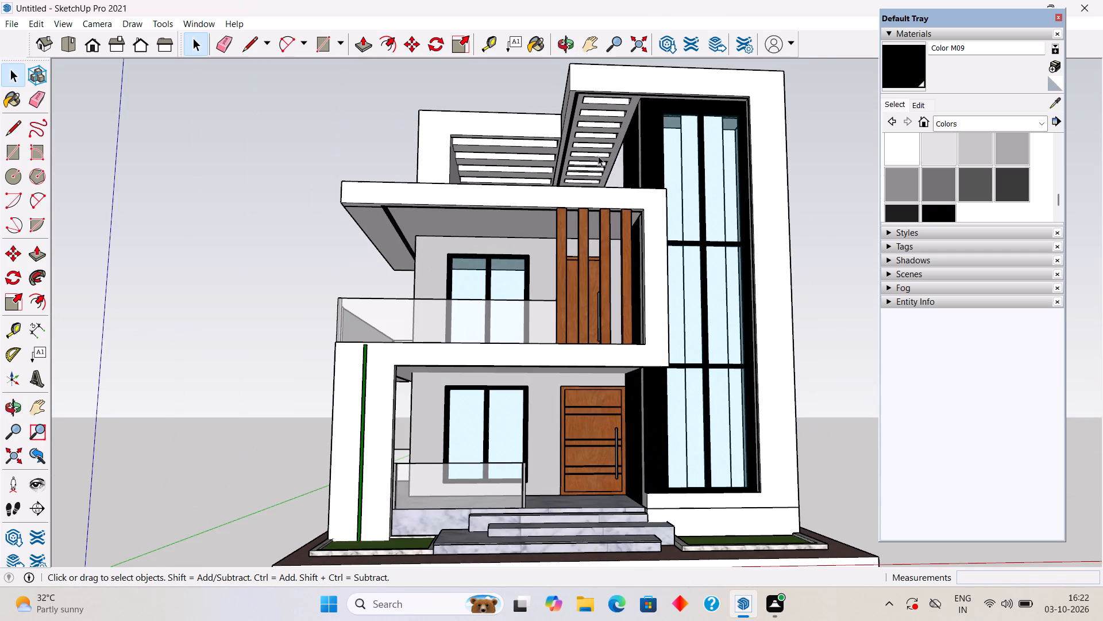
scroll(598, 156, down, 1)
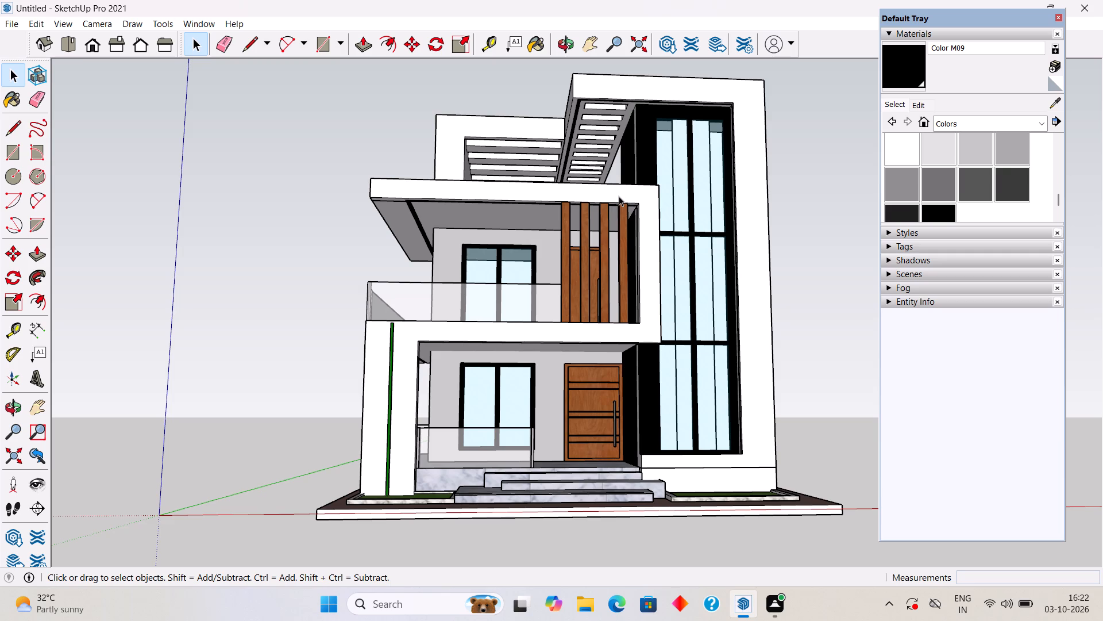
middle_drag(610, 200, 557, 202)
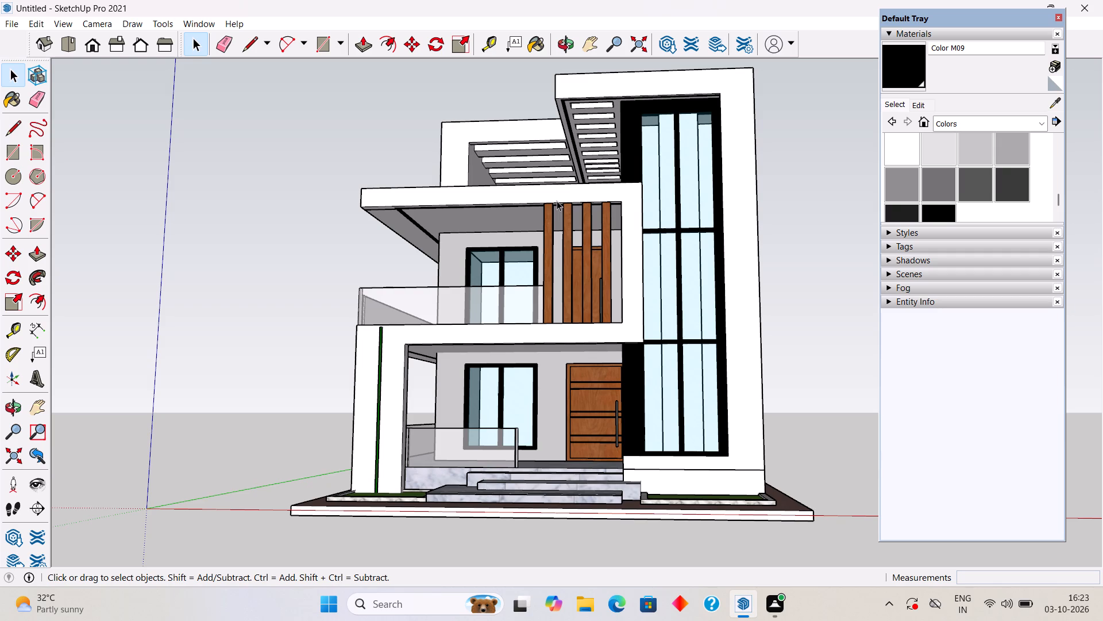
scroll(495, 258, down, 2)
scroll(471, 303, down, 2)
middle_drag(444, 421, 659, 522)
middle_drag(241, 430, 531, 463)
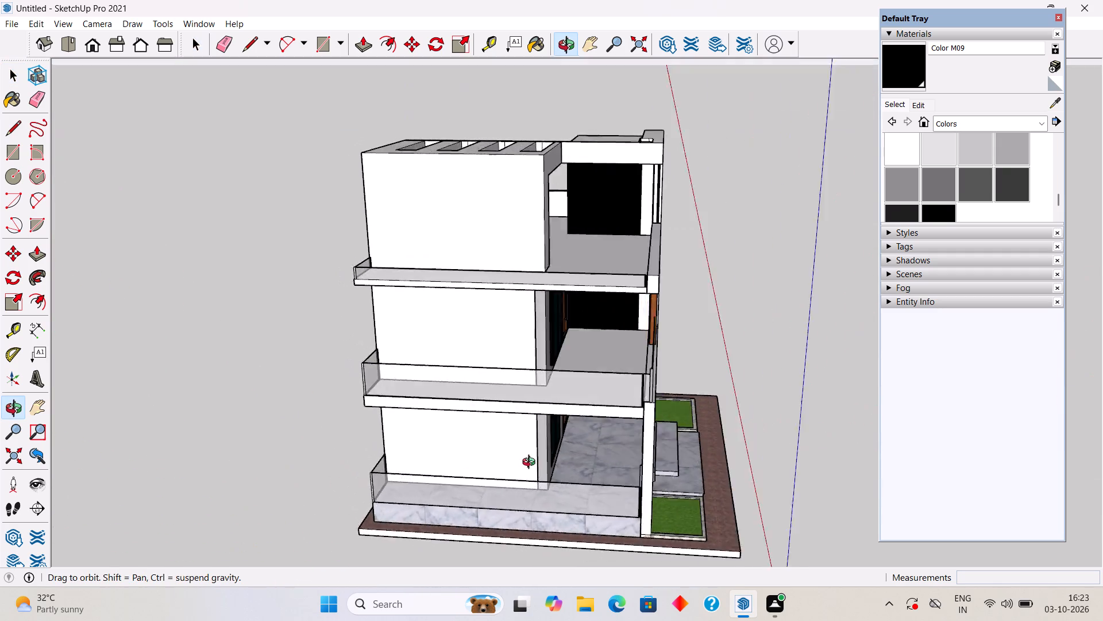
middle_drag(531, 463, 256, 402)
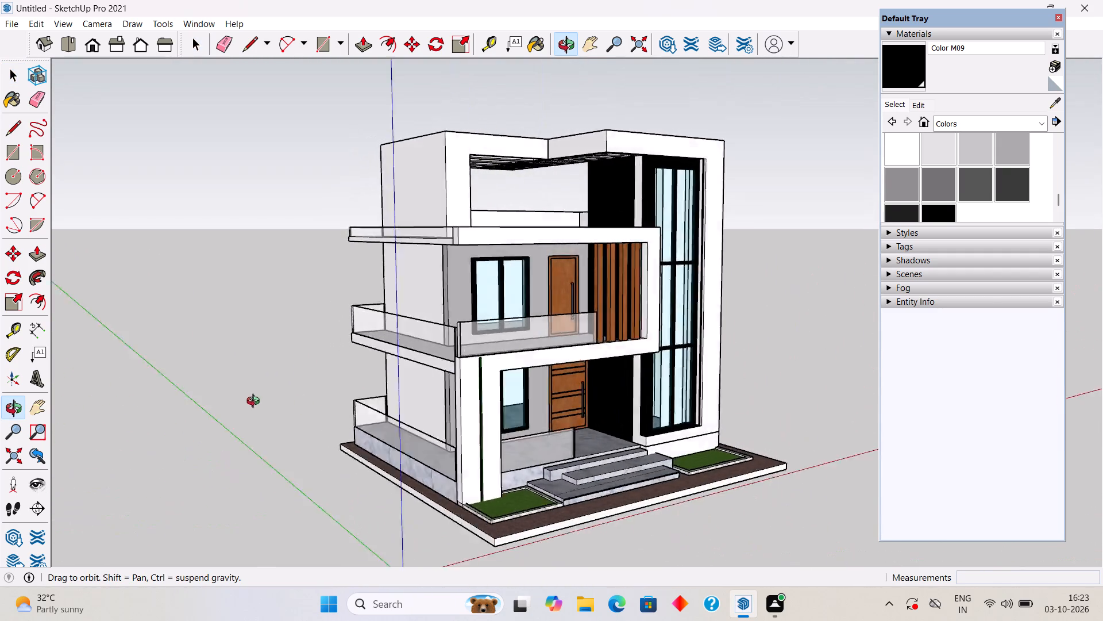
middle_drag(256, 402, 254, 402)
middle_drag(480, 385, 309, 327)
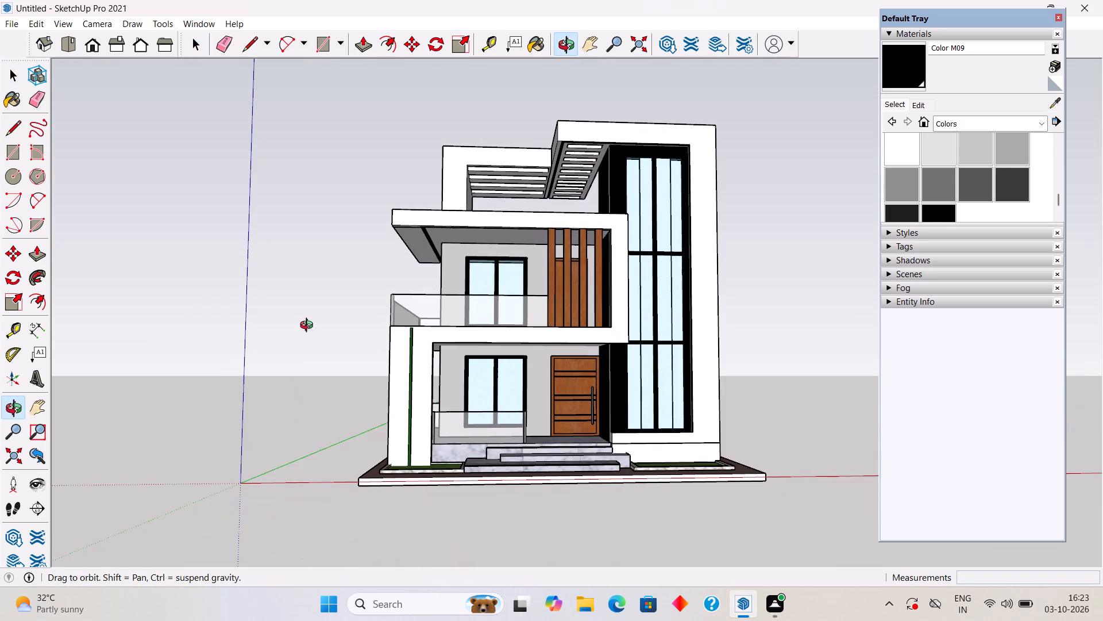
middle_drag(309, 327, 310, 293)
scroll(564, 271, up, 5)
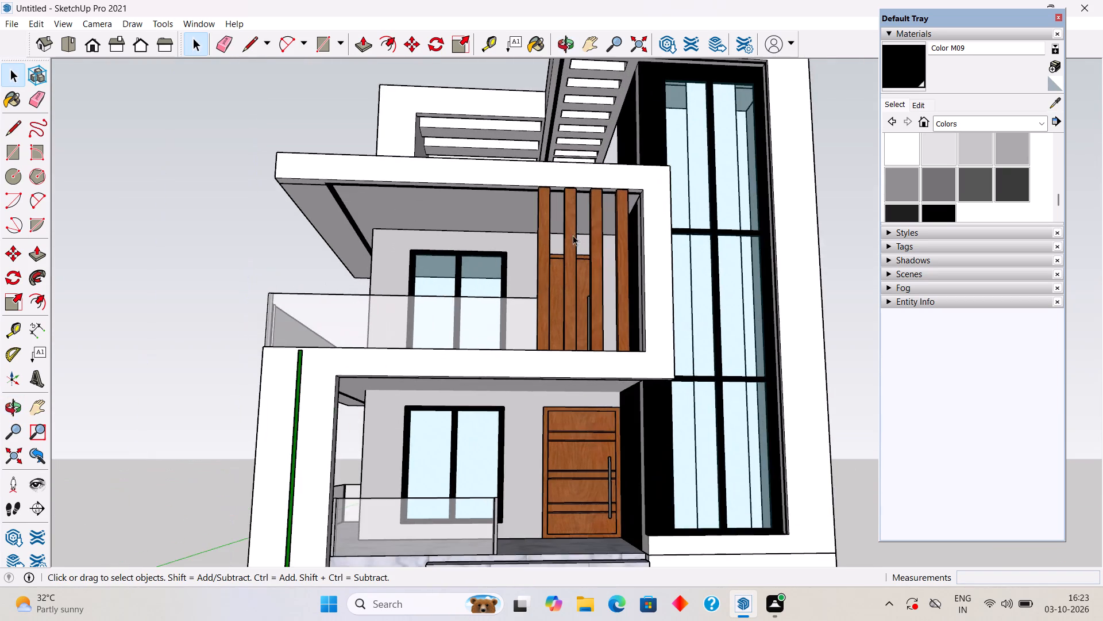
middle_drag(573, 219, 597, 407)
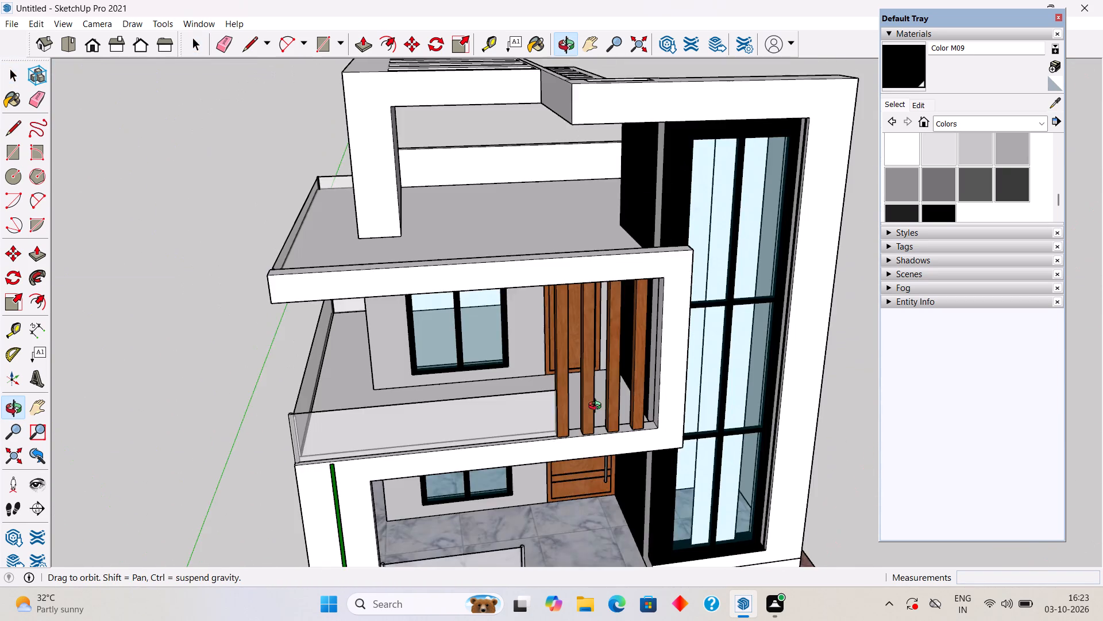
middle_drag(597, 407, 579, 235)
scroll(572, 232, down, 6)
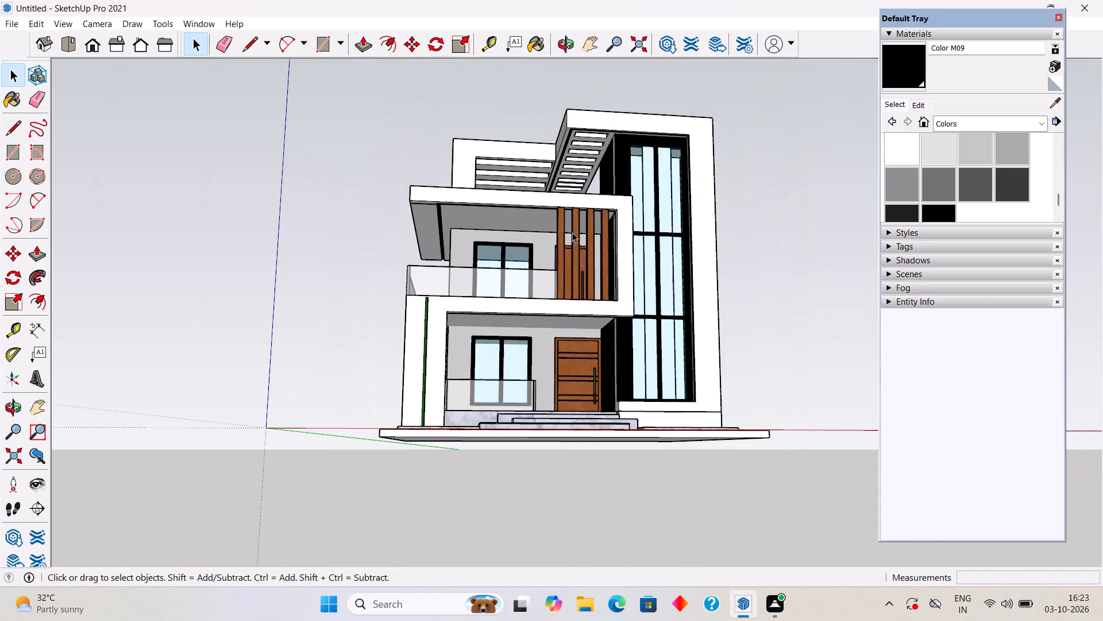
middle_drag(624, 163, 561, 159)
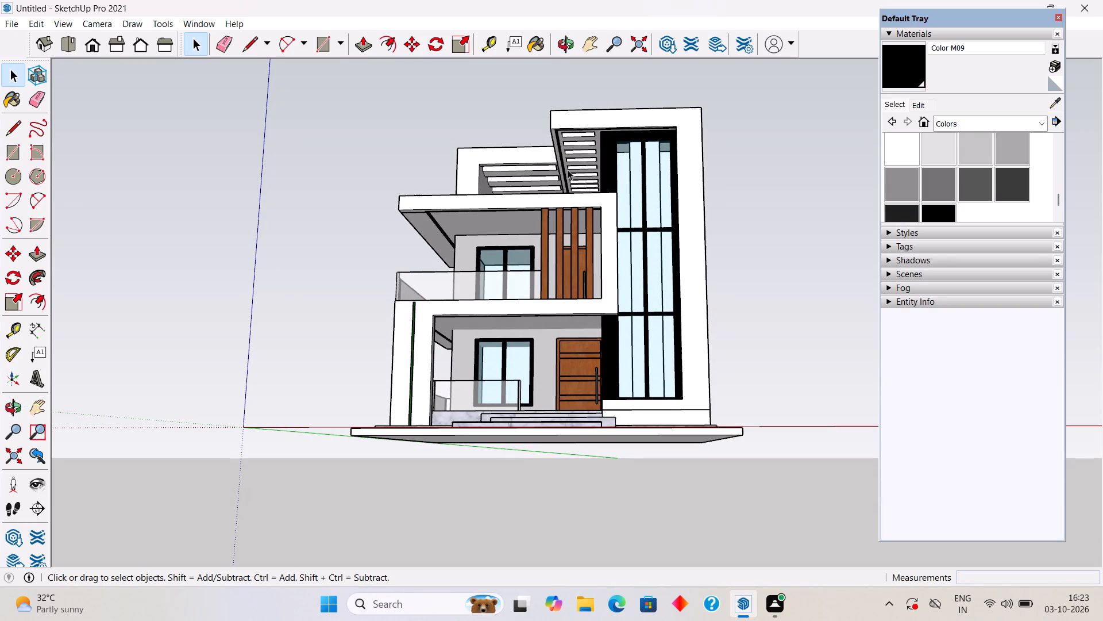
middle_drag(663, 239, 666, 284)
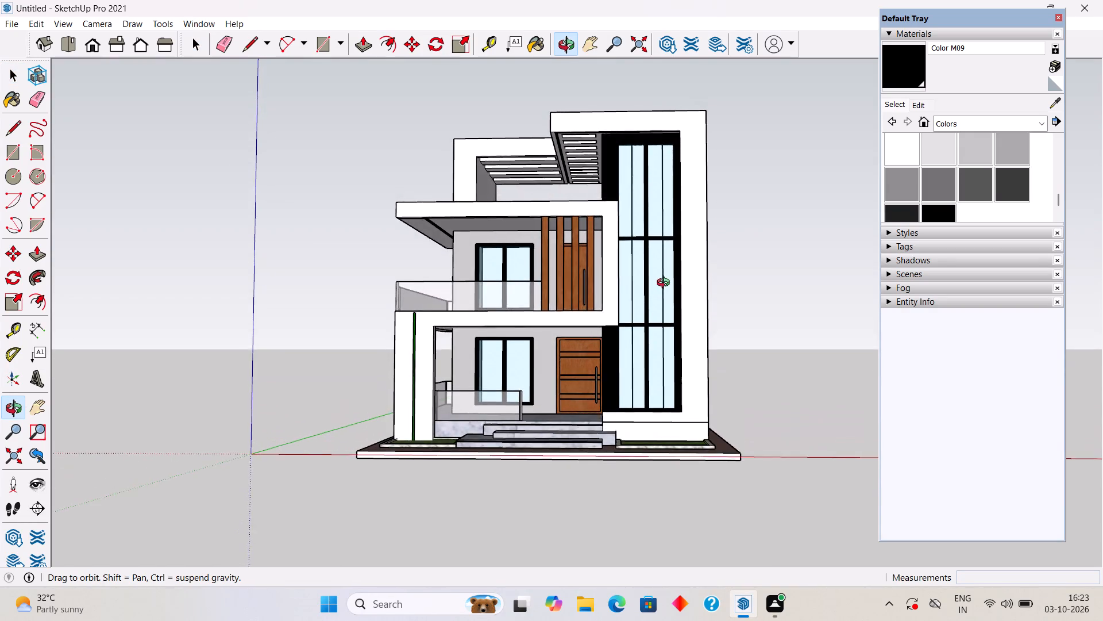
middle_drag(666, 284, 678, 344)
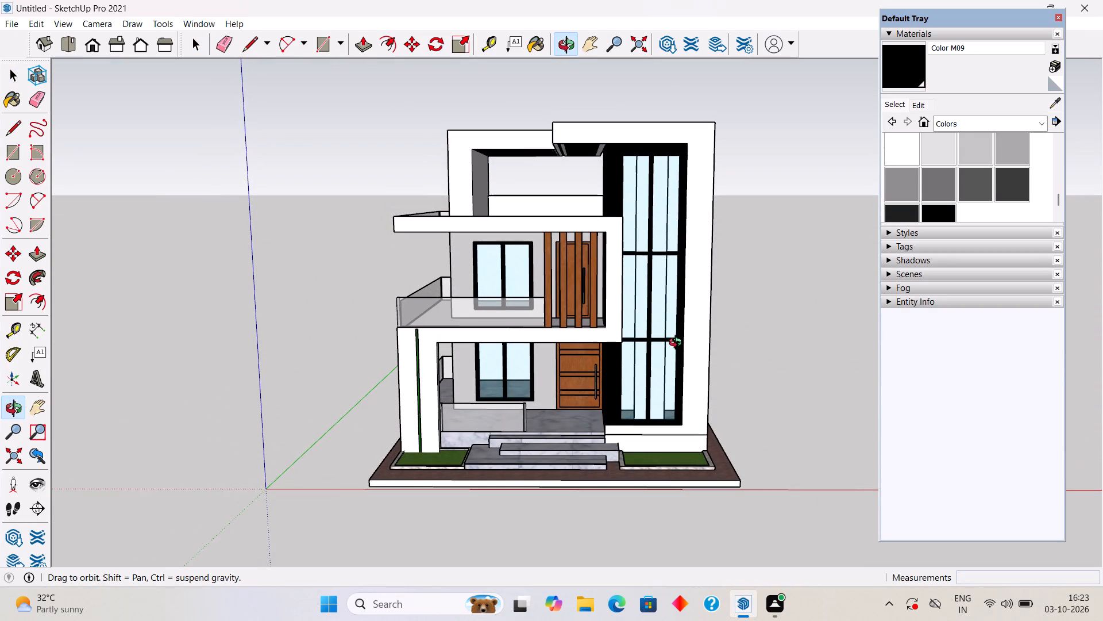
middle_drag(678, 344, 678, 289)
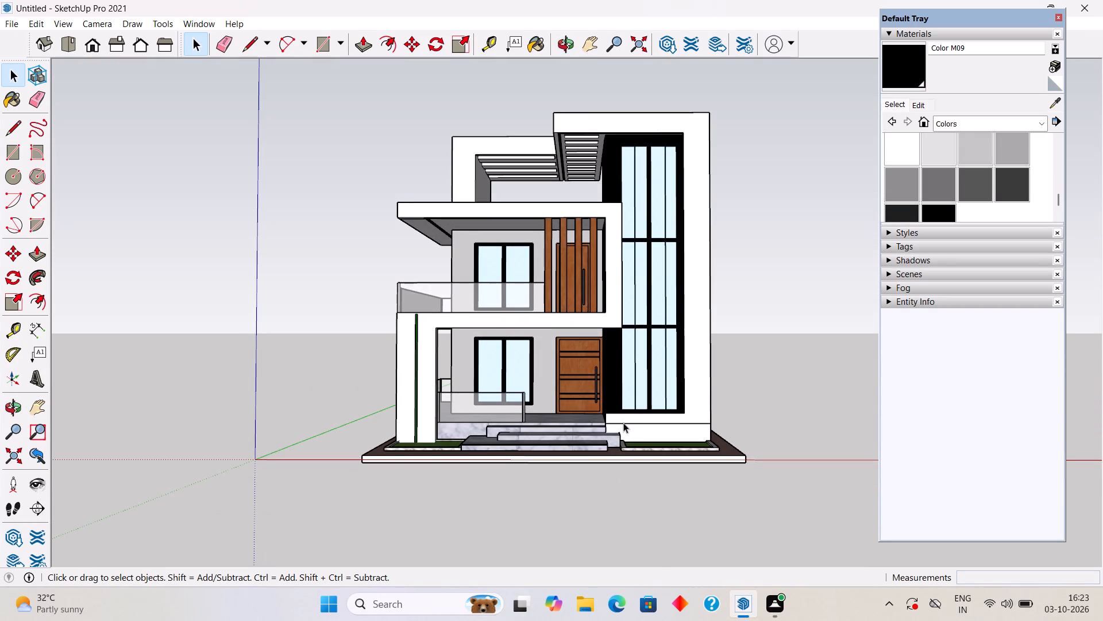
Open the base slab's group, push/pull its front face outward about 7' 4" to form a paved forecourt before the steps, and exit the group.
middle_drag(623, 423, 620, 507)
scroll(606, 517, up, 11)
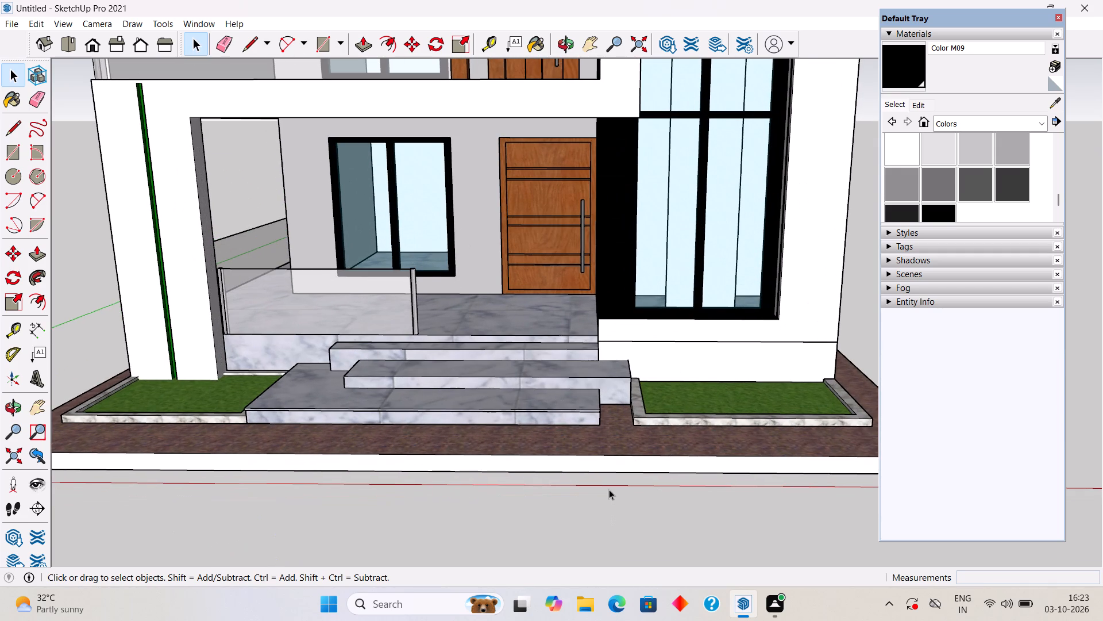
scroll(608, 489, up, 4)
triple_click(606, 462)
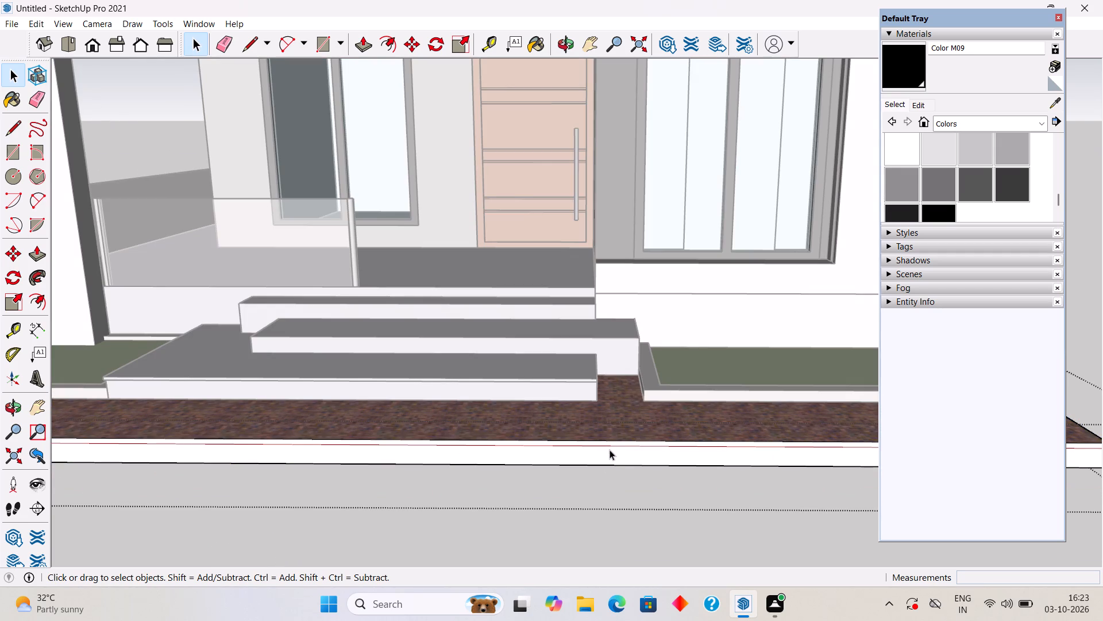
click(611, 450)
key(p)
click(613, 450)
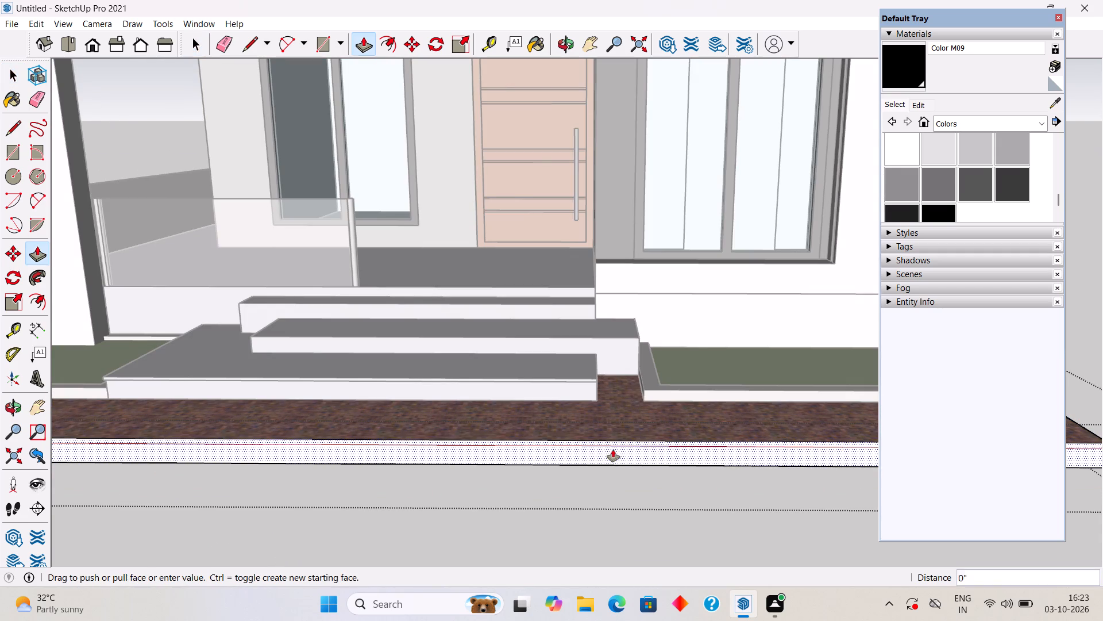
scroll(628, 511, down, 12)
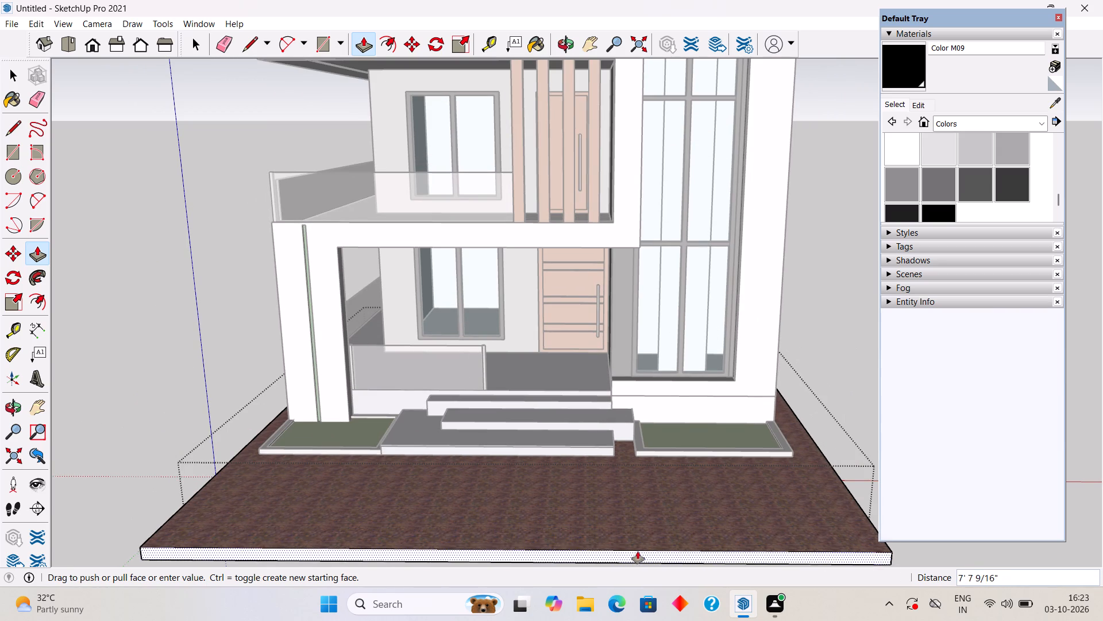
click(639, 549)
scroll(636, 419, down, 6)
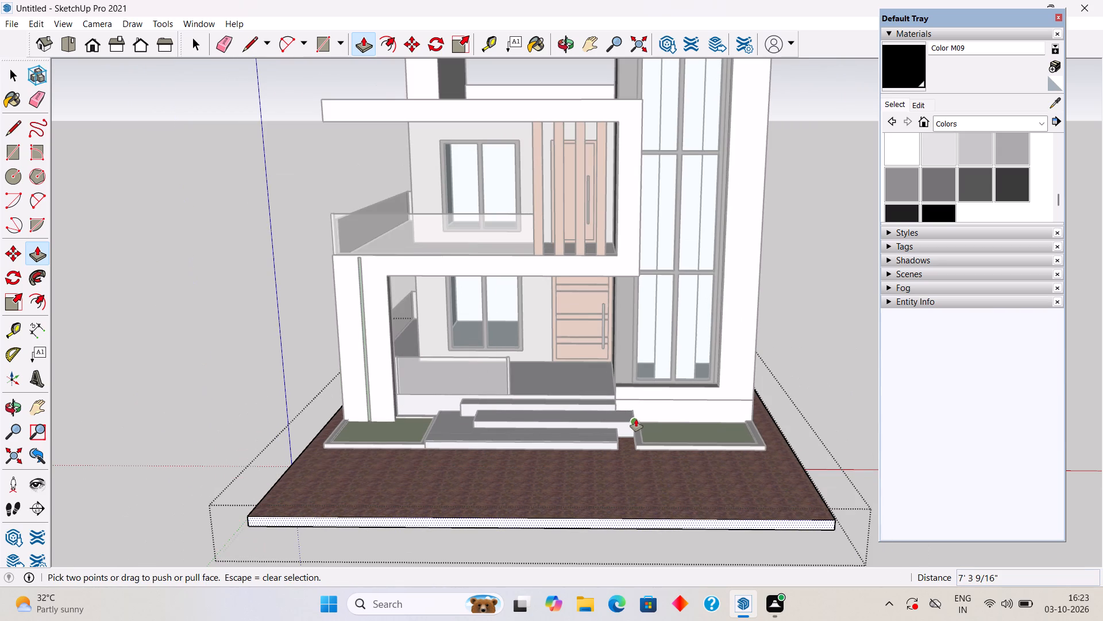
key(space)
click(746, 331)
Examine the front elevation, entrance steps and balcony undersides with the extended paved base from near and far.
scroll(687, 382, up, 3)
middle_drag(687, 382, 691, 362)
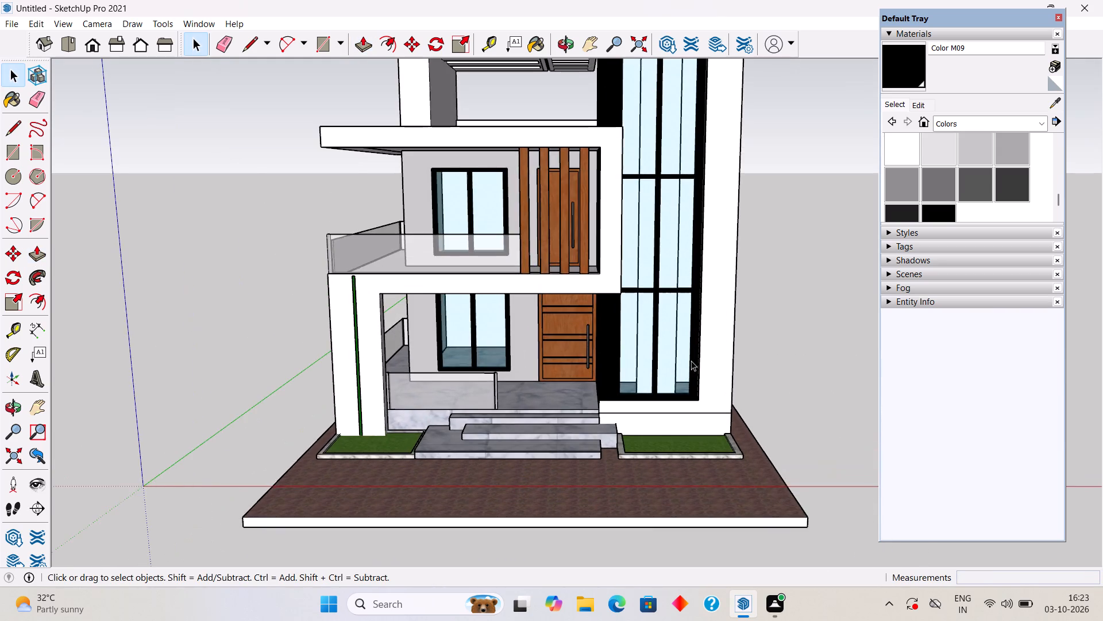
scroll(691, 361, down, 4)
scroll(587, 123, up, 3)
middle_drag(619, 268, 619, 236)
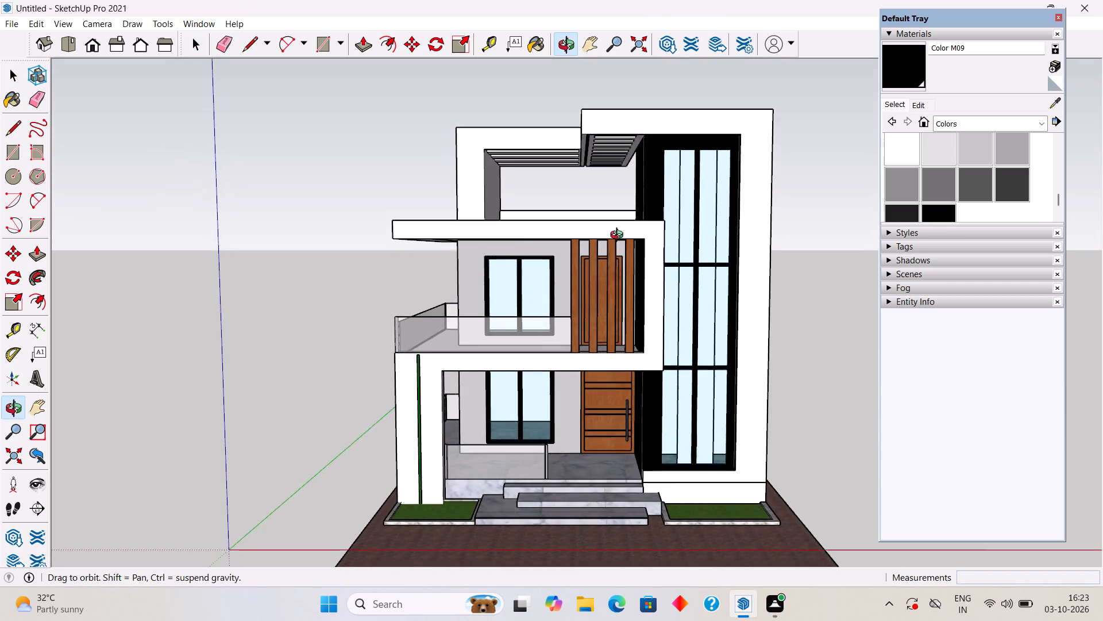
middle_drag(619, 236, 626, 210)
scroll(641, 278, up, 4)
middle_drag(643, 252, 643, 235)
scroll(643, 234, down, 2)
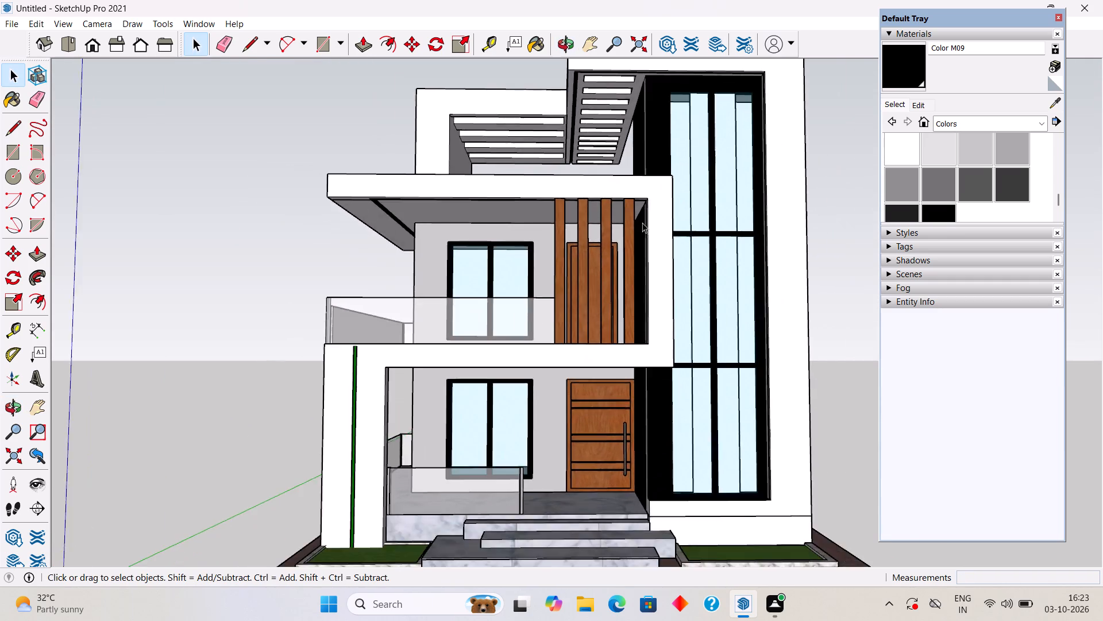
scroll(642, 223, down, 3)
middle_drag(661, 240, 669, 223)
scroll(655, 348, up, 5)
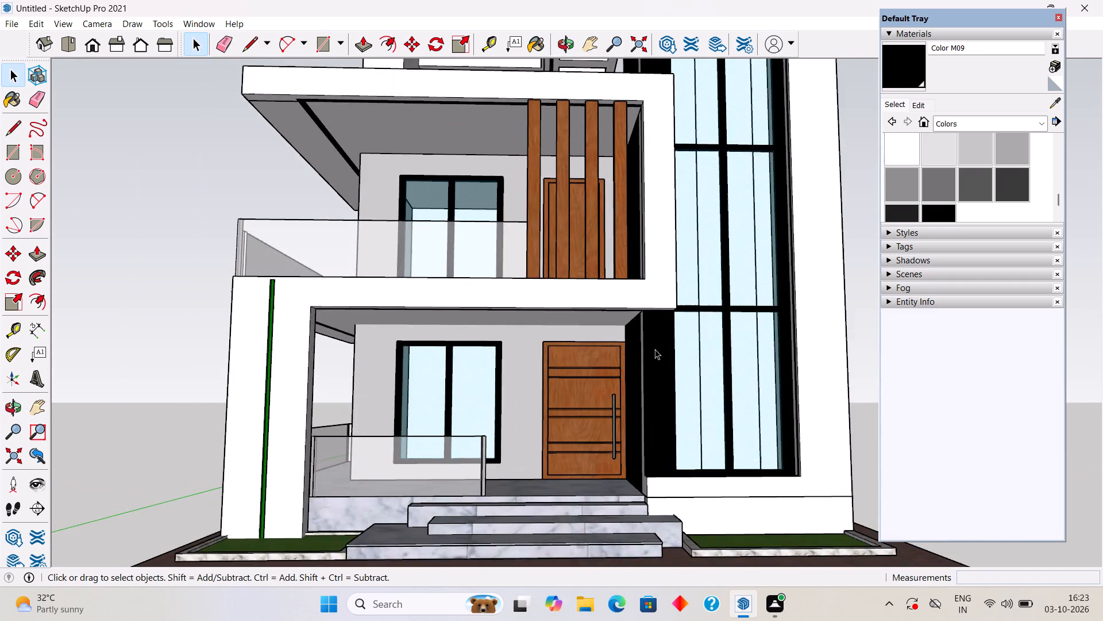
scroll(655, 349, down, 3)
middle_drag(655, 349, 598, 351)
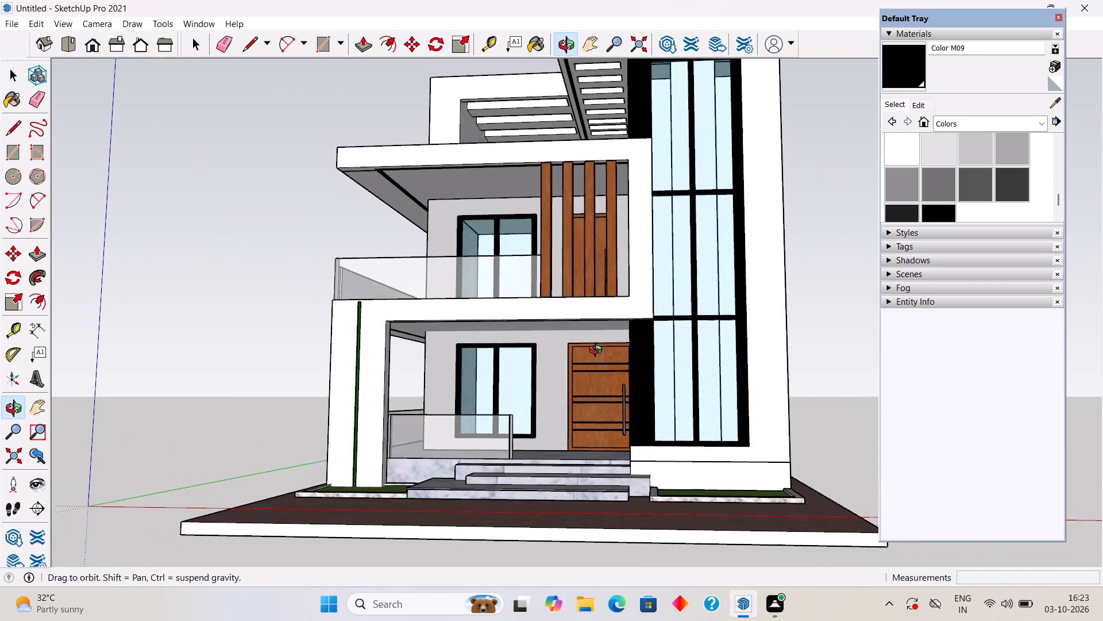
Examine the front elevation, entrance steps and pergola undersides from near and far.
middle_drag(598, 351, 605, 351)
scroll(605, 351, down, 1)
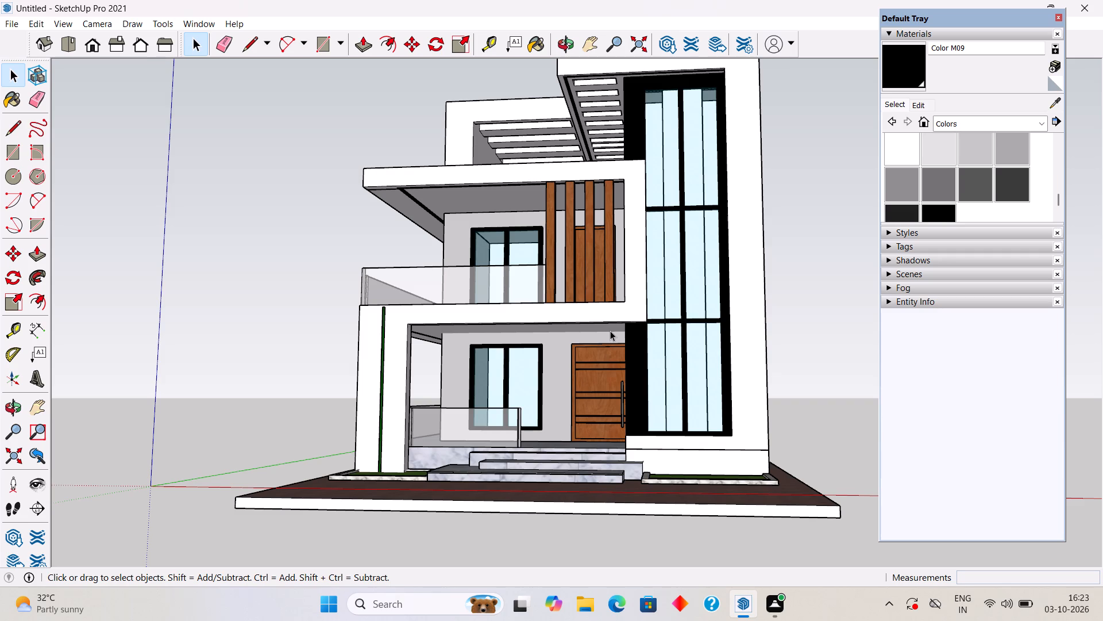
middle_drag(610, 317, 581, 317)
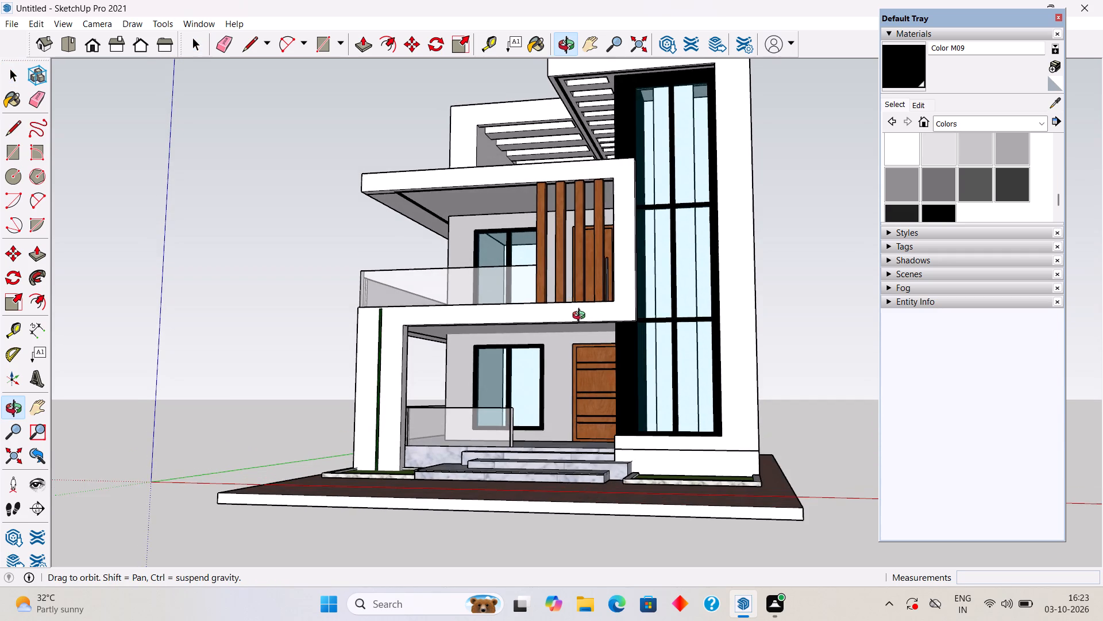
middle_drag(581, 317, 628, 312)
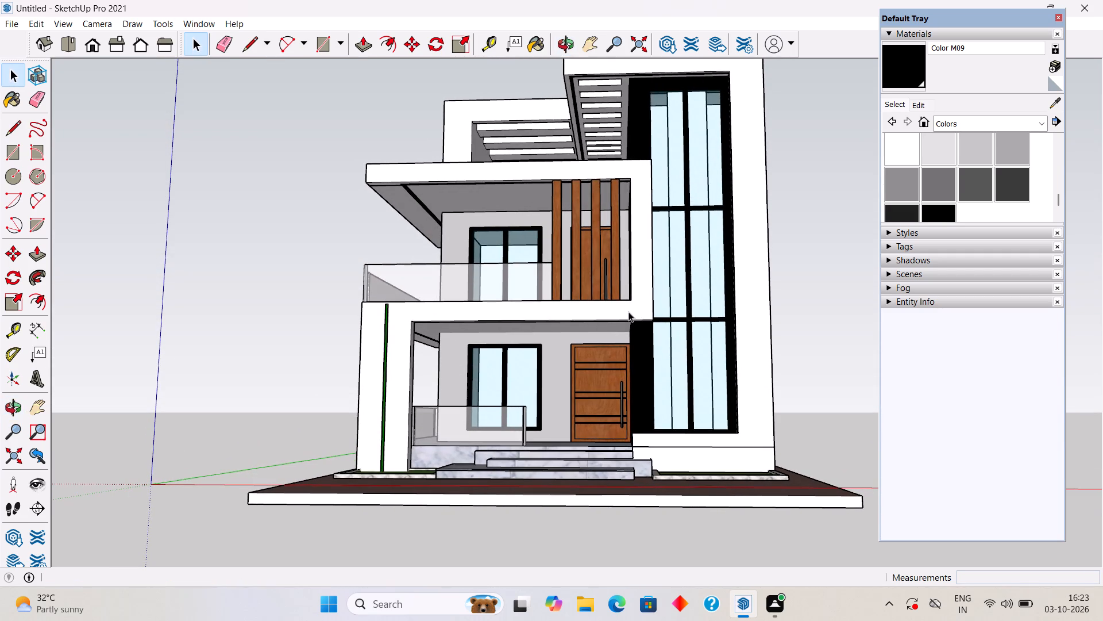
scroll(684, 507, up, 2)
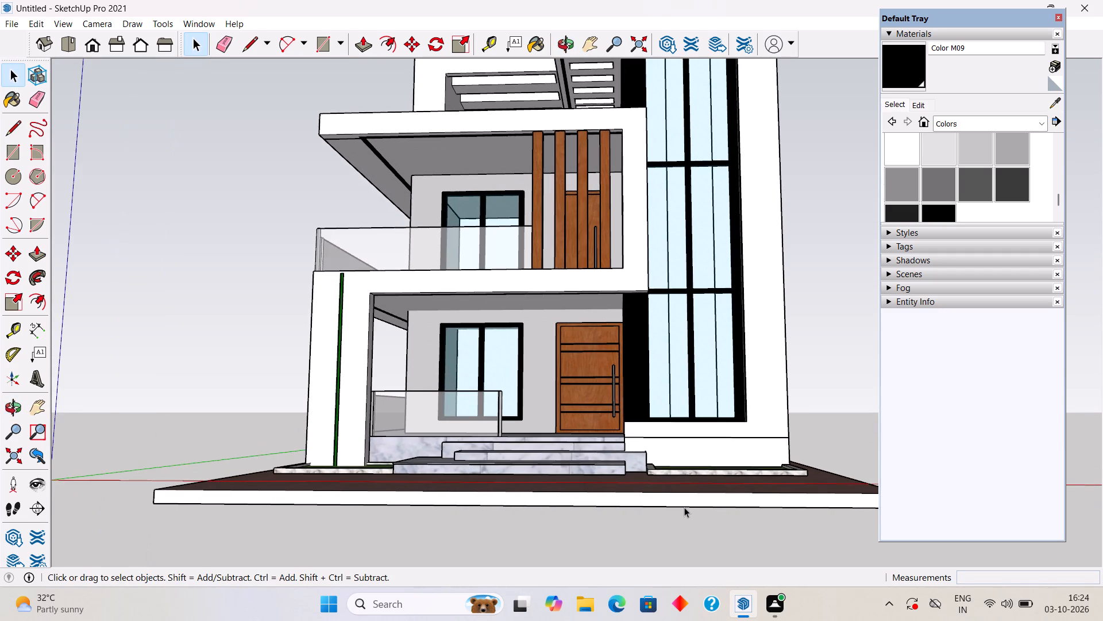
scroll(685, 507, down, 5)
scroll(637, 317, up, 3)
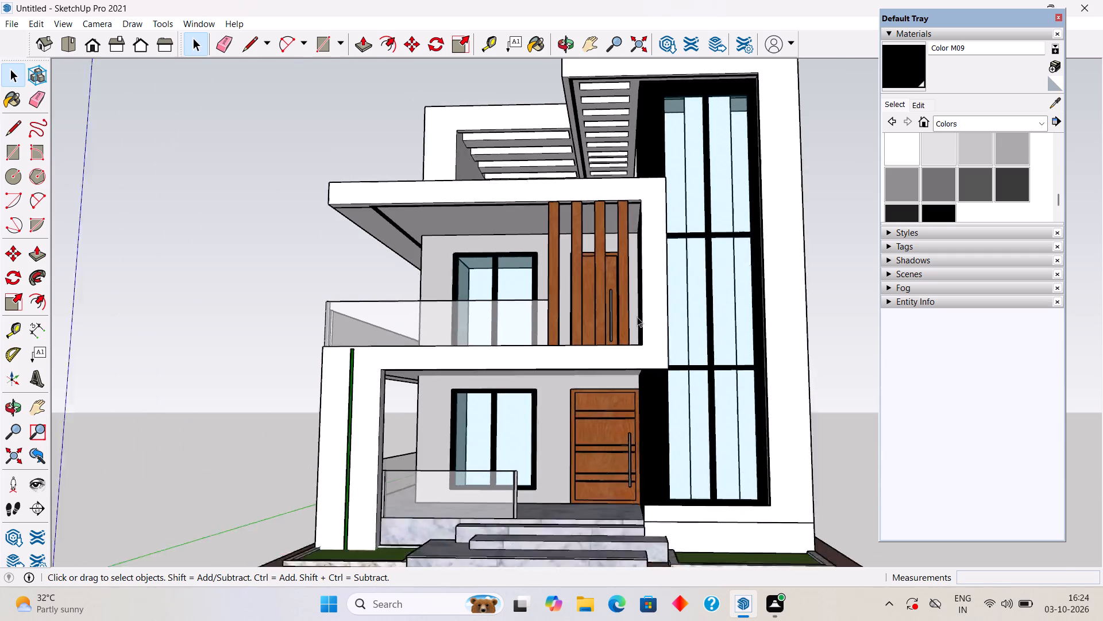
scroll(637, 317, up, 1)
scroll(637, 317, down, 2)
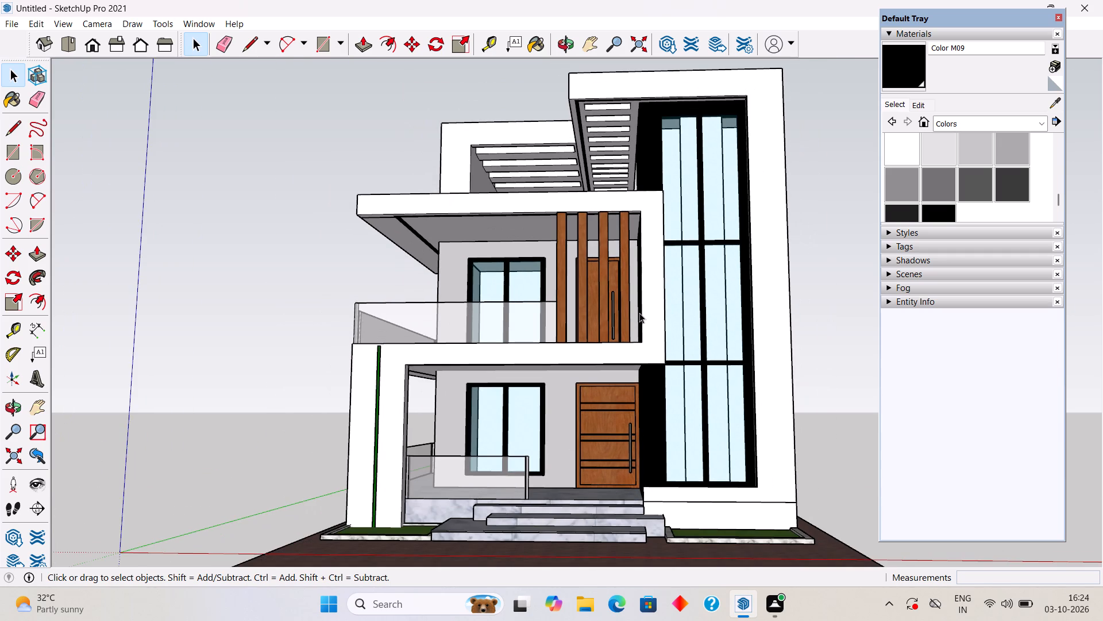
scroll(658, 351, down, 4)
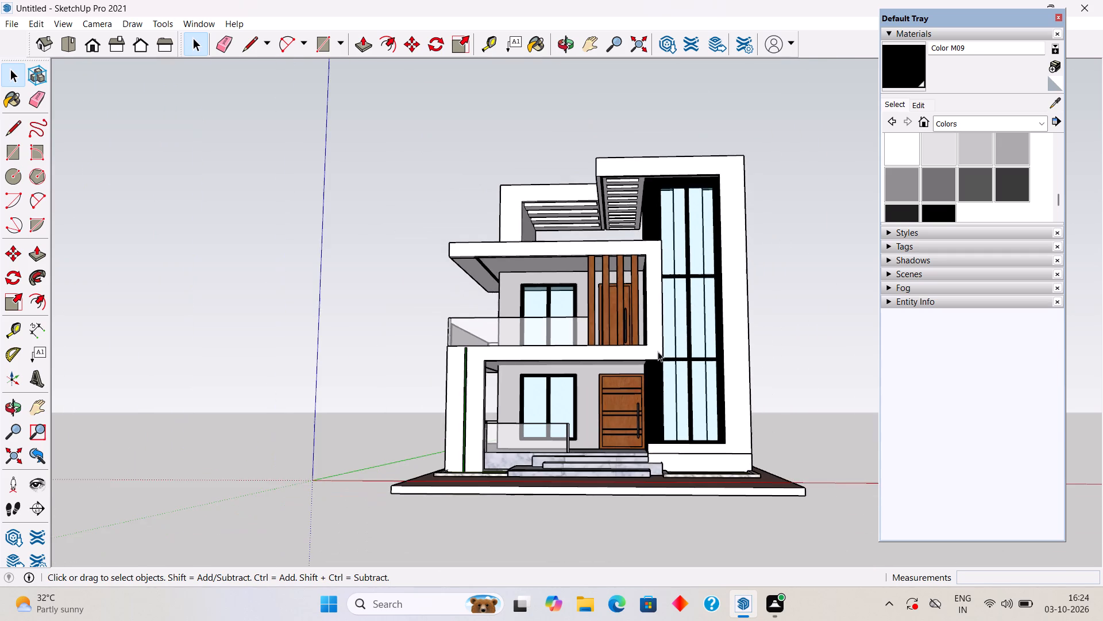
Select the whole house with its base and move it by the slab's front corner about 6' 5".
middle_drag(664, 386, 661, 465)
scroll(661, 465, down, 4)
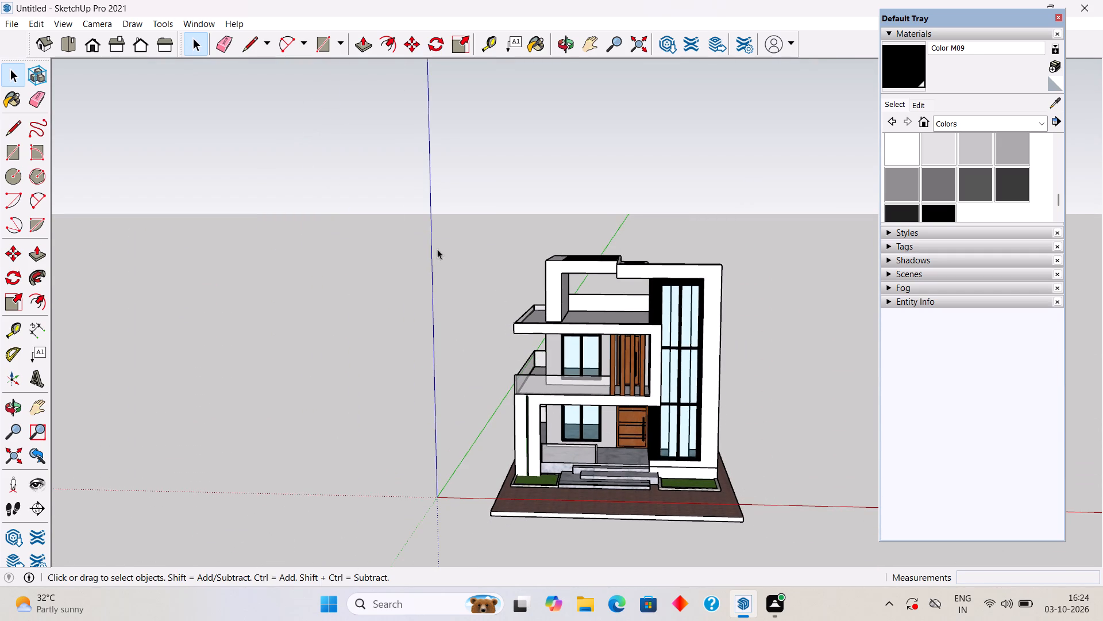
drag(458, 241, 766, 567)
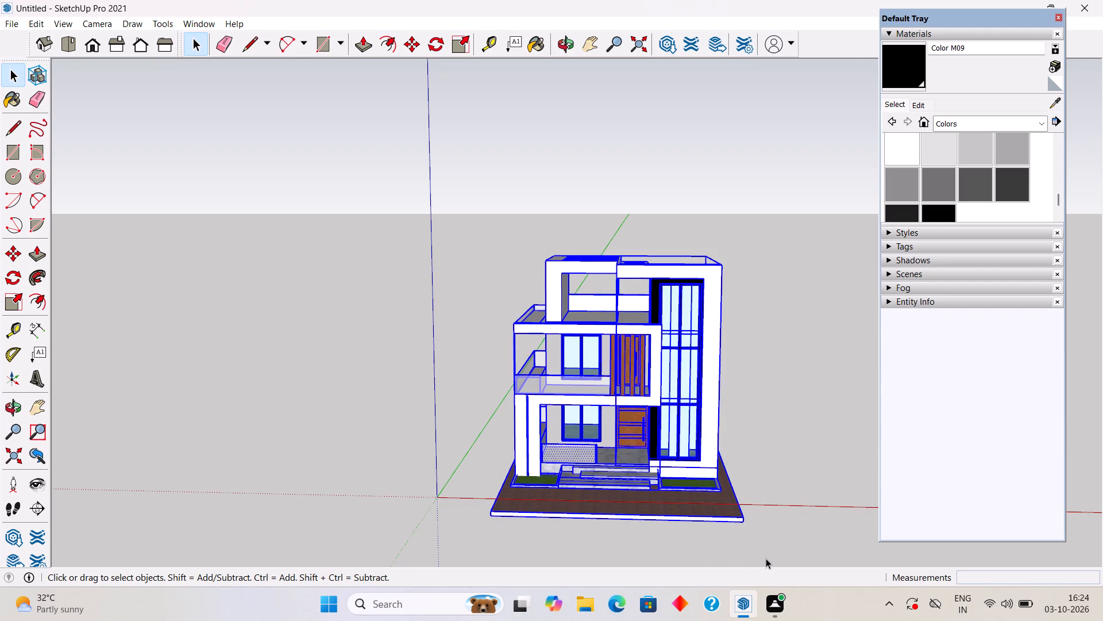
key(m)
click(748, 525)
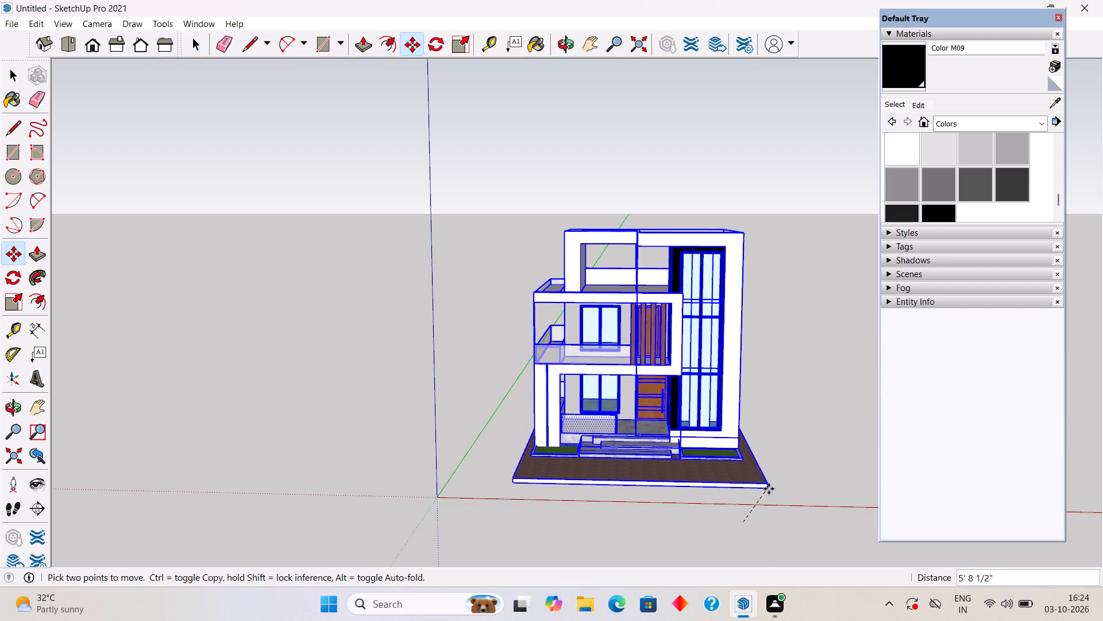
click(784, 496)
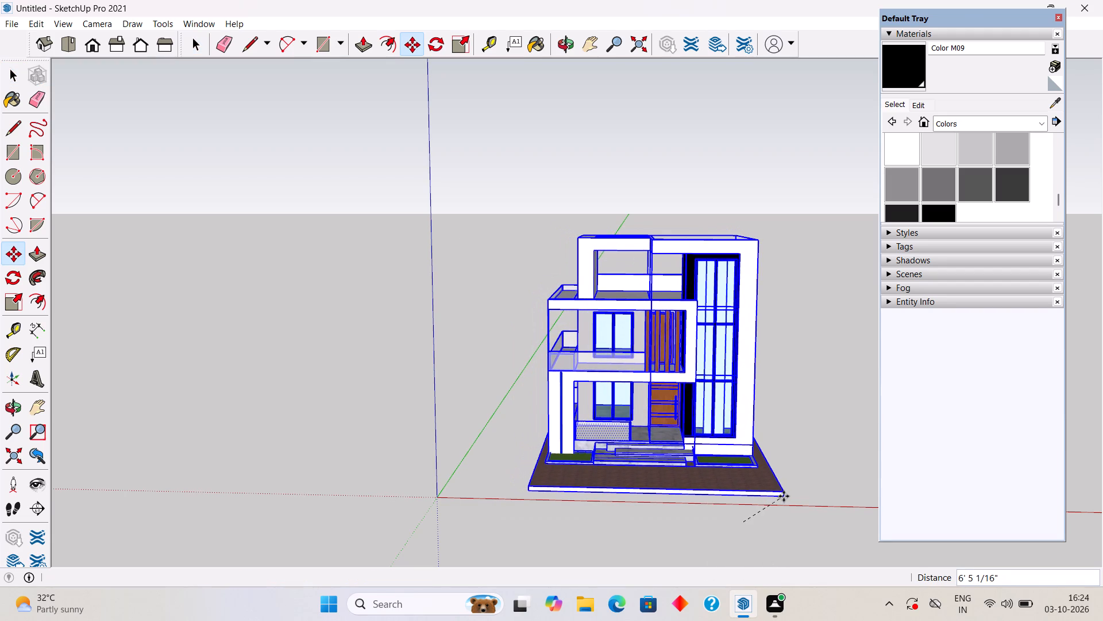
Move the selected house by the slab's front corner about 12', bringing that corner onto the red axis.
middle_drag(784, 481, 350, 350)
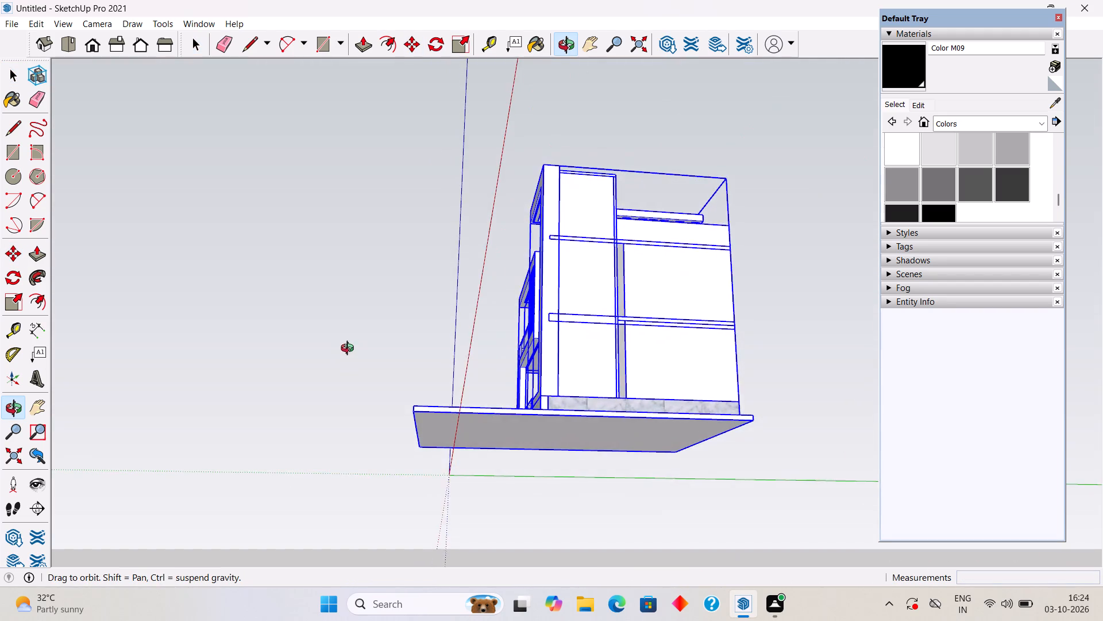
middle_drag(350, 350, 364, 387)
click(426, 451)
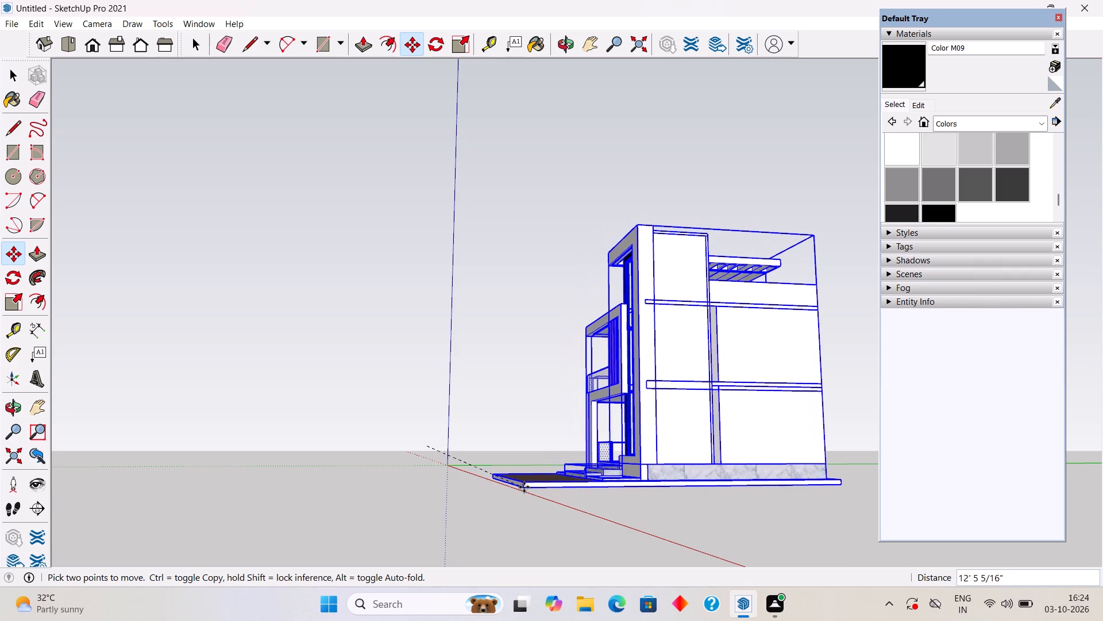
click(516, 489)
Raise the selected house about 10" so the slab's bottom front edge meets the red axis, and clear the selection.
middle_drag(514, 440, 873, 424)
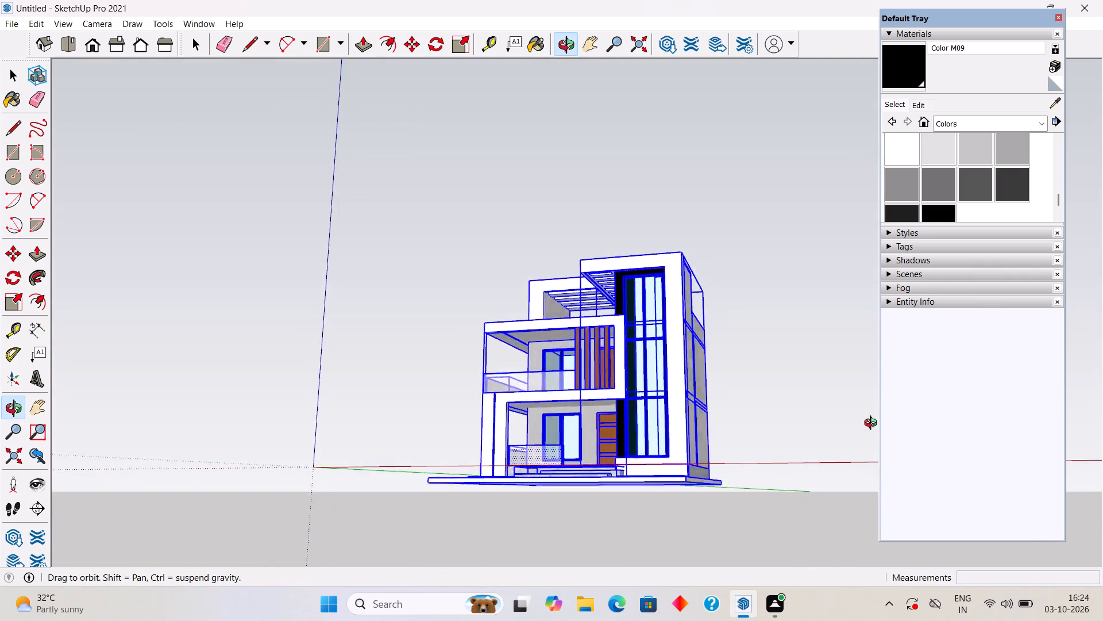
middle_drag(873, 424, 922, 508)
scroll(588, 502, up, 4)
scroll(658, 519, up, 2)
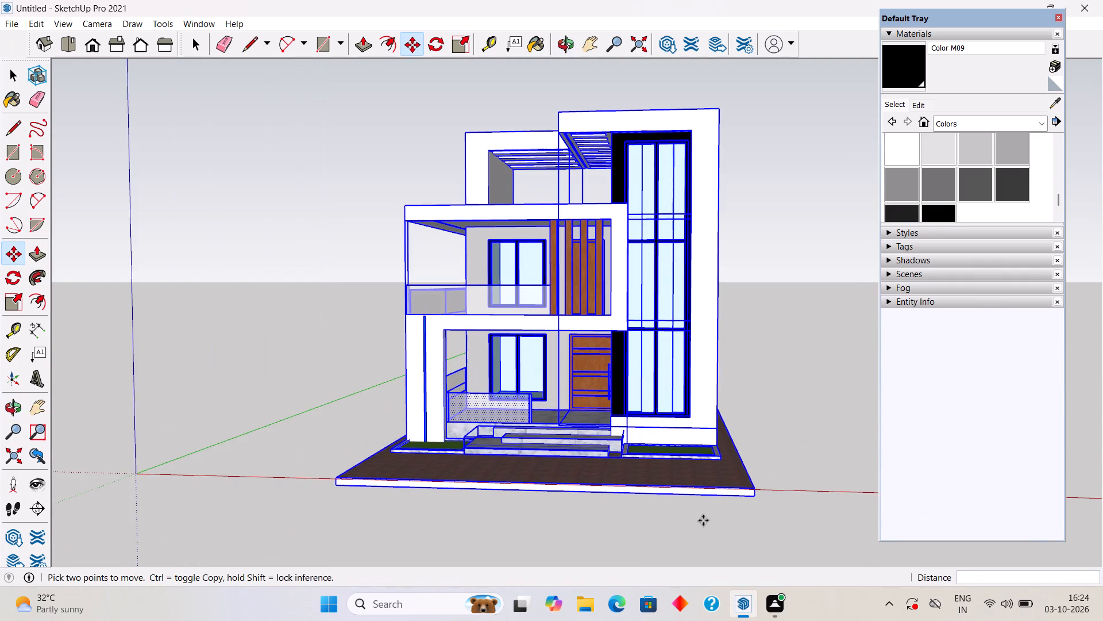
click(757, 488)
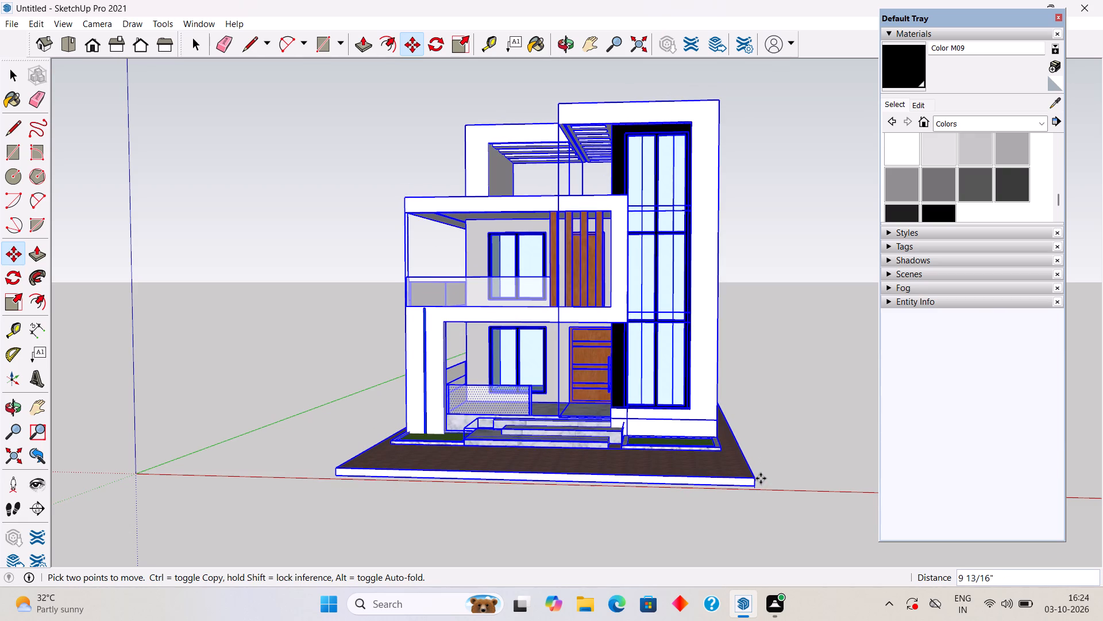
click(761, 478)
key(space)
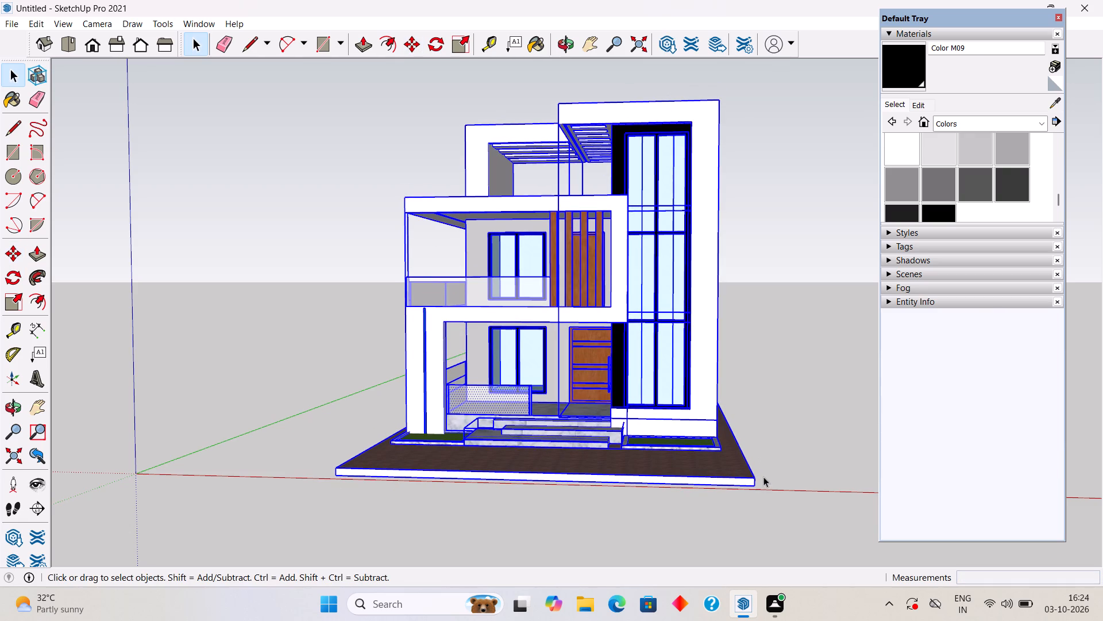
click(777, 428)
Examine the repositioned house's front elevation, balconies and pergola from above, from below and straight on.
scroll(777, 428, down, 6)
middle_drag(722, 417, 633, 484)
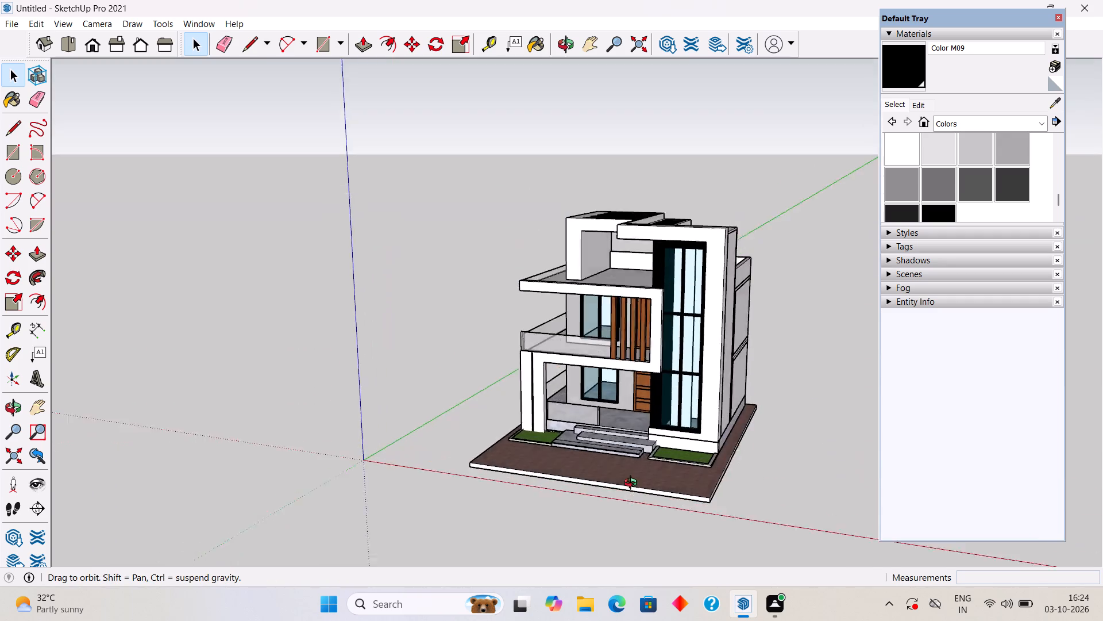
middle_drag(633, 484, 723, 412)
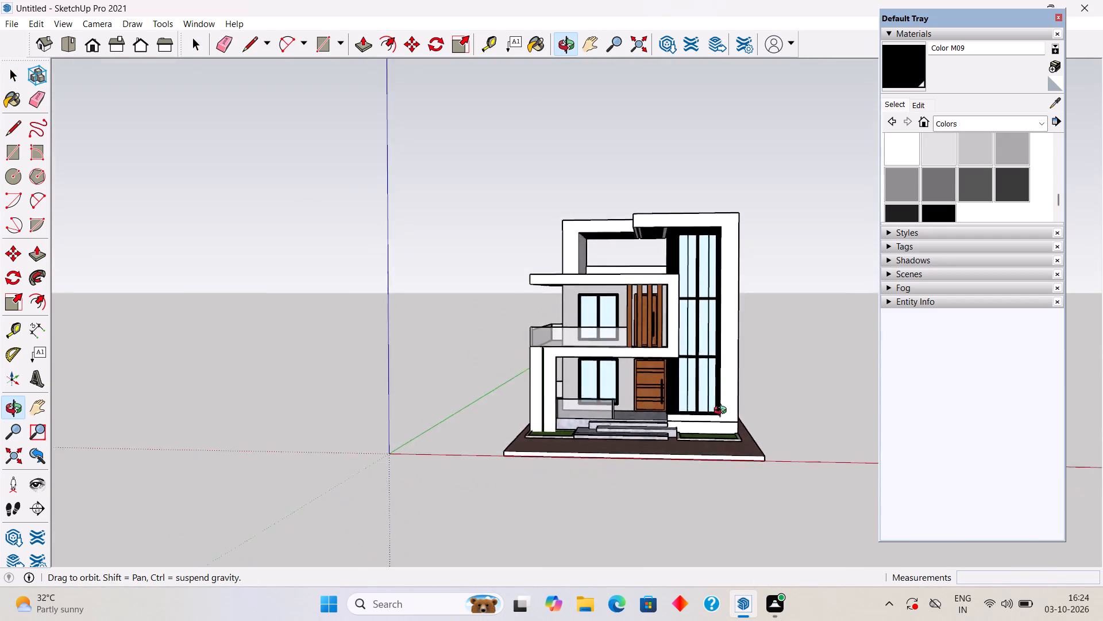
middle_drag(723, 412, 736, 328)
scroll(628, 281, up, 4)
middle_drag(709, 310, 723, 328)
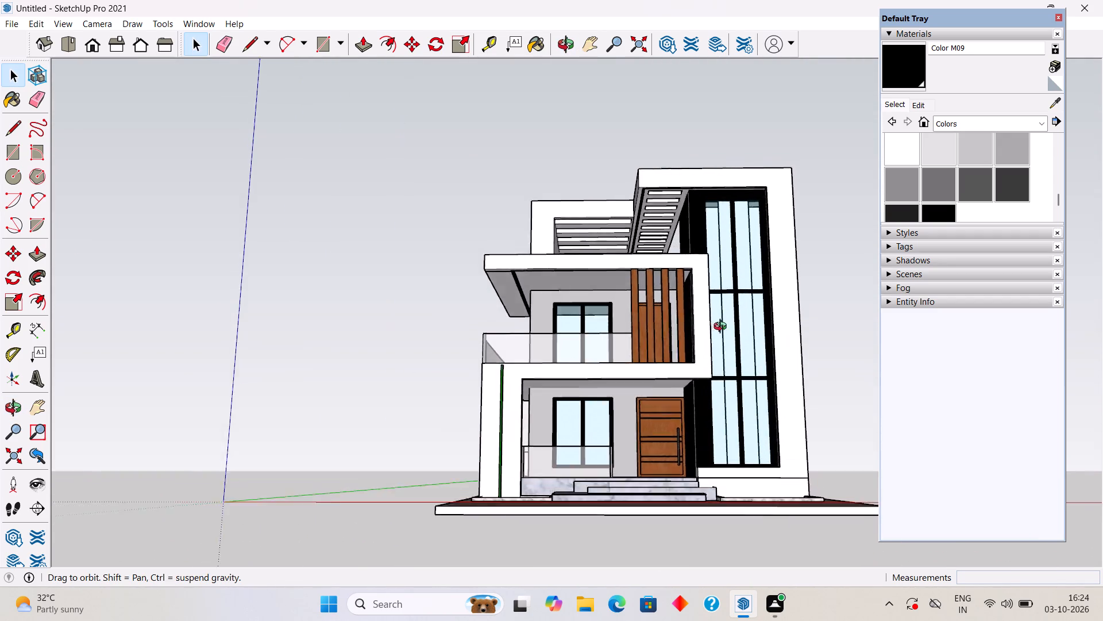
middle_drag(723, 328, 754, 311)
scroll(617, 320, up, 2)
middle_drag(599, 298, 514, 296)
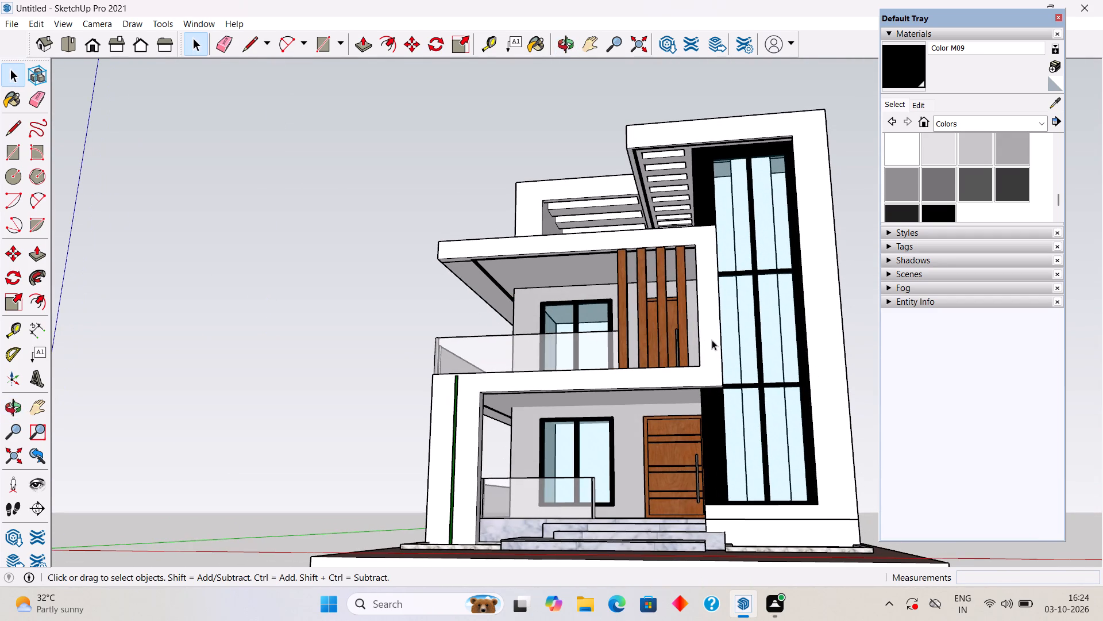
middle_drag(712, 340, 704, 363)
scroll(704, 365, down, 2)
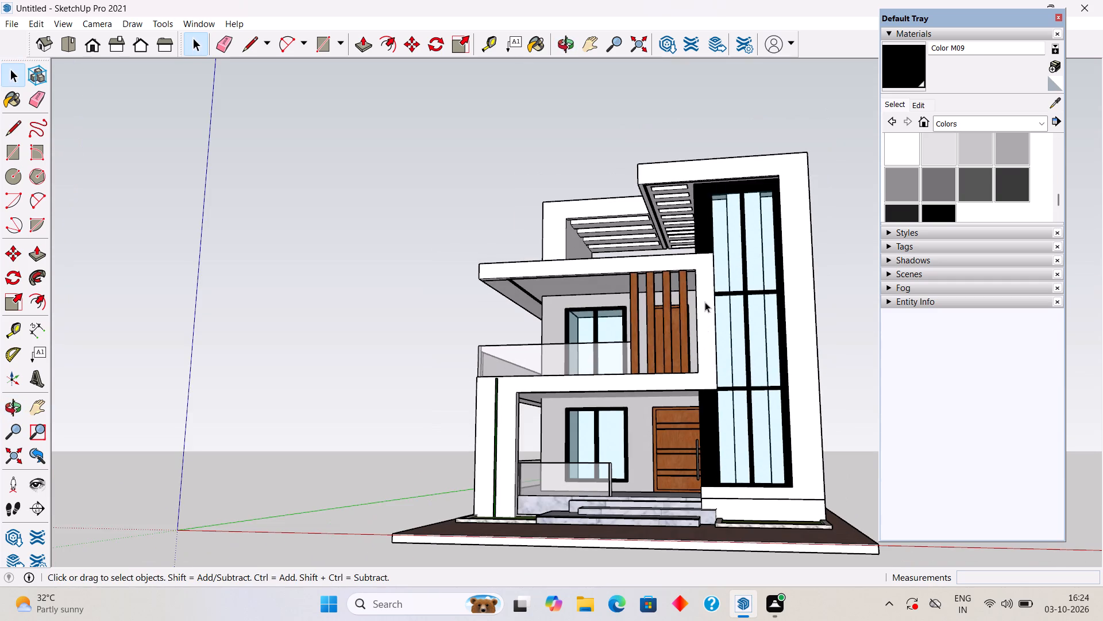
middle_drag(705, 302, 700, 362)
scroll(720, 410, up, 1)
scroll(720, 384, down, 4)
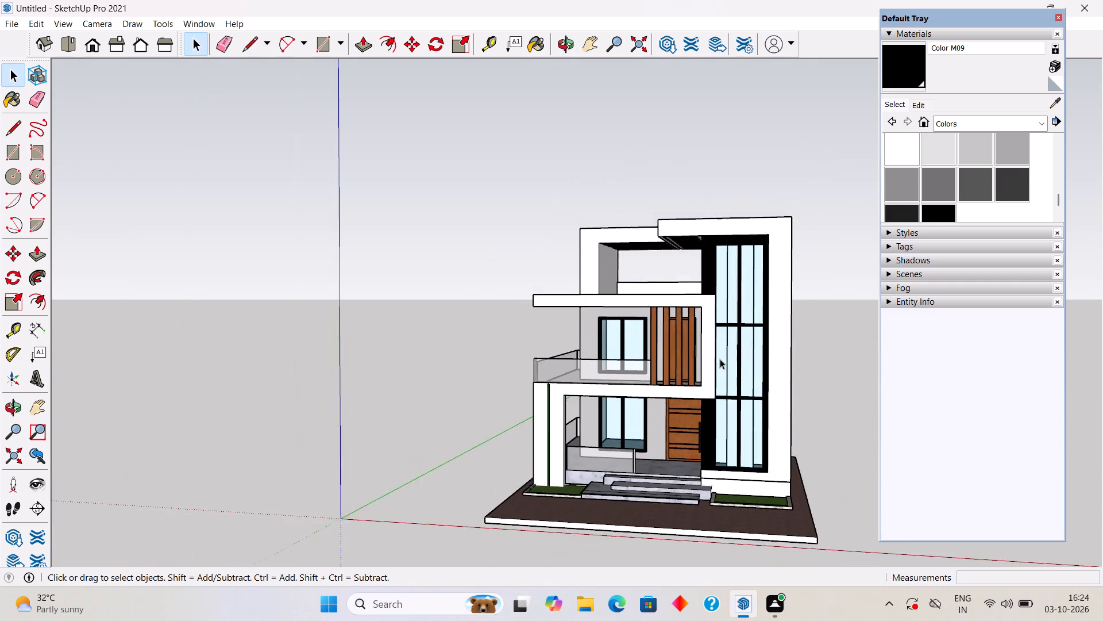
scroll(720, 359, down, 4)
scroll(755, 425, up, 7)
middle_drag(768, 453, 837, 443)
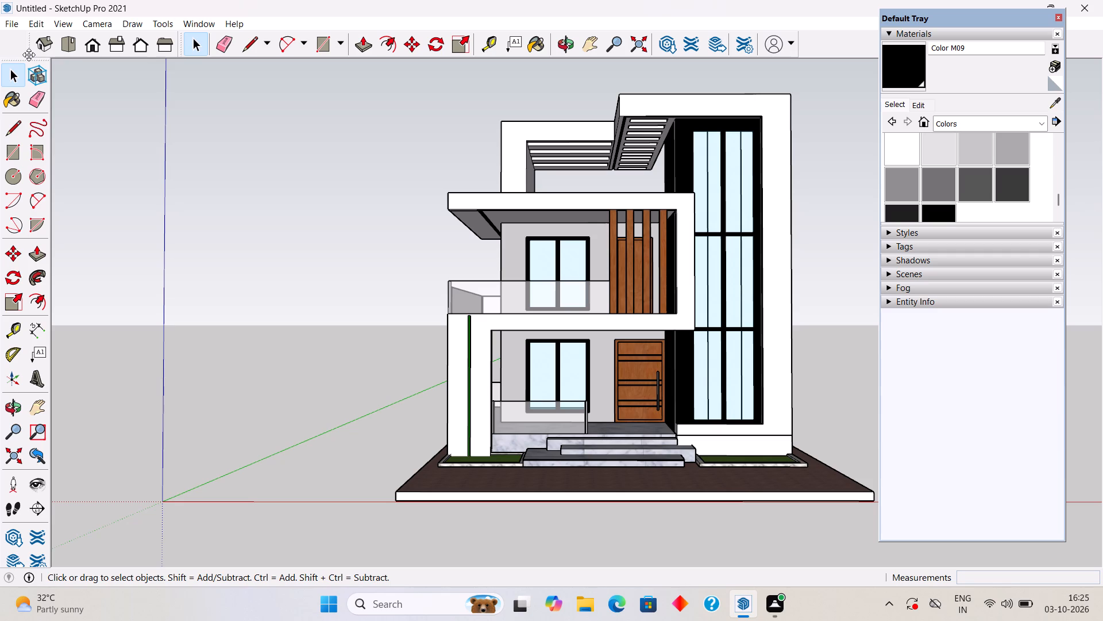
Open the black wall's group at the rear roof terrace and push/pull its narrow end face about 11' 7" towards the rear.
middle_drag(748, 267, 443, 313)
middle_drag(735, 323, 670, 324)
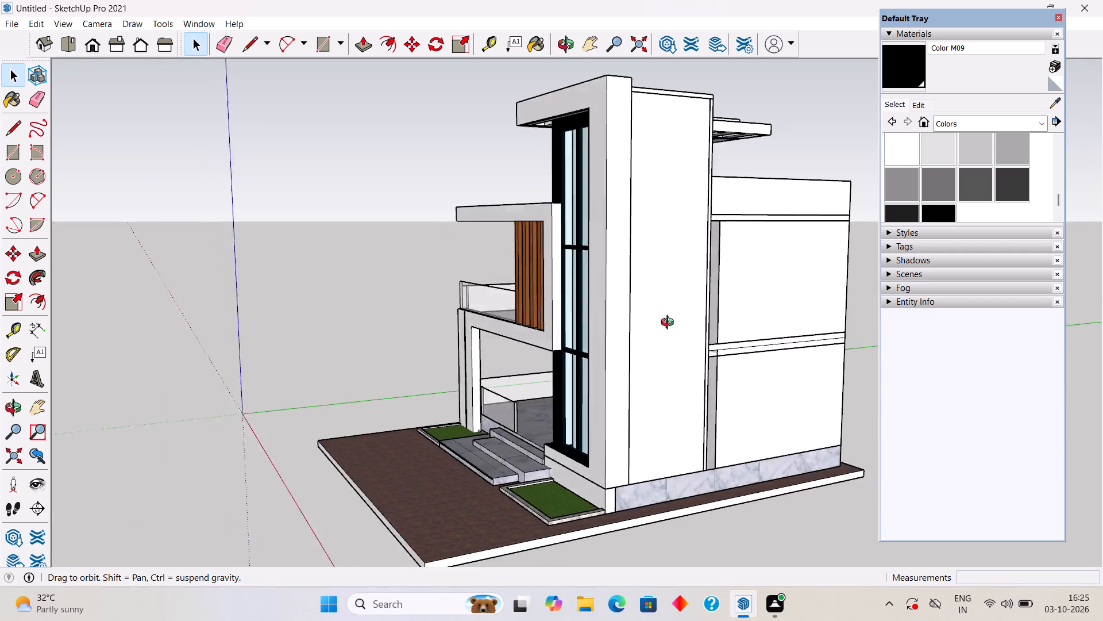
middle_drag(670, 324, 211, 360)
middle_drag(616, 219, 413, 294)
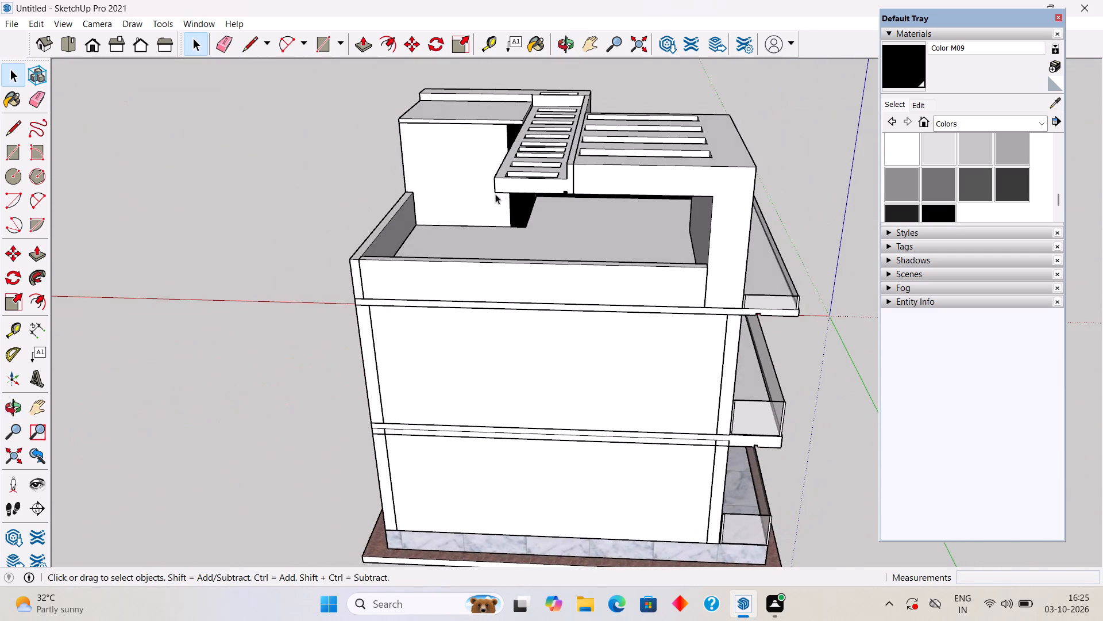
scroll(500, 192, up, 10)
middle_drag(538, 161, 400, 114)
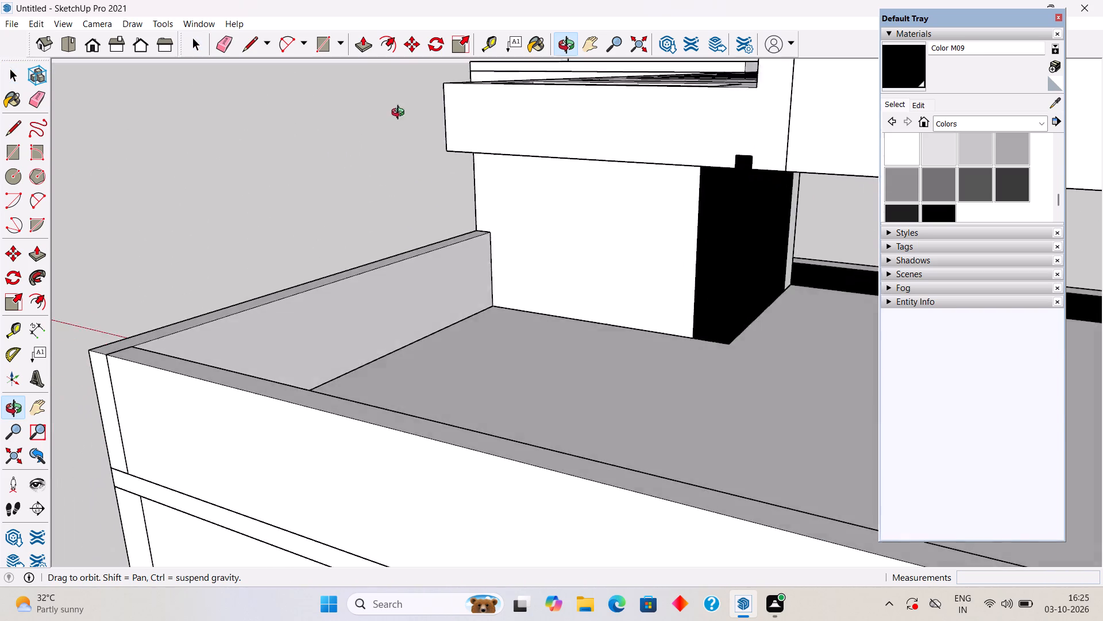
middle_drag(400, 114, 576, 121)
scroll(456, 271, up, 3)
middle_drag(452, 278, 542, 321)
triple_click(535, 333)
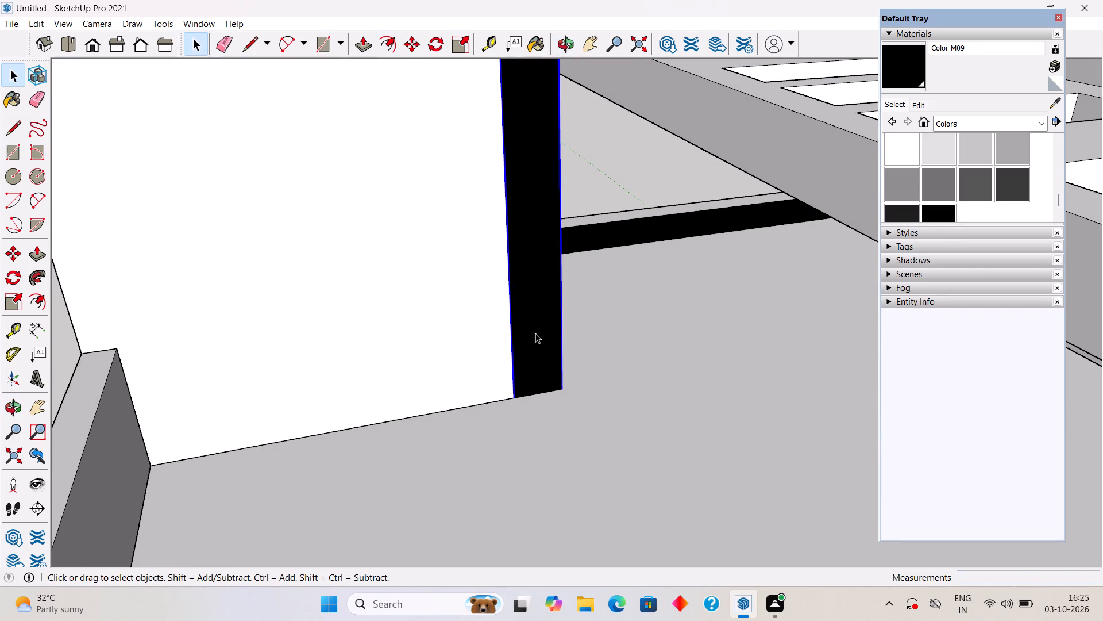
key(p)
click(538, 332)
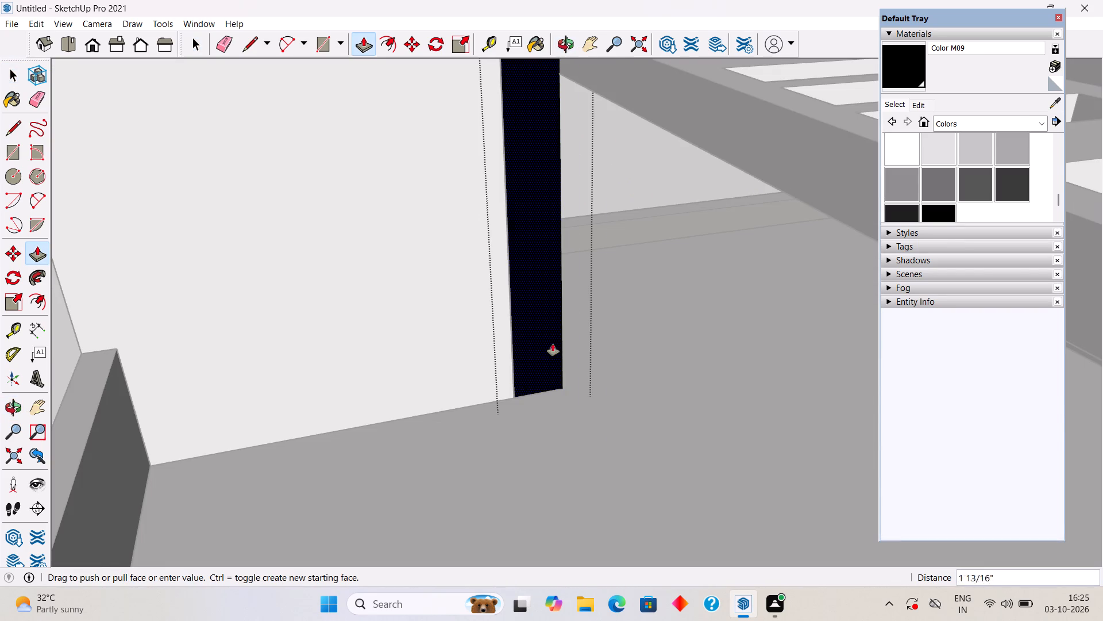
scroll(654, 437, down, 10)
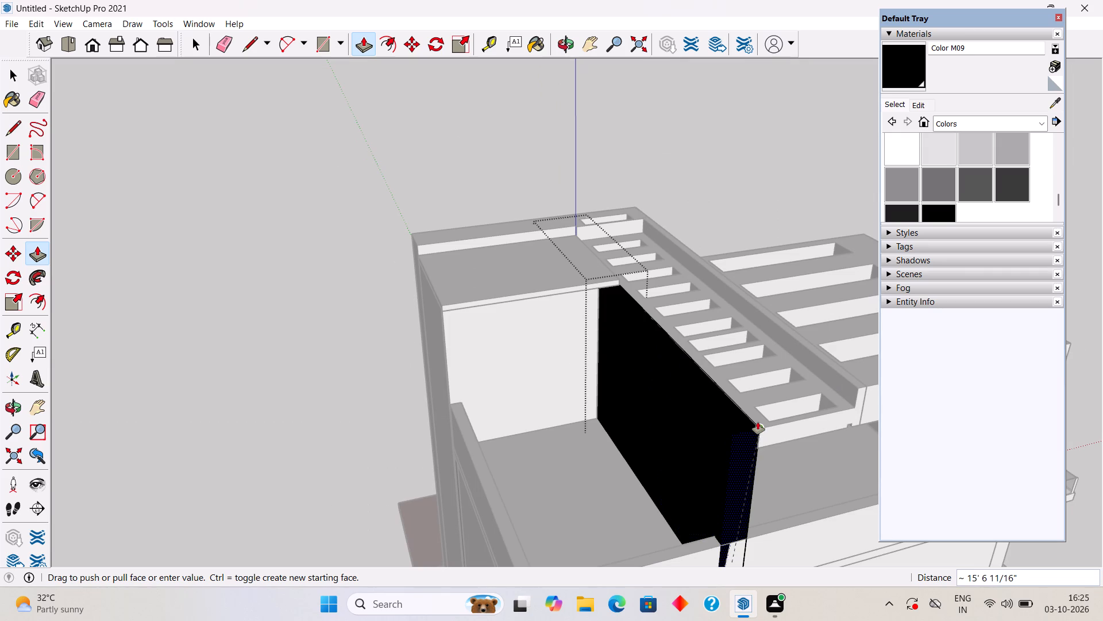
scroll(756, 420, down, 6)
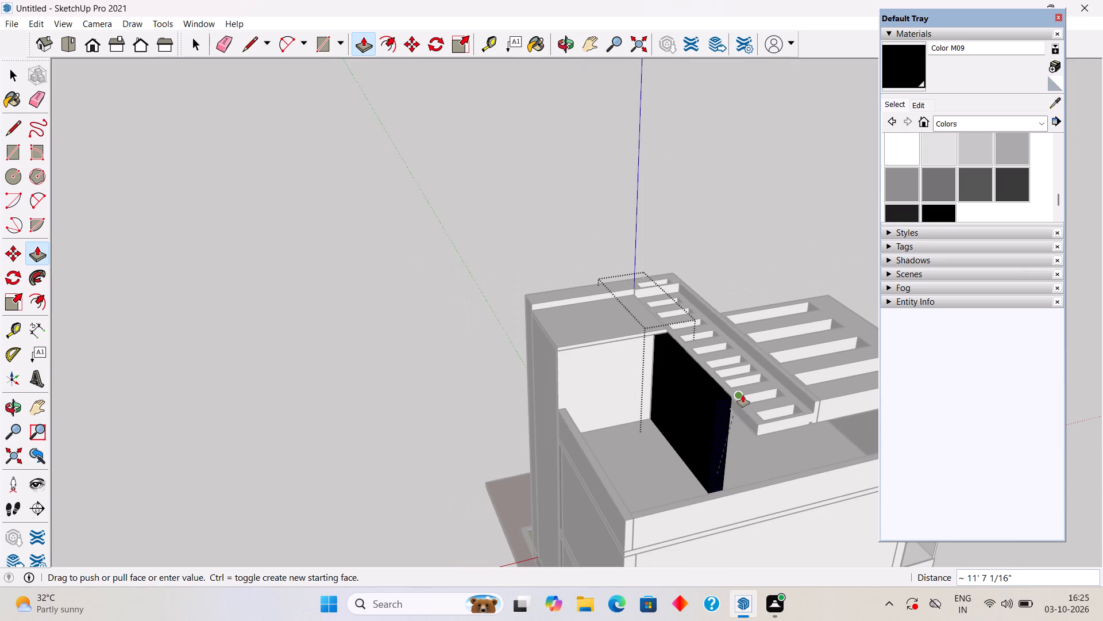
click(743, 394)
Examine the house's front elevation, balconies and pergola from several angles, closing the black wall's group for a full-colour view.
middle_drag(685, 394, 1087, 340)
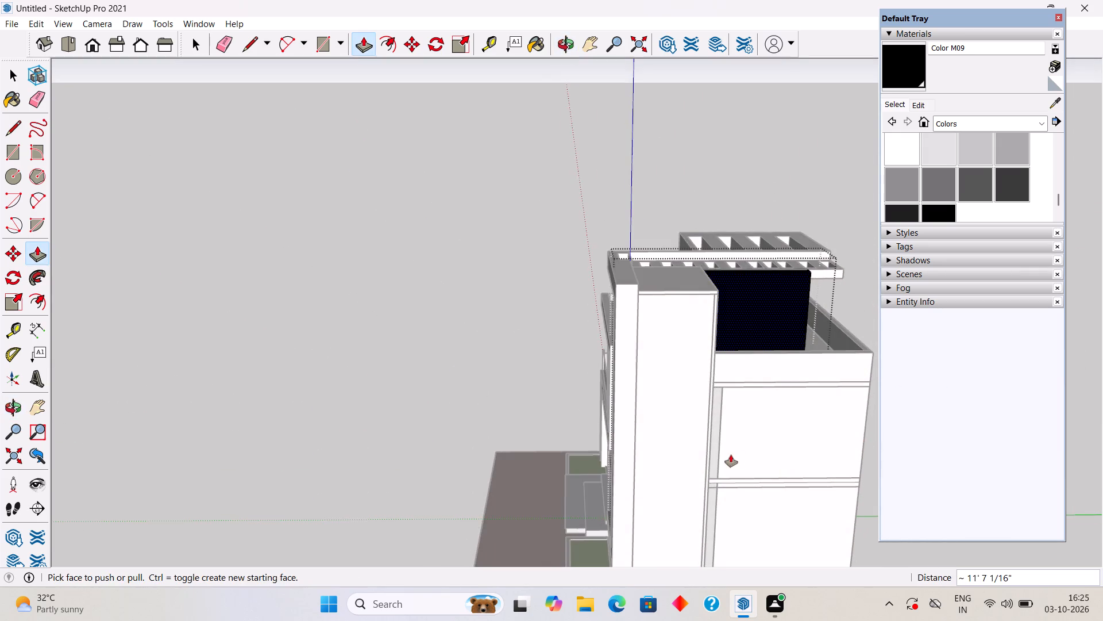
middle_drag(731, 455, 1102, 457)
middle_drag(535, 453, 872, 364)
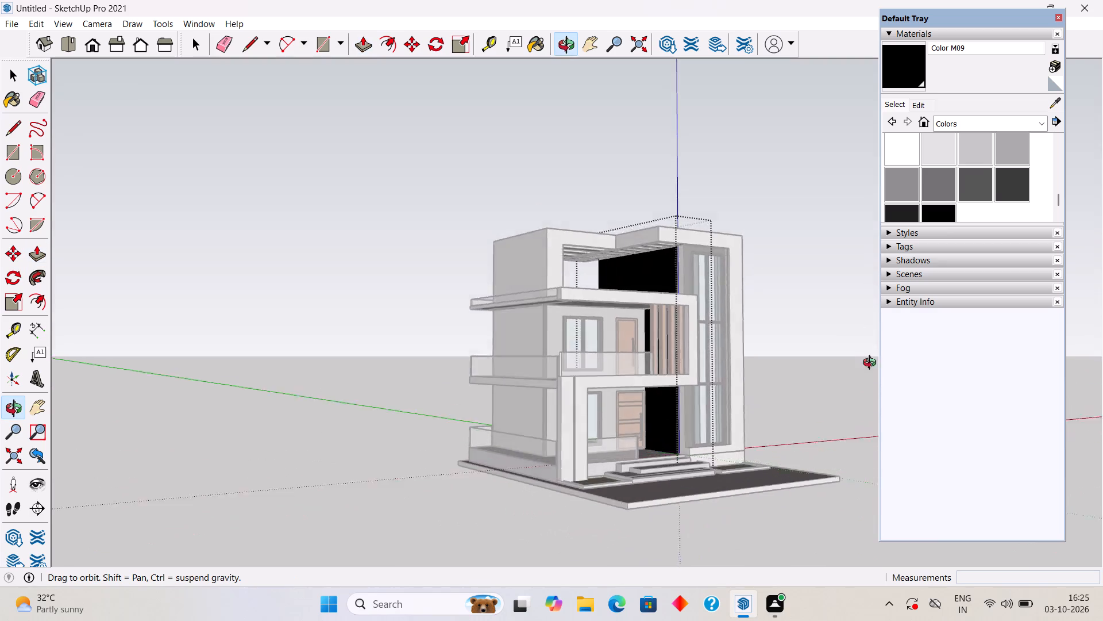
middle_drag(872, 364, 905, 413)
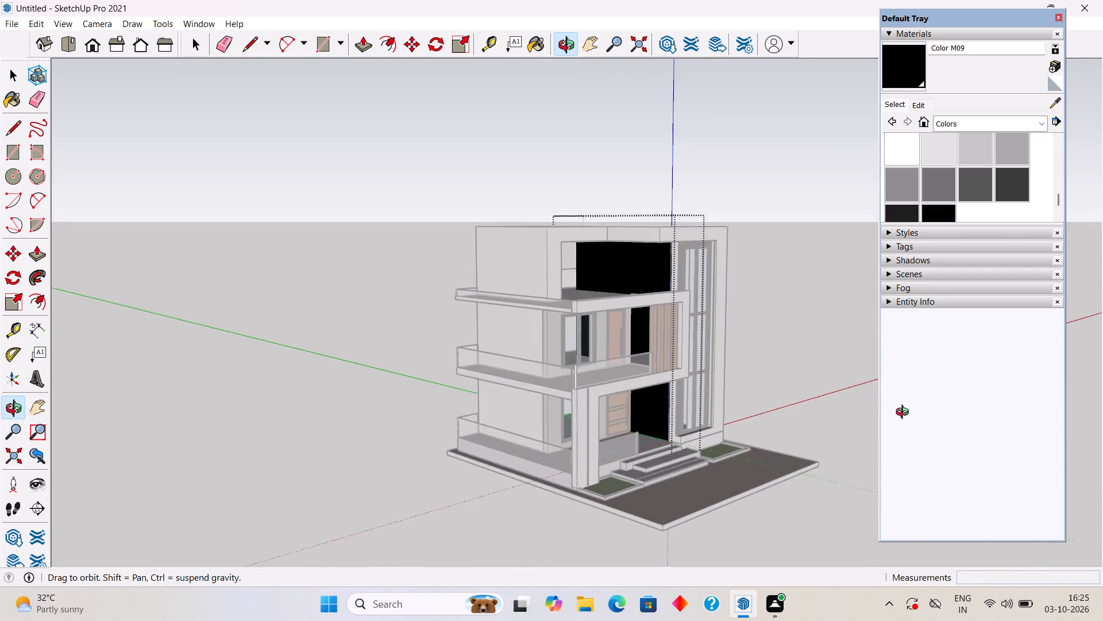
middle_drag(905, 413, 721, 464)
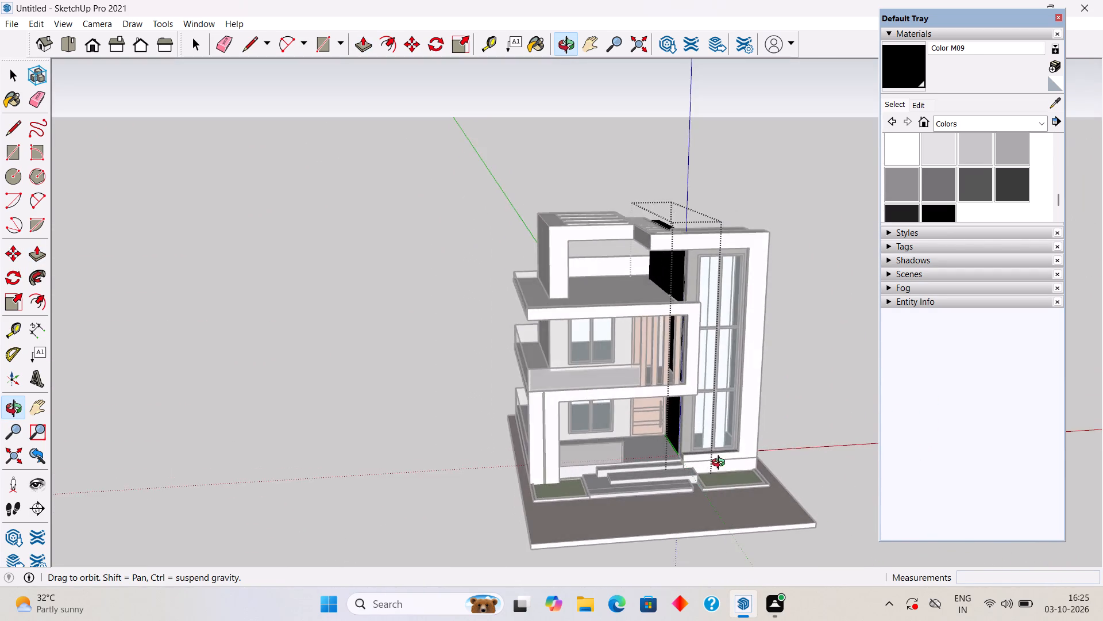
middle_drag(721, 464, 681, 358)
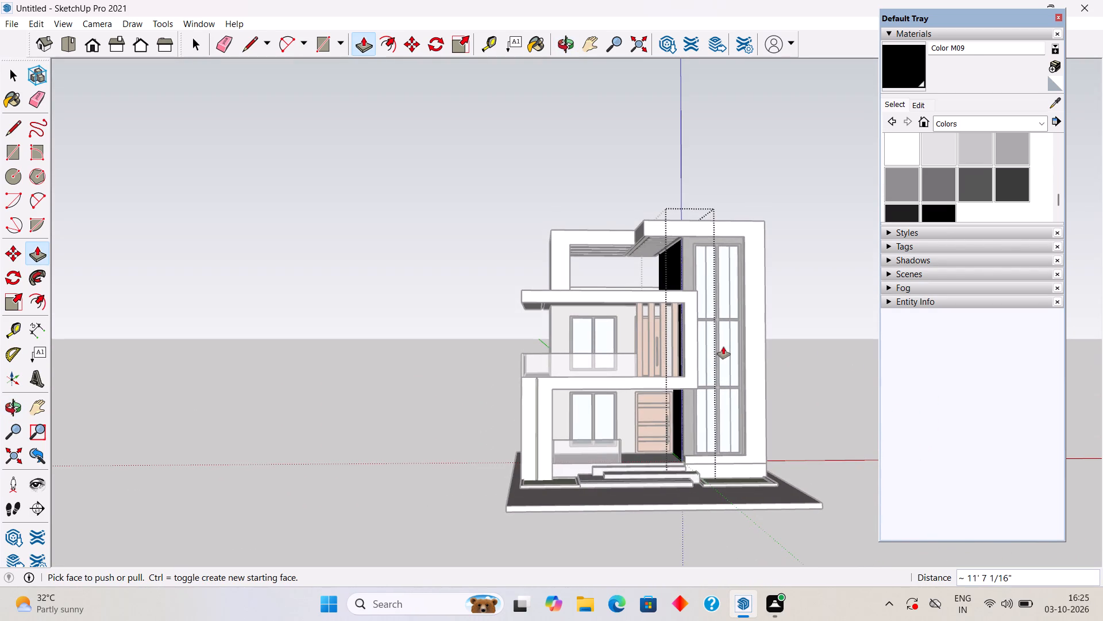
key(space)
click(766, 214)
middle_drag(707, 383, 704, 352)
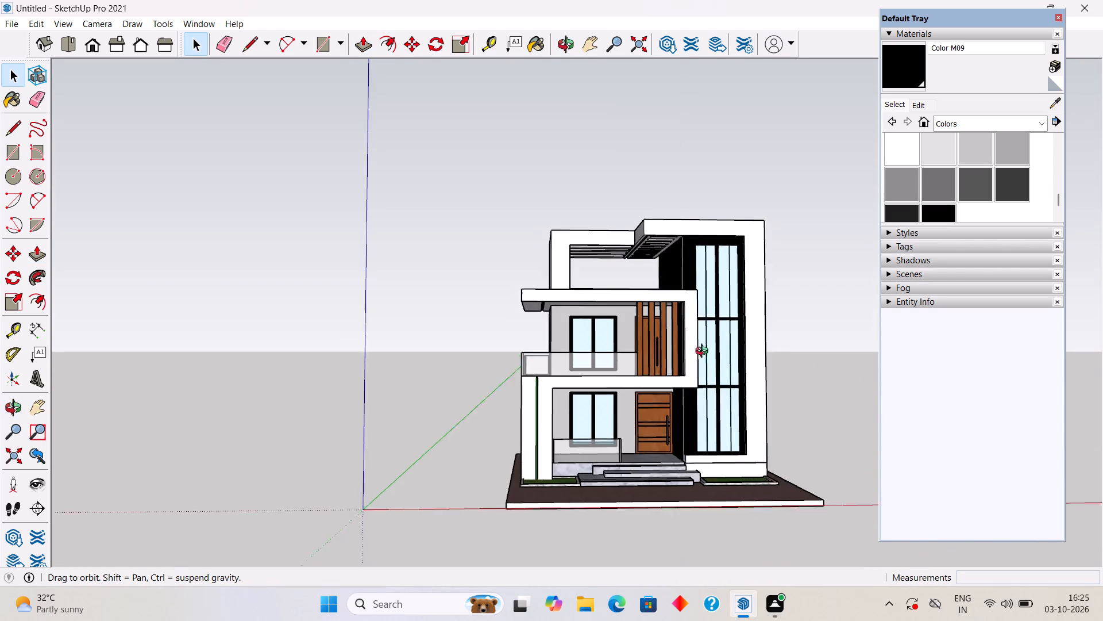
middle_drag(704, 352, 690, 335)
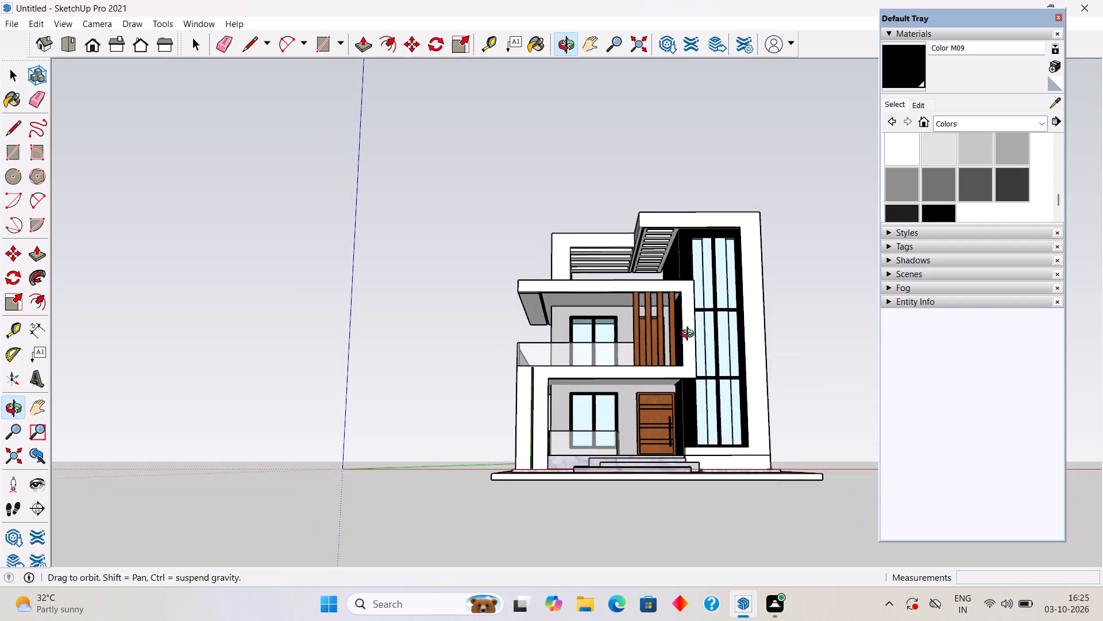
middle_drag(690, 335, 812, 397)
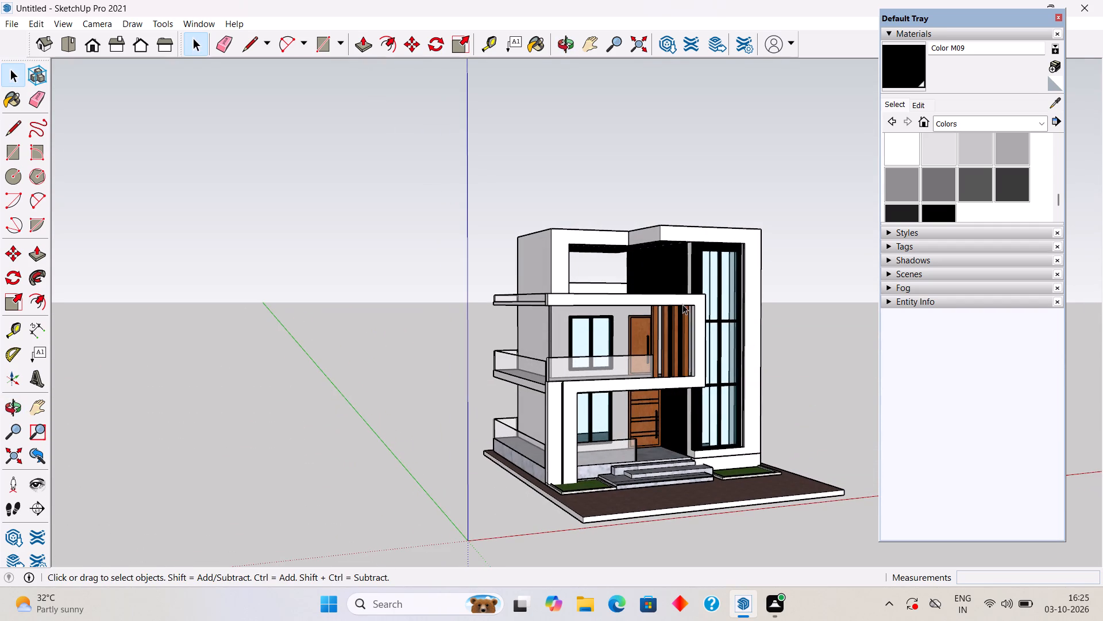
scroll(670, 279, up, 8)
middle_drag(724, 330, 735, 339)
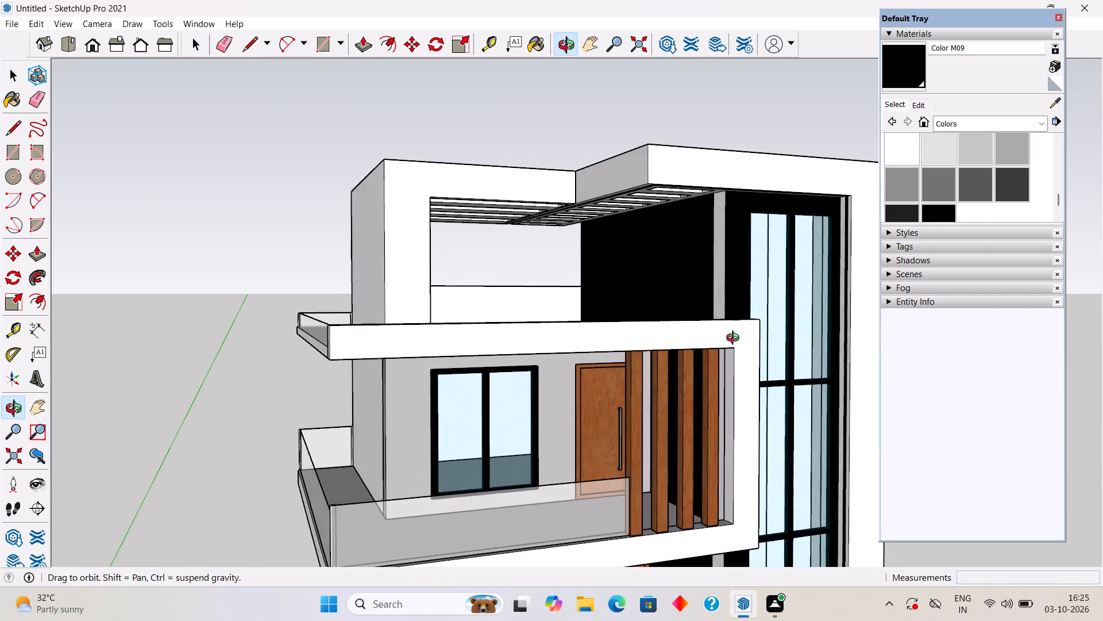
middle_drag(735, 339, 969, 431)
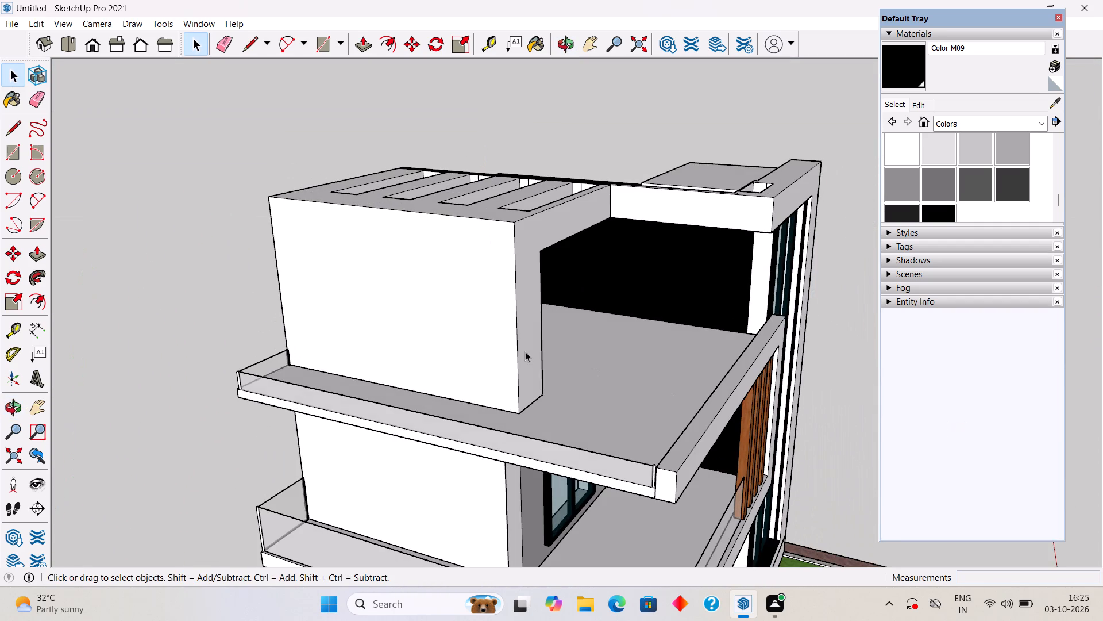
Undo the last rearward push/pull of the black wall at the roof terrace.
middle_drag(525, 351, 1027, 379)
key(ctrl+z)
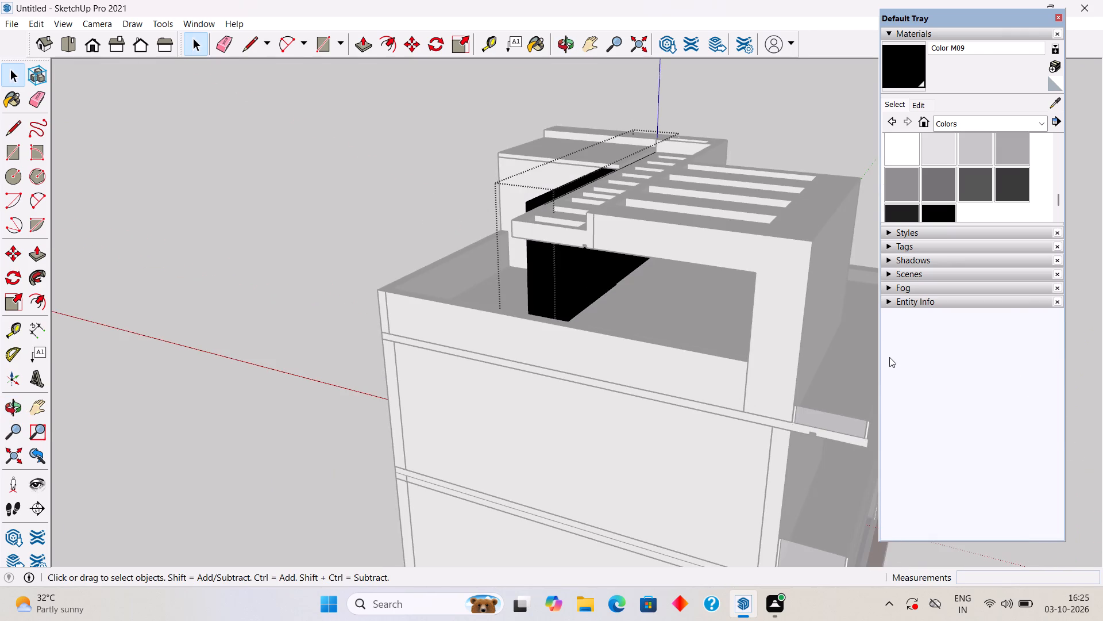
key(ctrl+z)
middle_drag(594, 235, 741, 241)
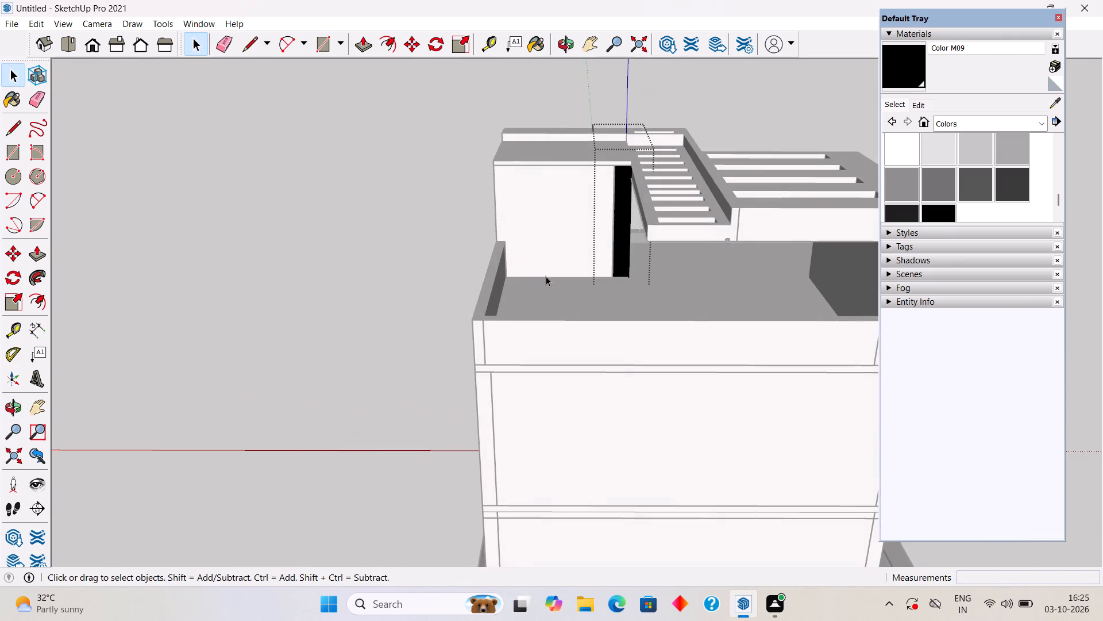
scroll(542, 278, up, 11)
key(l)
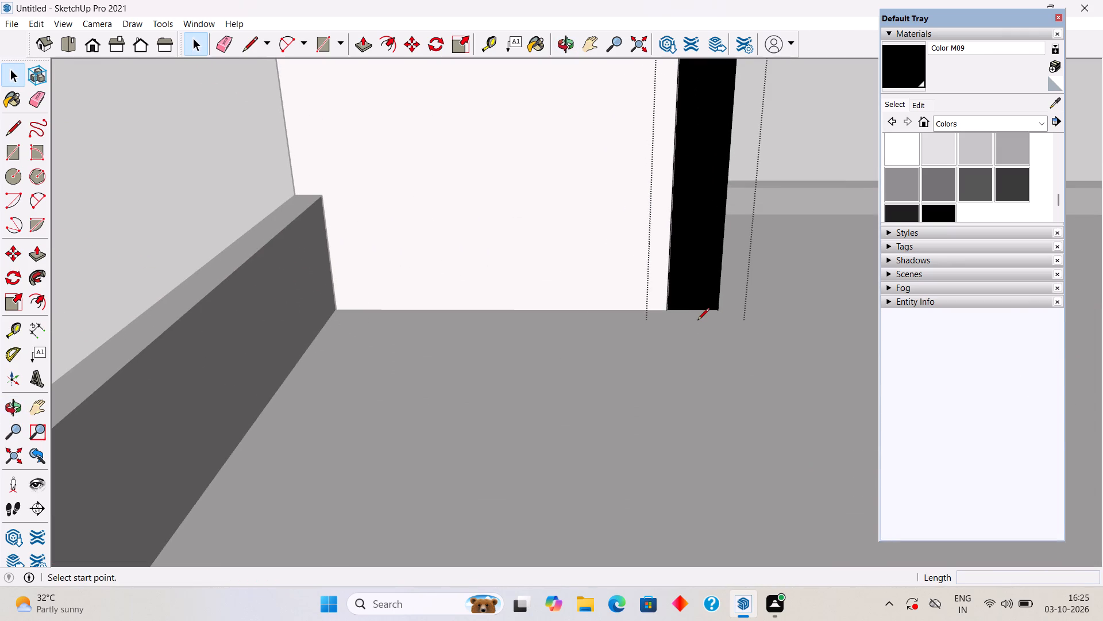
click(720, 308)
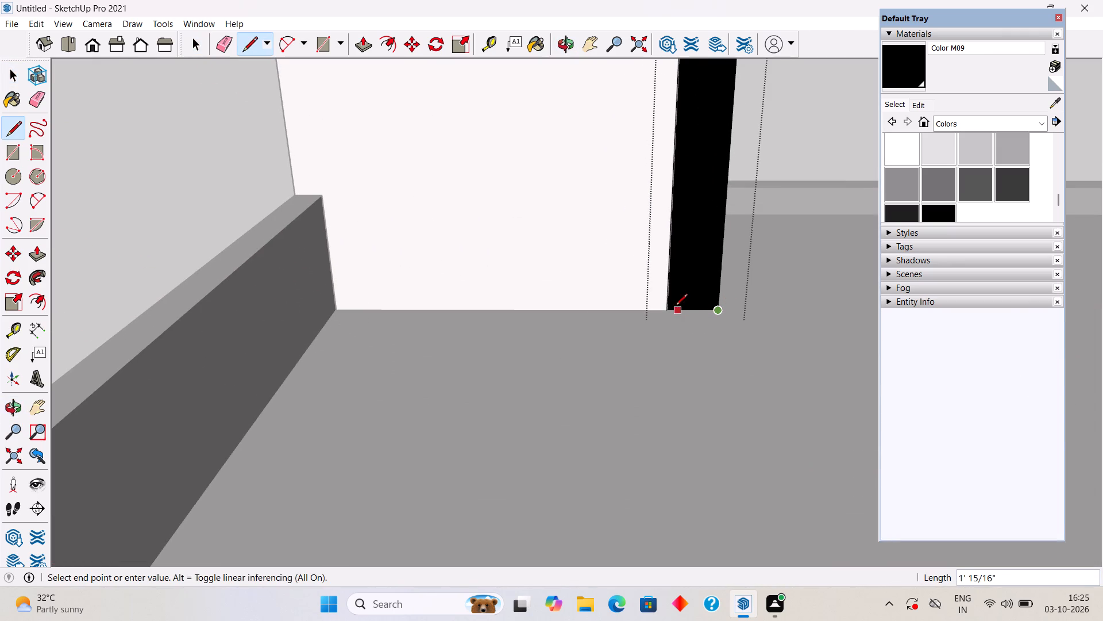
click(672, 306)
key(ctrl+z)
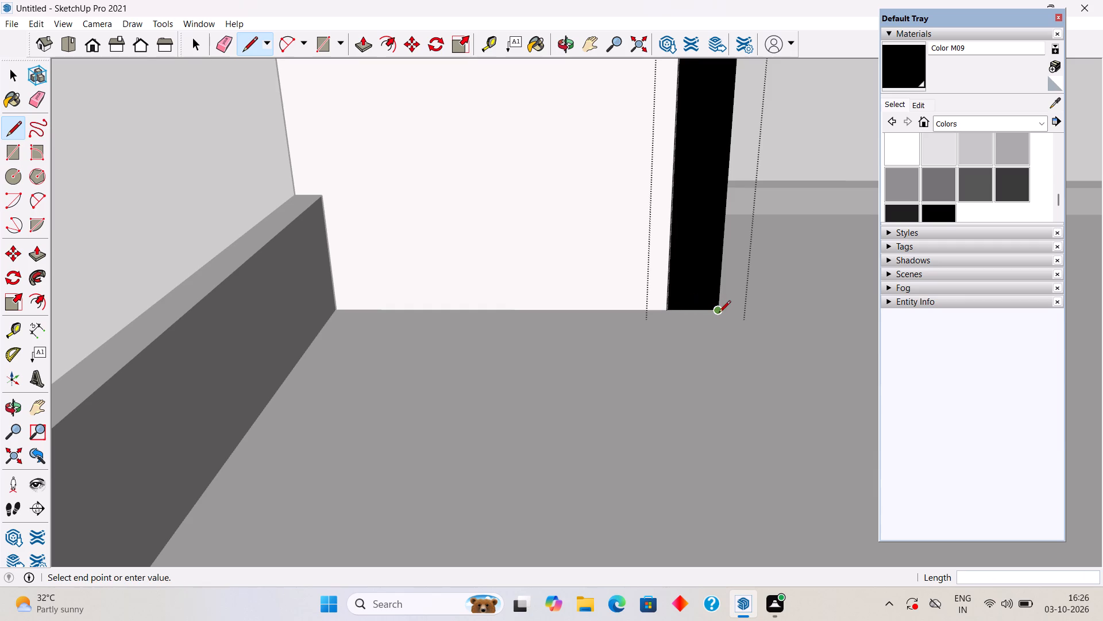
Draw a line about 1' 3 5/8" along the bottom edge of the black wall's rear end face, corner to corner.
click(719, 313)
scroll(662, 310, up, 12)
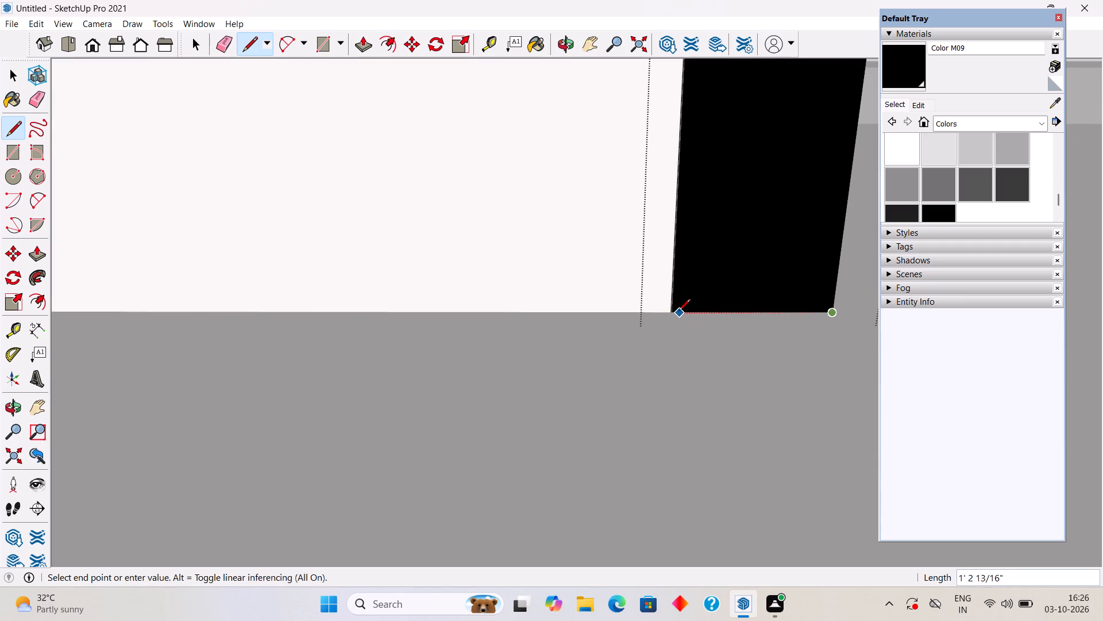
click(669, 313)
Push/pull the black wall's rear end face 15' 3" towards the rear of the roof terrace.
key(space)
click(694, 268)
key(p)
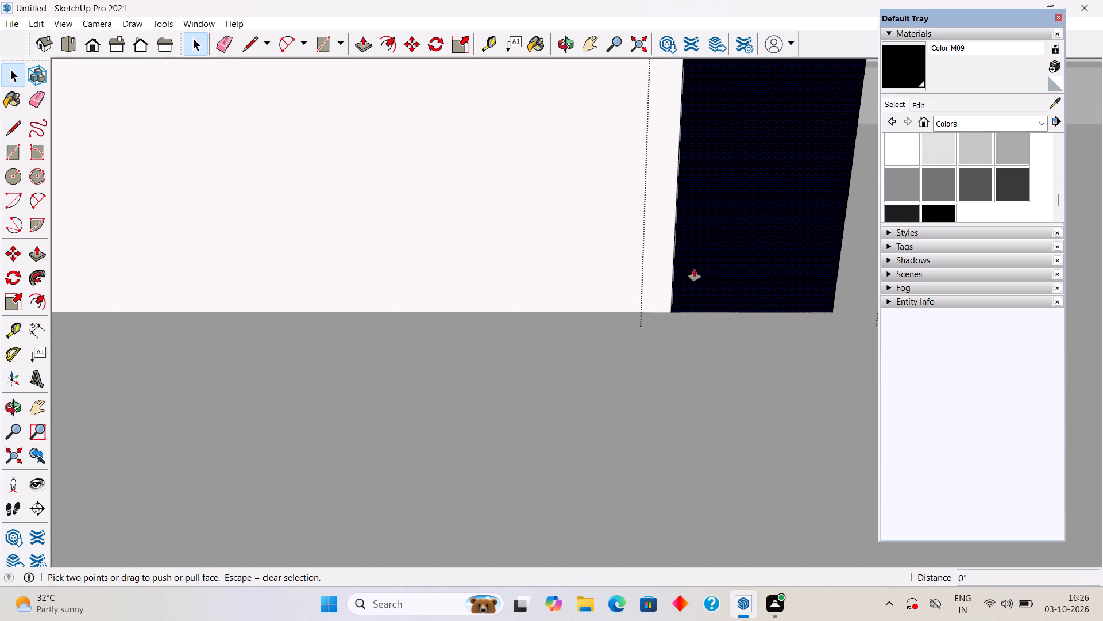
scroll(694, 269, down, 11)
click(707, 248)
scroll(708, 303, down, 8)
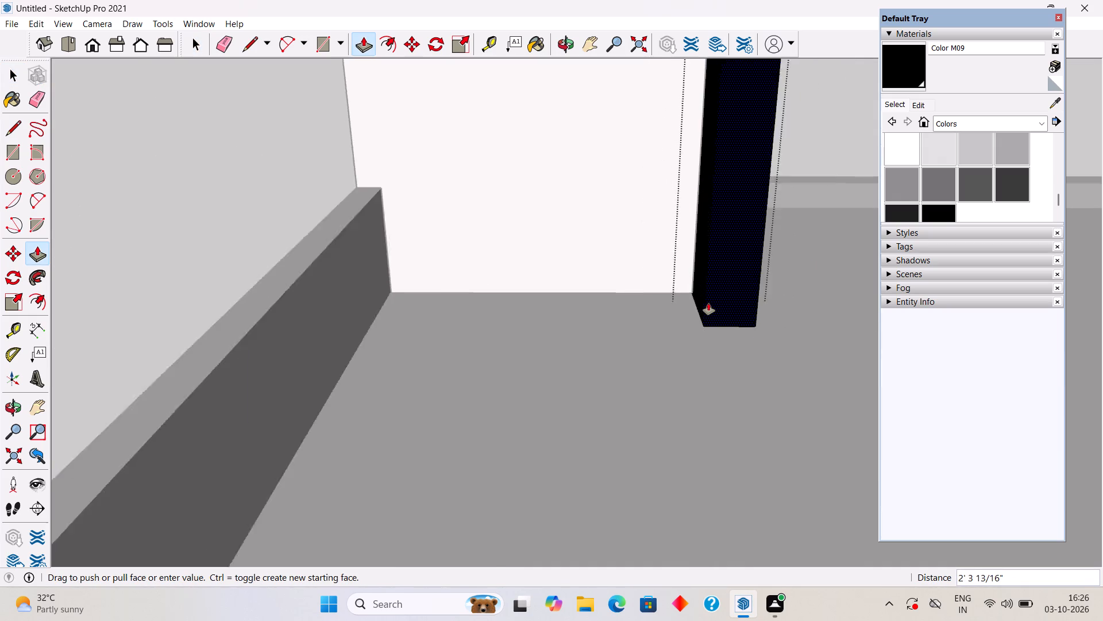
scroll(708, 303, down, 10)
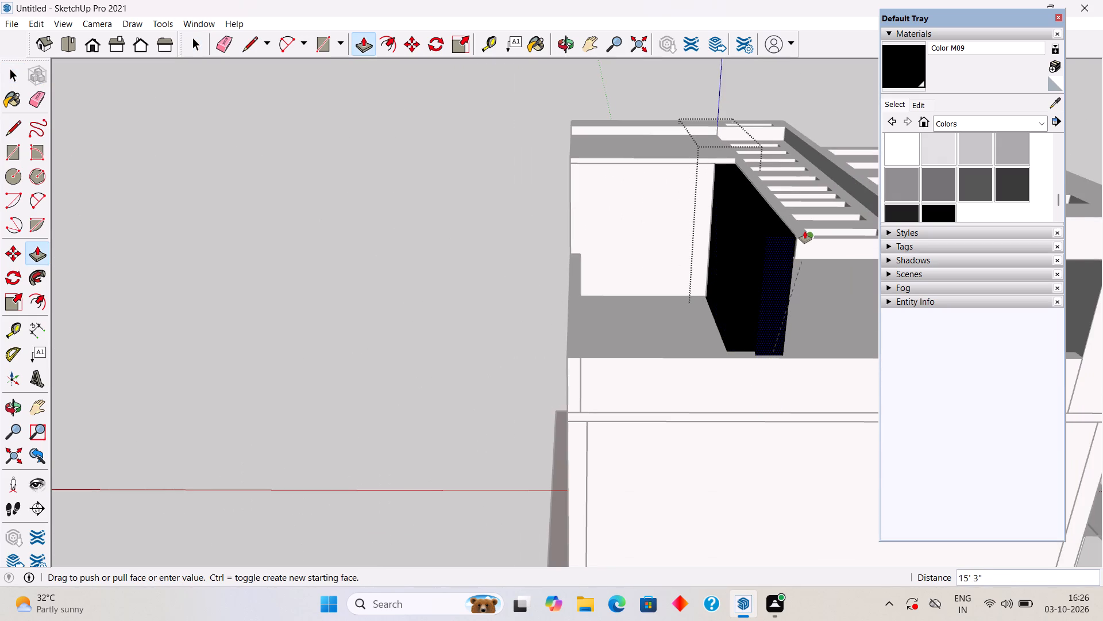
click(805, 231)
Push the projecting part of the black wall's rear end back about 2' 1", flush with its other part, and close the group.
middle_drag(775, 262, 838, 336)
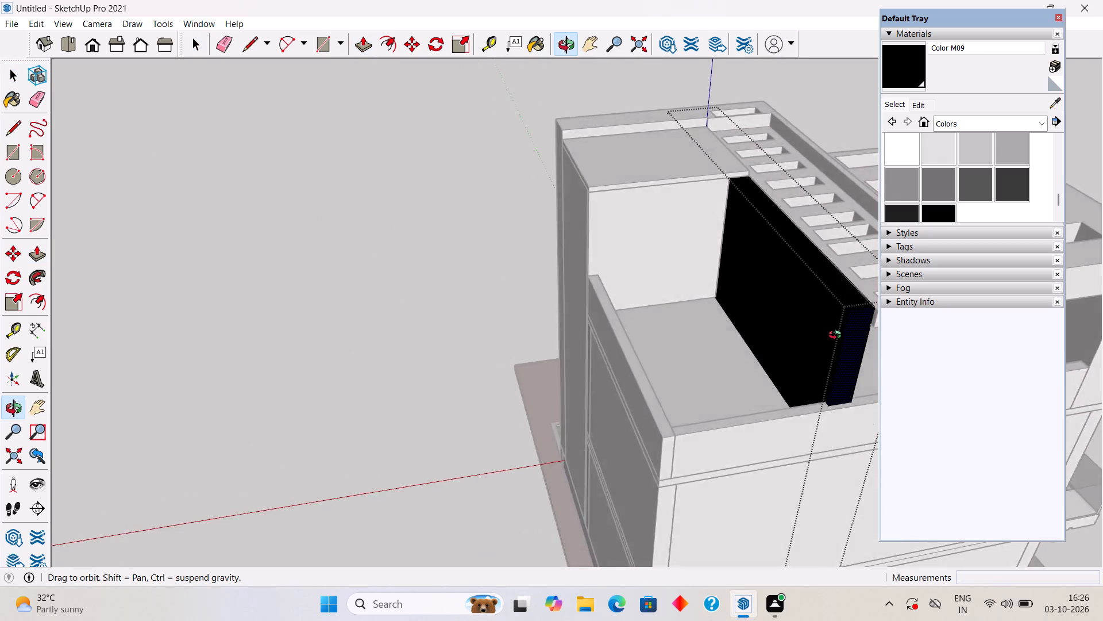
middle_drag(838, 336, 669, 241)
scroll(620, 276, up, 6)
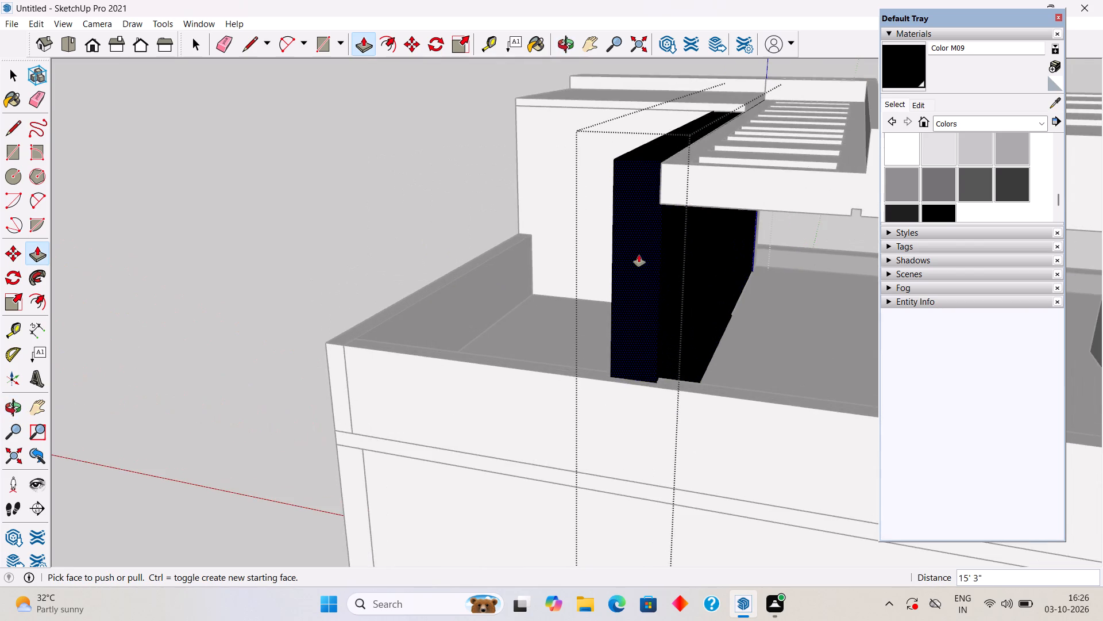
middle_drag(650, 262, 789, 337)
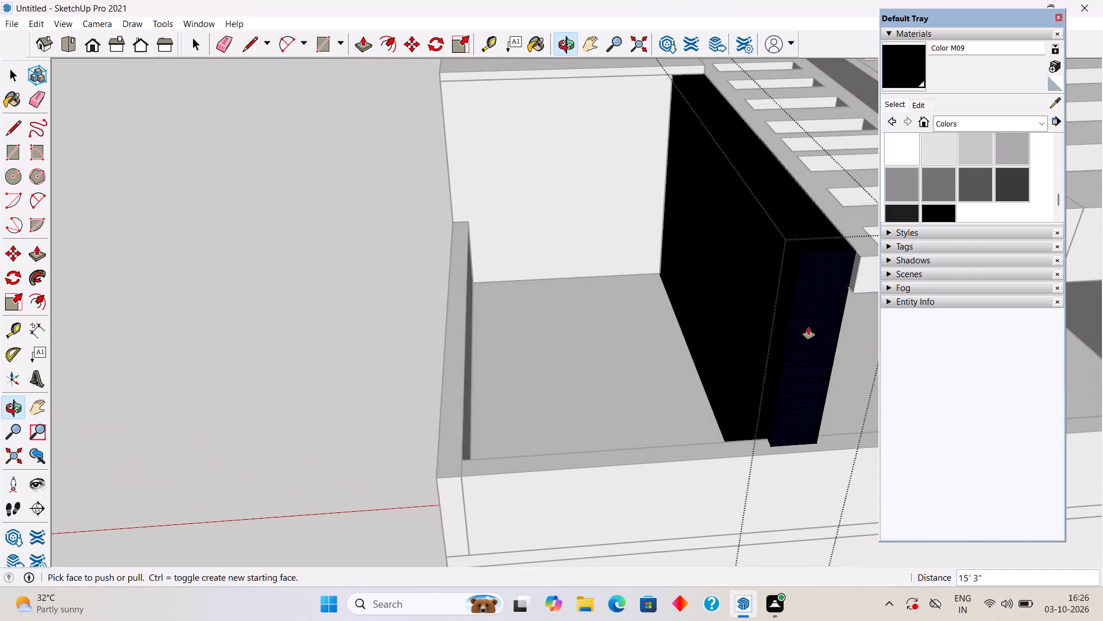
scroll(822, 317, down, 10)
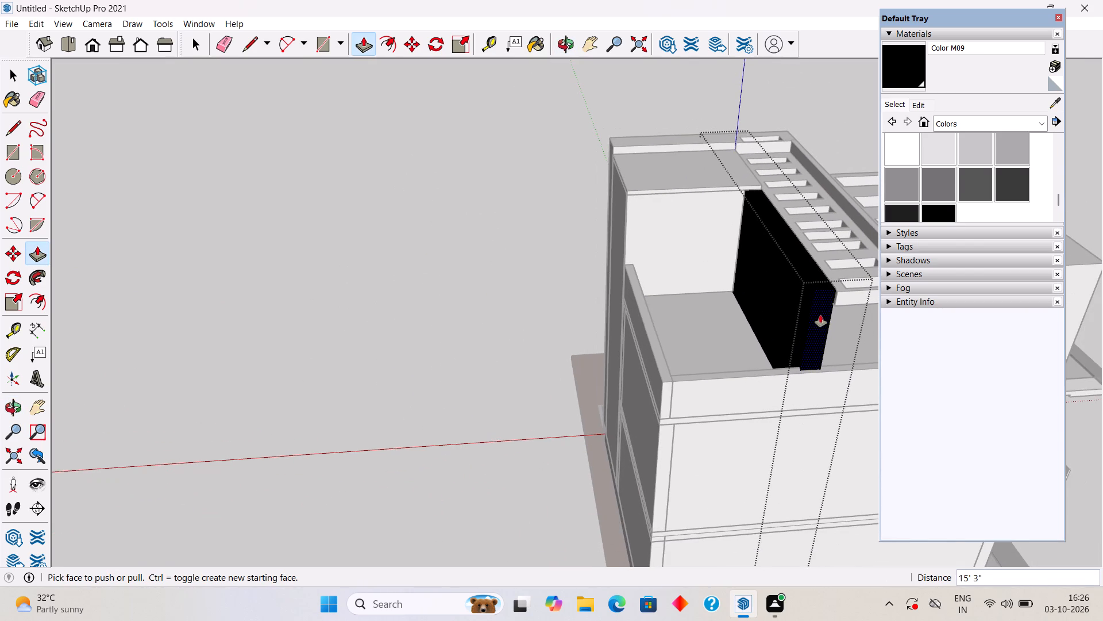
click(821, 312)
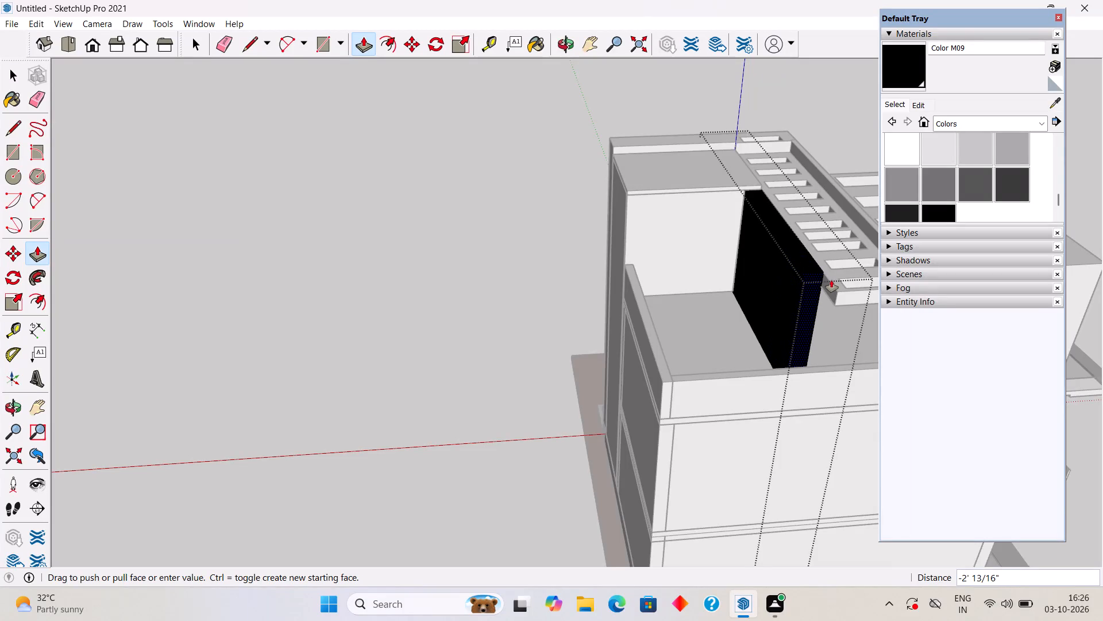
click(831, 280)
scroll(828, 280, down, 7)
key(space)
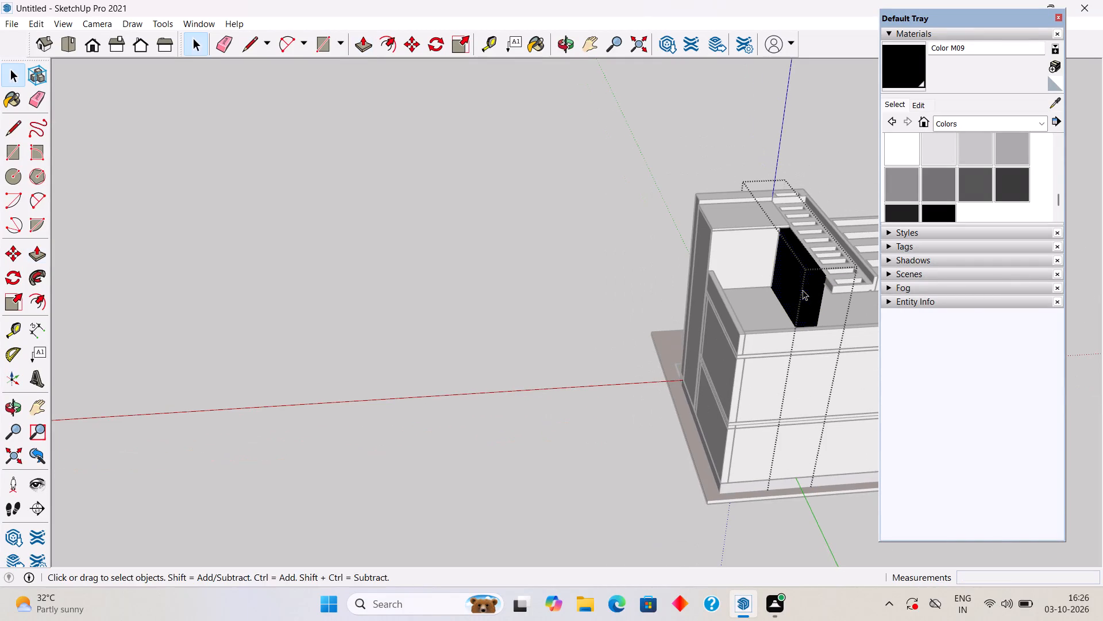
middle_drag(712, 271, 344, 240)
scroll(344, 240, down, 3)
key(space)
click(550, 194)
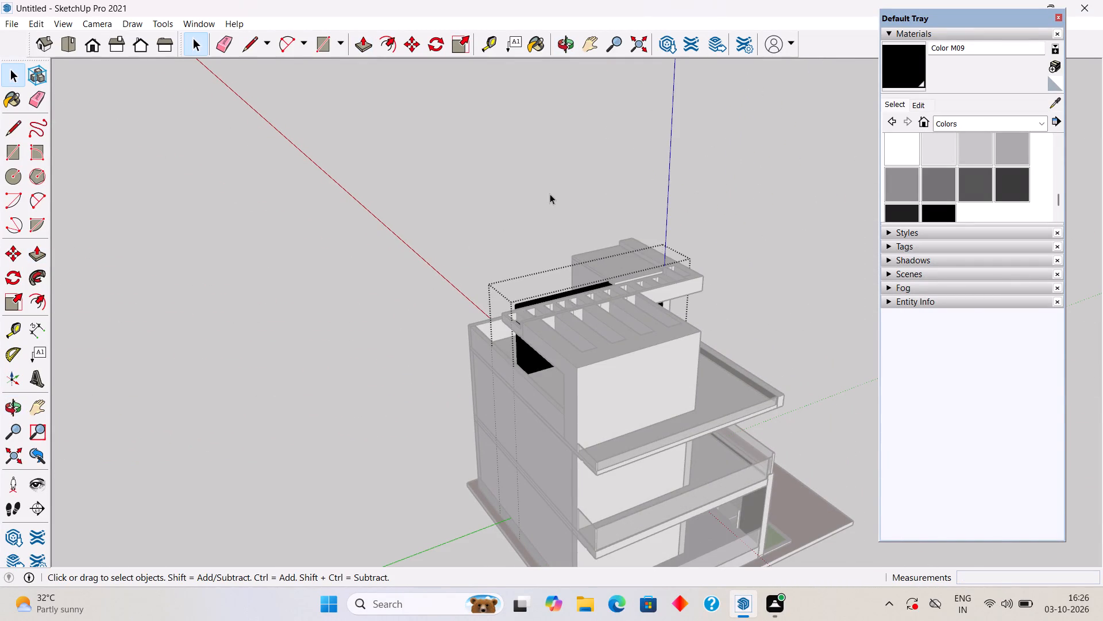
Open the black wall's group from the front and draw a line about 7' 7 1/2" along its side face's bottom at the roof terrace.
middle_drag(708, 581, 473, 379)
middle_drag(580, 402, 232, 270)
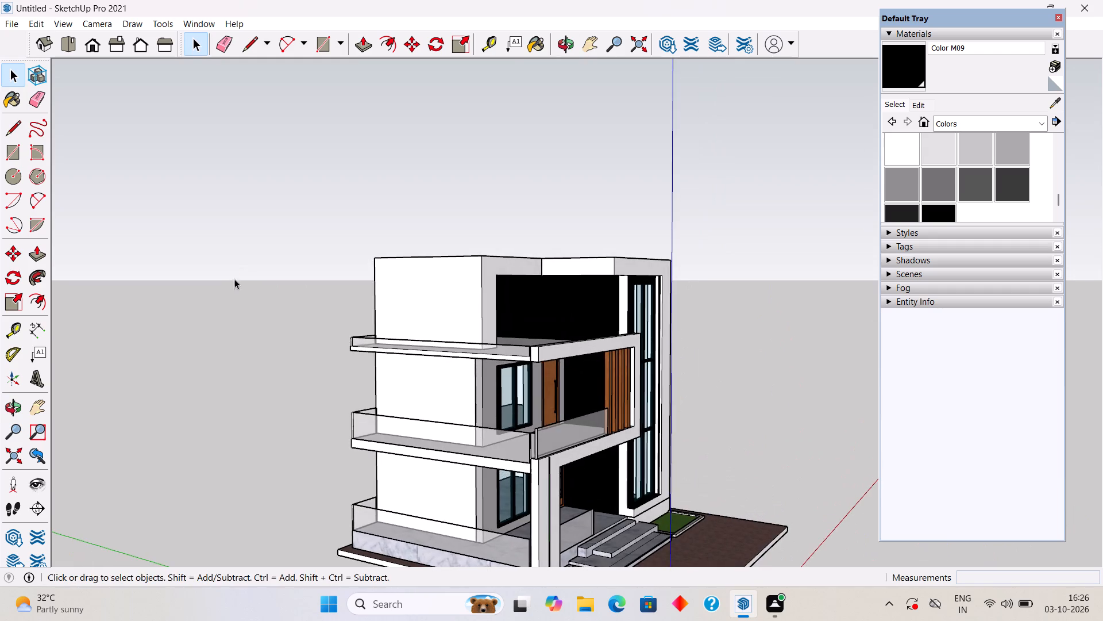
middle_drag(679, 323, 538, 343)
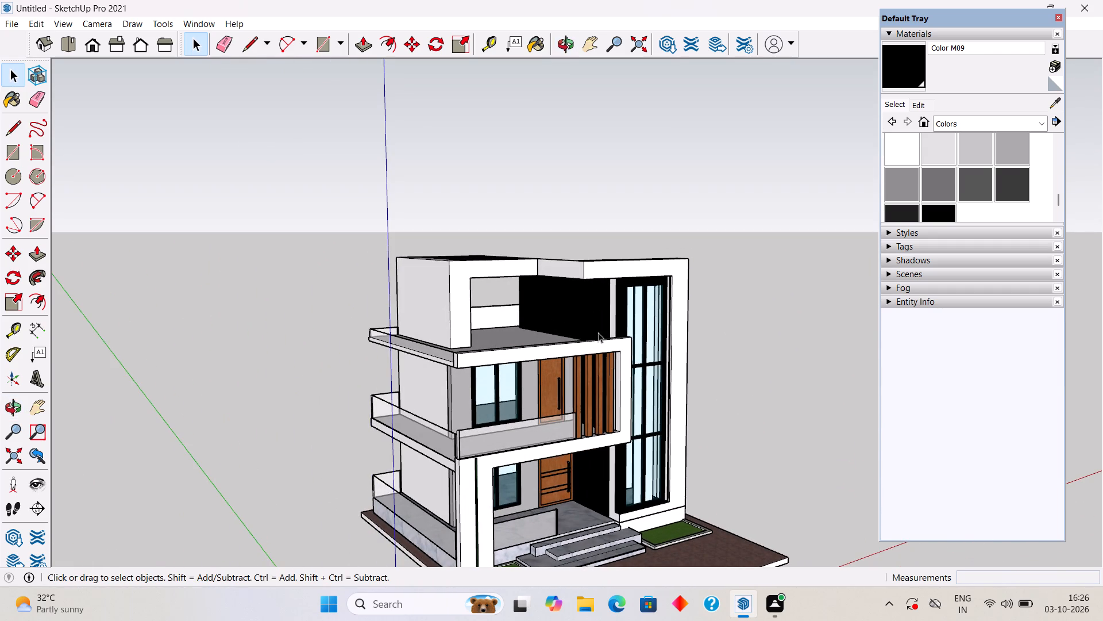
click(584, 323)
triple_click(584, 323)
click(584, 323)
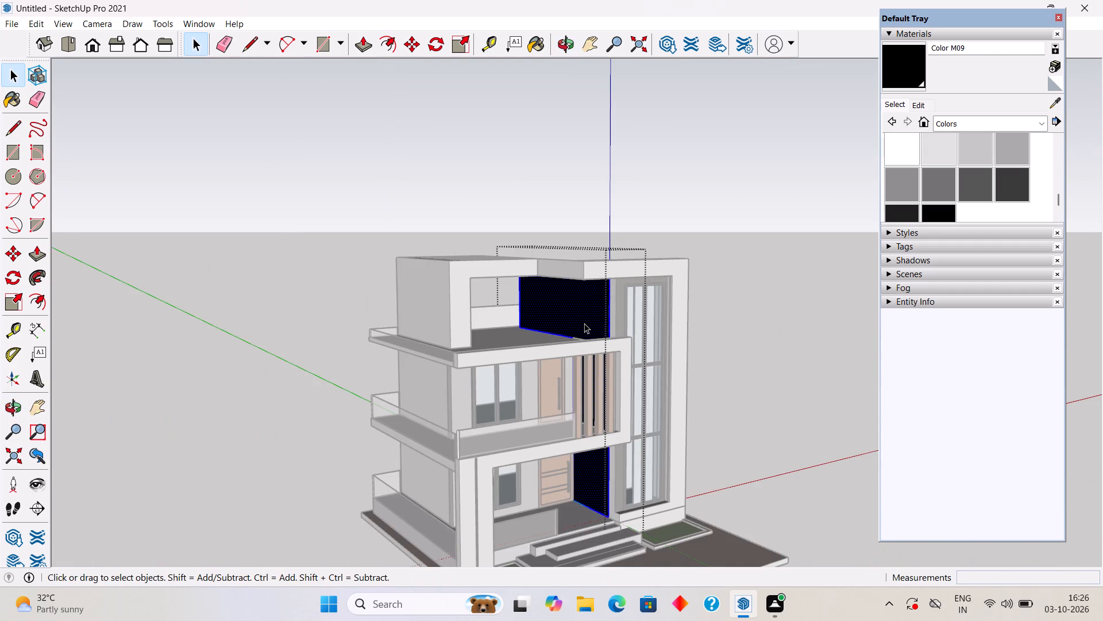
scroll(587, 324, up, 9)
middle_drag(604, 354, 626, 444)
scroll(639, 381, up, 5)
middle_drag(642, 411, 655, 450)
scroll(665, 452, up, 4)
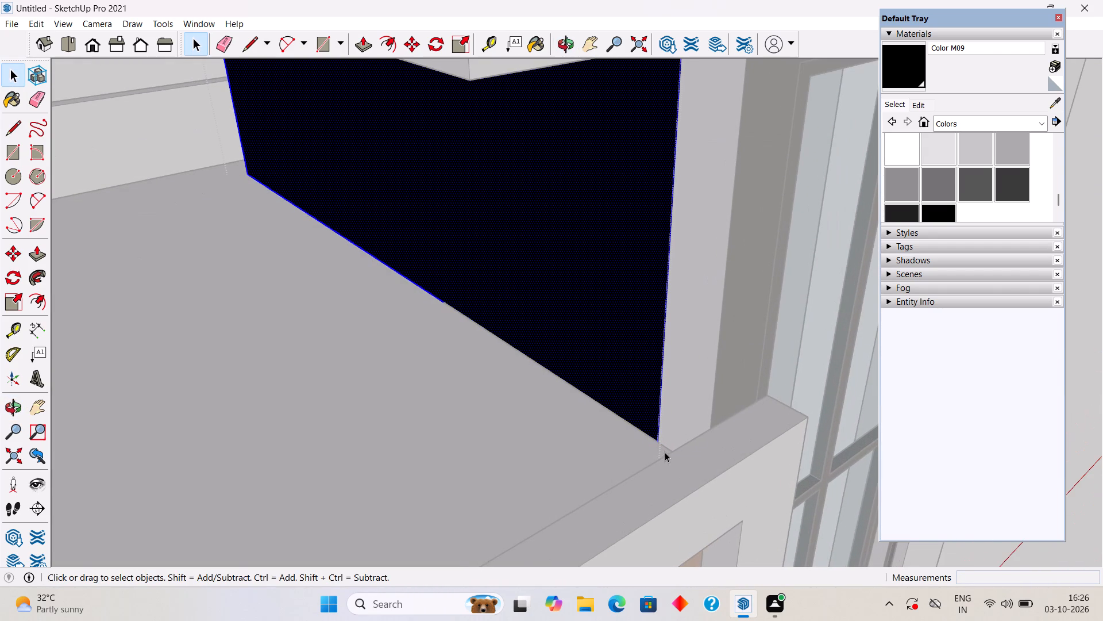
key(l)
click(666, 440)
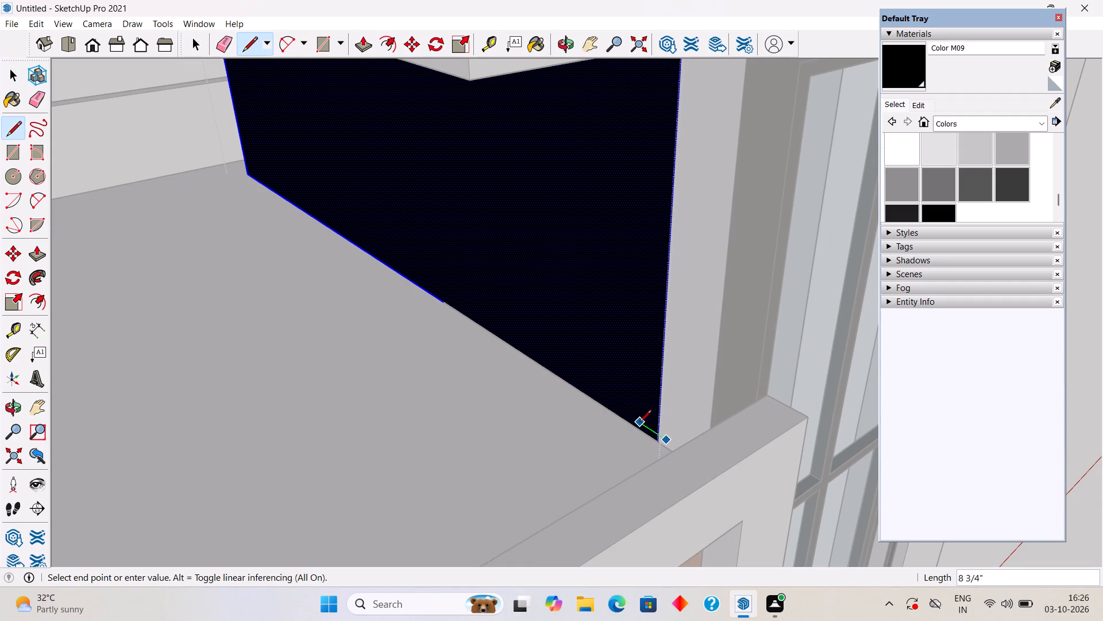
key(space)
key(l)
click(660, 441)
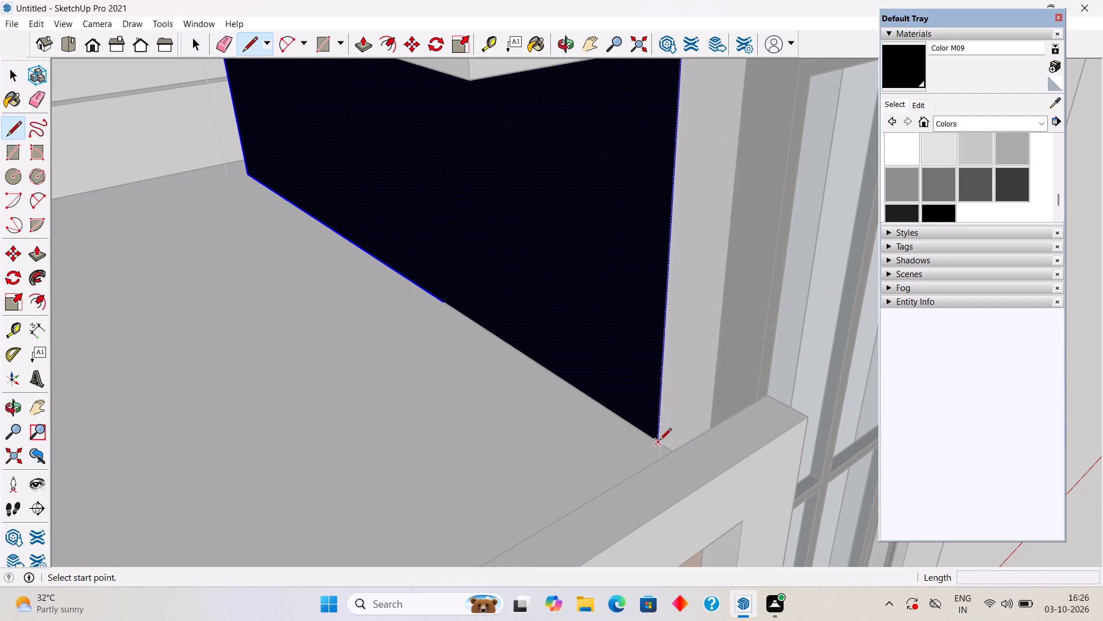
click(442, 300)
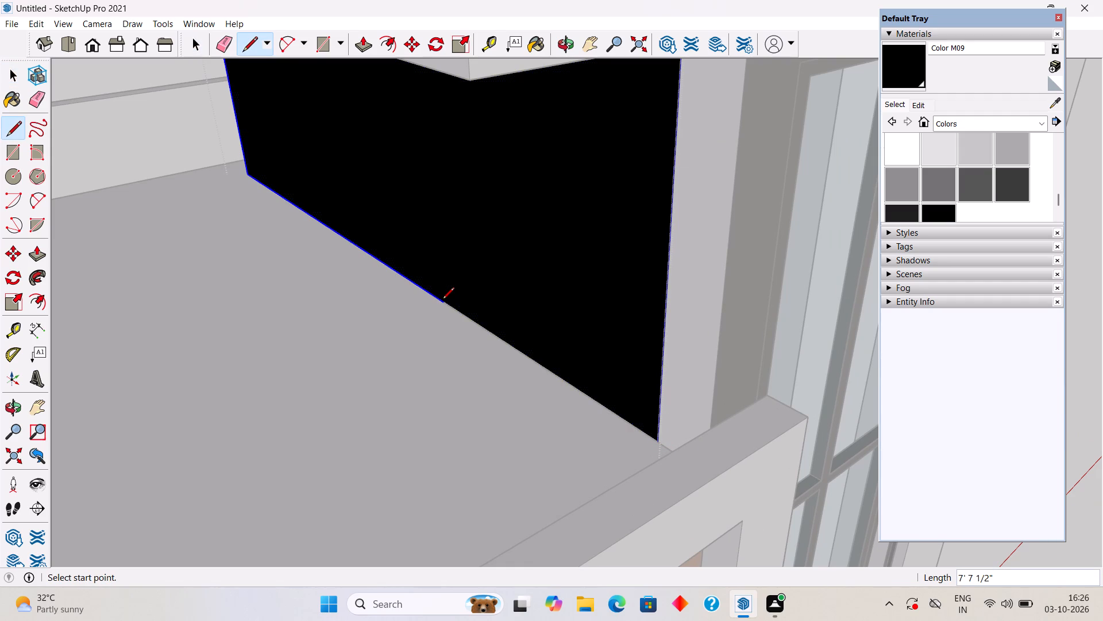
Paint the black wall's side face above the front roof terrace with Color M00.
key(space)
click(481, 270)
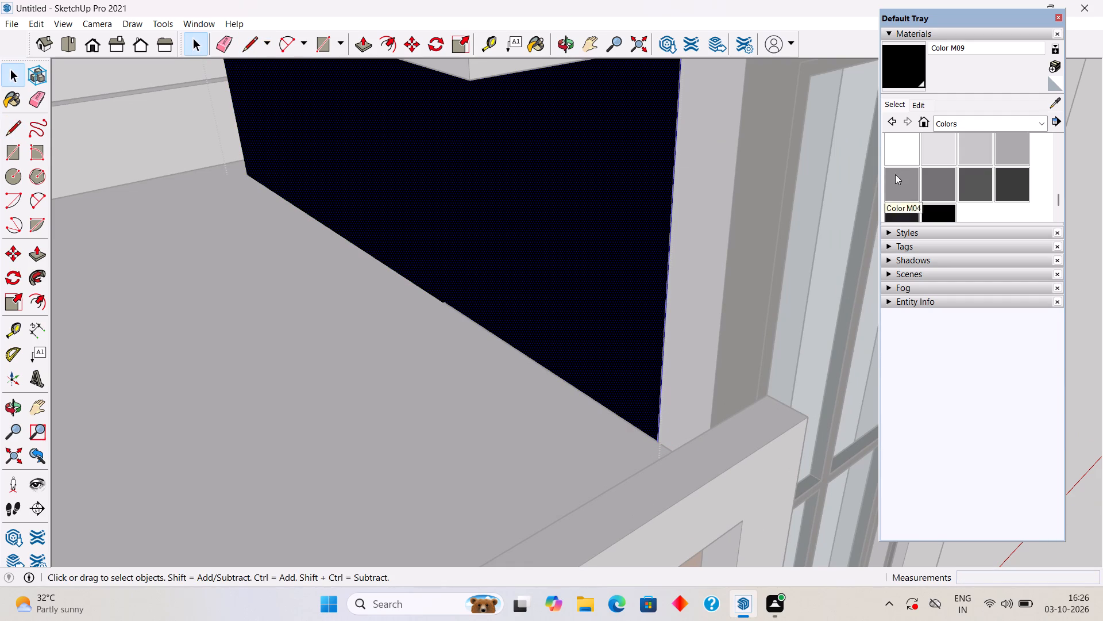
click(900, 154)
click(504, 278)
scroll(544, 323, down, 9)
key(space)
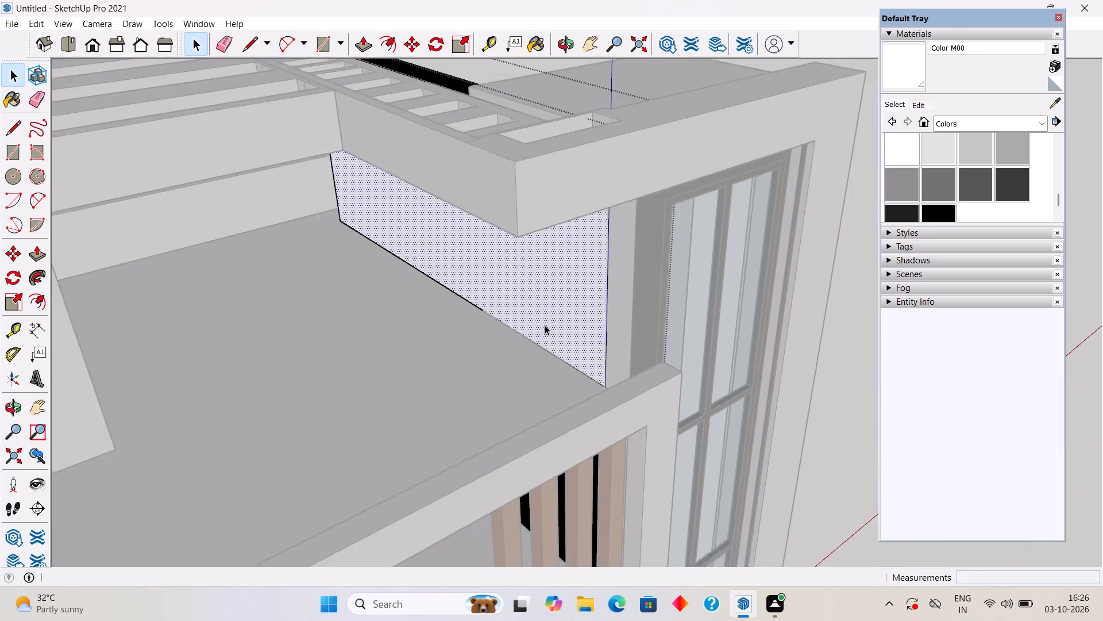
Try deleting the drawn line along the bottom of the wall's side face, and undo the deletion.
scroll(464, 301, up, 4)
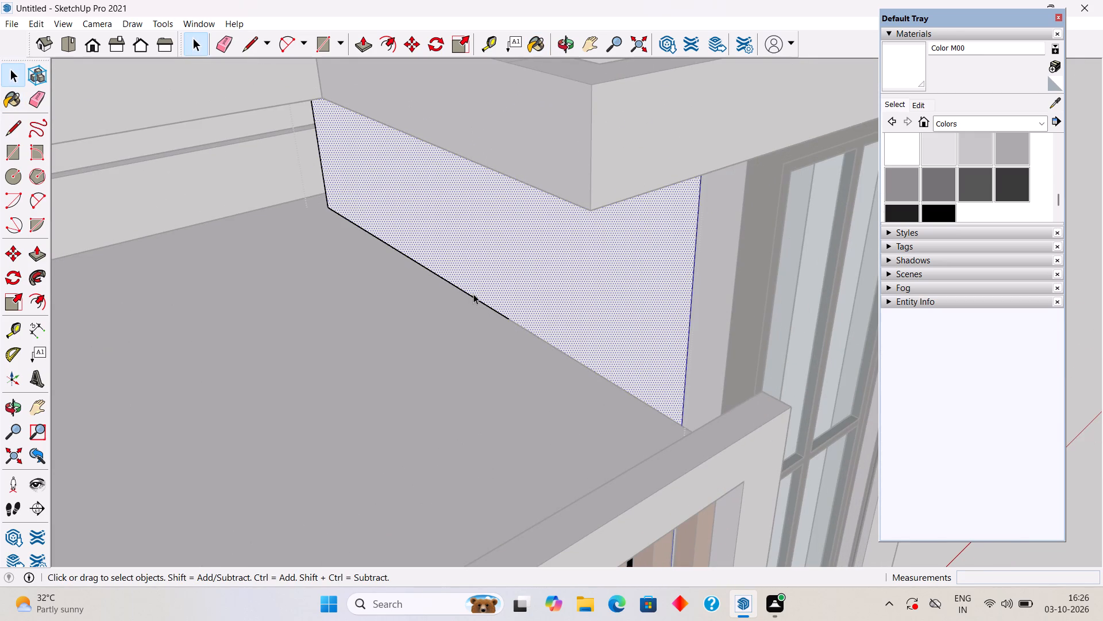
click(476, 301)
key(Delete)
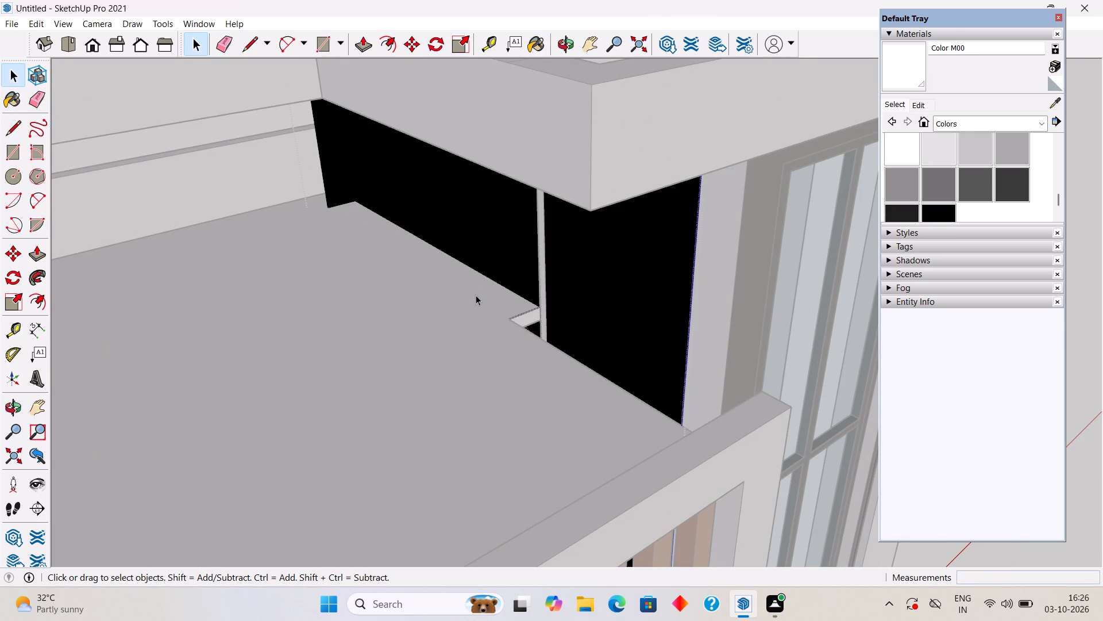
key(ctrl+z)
Paint the wall's top face, opposite side face and rear end face with Color M00, and close the group.
scroll(476, 295, down, 11)
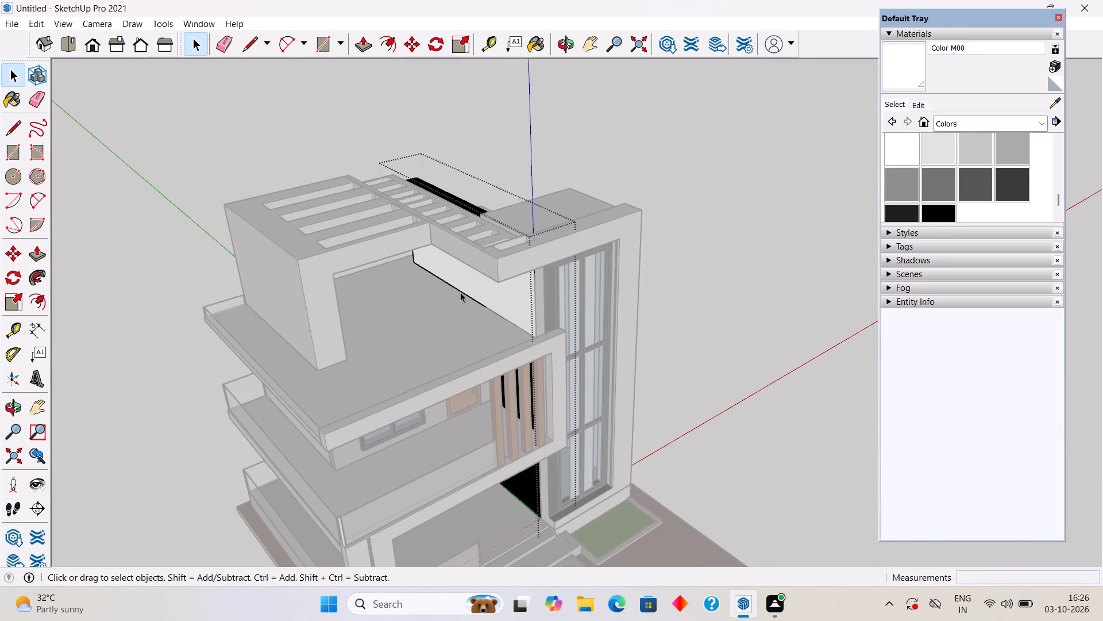
middle_drag(520, 221, 431, 422)
scroll(441, 232, up, 3)
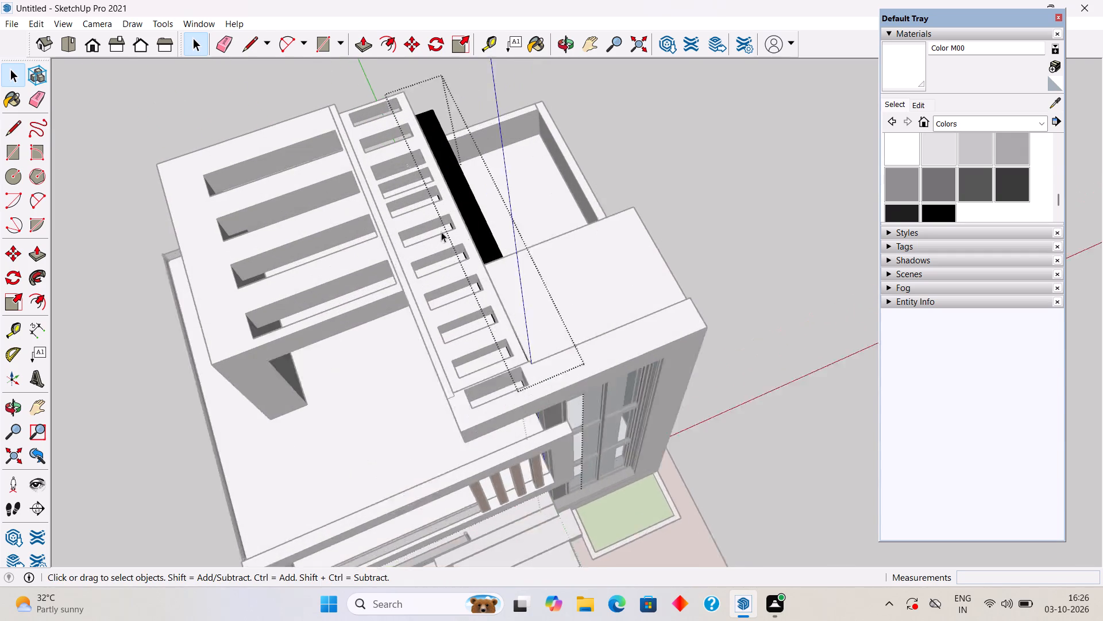
scroll(441, 232, up, 3)
middle_drag(468, 232, 476, 350)
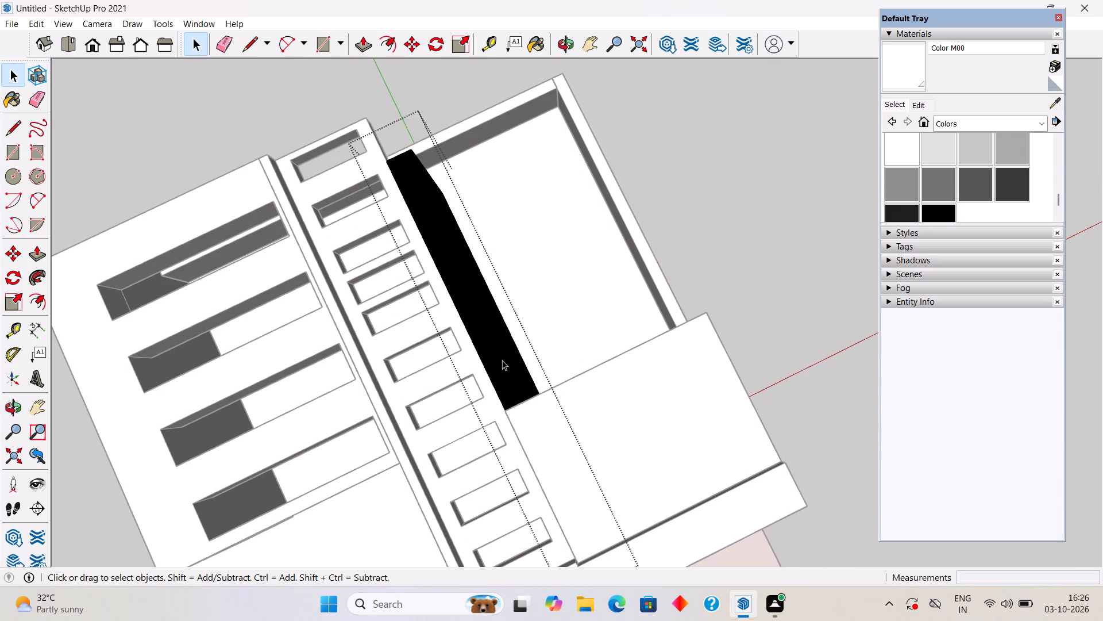
click(502, 360)
click(900, 156)
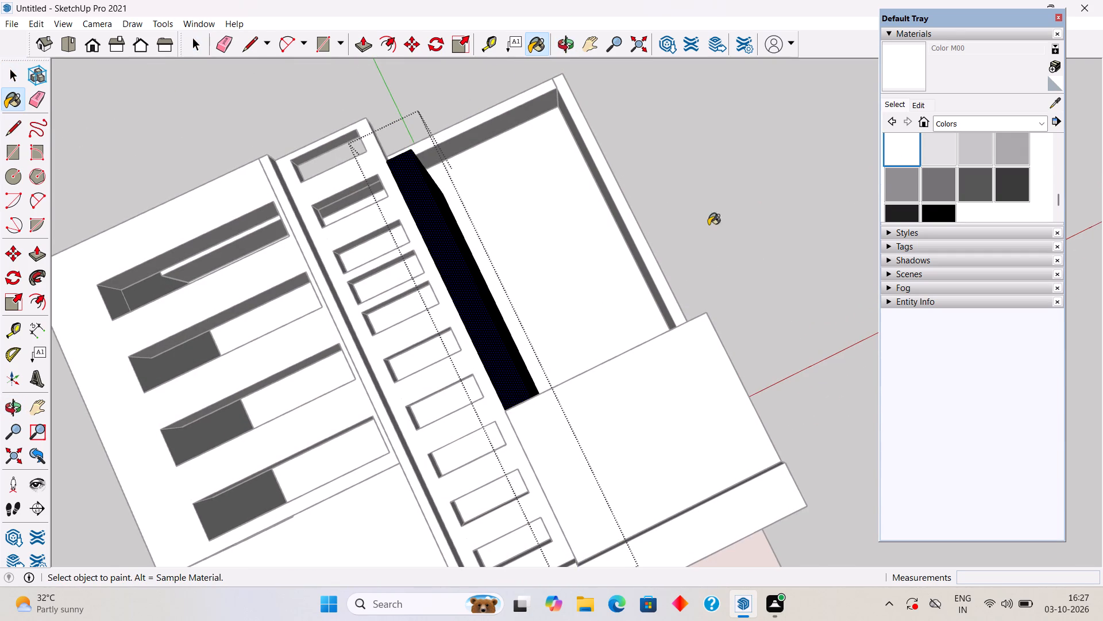
click(499, 370)
middle_drag(641, 313, 396, 371)
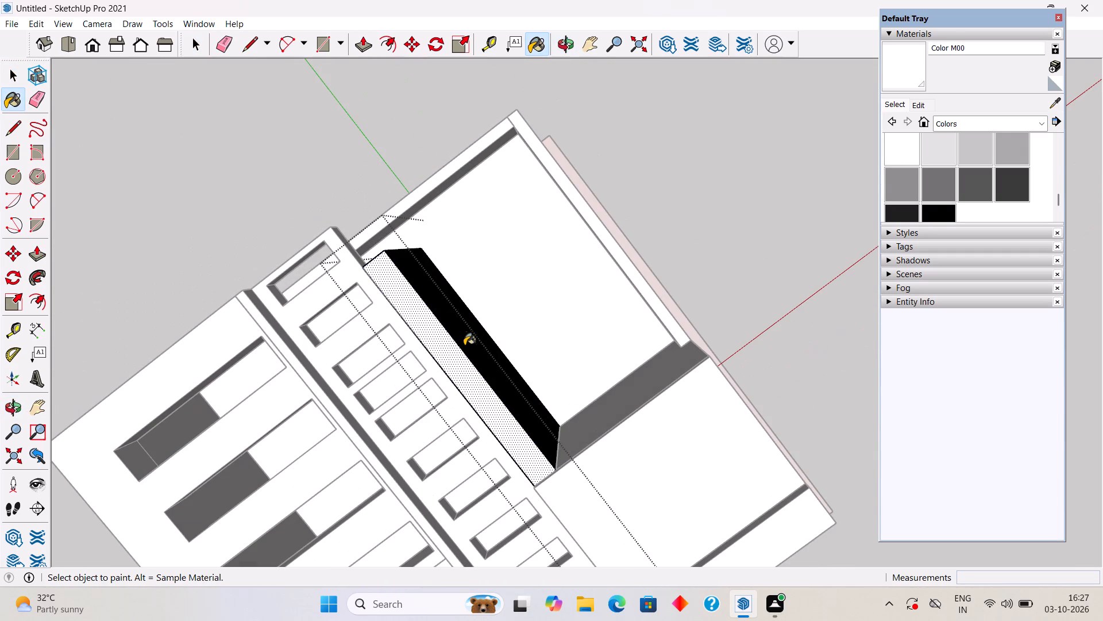
click(469, 348)
middle_drag(435, 284, 593, 386)
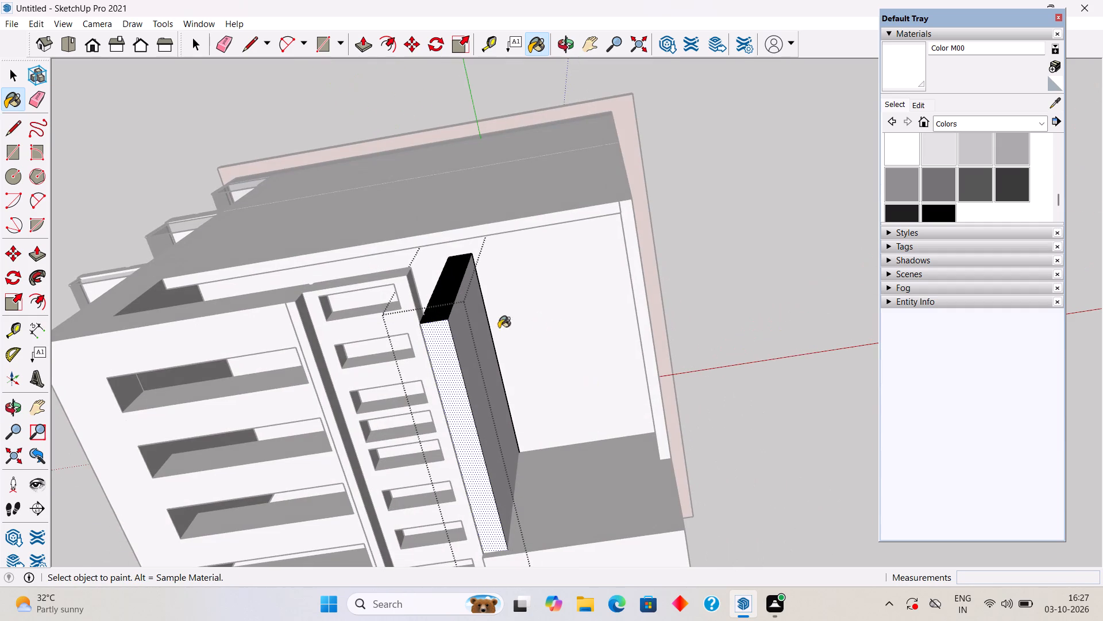
click(443, 307)
key(space)
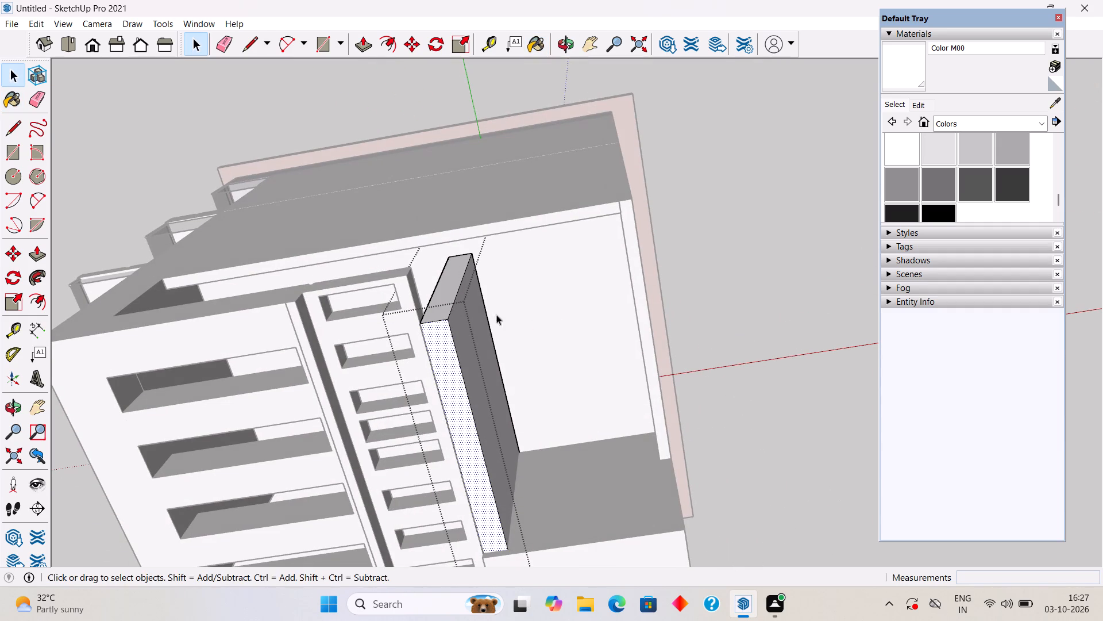
middle_drag(466, 466, 466, 194)
scroll(469, 166, down, 6)
middle_drag(529, 317, 592, 162)
click(735, 197)
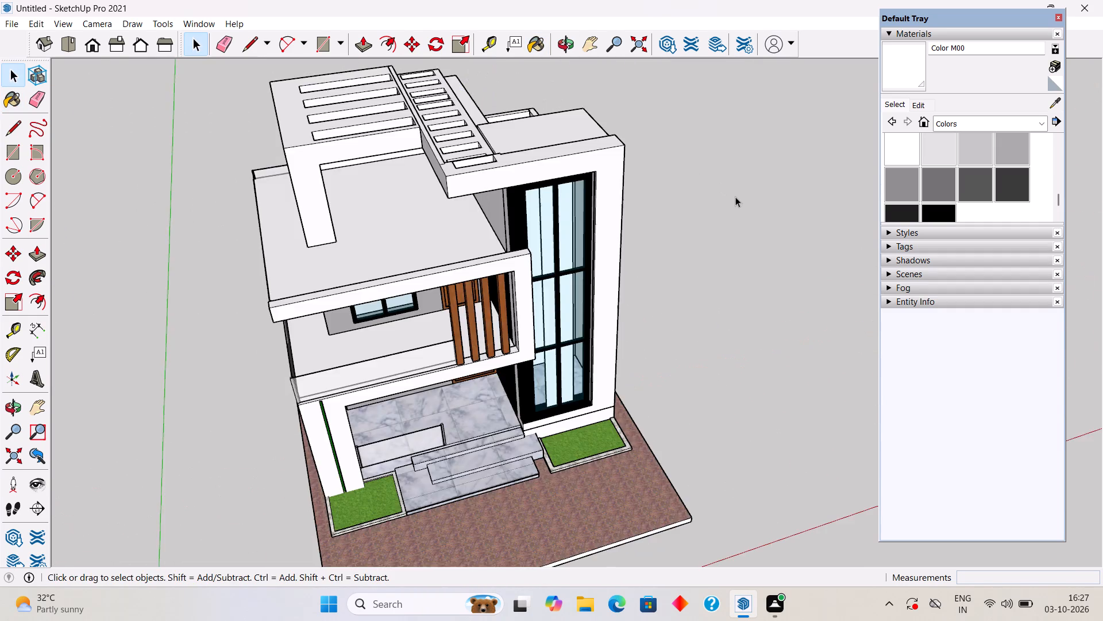
Examine the house from the front, the tower side, the rear and above, checking the repainted wall and roof terrace.
middle_drag(572, 212, 603, 89)
scroll(603, 89, up, 1)
scroll(575, 164, up, 2)
middle_drag(377, 294, 335, 197)
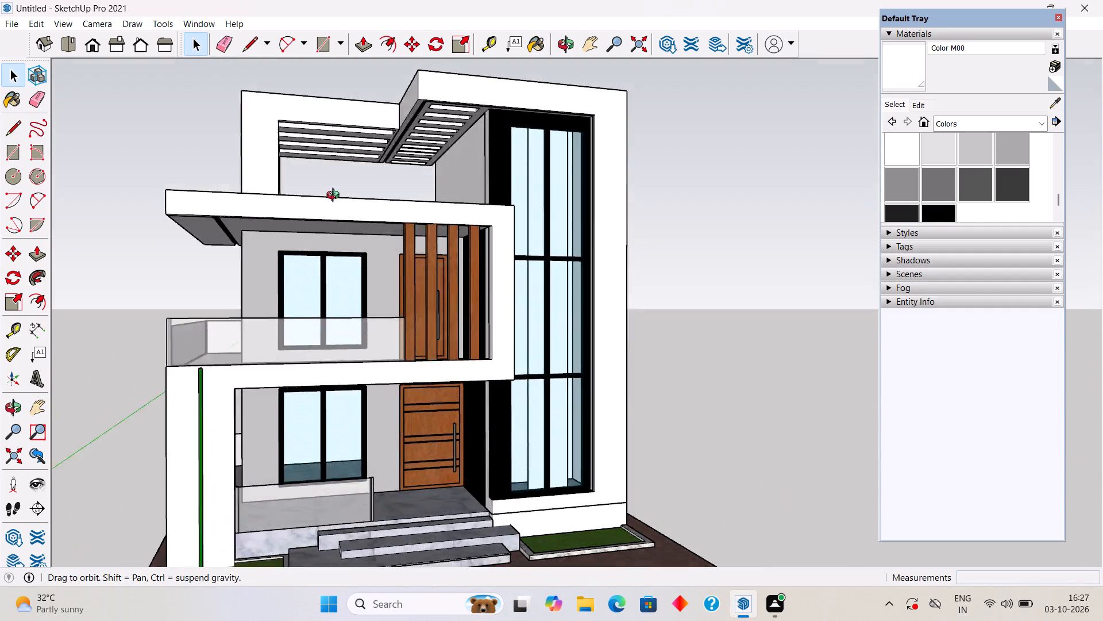
middle_drag(335, 197, 310, 149)
scroll(427, 231, up, 1)
middle_drag(422, 225, 412, 229)
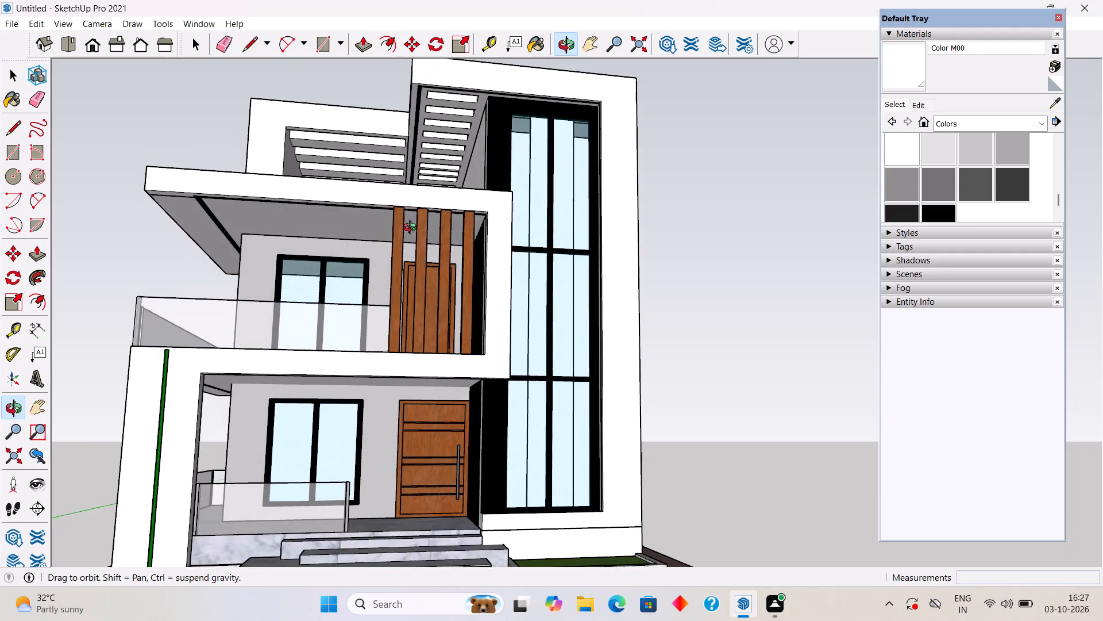
middle_drag(412, 229, 389, 237)
scroll(547, 224, up, 2)
middle_drag(502, 228, 443, 240)
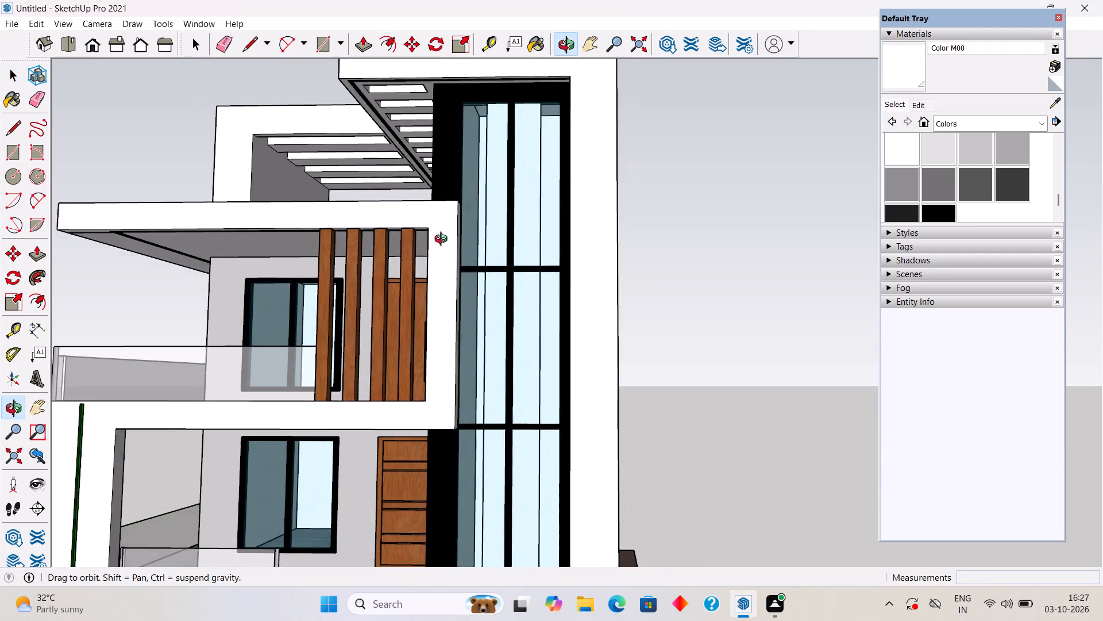
middle_drag(443, 240, 473, 218)
scroll(462, 324, down, 7)
middle_drag(357, 336, 594, 477)
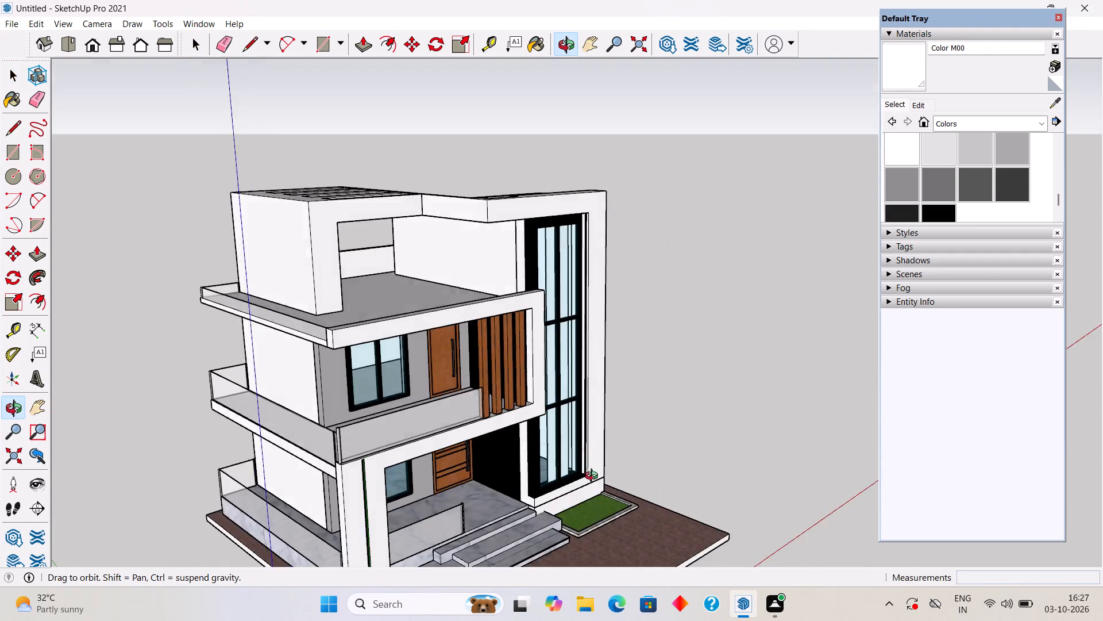
middle_drag(594, 477, 288, 462)
middle_drag(558, 367, 199, 396)
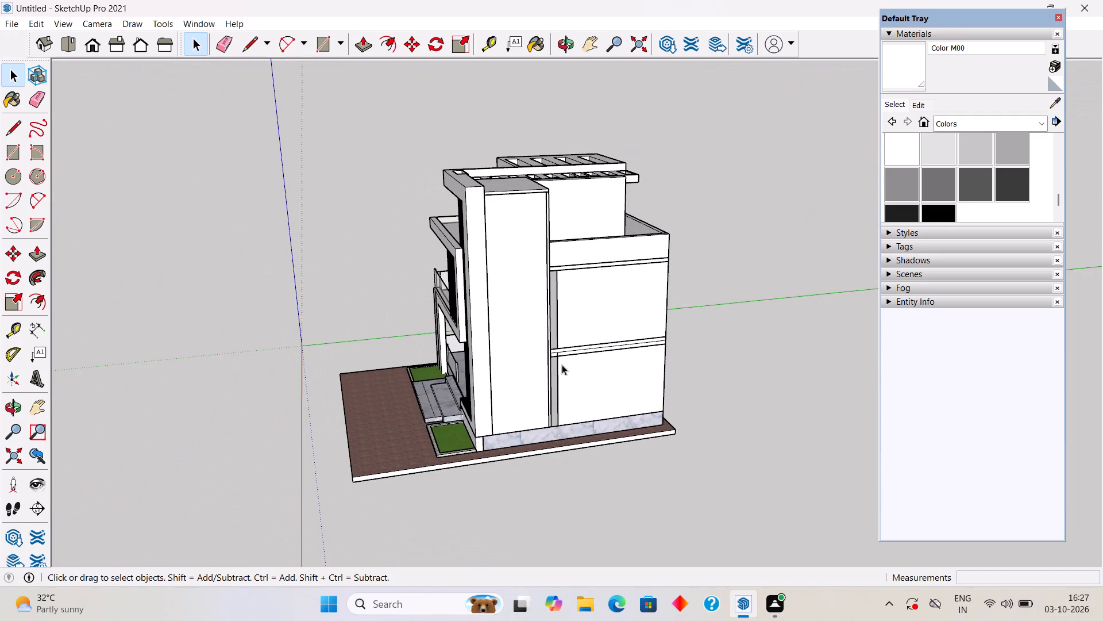
middle_drag(601, 292, 215, 297)
scroll(692, 253, up, 5)
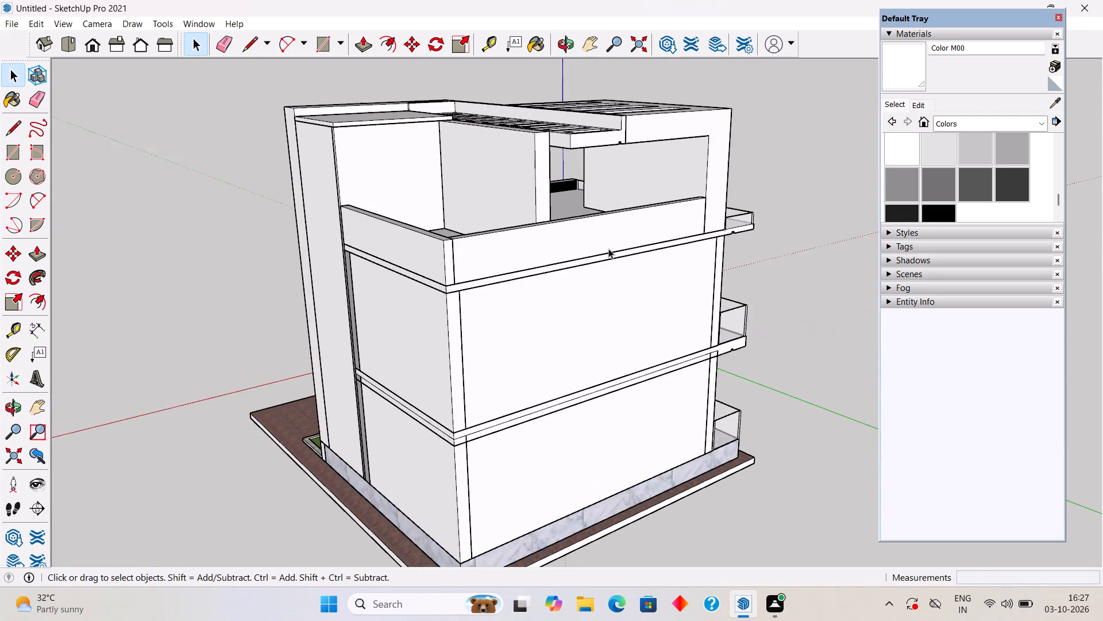
middle_drag(608, 248, 693, 460)
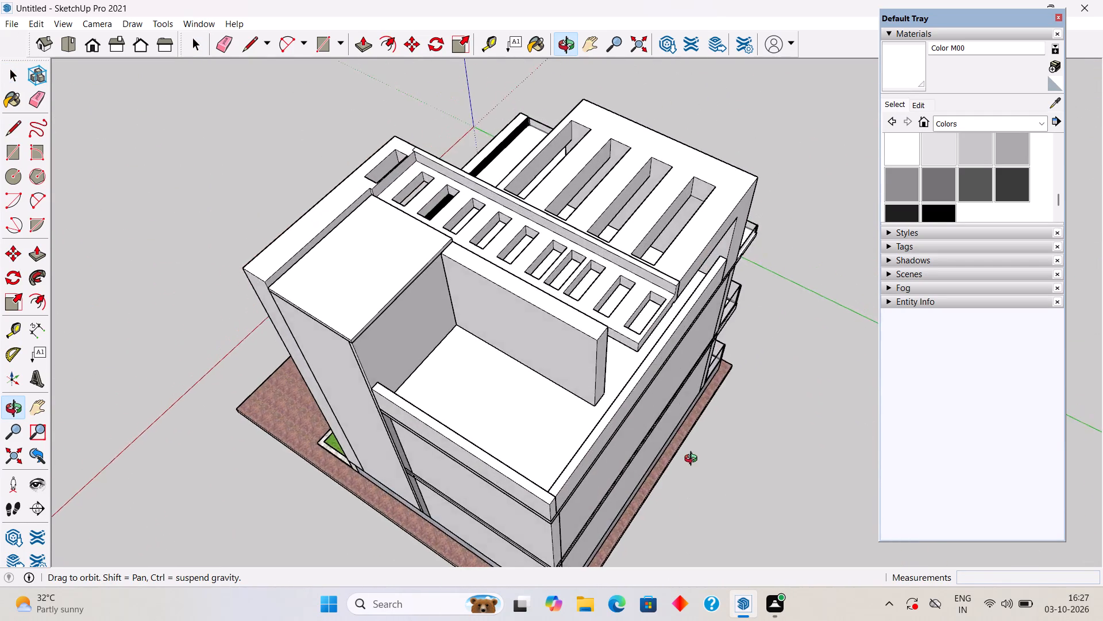
middle_drag(693, 460, 670, 423)
scroll(640, 407, down, 5)
scroll(571, 386, up, 1)
middle_drag(571, 386, 561, 310)
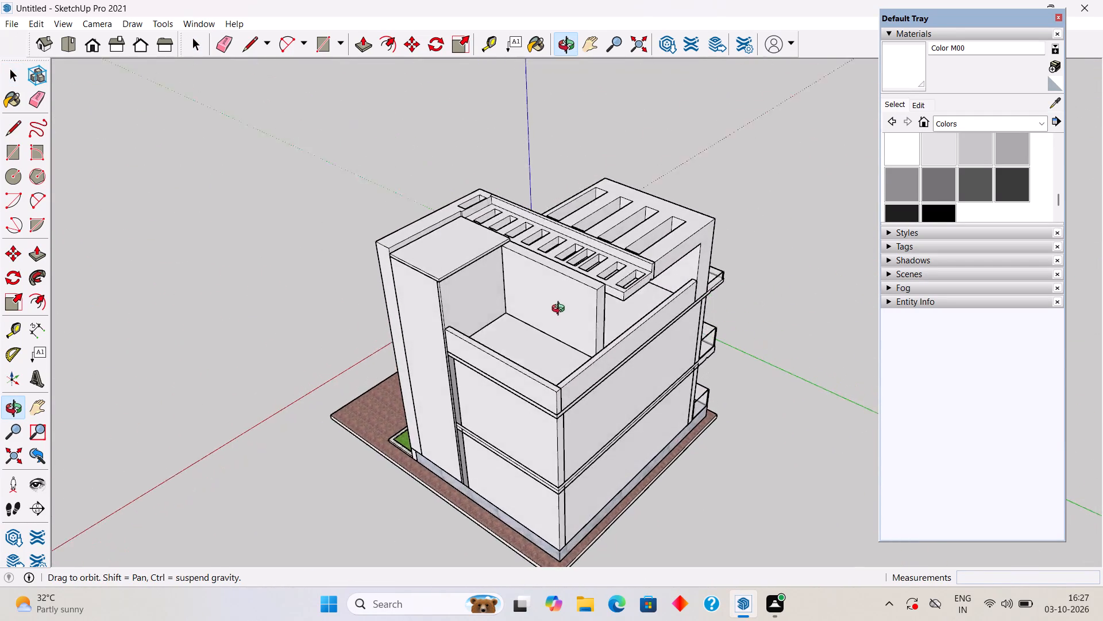
middle_drag(561, 310, 537, 283)
Push/pull the rear edge face of the tower's roof slab 13' 2 3/16" to the inner wall's rear end, and close the group.
scroll(539, 326, up, 2)
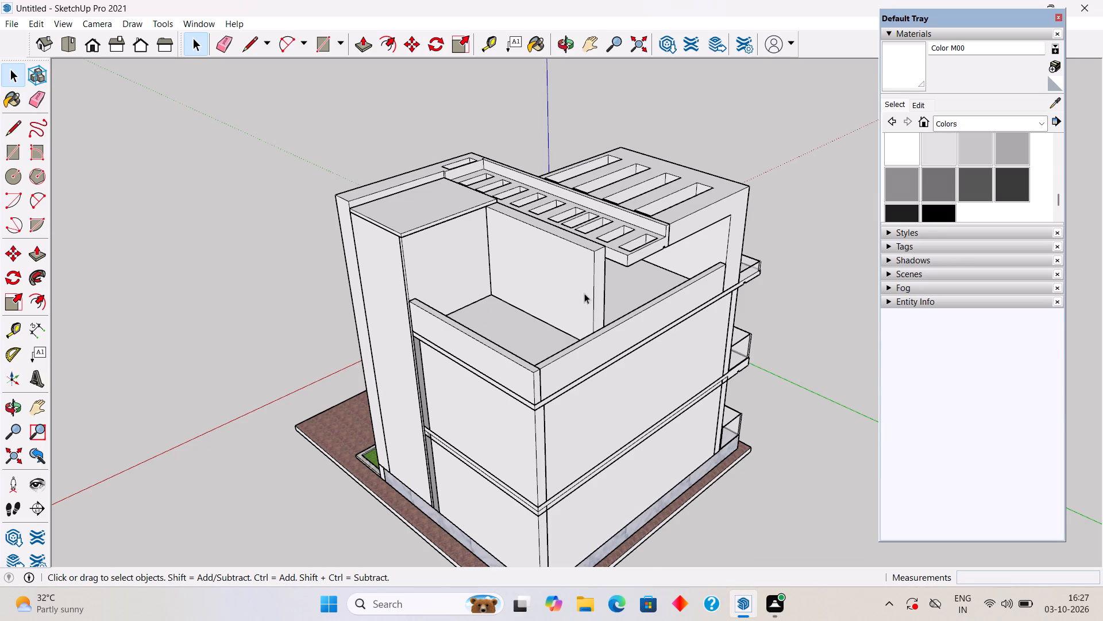
scroll(586, 301, up, 3)
scroll(599, 312, down, 1)
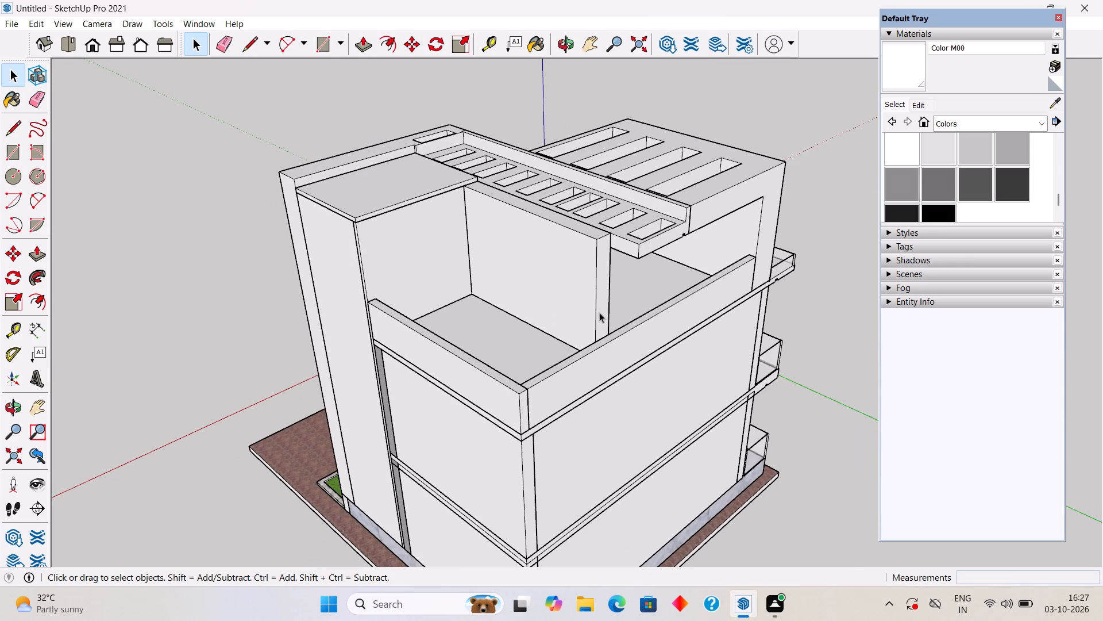
scroll(397, 212, up, 3)
triple_click(399, 204)
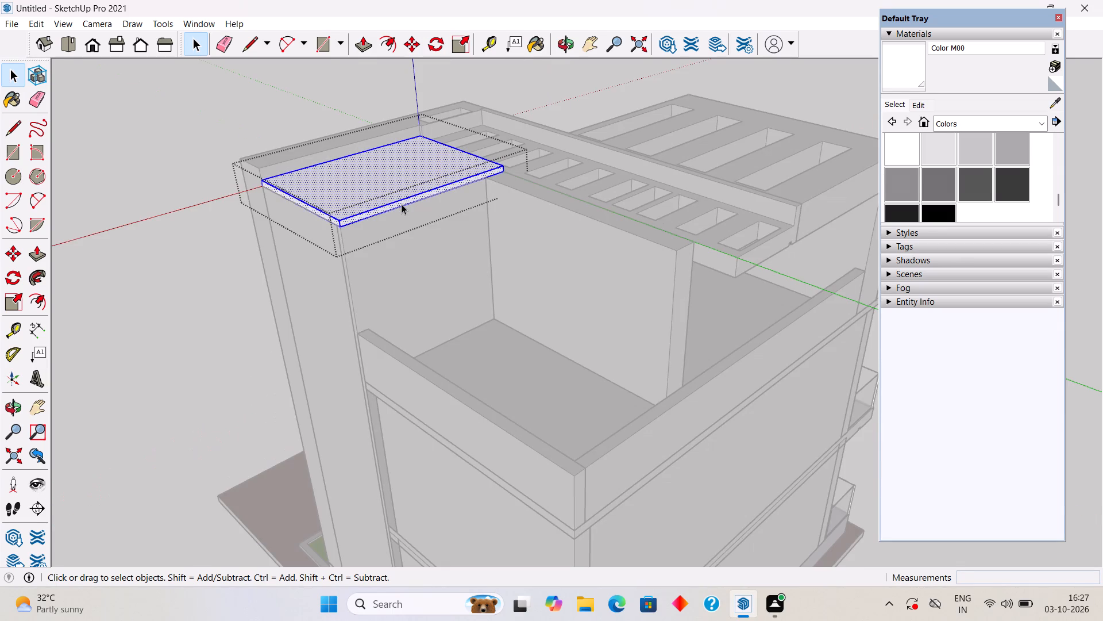
key(p)
click(405, 200)
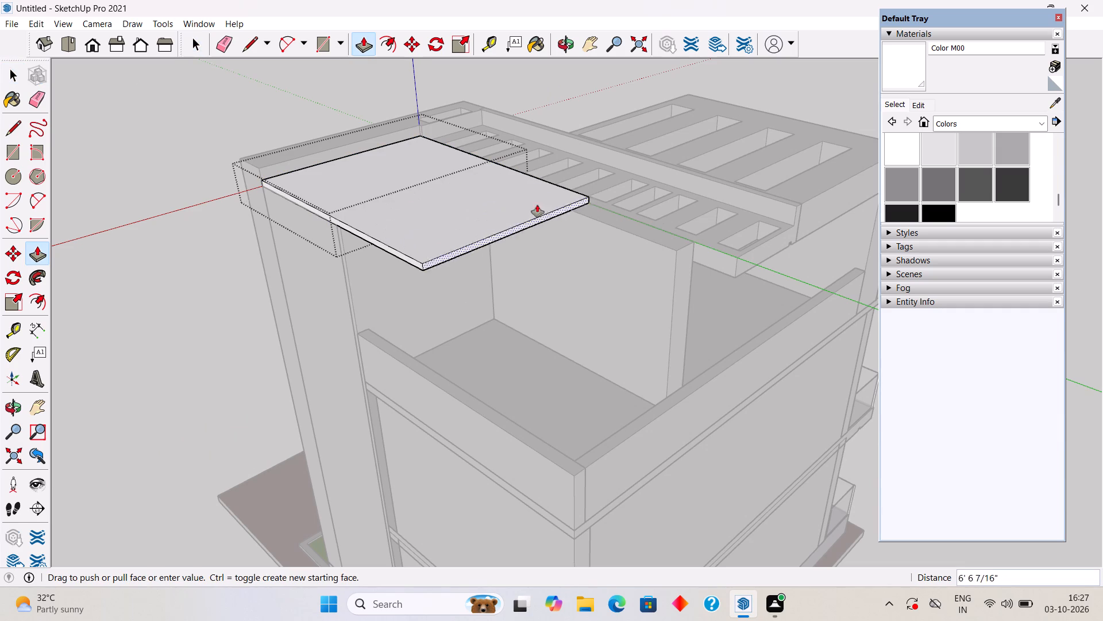
click(689, 246)
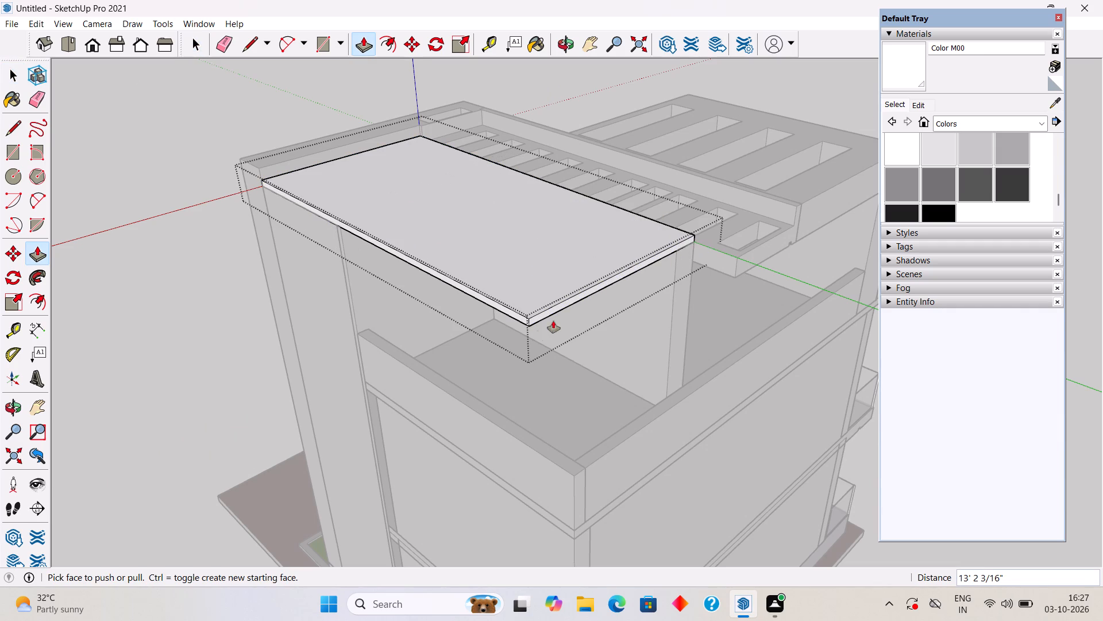
middle_drag(467, 361, 580, 319)
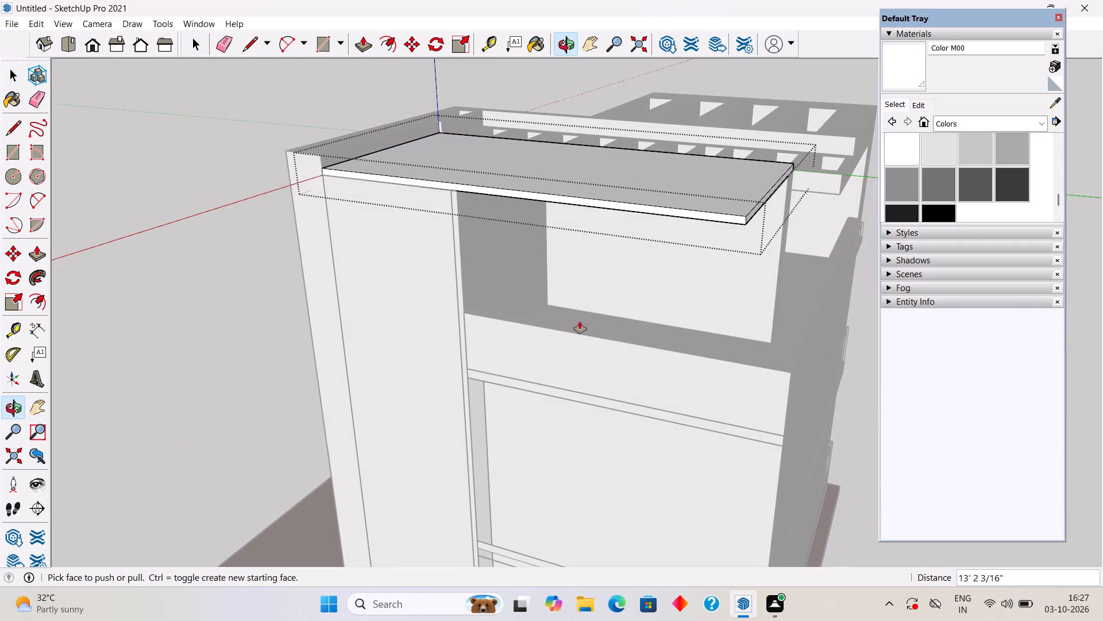
key(space)
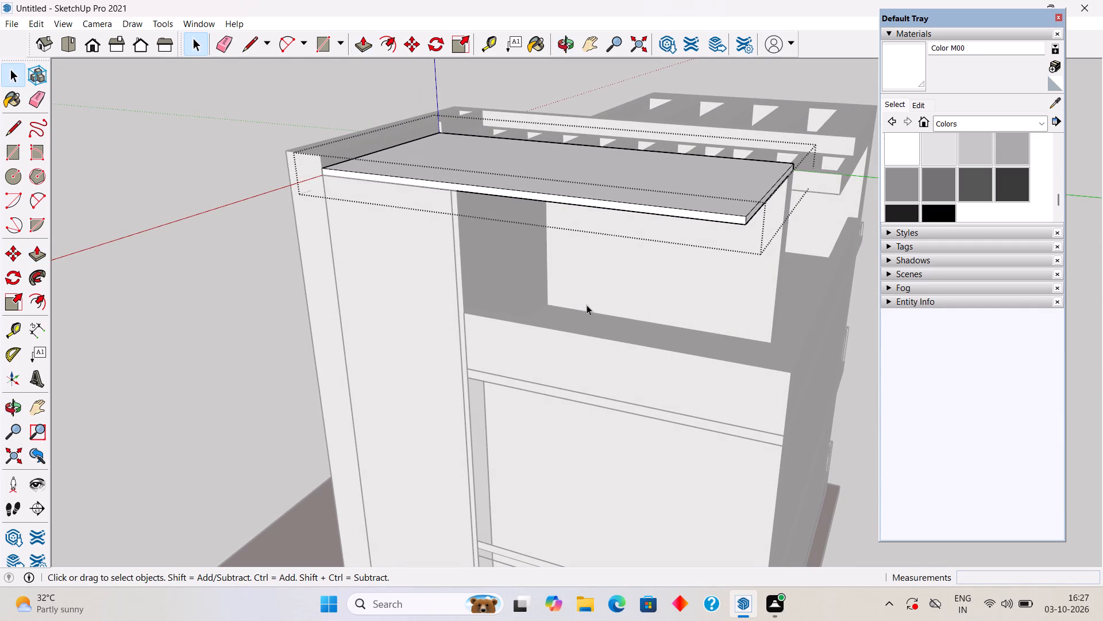
click(195, 236)
Push/pull the top face of the tower-side terrace parapet 6' up to the extended roof slab's underside, and check its rear end.
scroll(781, 284, up, 1)
middle_drag(781, 284, 780, 374)
scroll(782, 369, down, 6)
middle_drag(740, 395, 749, 283)
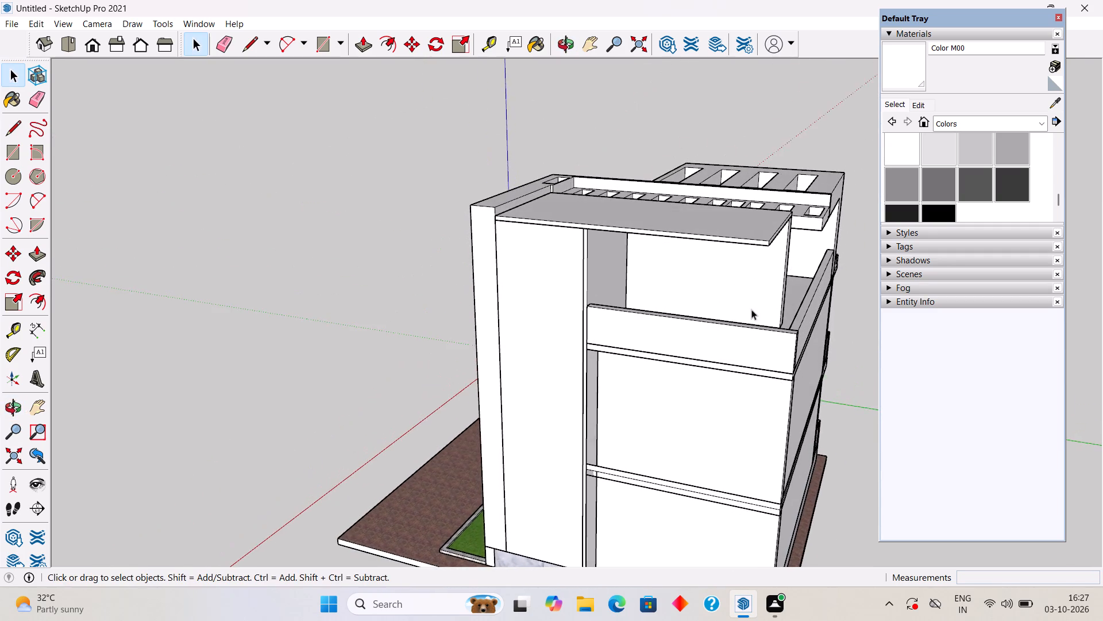
scroll(765, 325, up, 3)
middle_drag(747, 314, 743, 366)
scroll(730, 385, up, 3)
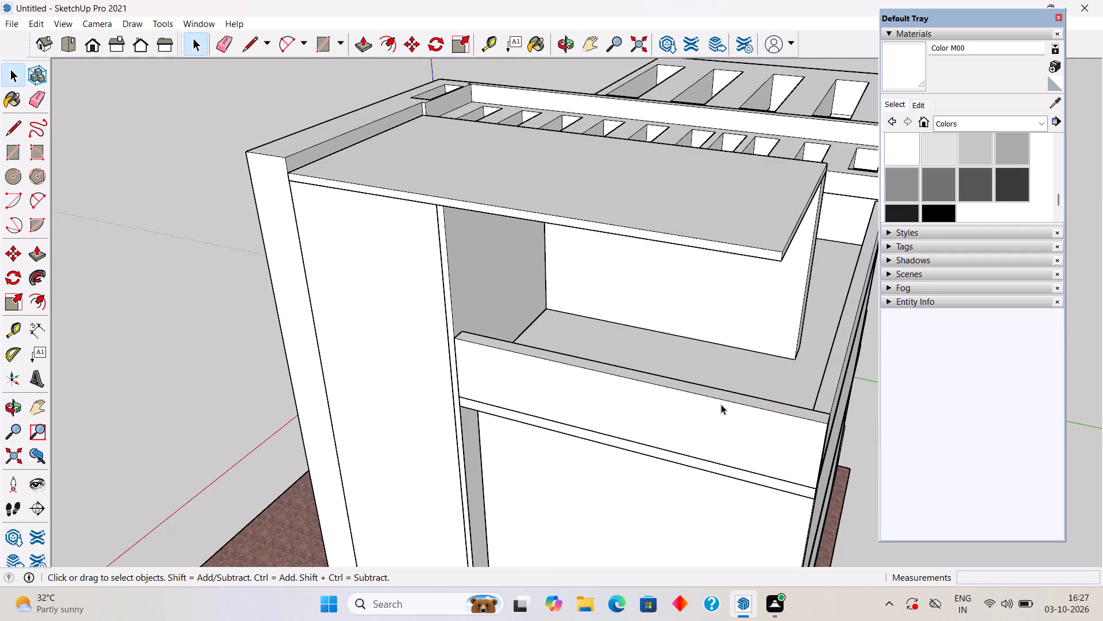
triple_click(717, 396)
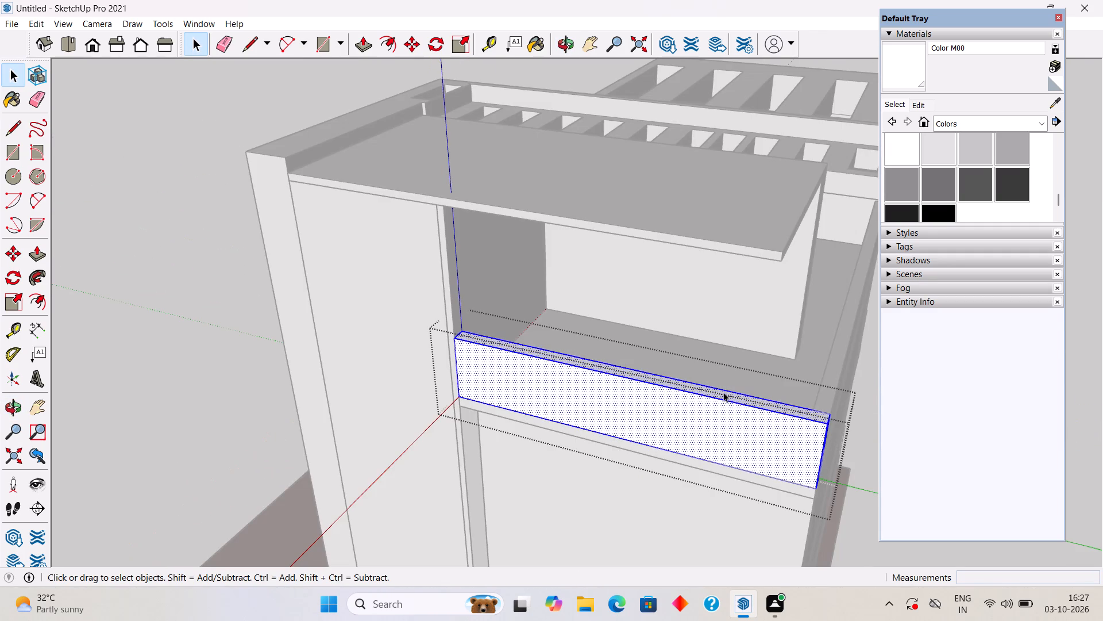
key(p)
click(728, 392)
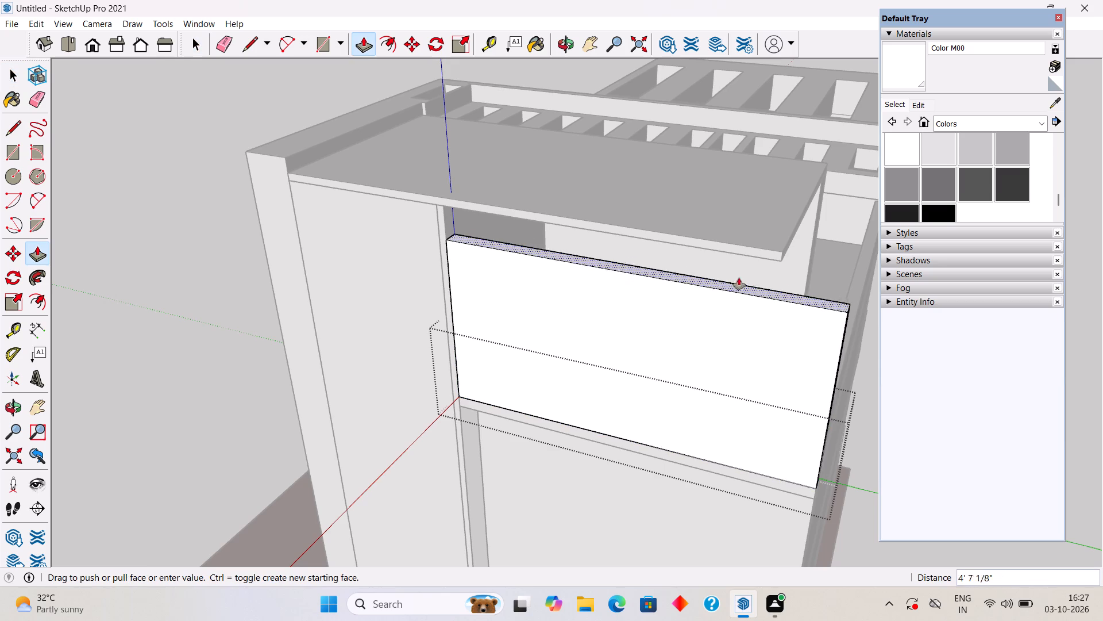
click(755, 256)
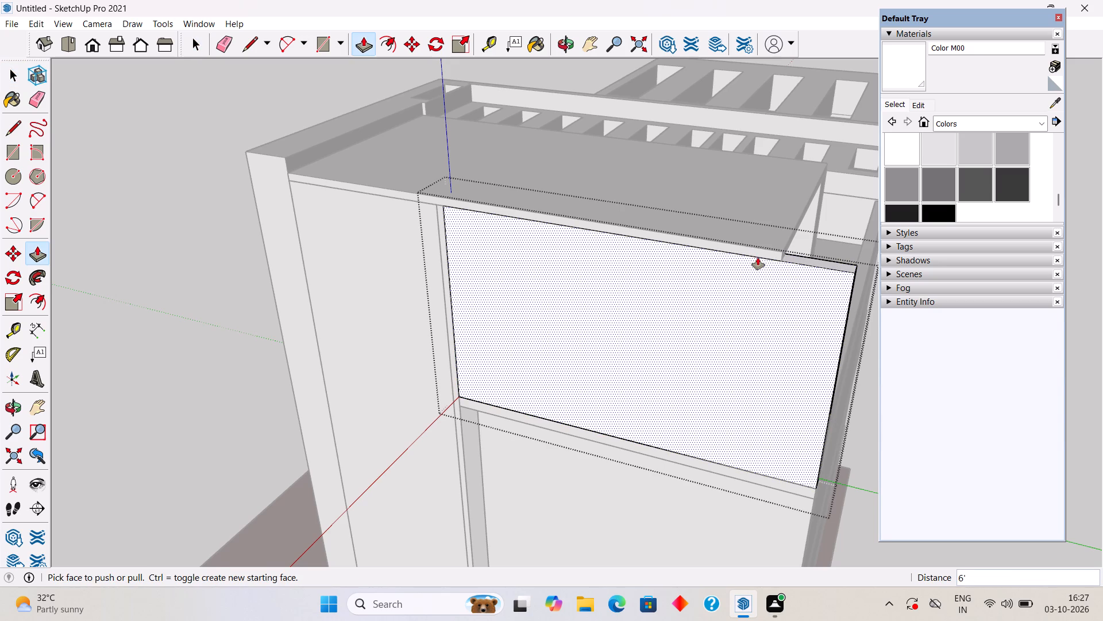
key(space)
middle_drag(820, 267, 511, 251)
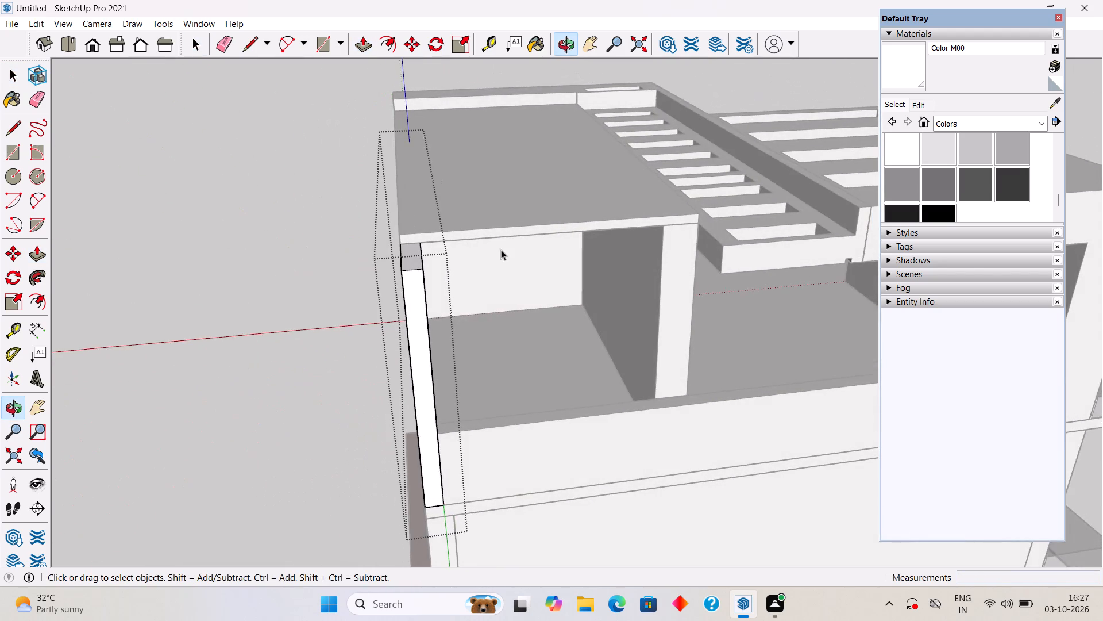
scroll(504, 287, up, 3)
scroll(418, 237, up, 2)
scroll(436, 229, down, 3)
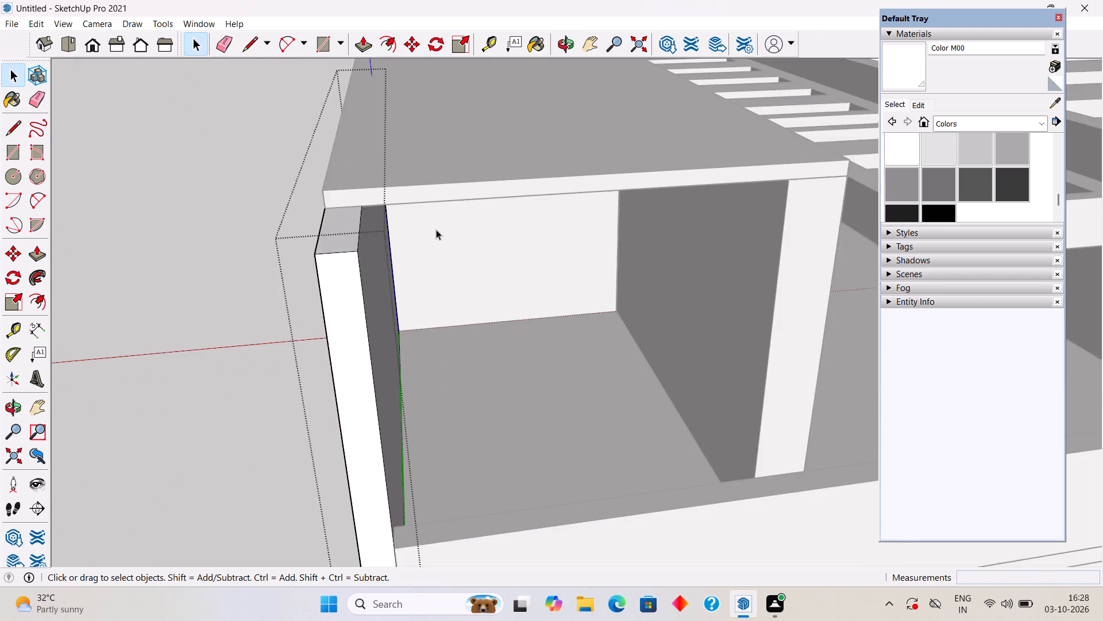
scroll(437, 224, down, 2)
middle_drag(470, 244, 238, 234)
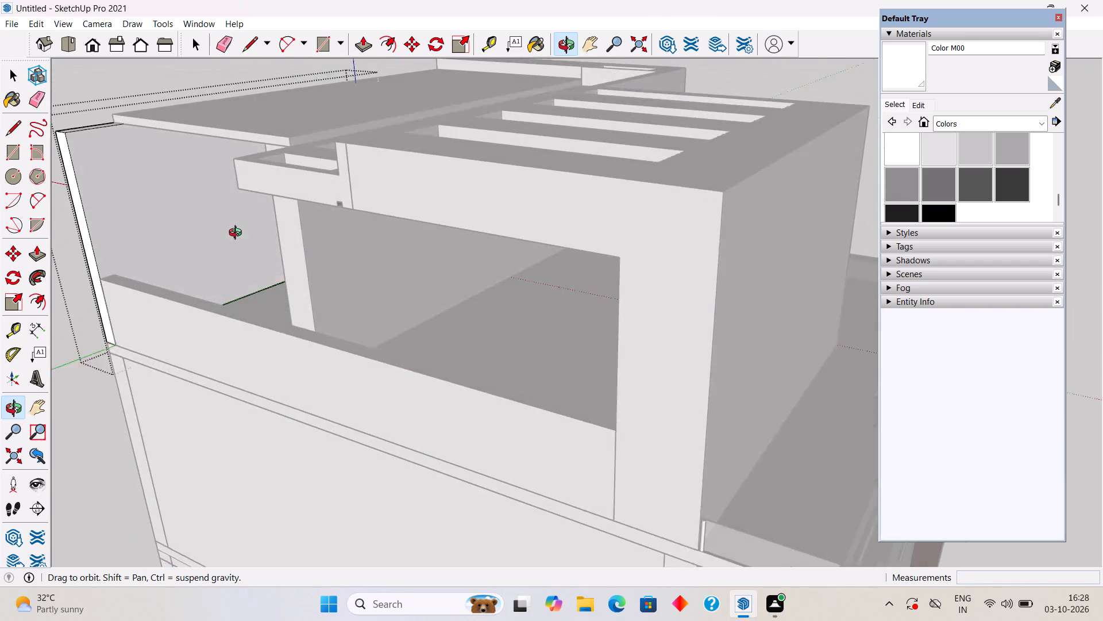
Close the raised tower-side parapet's group and examine the extended roof slab, pergola and terrace from the rear and above.
middle_drag(238, 234, 318, 221)
scroll(318, 221, down, 2)
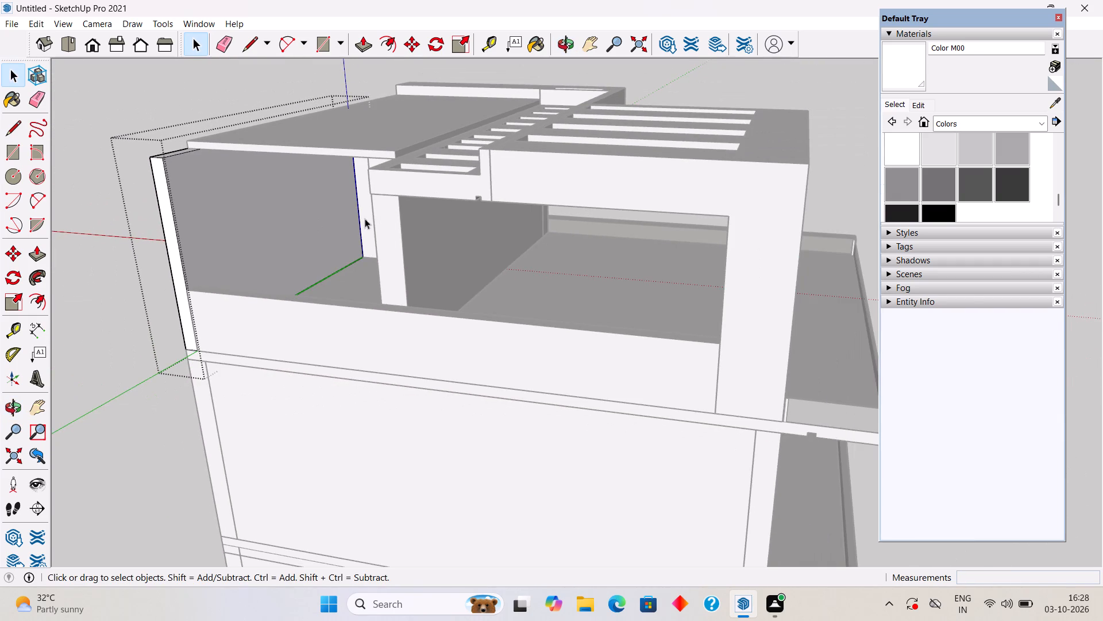
middle_drag(383, 219, 441, 236)
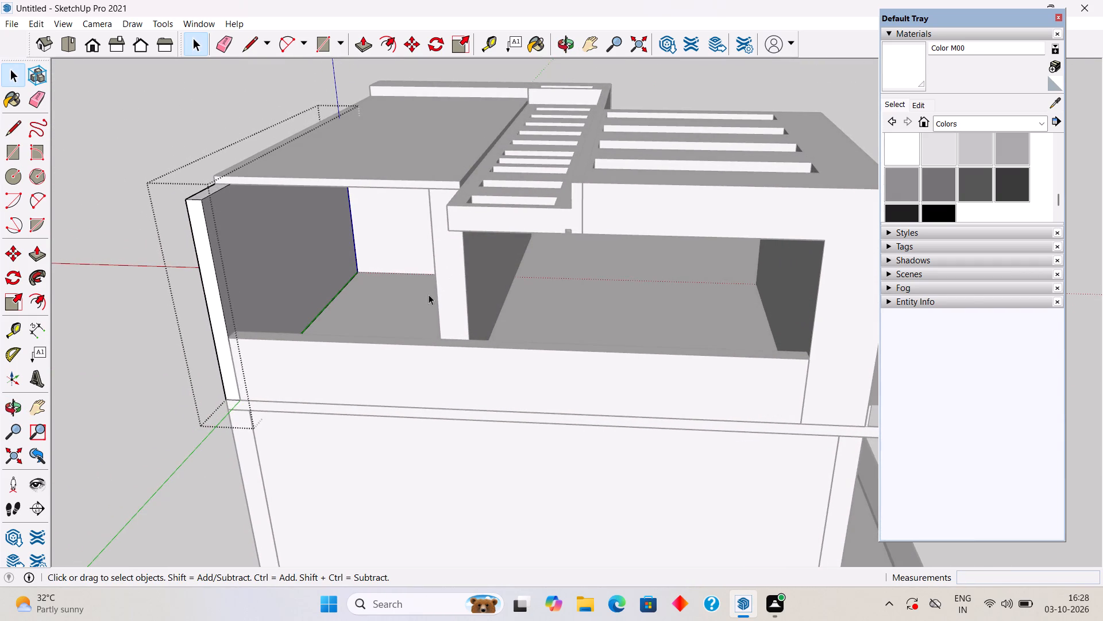
scroll(430, 294, up, 4)
middle_drag(444, 332, 459, 377)
scroll(459, 377, down, 2)
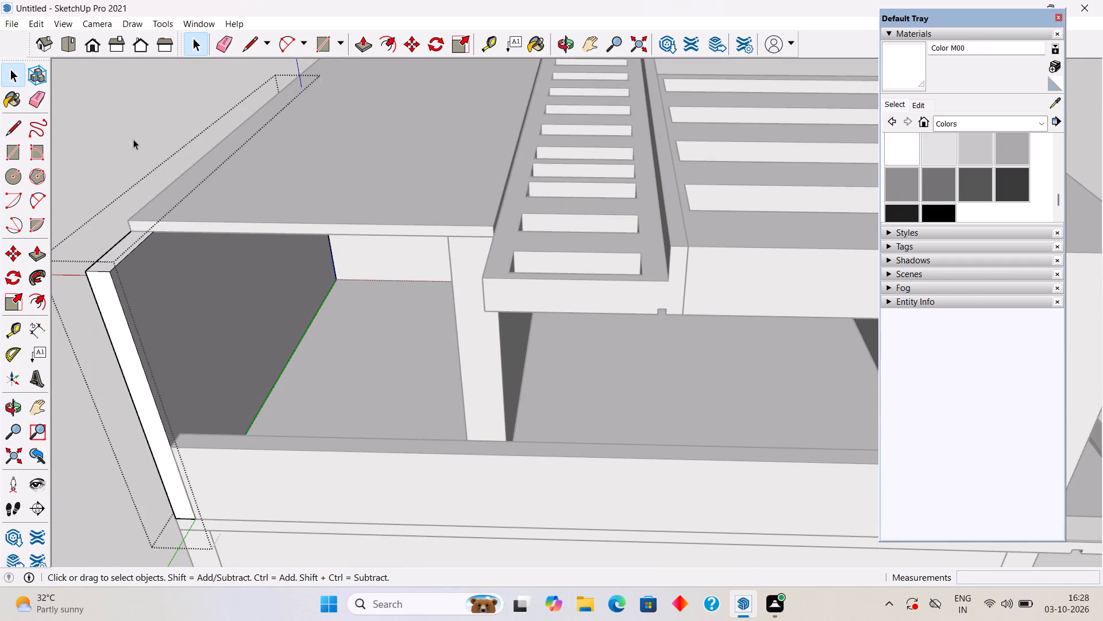
click(129, 133)
middle_drag(453, 235, 468, 297)
scroll(461, 255, down, 4)
scroll(489, 359, up, 5)
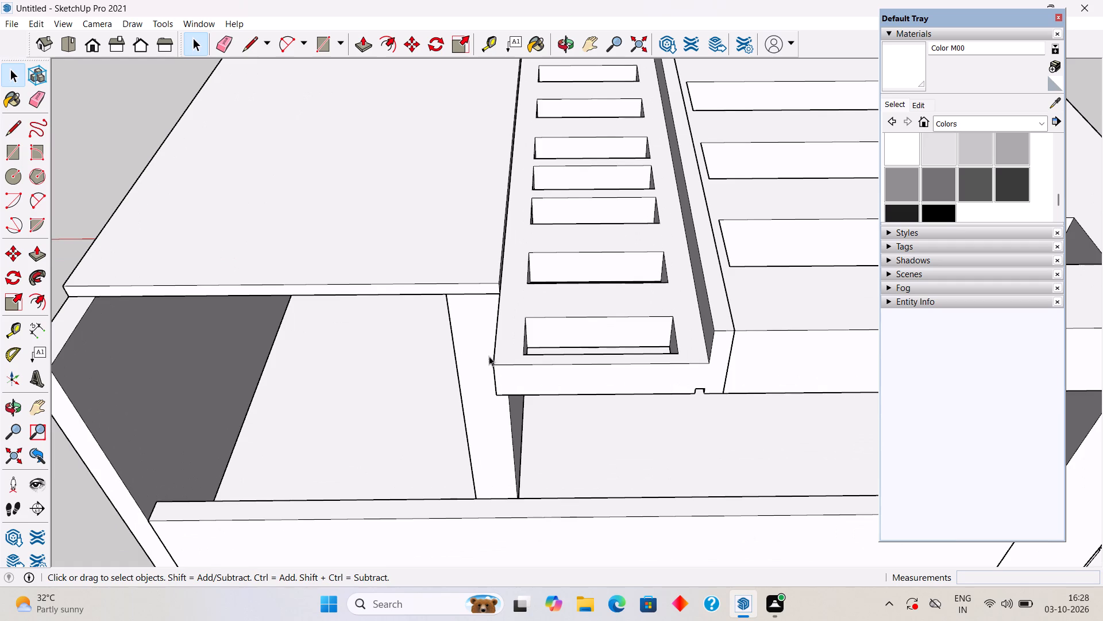
middle_drag(434, 327, 295, 336)
scroll(295, 336, down, 2)
scroll(365, 304, down, 11)
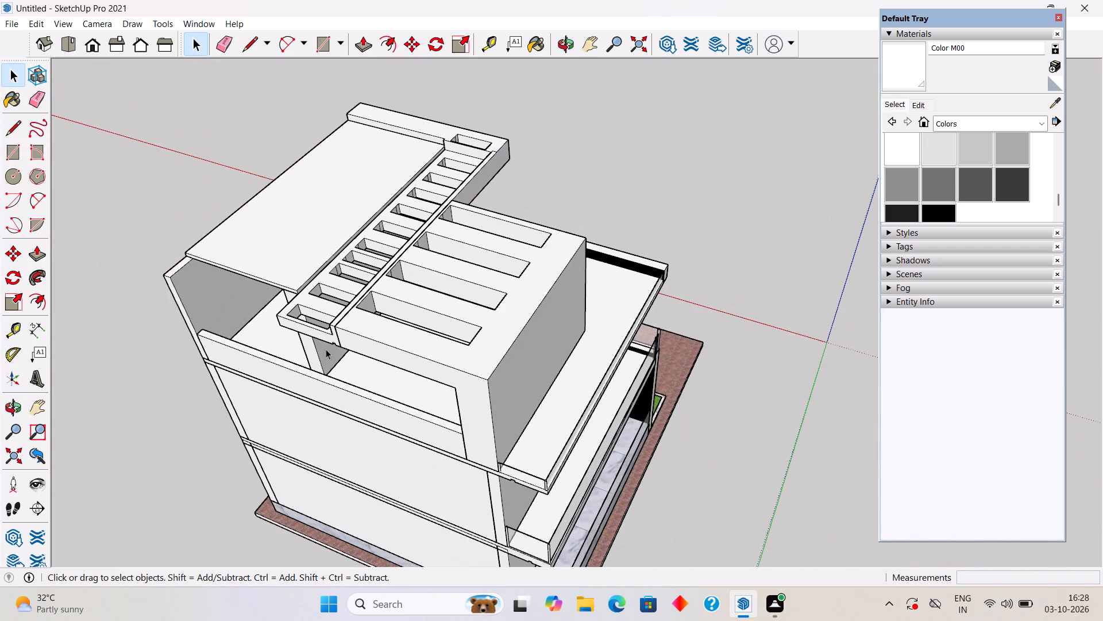
middle_drag(297, 305, 487, 198)
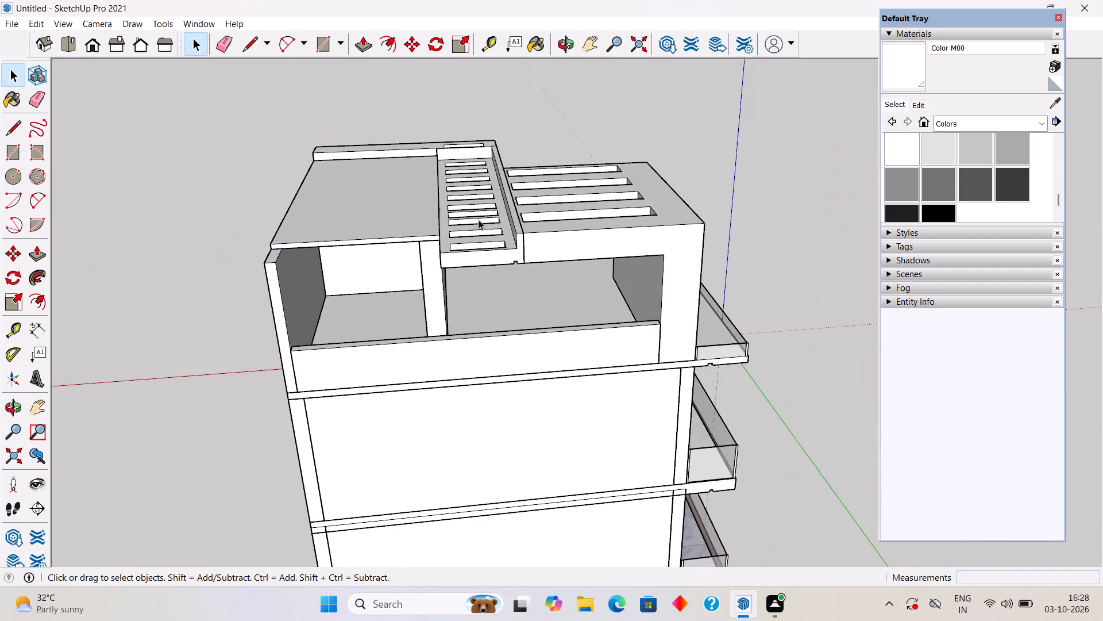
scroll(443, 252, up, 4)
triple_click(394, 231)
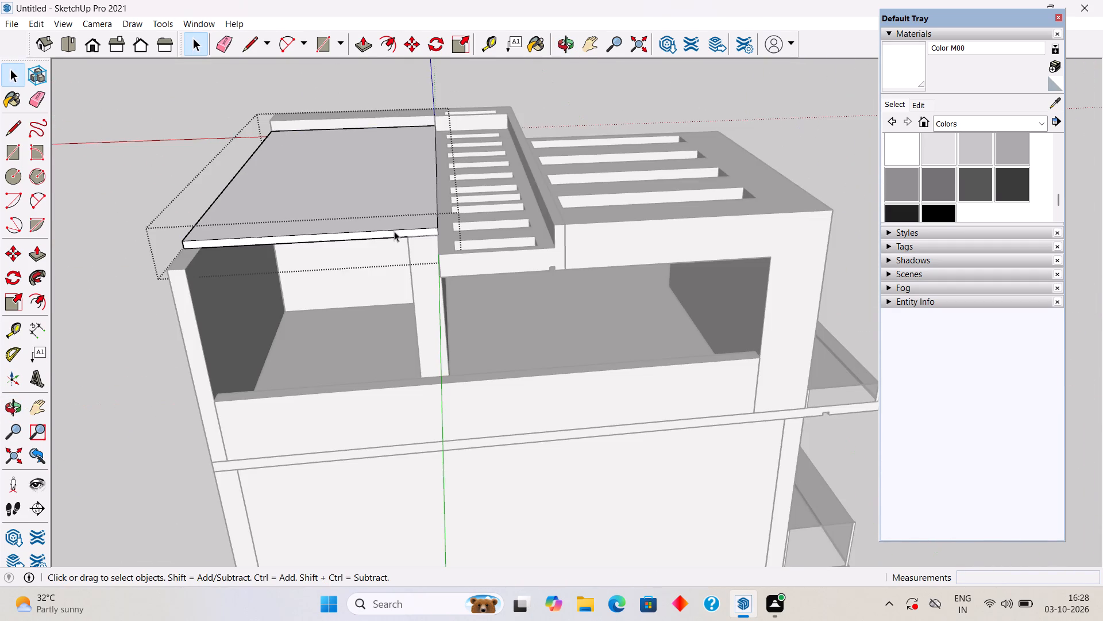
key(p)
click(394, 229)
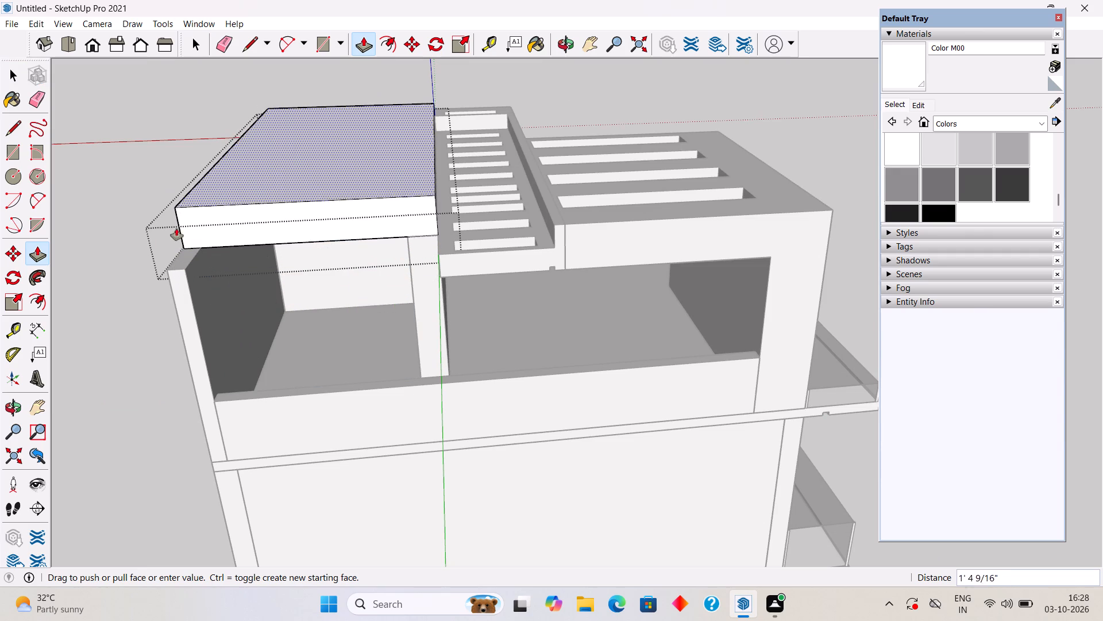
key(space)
Push/pull the tower roof slab's rear edge face about 2' 4 1/2" out to the raised parapet wall's rear end, and close the group.
scroll(281, 240, up, 3)
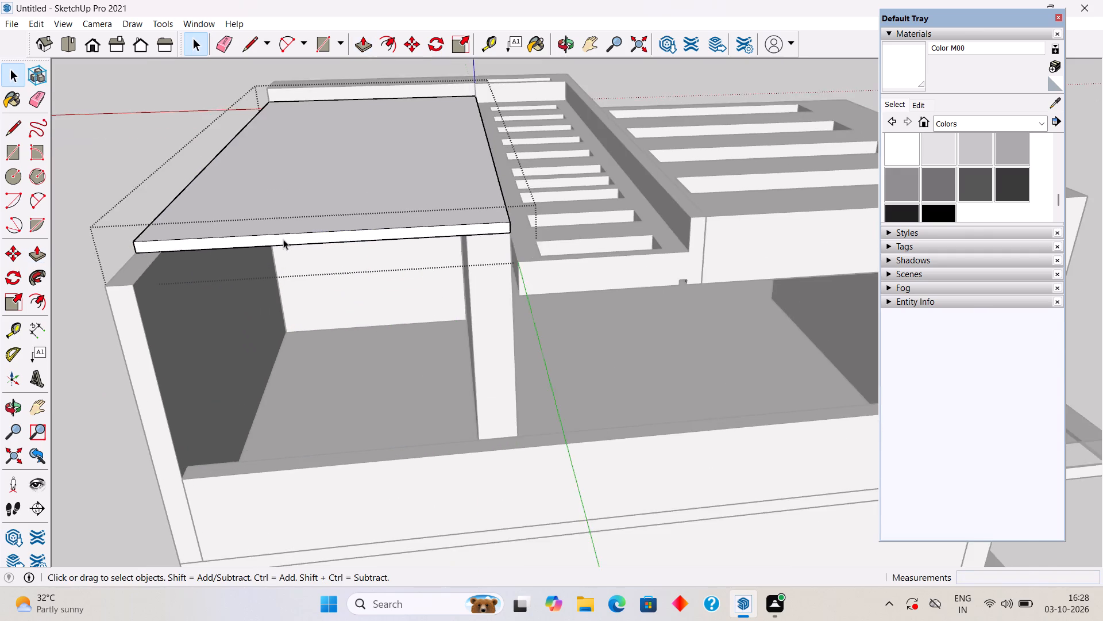
scroll(283, 239, up, 2)
click(284, 239)
key(p)
click(286, 239)
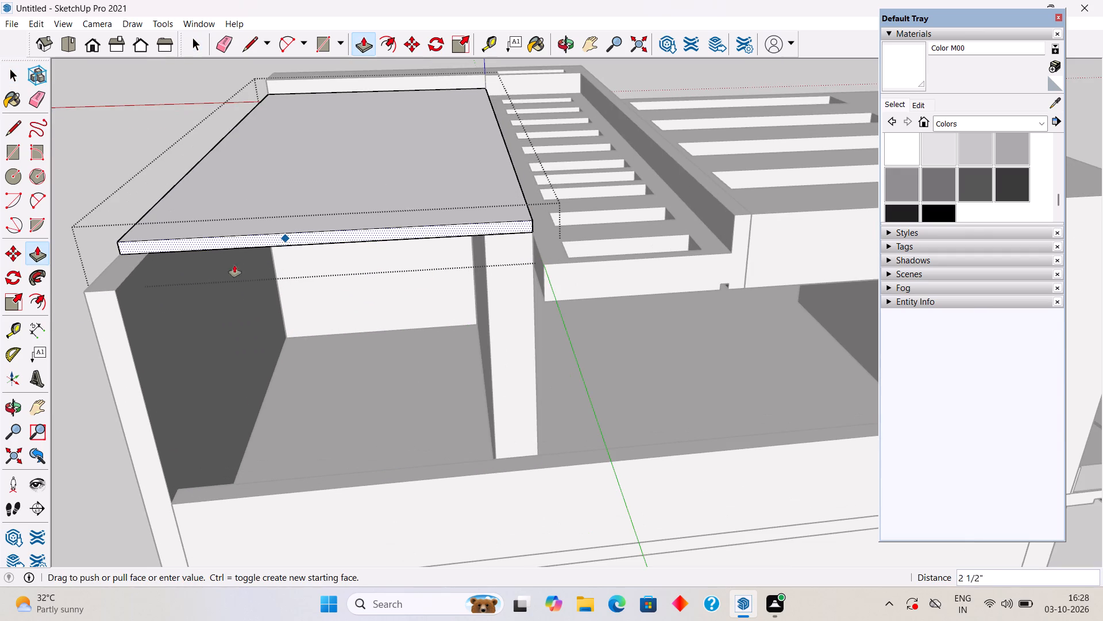
scroll(178, 345, down, 6)
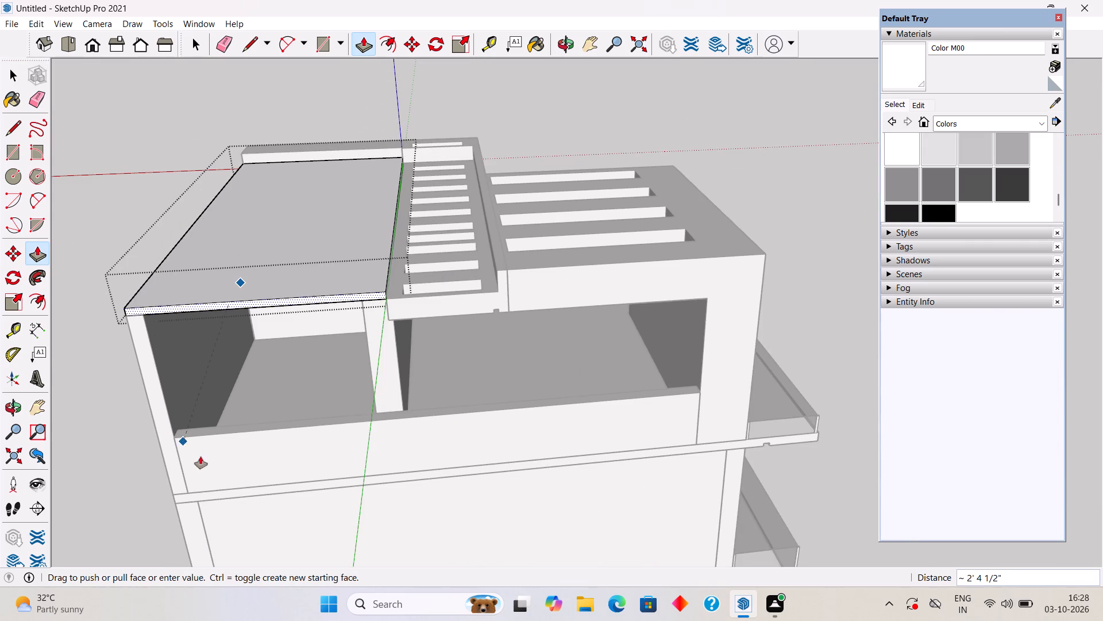
click(170, 423)
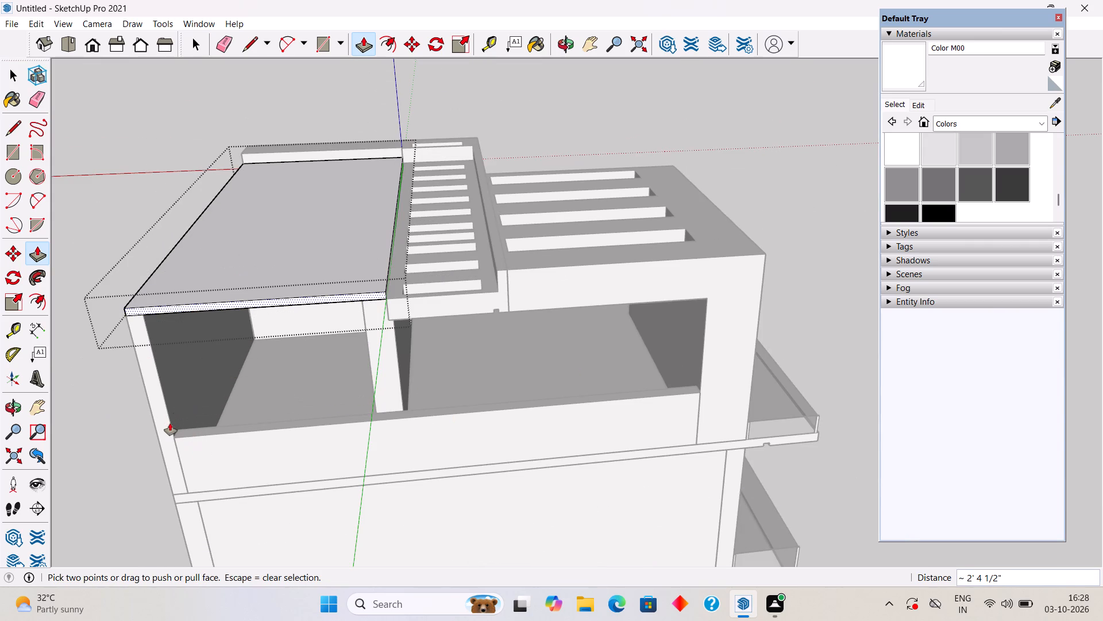
key(space)
click(105, 212)
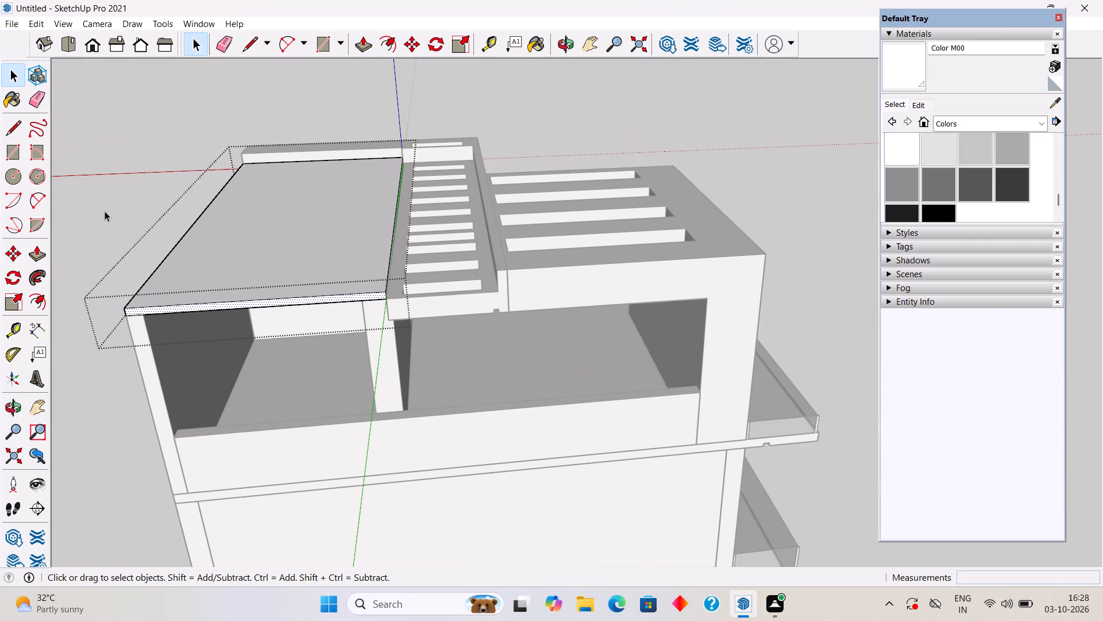
Examine the lengthened roof slab and the whole house from the rear, the balcony side and round to the front.
scroll(286, 379, up, 6)
middle_drag(372, 307, 592, 287)
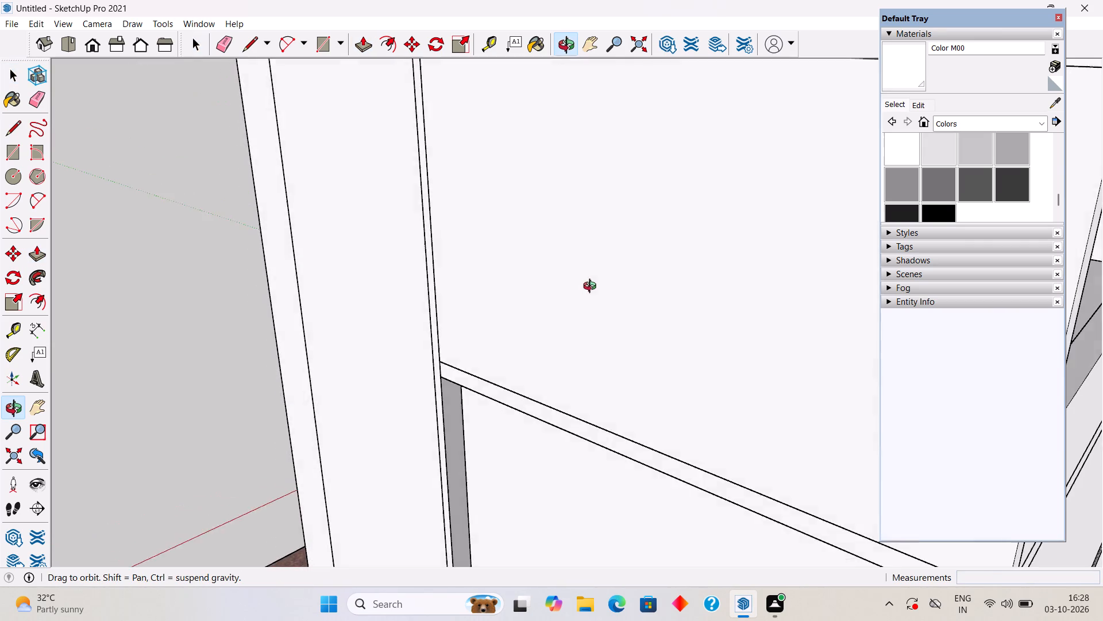
middle_drag(592, 287, 337, 291)
scroll(346, 287, down, 12)
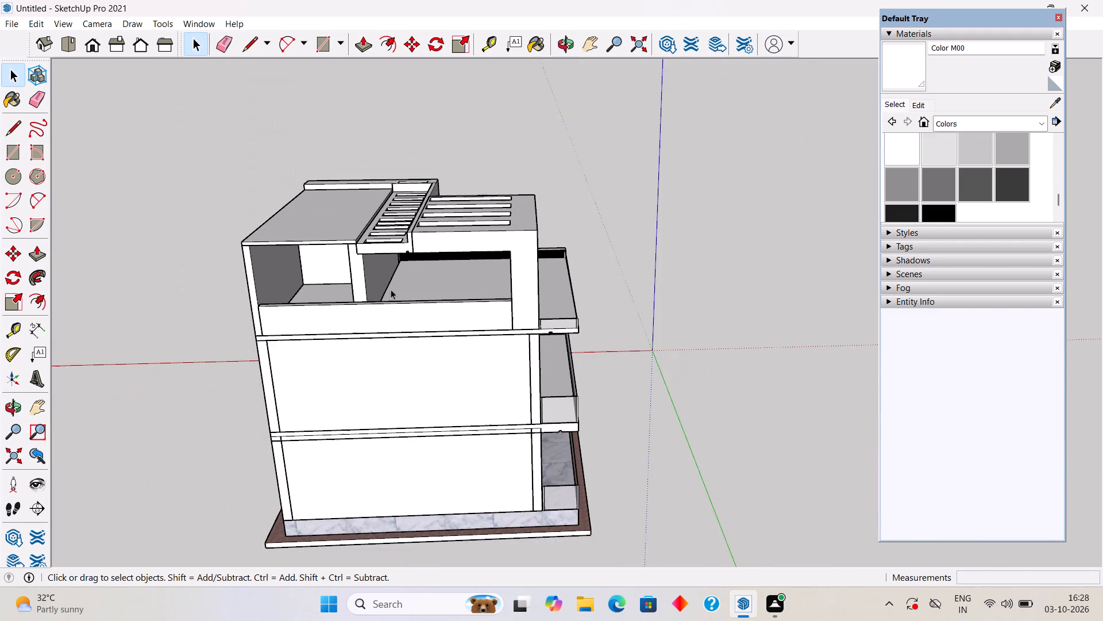
middle_drag(437, 303, 244, 254)
scroll(244, 254, down, 8)
middle_drag(513, 328, 244, 330)
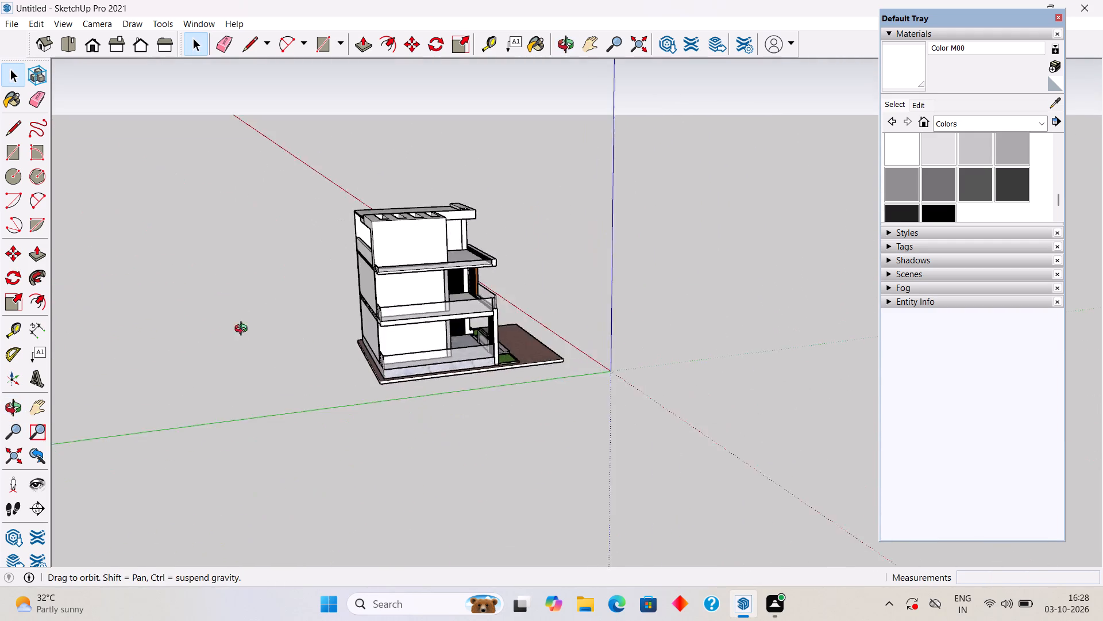
middle_drag(244, 330, 232, 327)
middle_drag(666, 322, 281, 299)
middle_drag(789, 361, 473, 340)
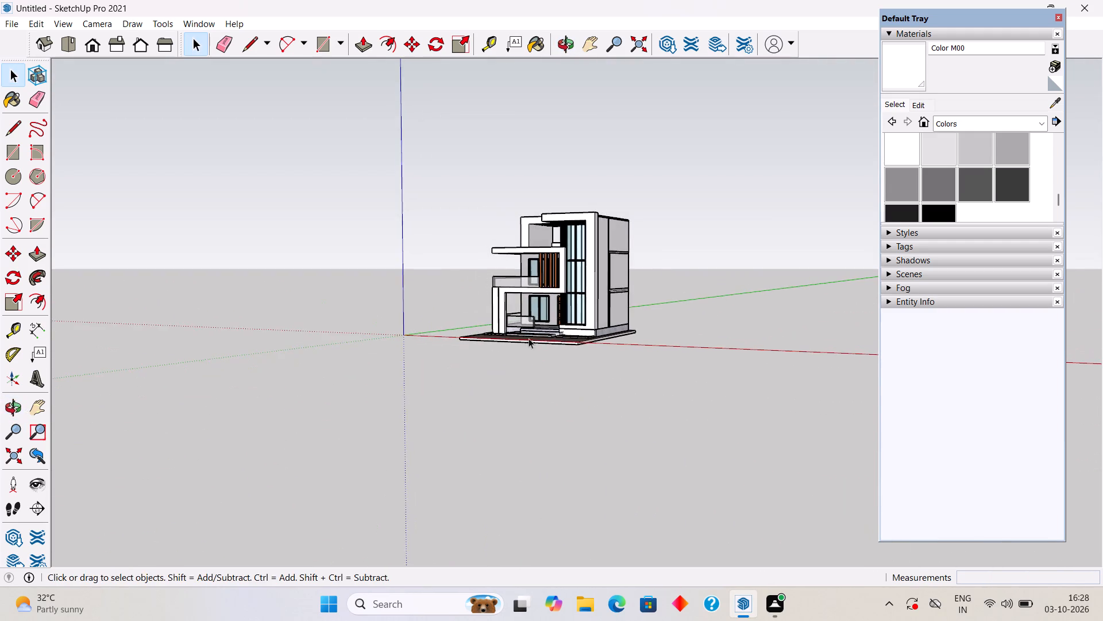
Examine the front facade up close from low and high angles, checking the tower, roof pergola and balconies.
scroll(656, 328, up, 4)
middle_drag(540, 315, 660, 321)
scroll(518, 359, up, 2)
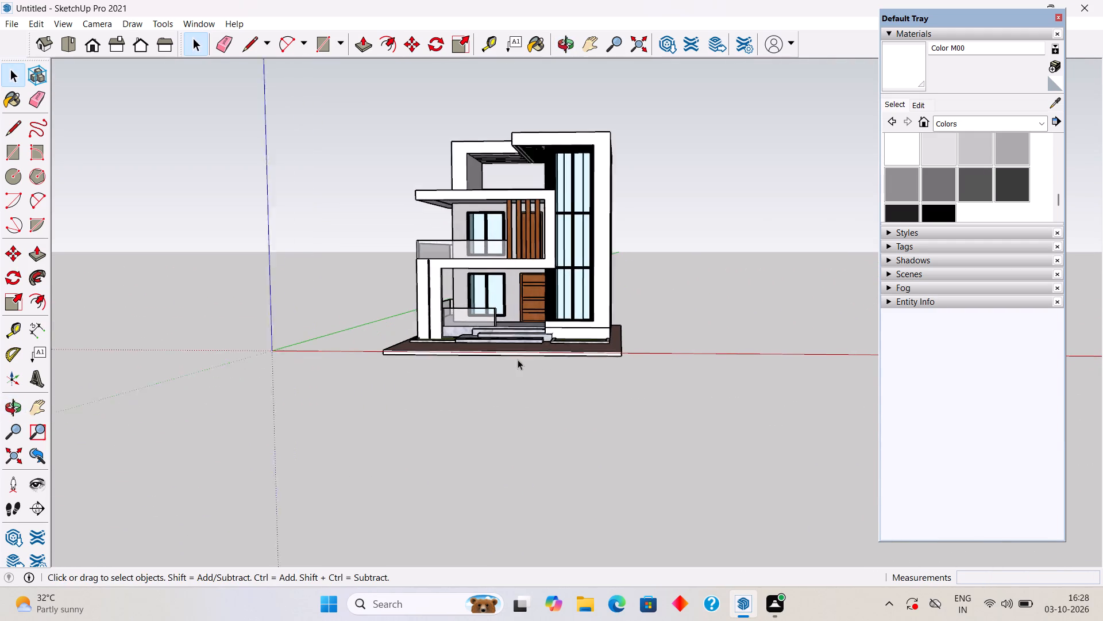
scroll(518, 359, up, 1)
middle_drag(561, 332, 646, 262)
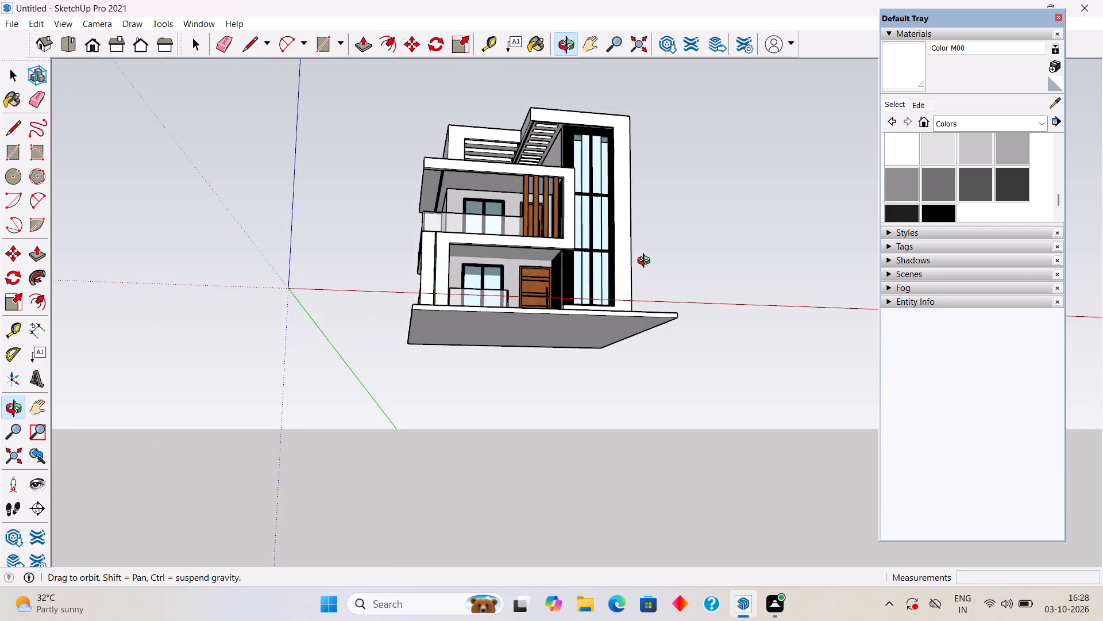
middle_drag(646, 262, 645, 263)
scroll(611, 260, up, 5)
scroll(602, 251, down, 3)
scroll(568, 67, up, 4)
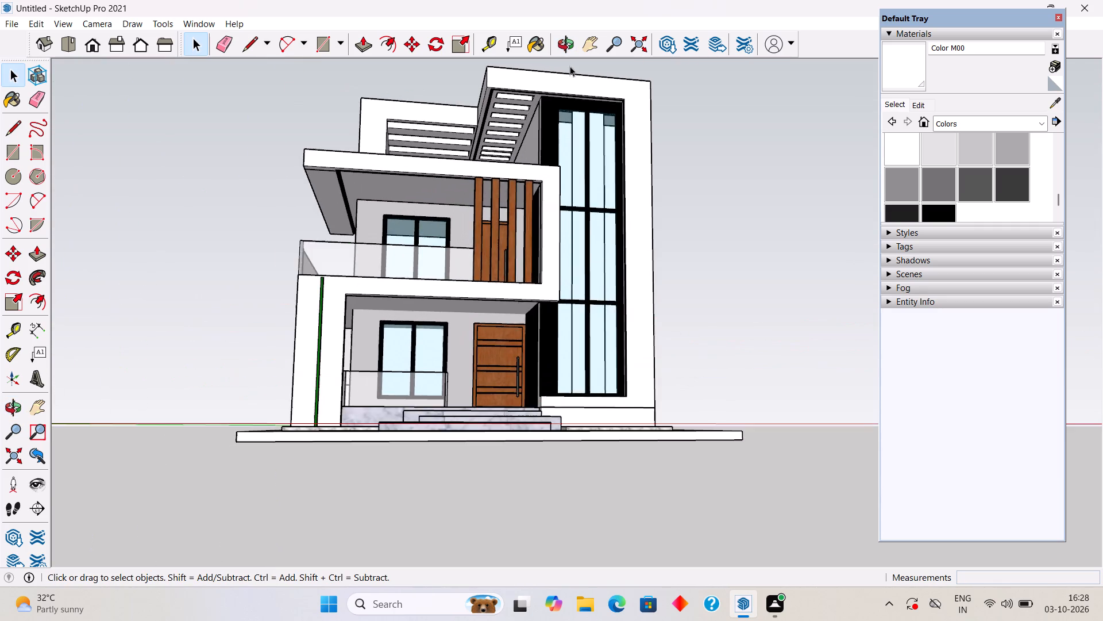
scroll(567, 95, up, 2)
middle_drag(567, 97, 564, 125)
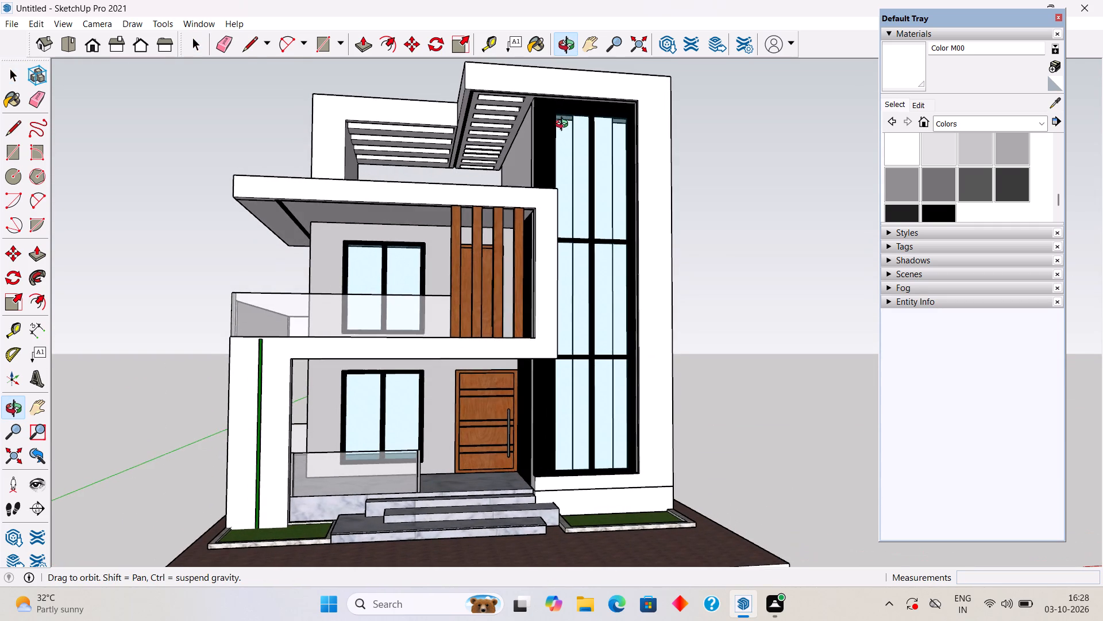
middle_drag(564, 125, 558, 122)
scroll(557, 202, up, 1)
middle_drag(555, 202, 543, 173)
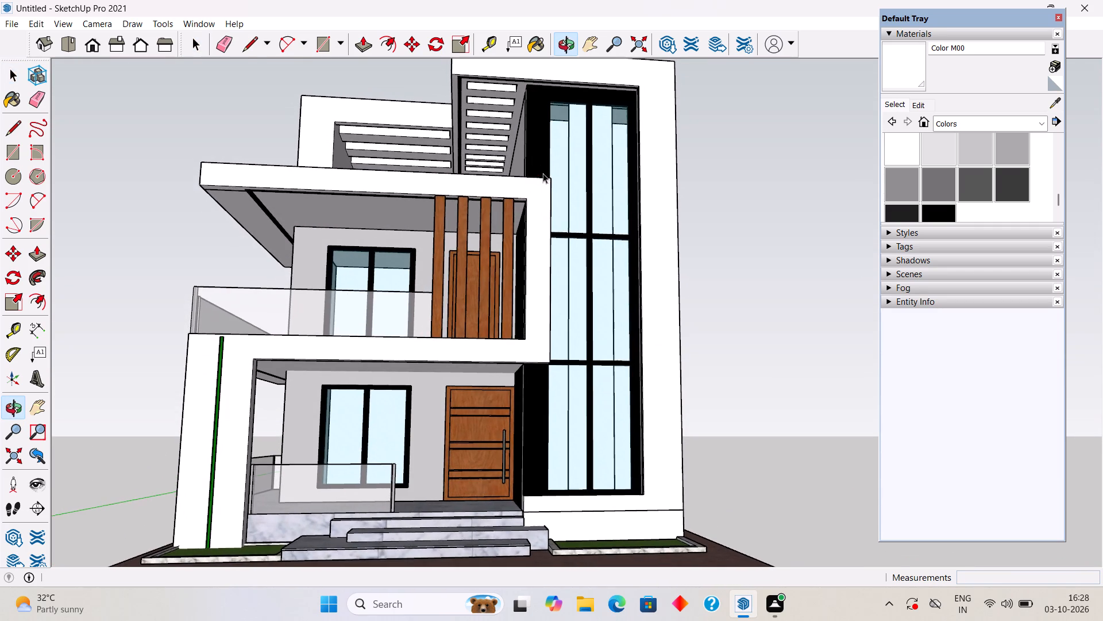
middle_drag(503, 176, 511, 189)
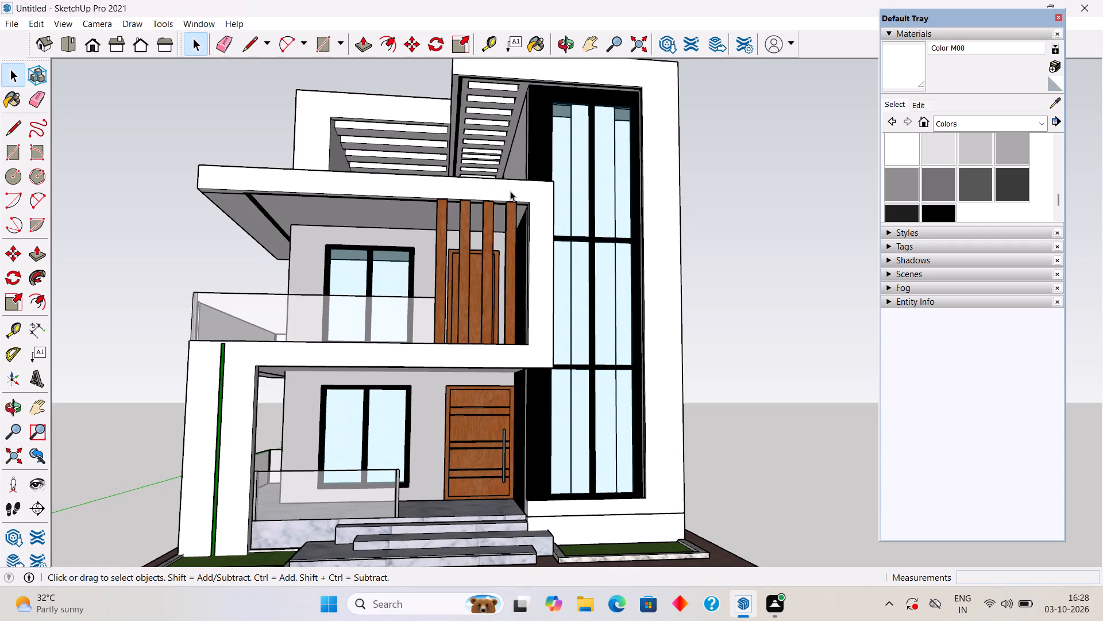
scroll(501, 200, down, 1)
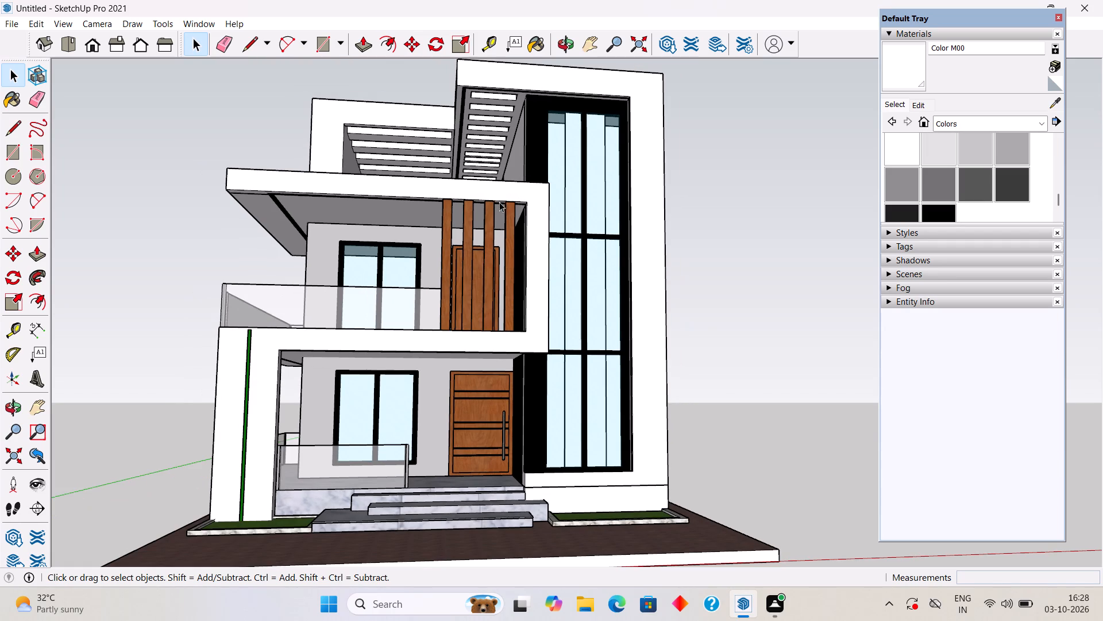
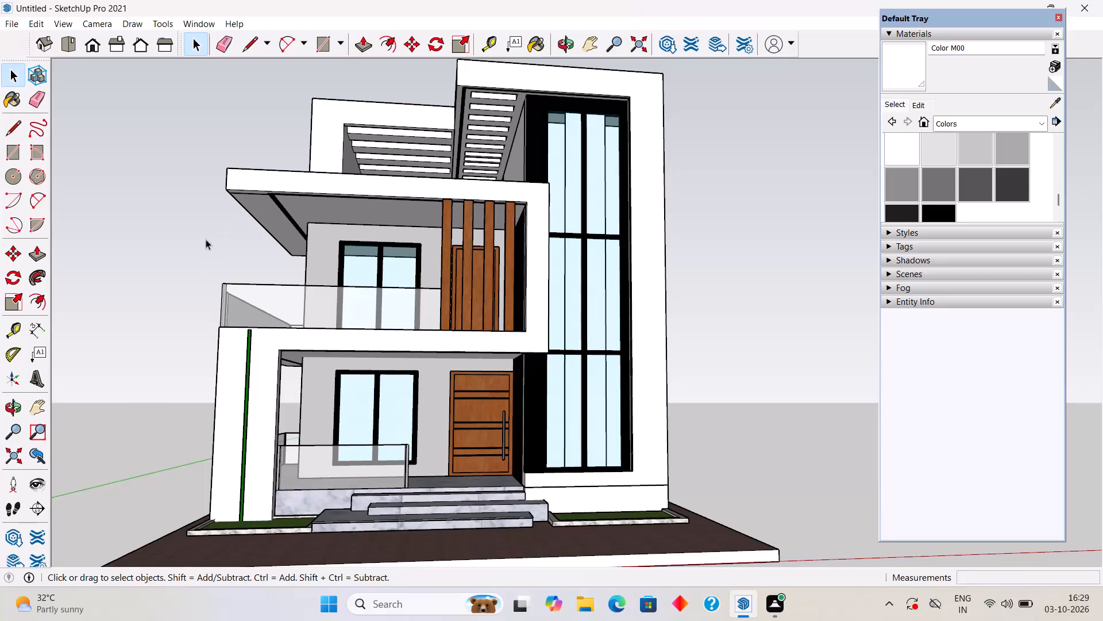
Examine the front facade from high, low and angled views, checking the tower, balconies, slats and roof pergola.
scroll(452, 256, down, 3)
scroll(421, 280, up, 3)
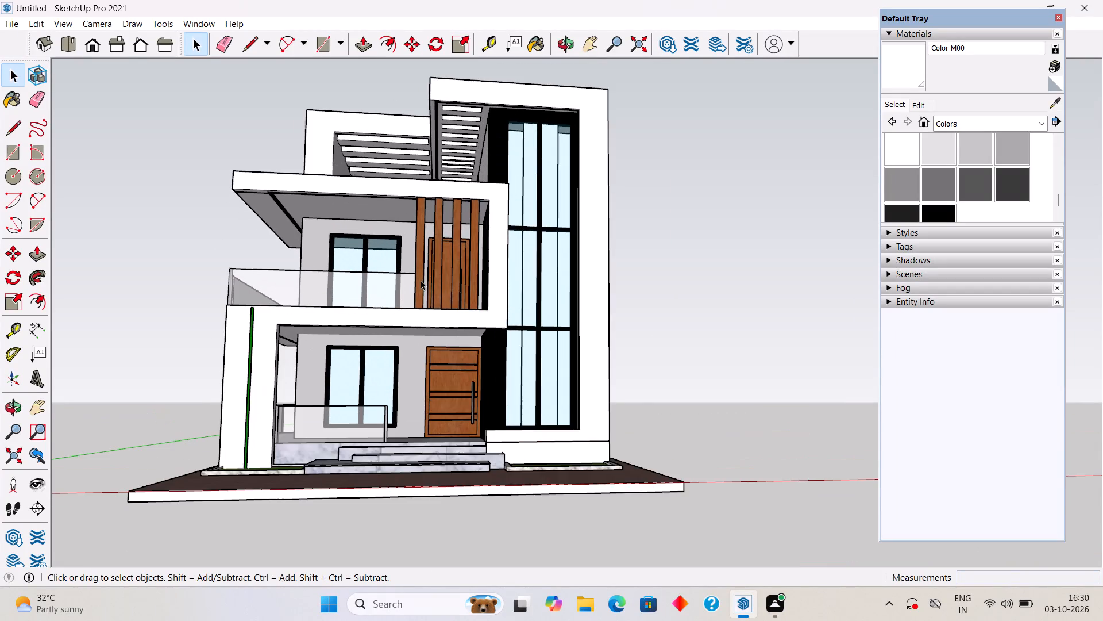
scroll(418, 281, up, 1)
middle_drag(418, 266, 430, 369)
scroll(430, 369, down, 1)
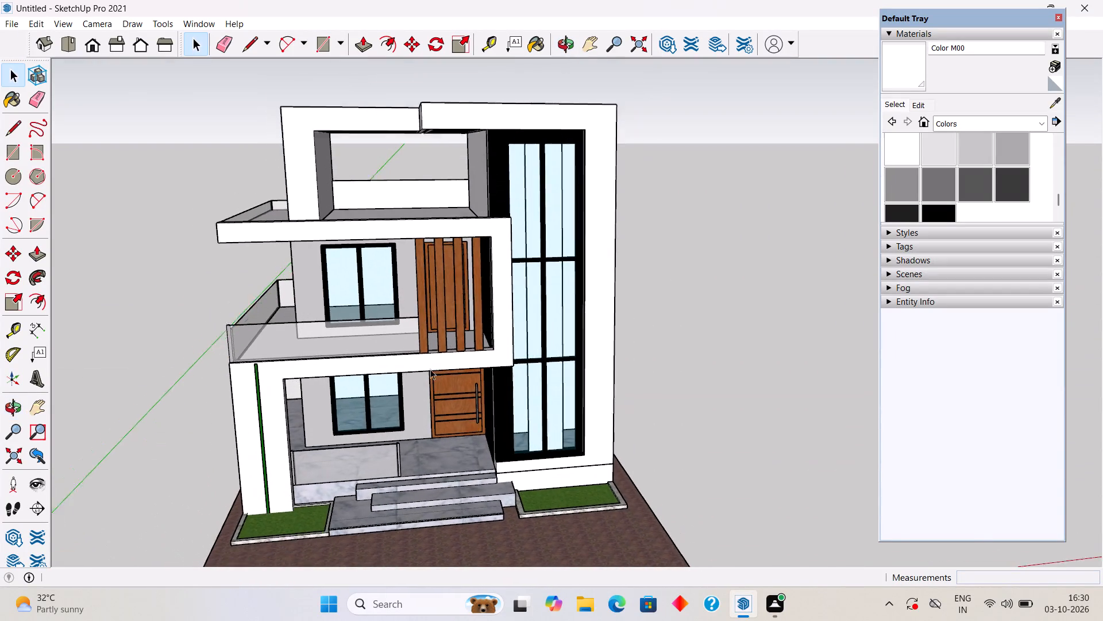
scroll(430, 369, down, 1)
middle_drag(362, 251, 492, 277)
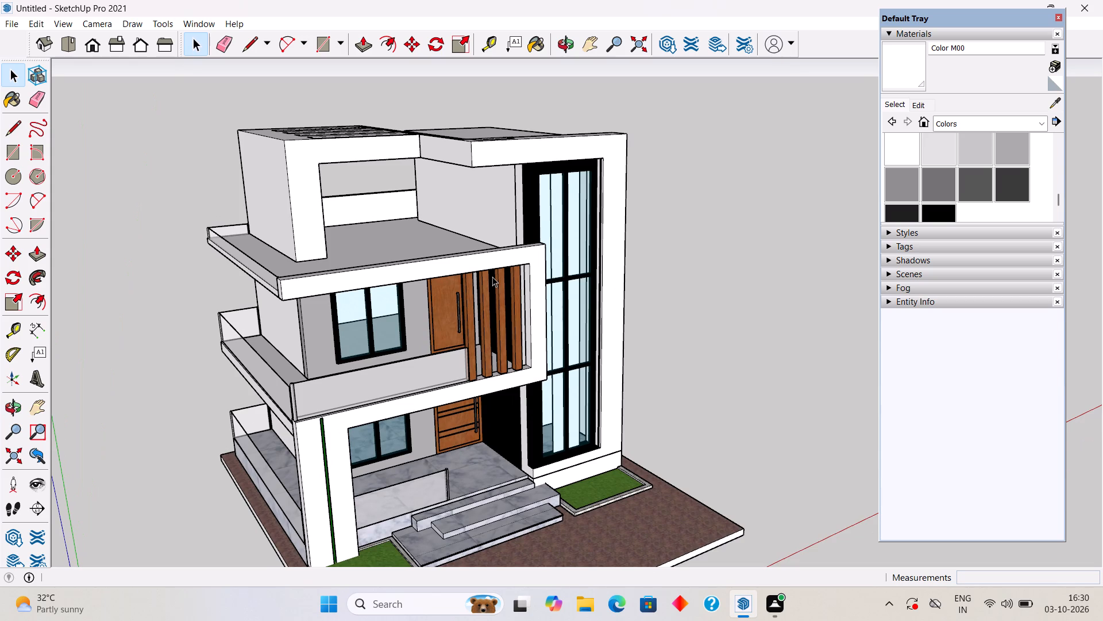
middle_drag(454, 313, 386, 174)
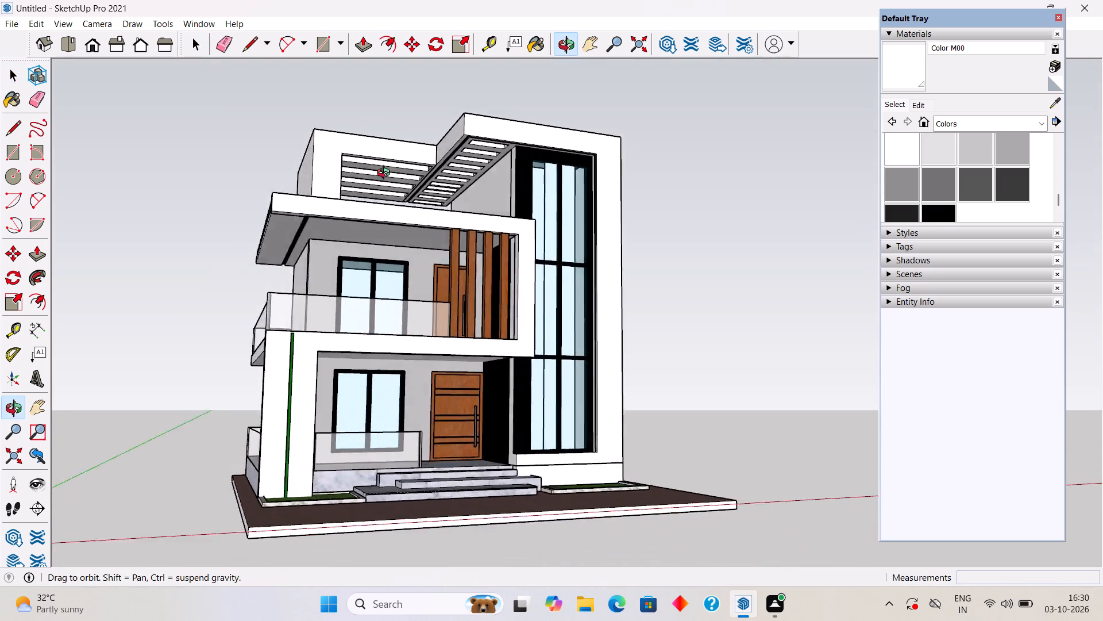
middle_drag(386, 174, 338, 159)
scroll(283, 233, down, 1)
scroll(276, 301, down, 1)
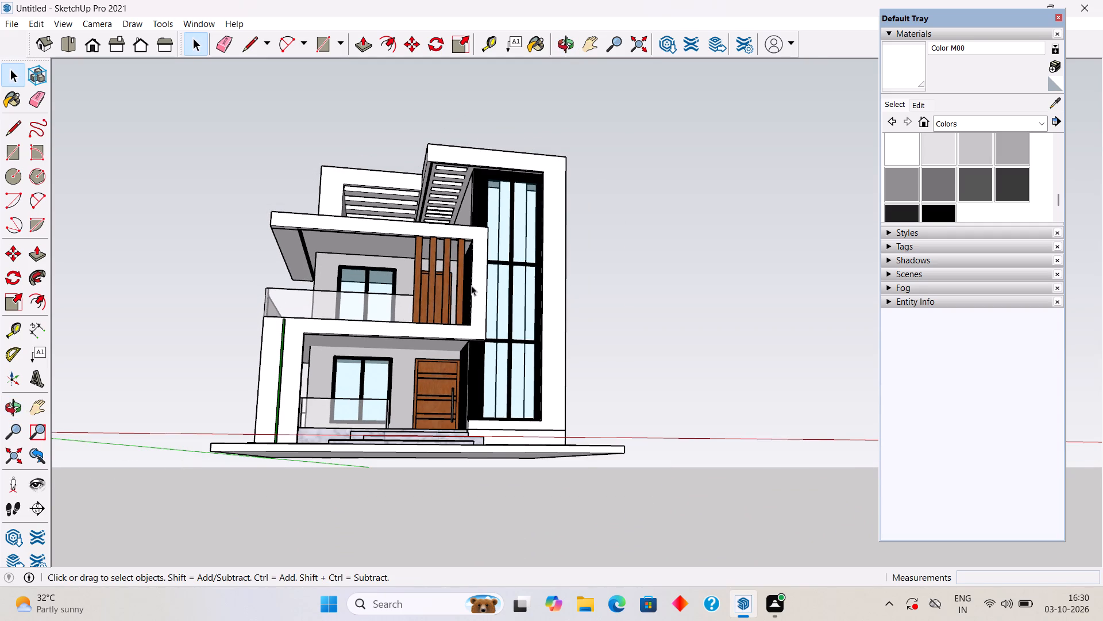
scroll(472, 285, up, 2)
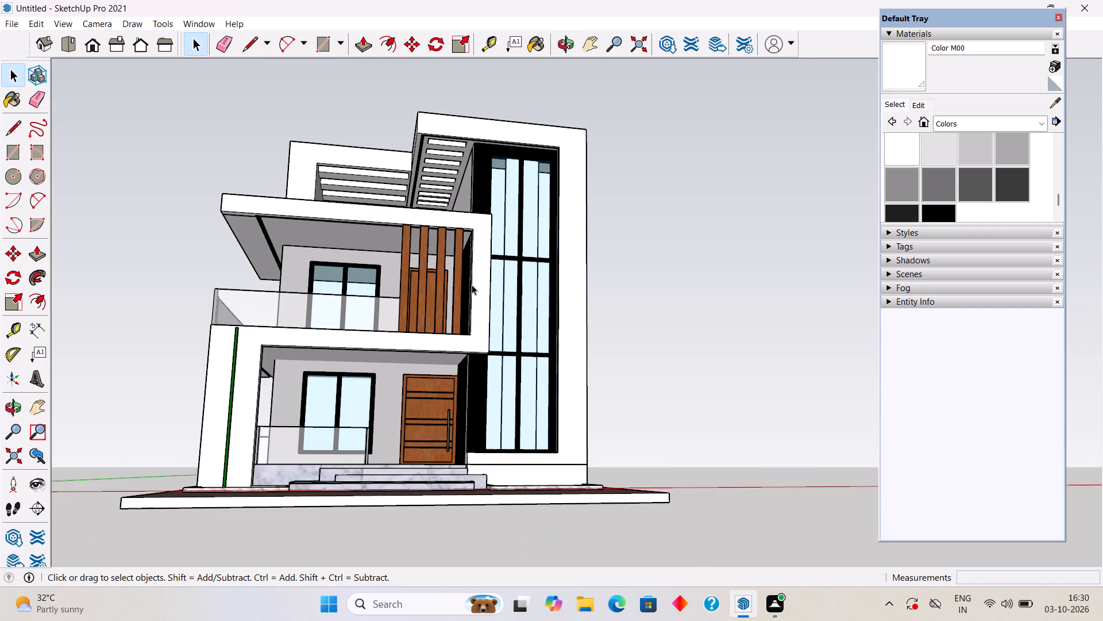
middle_drag(472, 284, 389, 329)
scroll(389, 329, up, 1)
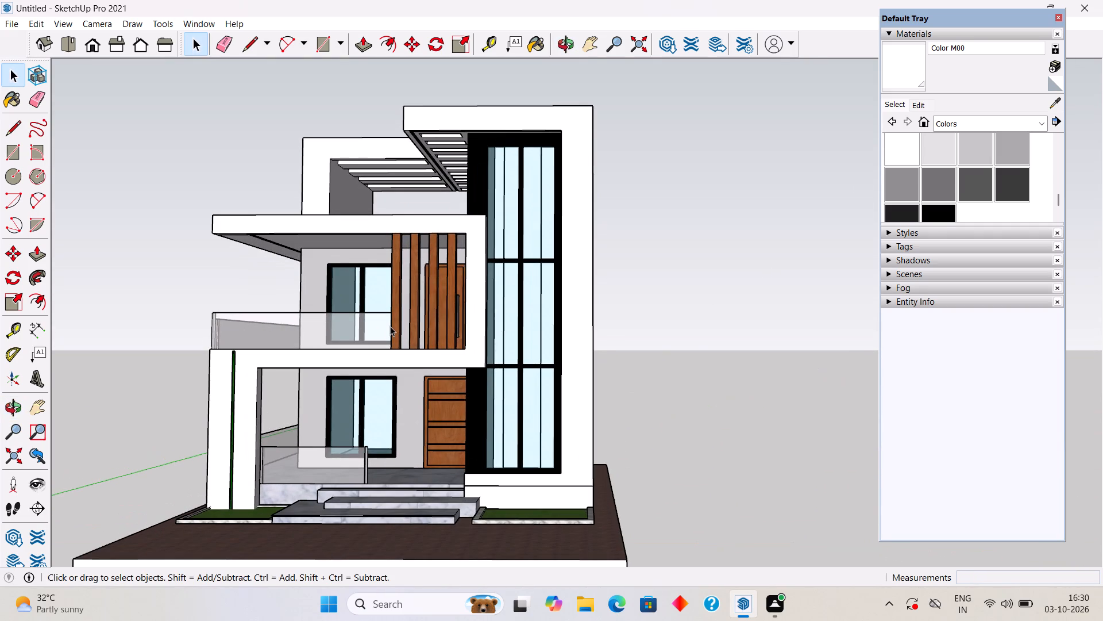
scroll(391, 325, up, 1)
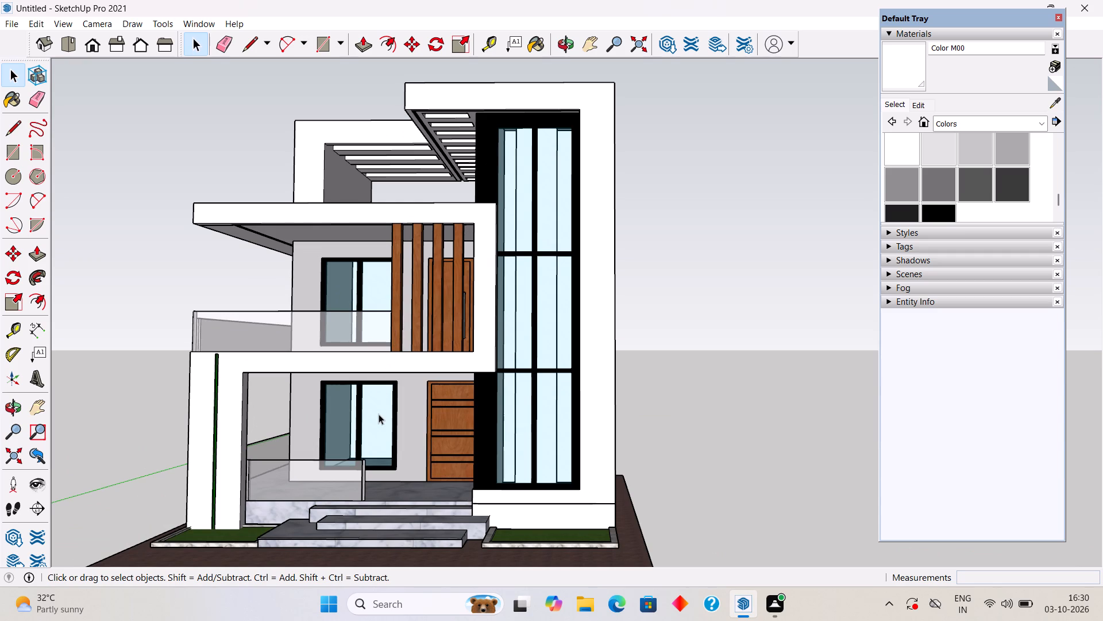
scroll(379, 448, down, 2)
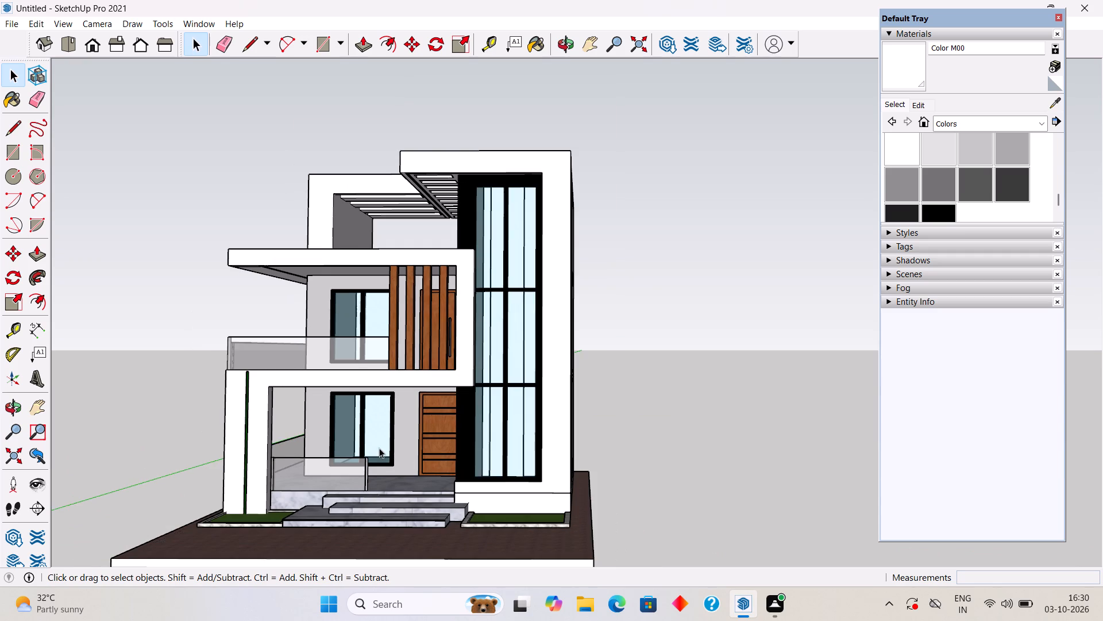
middle_drag(311, 460, 324, 431)
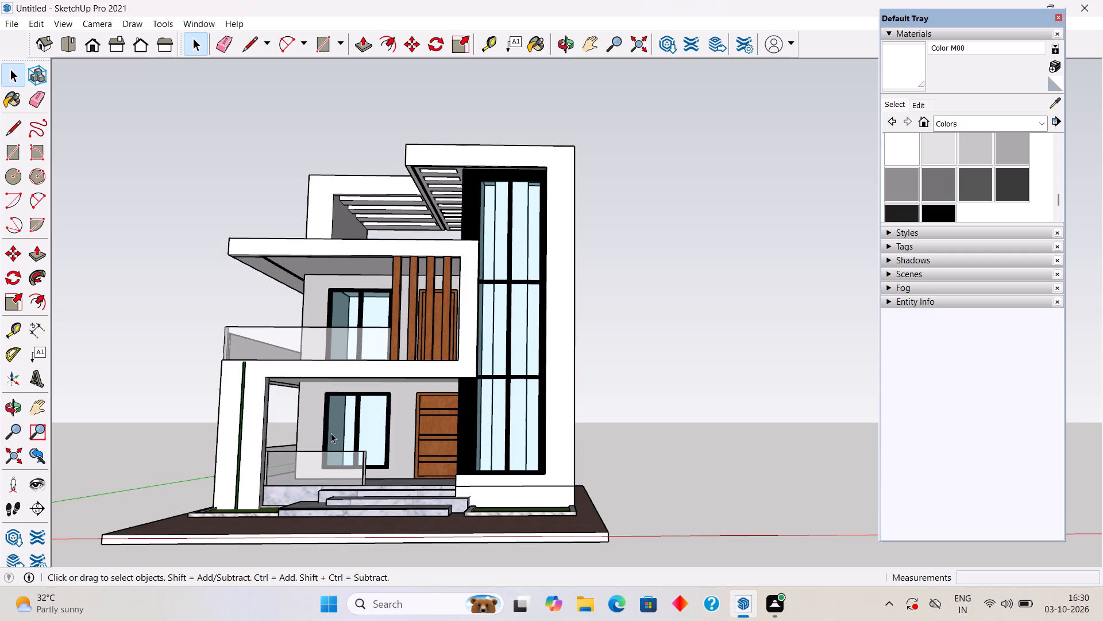
Paint the four vertical slats in front of the upper balcony door with Wood Veneer 02 from the Wood materials.
middle_drag(392, 331, 383, 416)
scroll(400, 321, up, 6)
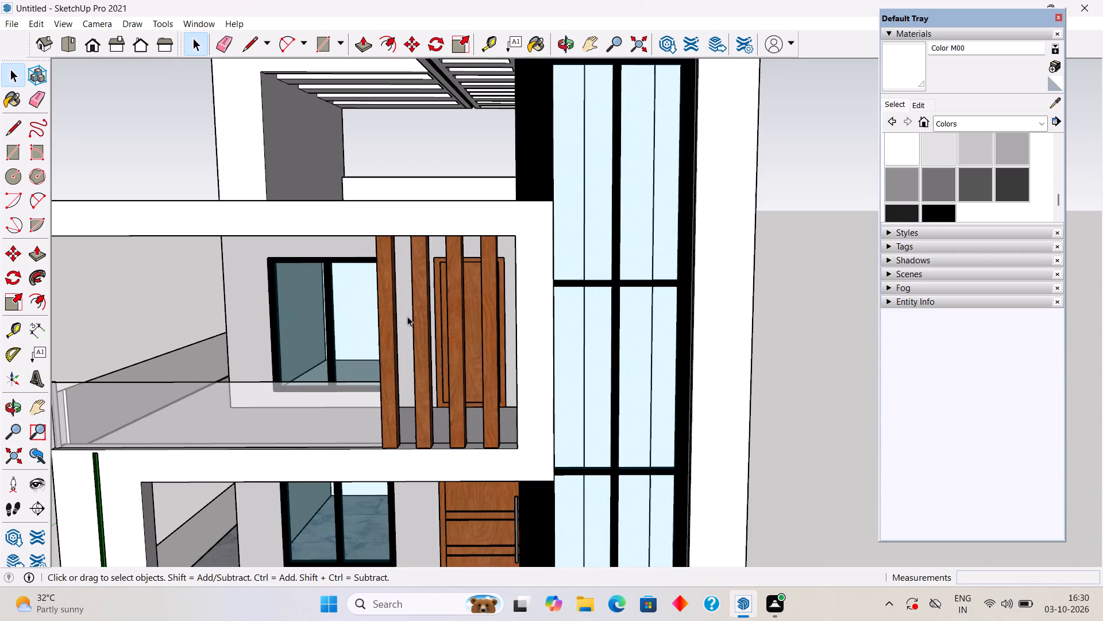
click(900, 108)
click(954, 123)
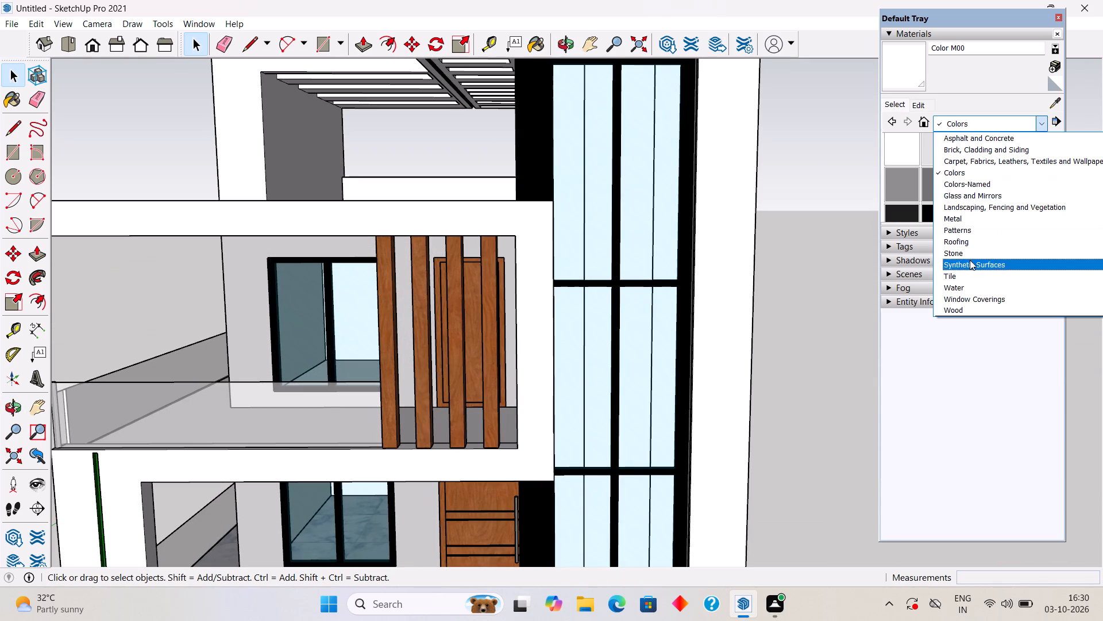
click(971, 319)
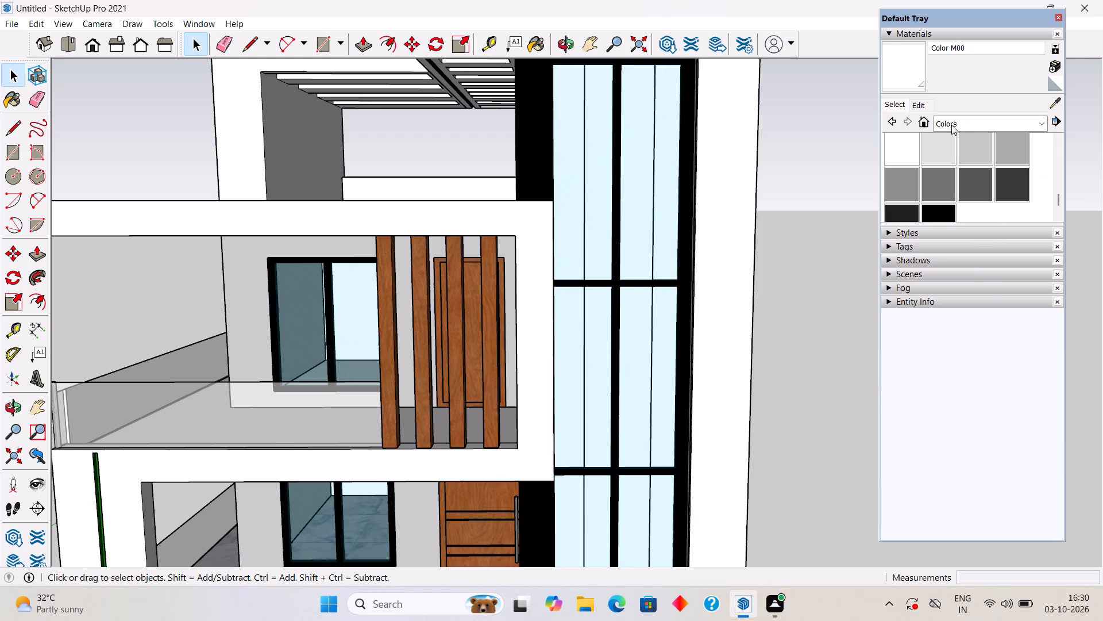
click(951, 121)
click(965, 308)
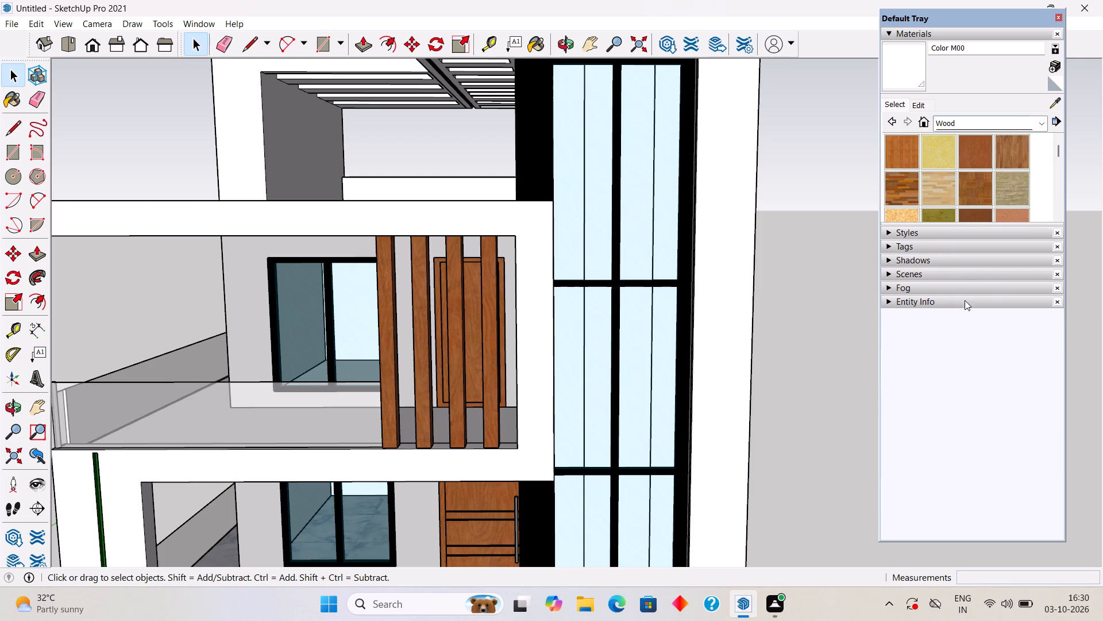
scroll(988, 185, down, 4)
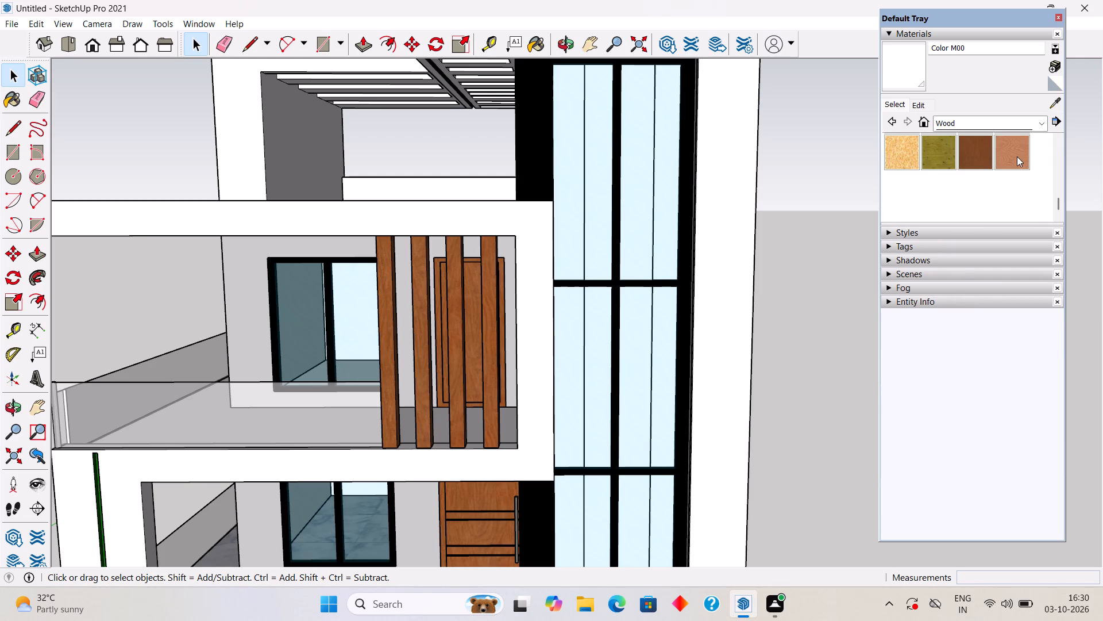
click(1017, 156)
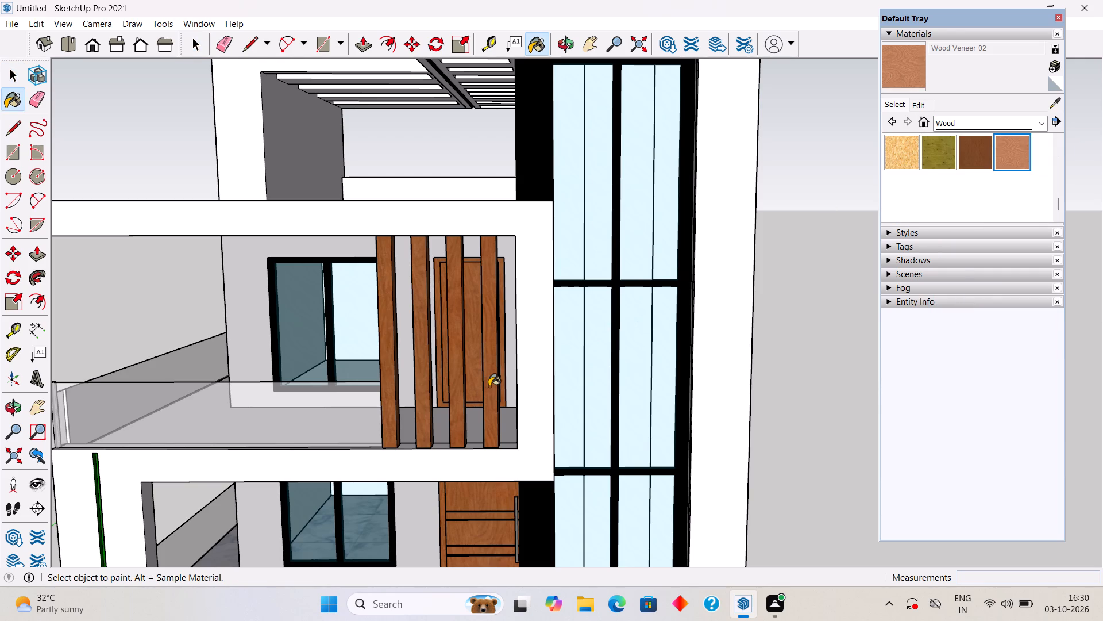
click(489, 386)
Leave the Paint Bucket and examine the repainted slats against the doors and the whole front facade from low and high angles.
scroll(493, 384, down, 5)
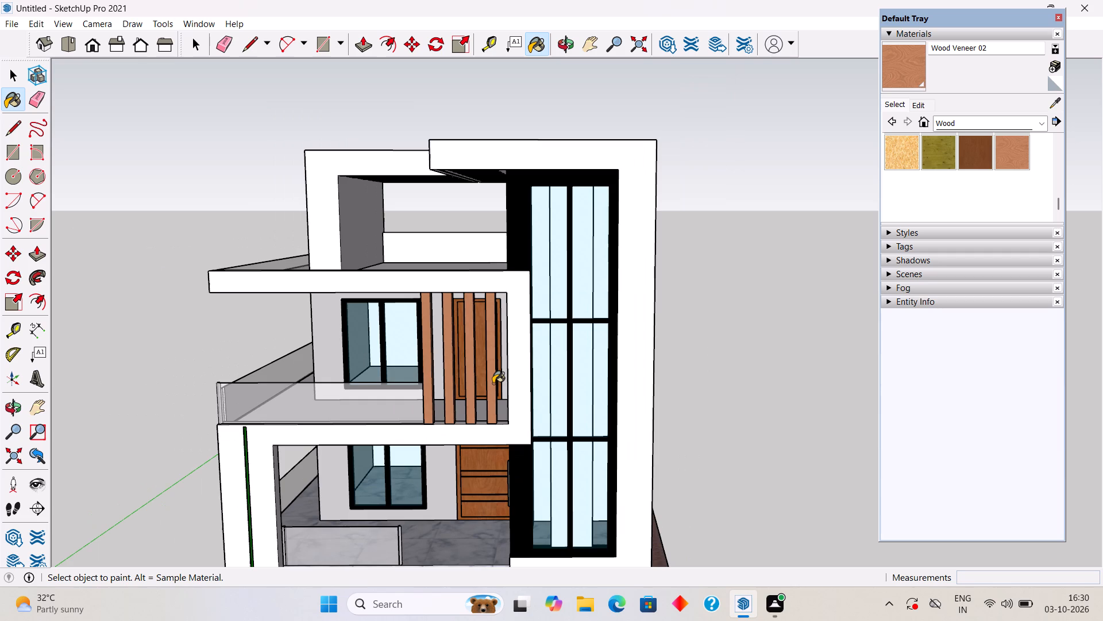
scroll(493, 384, up, 4)
middle_drag(497, 373, 544, 236)
scroll(544, 236, down, 3)
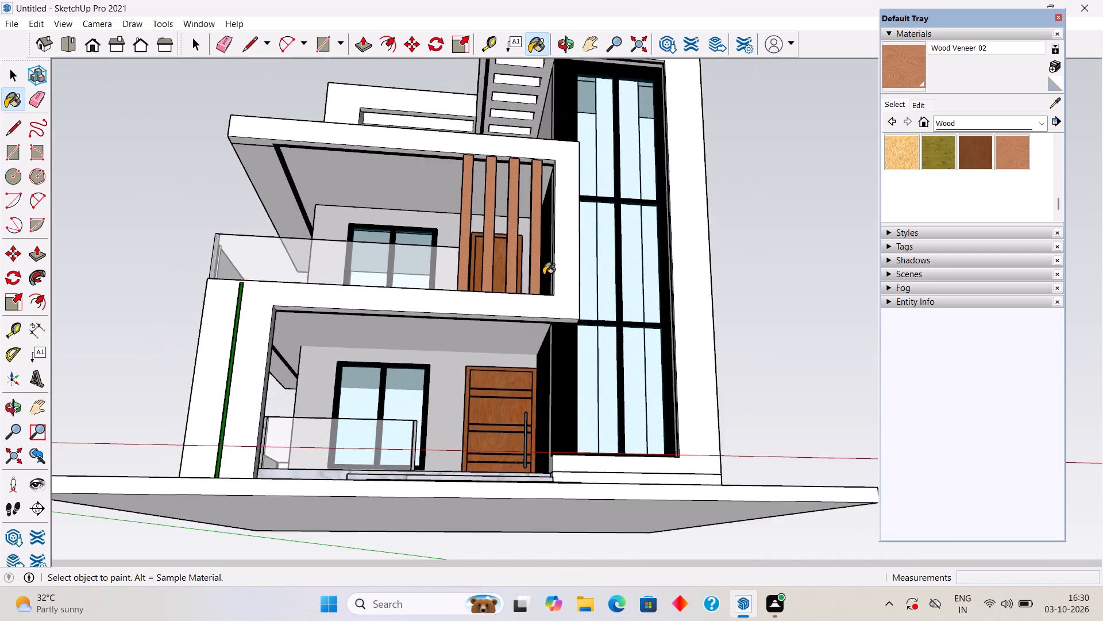
scroll(543, 275, down, 5)
middle_drag(543, 285, 543, 418)
scroll(543, 416, up, 3)
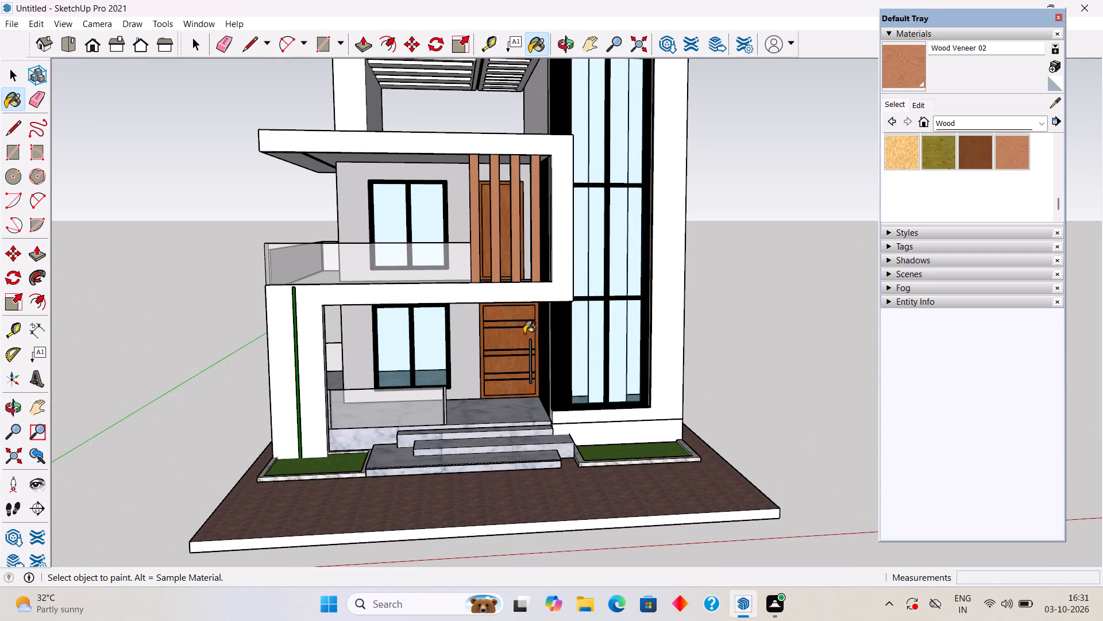
middle_drag(499, 227, 511, 225)
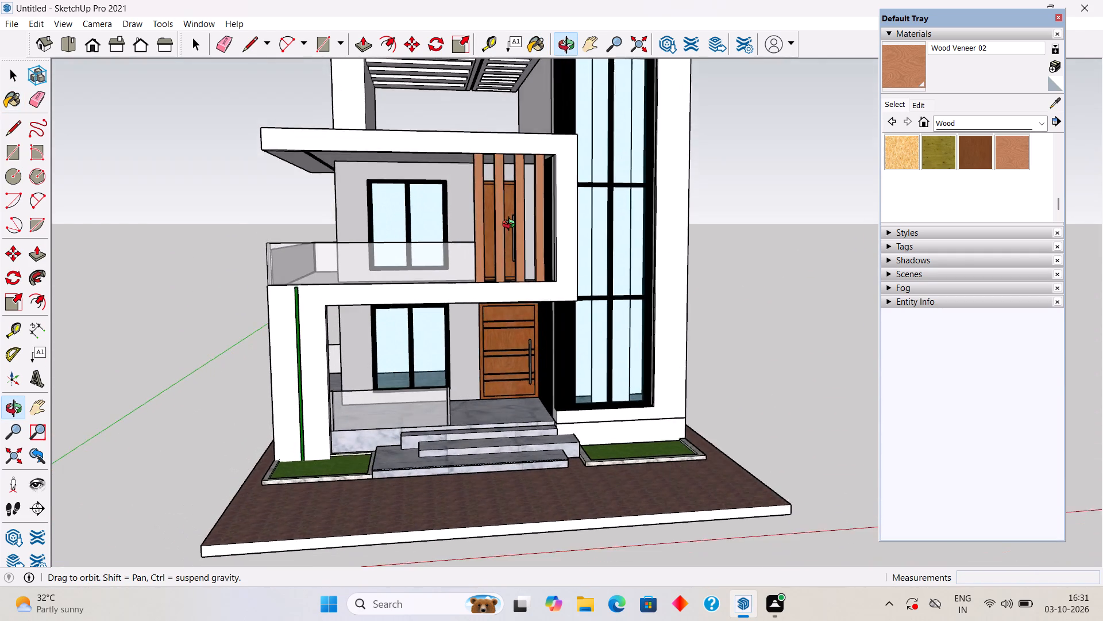
middle_drag(511, 225, 510, 305)
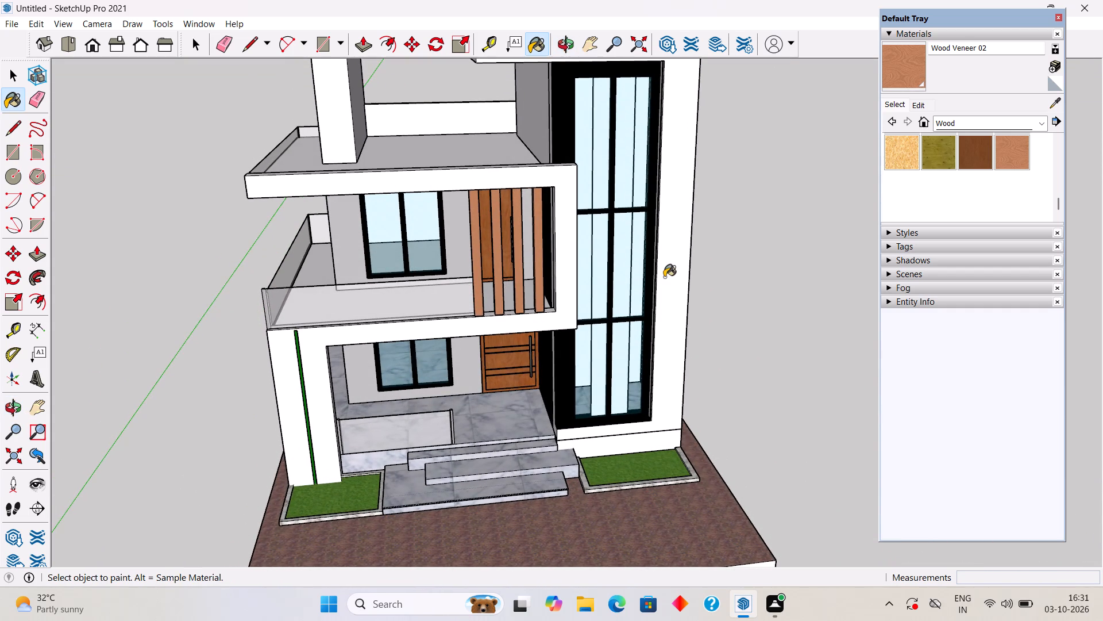
key(space)
middle_drag(665, 236, 664, 235)
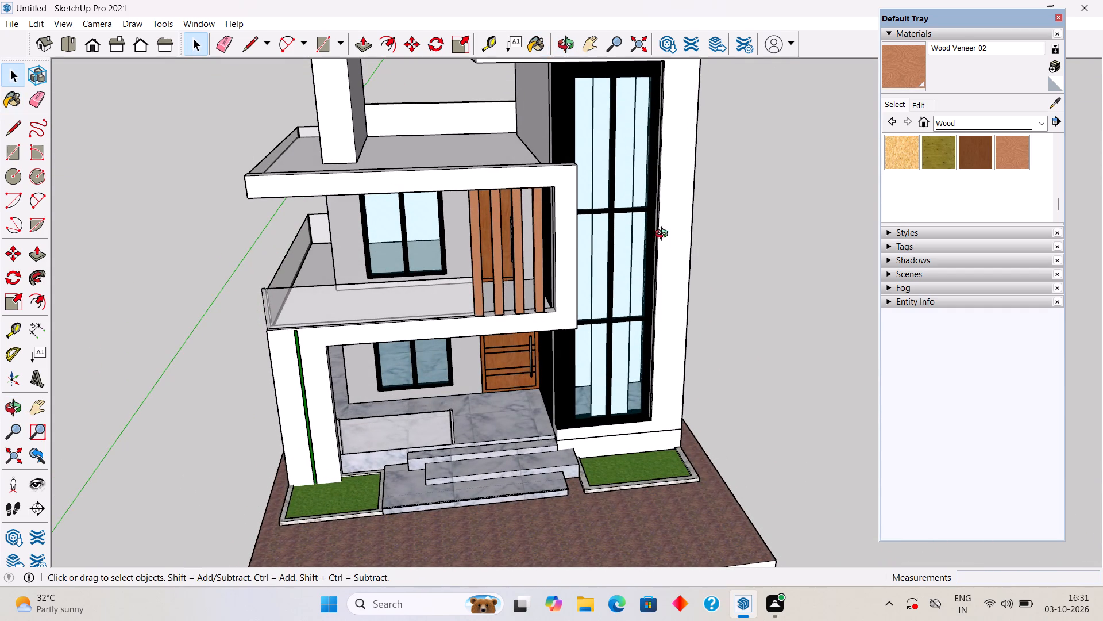
middle_drag(664, 235, 602, 212)
scroll(602, 212, down, 7)
middle_drag(572, 141, 571, 99)
scroll(572, 140, up, 2)
scroll(512, 222, up, 4)
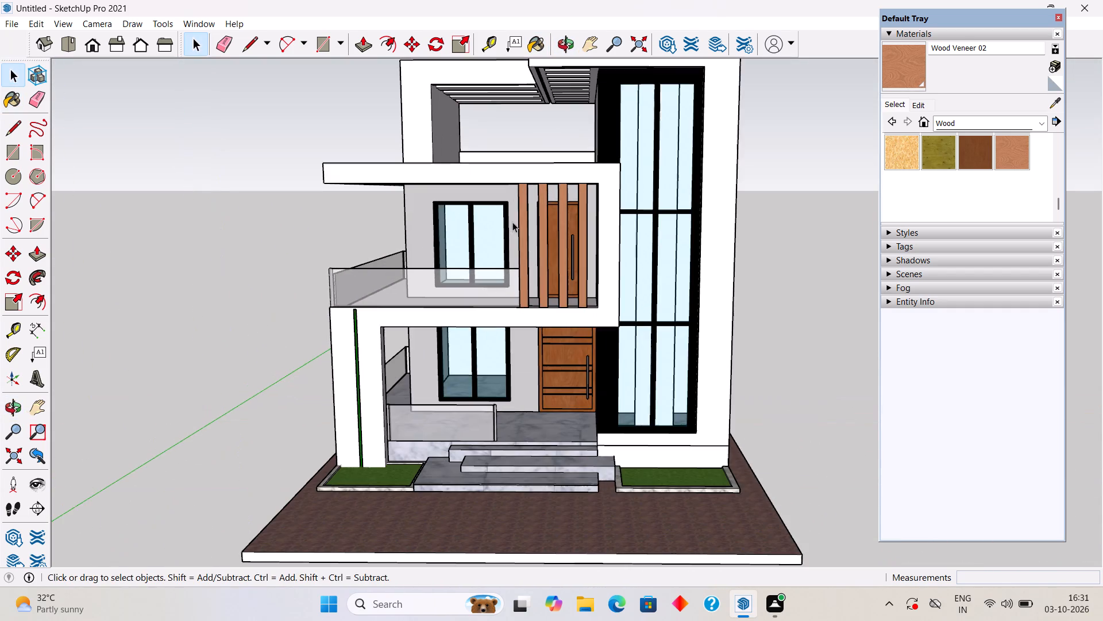
middle_drag(546, 235, 555, 200)
scroll(568, 235, up, 3)
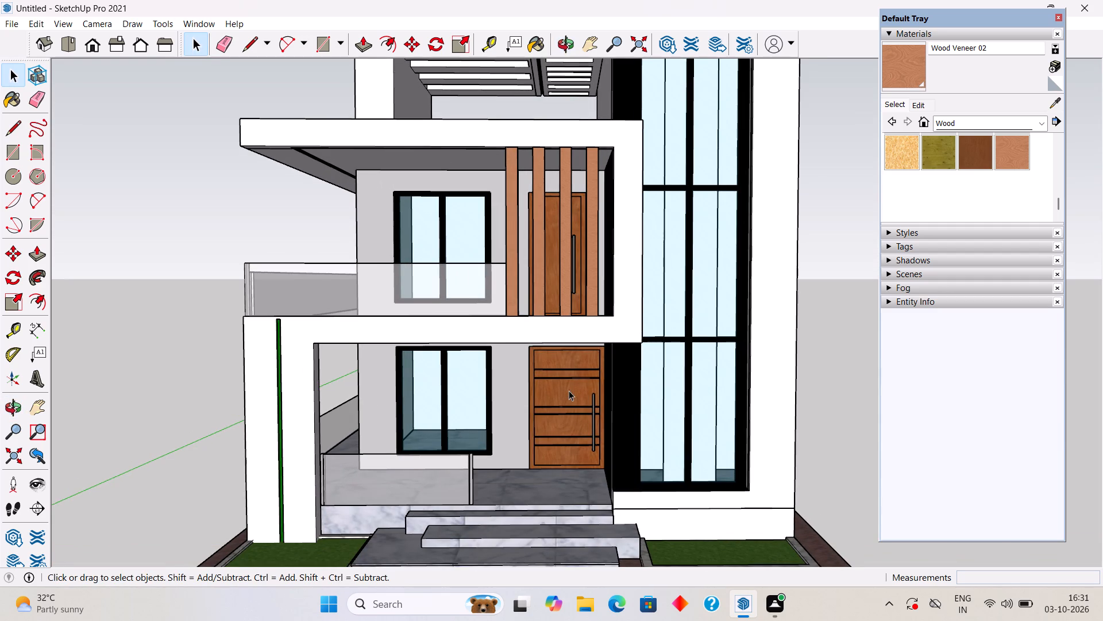
middle_drag(531, 407, 558, 328)
scroll(558, 328, down, 5)
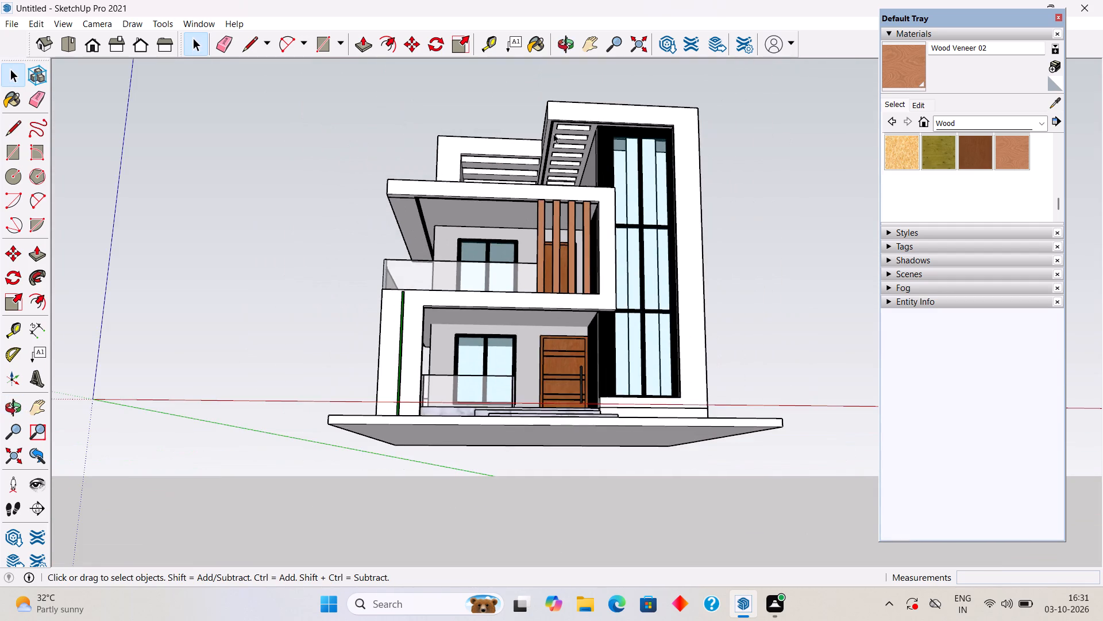
scroll(553, 117, up, 4)
middle_drag(553, 128, 552, 178)
scroll(523, 248, up, 2)
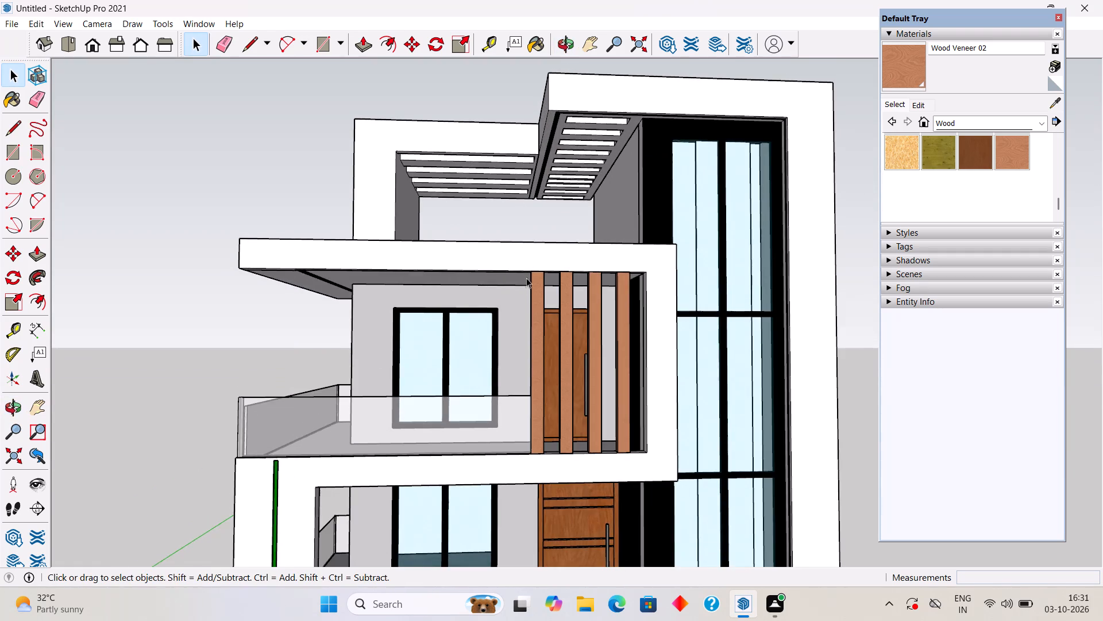
middle_drag(526, 277, 526, 206)
scroll(526, 206, down, 6)
scroll(530, 327, up, 2)
middle_drag(530, 331, 530, 386)
scroll(530, 386, up, 1)
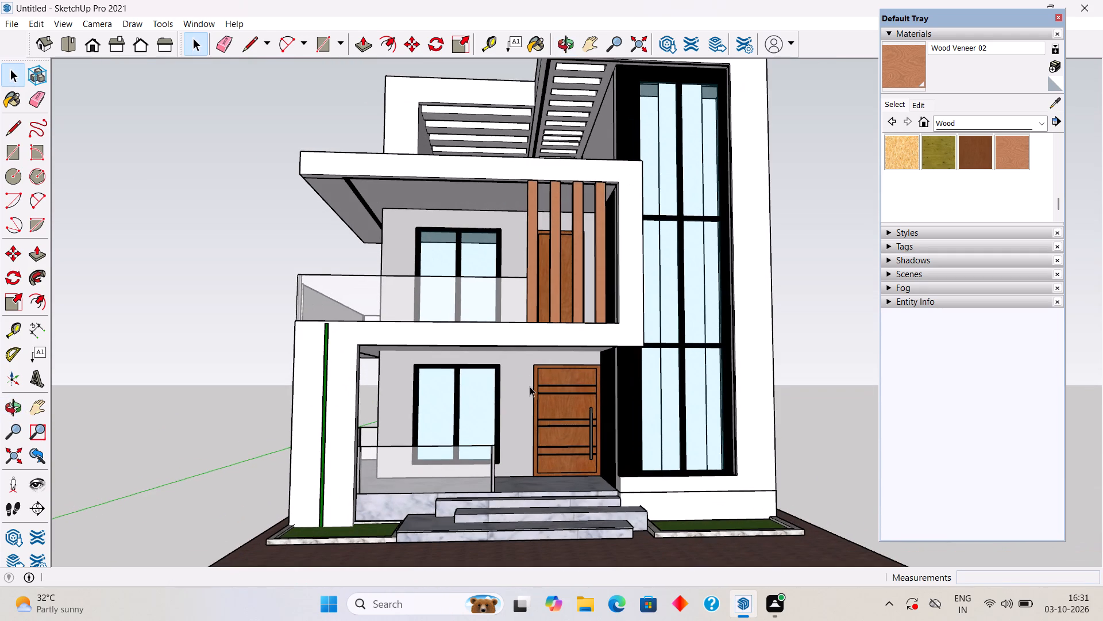
middle_drag(530, 386, 498, 403)
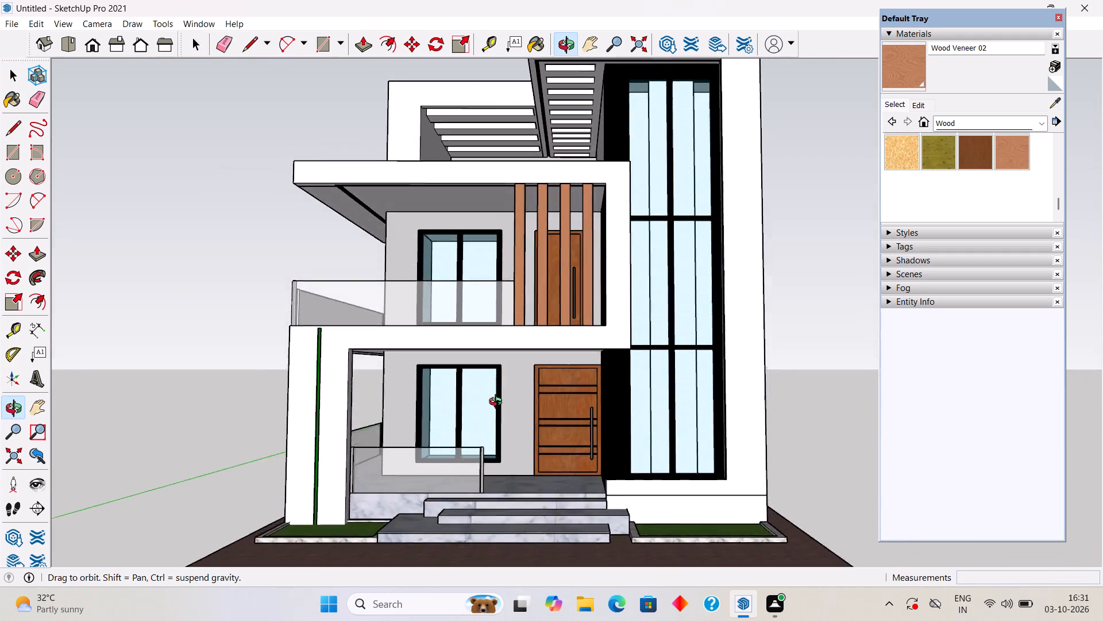
Examine the house from the front round to the rear, then the open rear end of the rooftop room and its parapet.
middle_drag(498, 403, 329, 455)
middle_drag(680, 385, 522, 369)
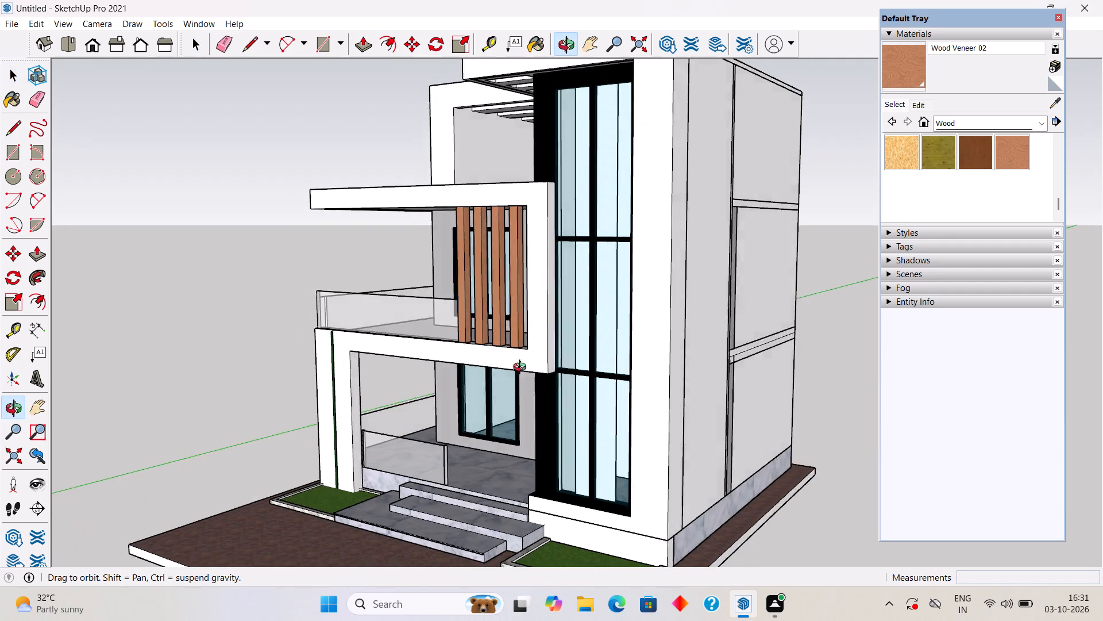
middle_drag(522, 369, 345, 359)
middle_drag(603, 329, 206, 413)
middle_drag(419, 348, 264, 489)
scroll(409, 309, up, 4)
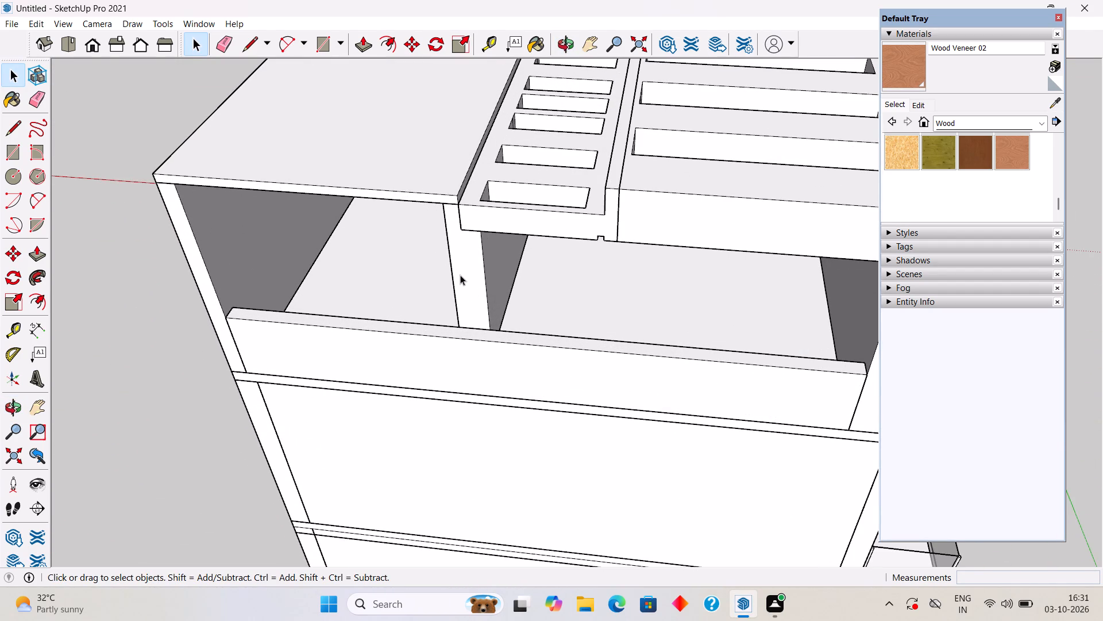
click(460, 275)
scroll(376, 211, up, 2)
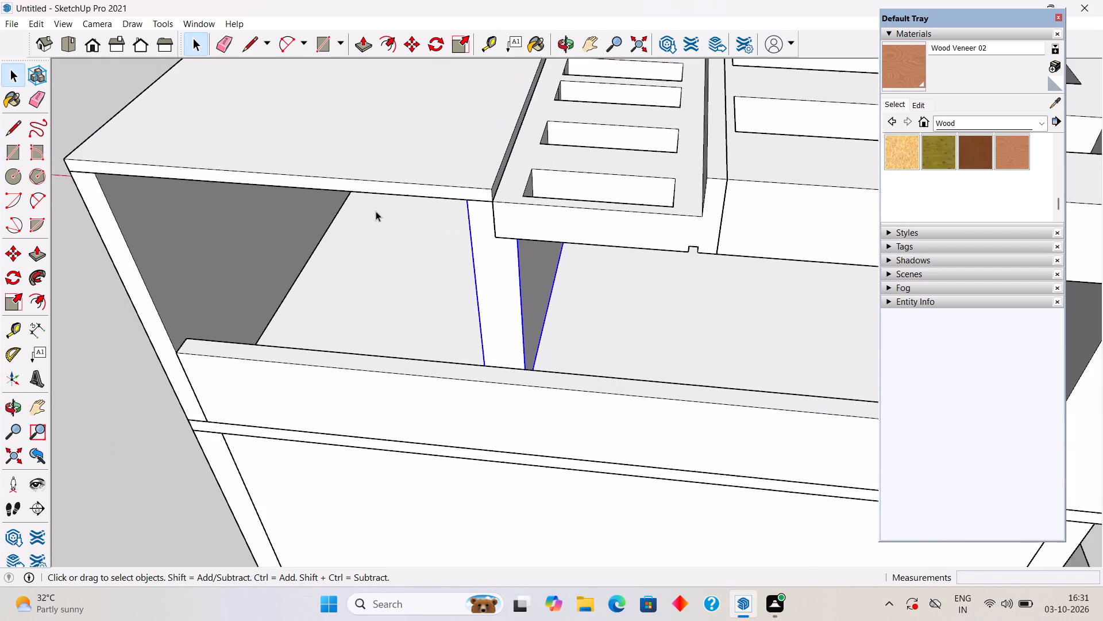
middle_drag(369, 239, 380, 229)
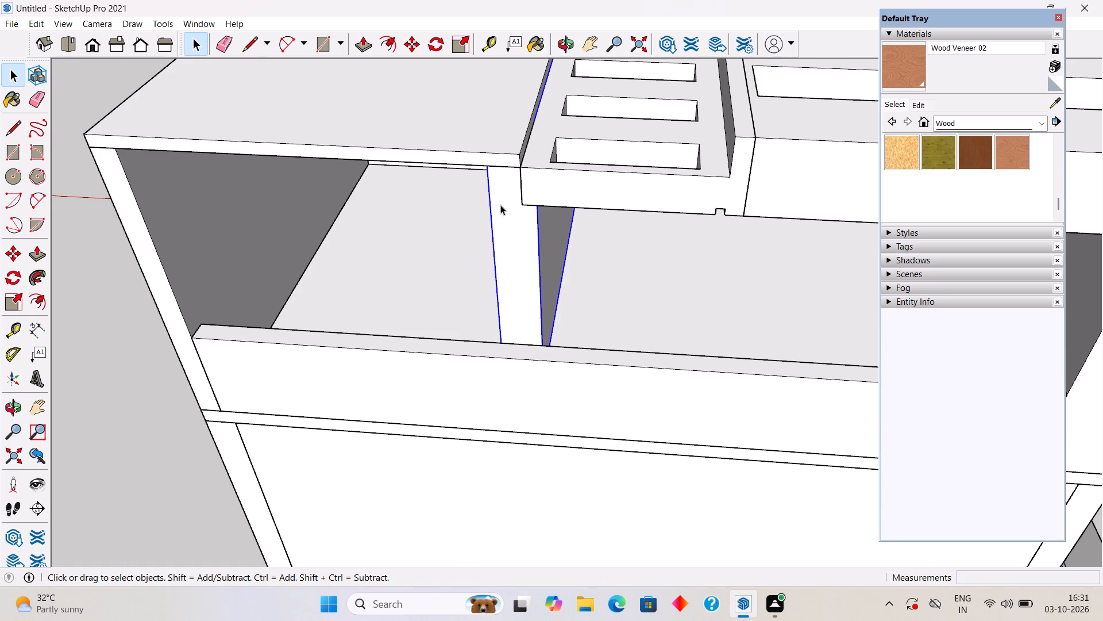
scroll(500, 205, down, 2)
scroll(485, 194, up, 3)
middle_drag(406, 225, 407, 246)
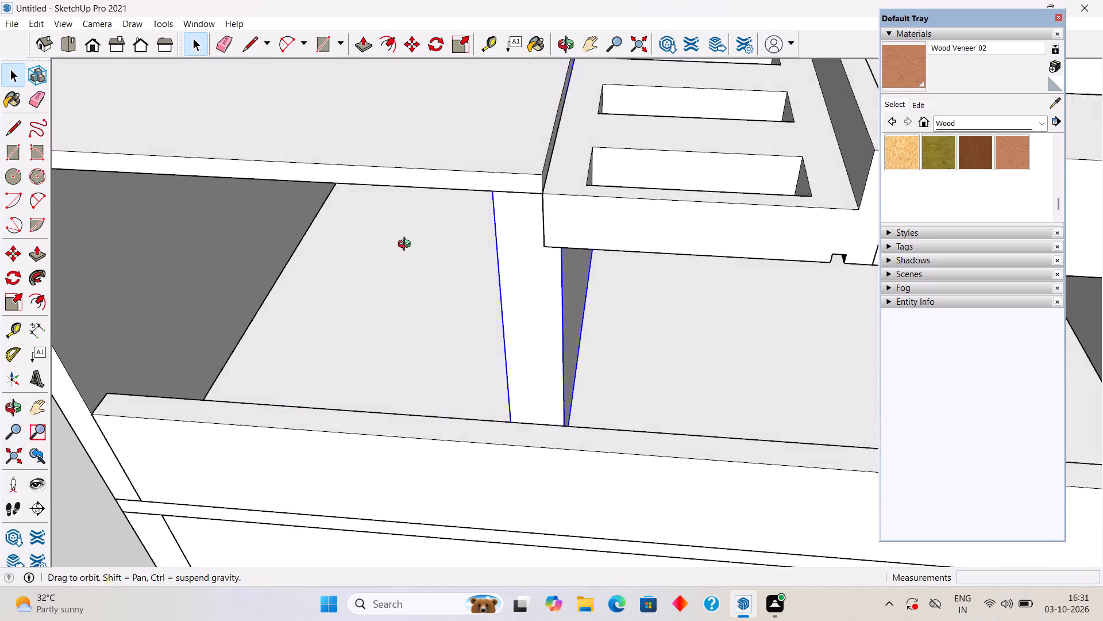
middle_drag(407, 246, 412, 278)
scroll(412, 276, down, 4)
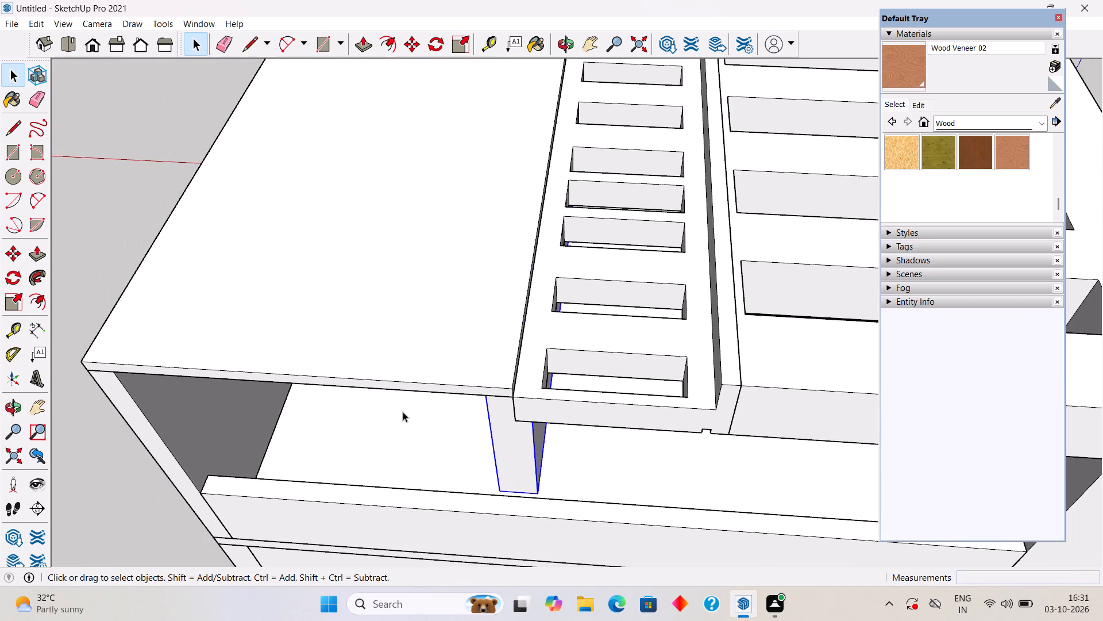
scroll(260, 410, up, 3)
scroll(279, 393, down, 3)
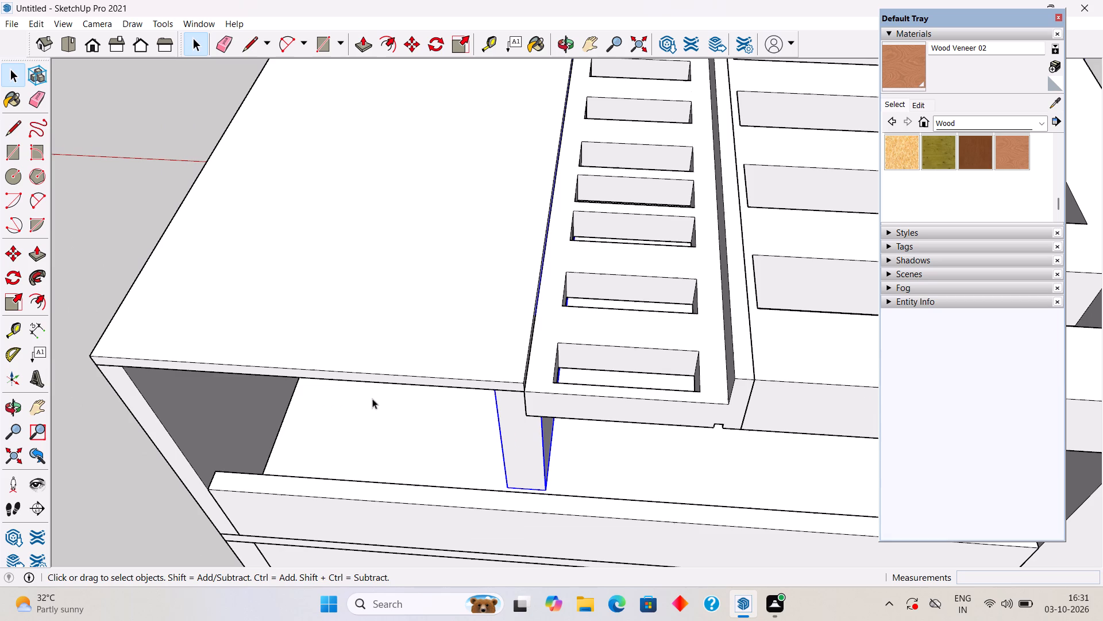
middle_drag(414, 408, 434, 352)
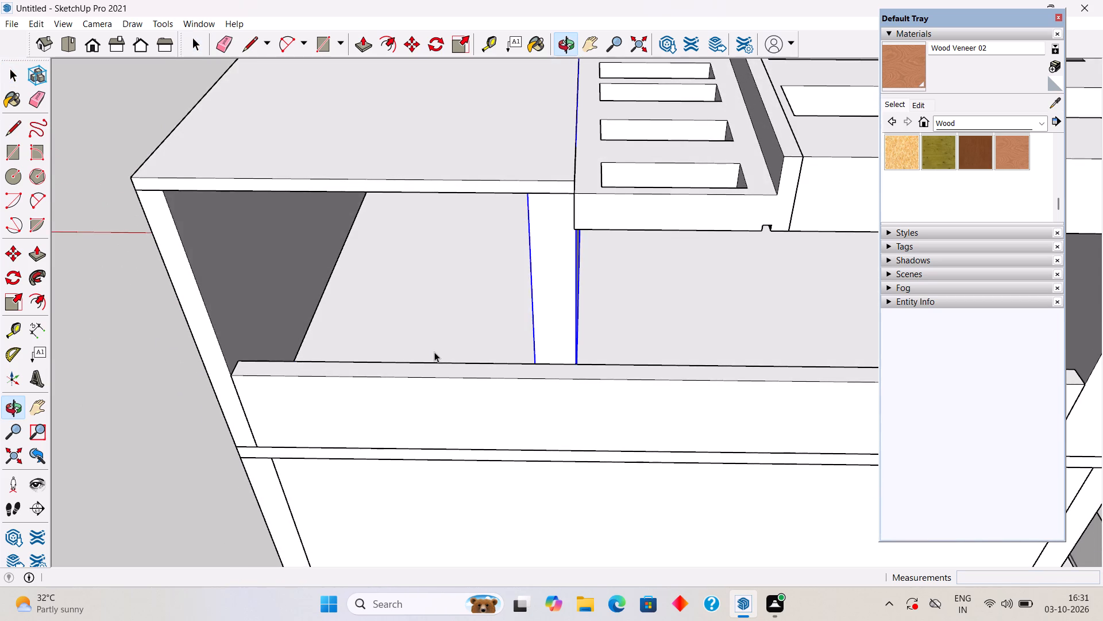
scroll(435, 351, up, 1)
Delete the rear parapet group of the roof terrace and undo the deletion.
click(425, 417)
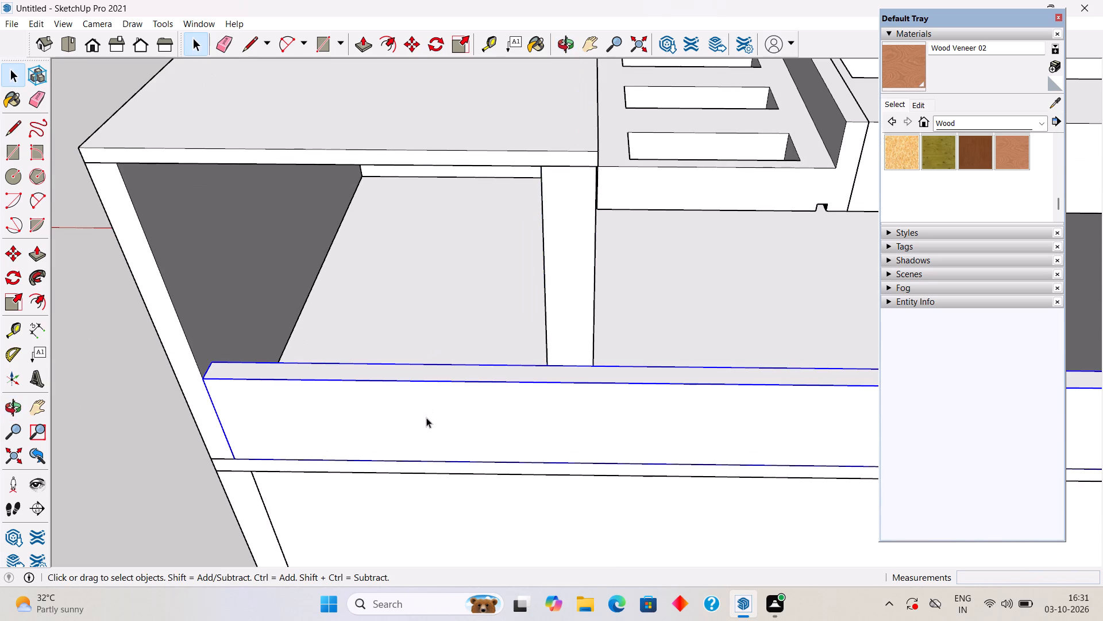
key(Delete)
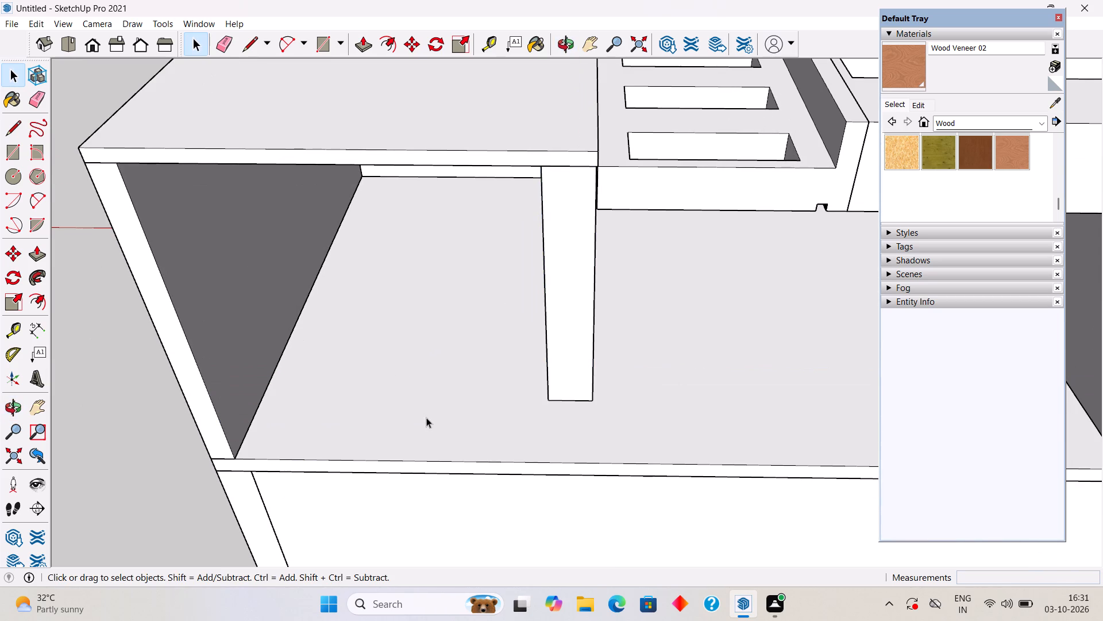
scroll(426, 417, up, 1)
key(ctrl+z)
Hide the rear parapet group of the roof terrace.
click(427, 417)
right_click(427, 417)
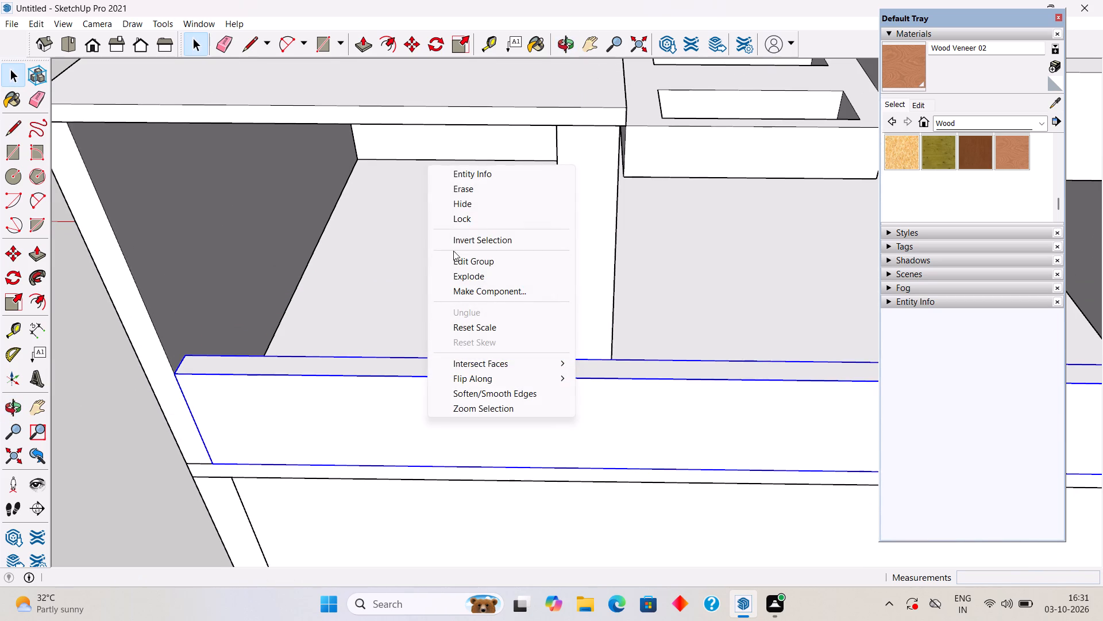
click(452, 201)
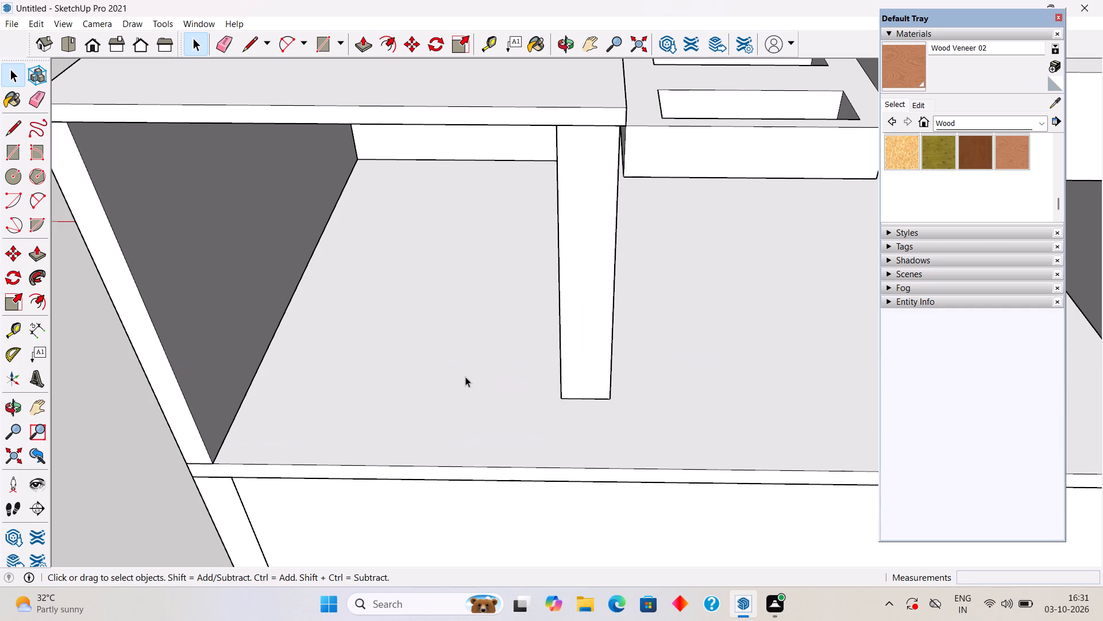
Create a guide along the bottom rear edge of the rooftop partition wall and a parallel guide 6" further inward.
key(t)
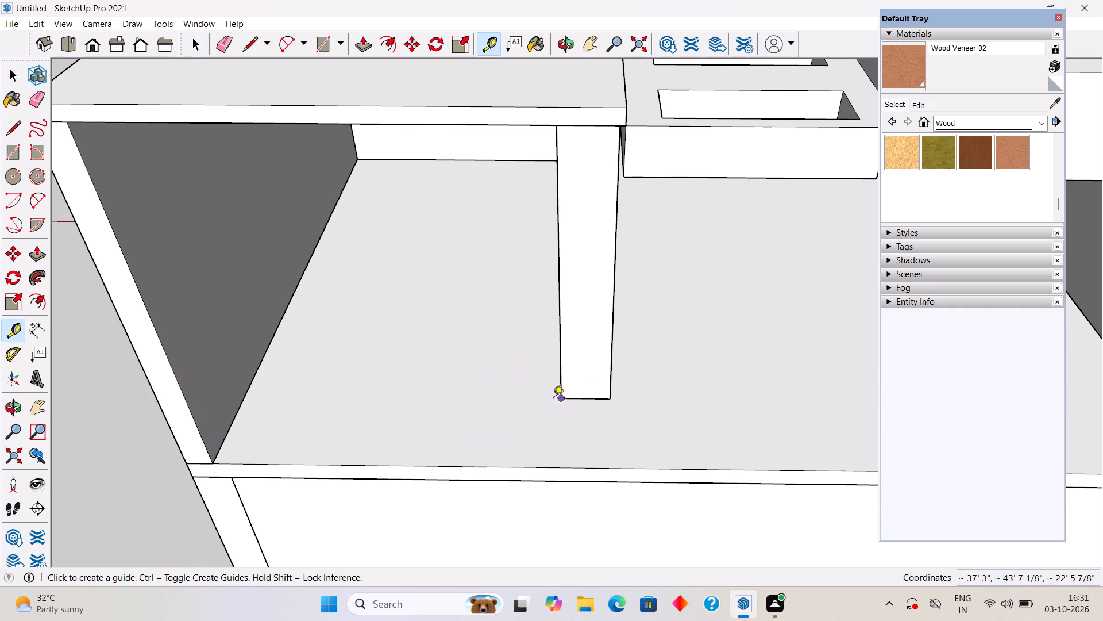
double_click(577, 398)
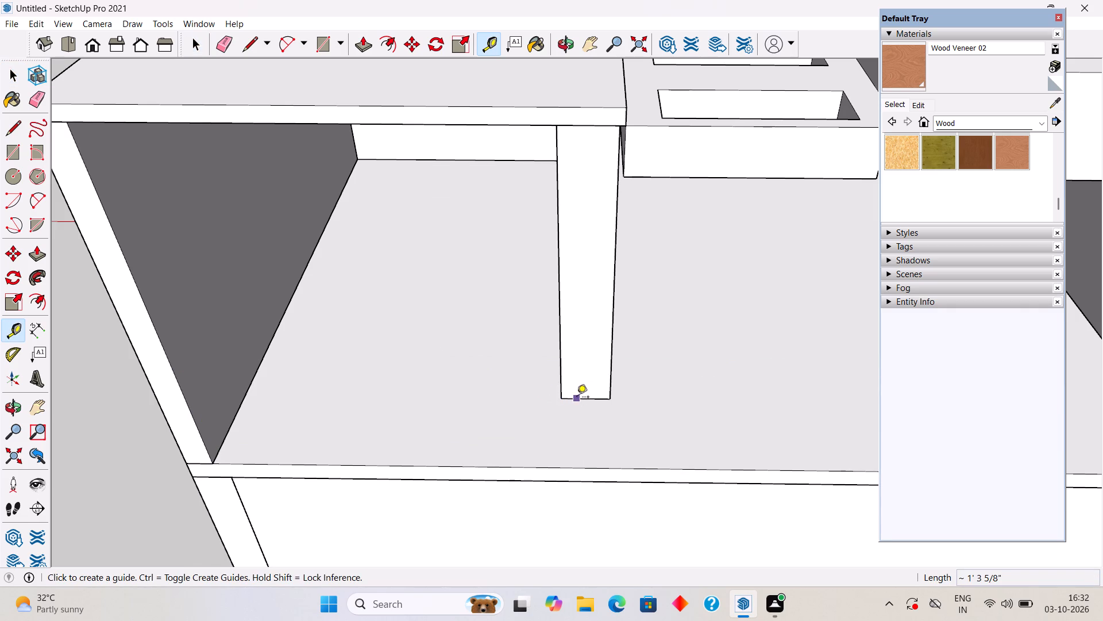
click(482, 401)
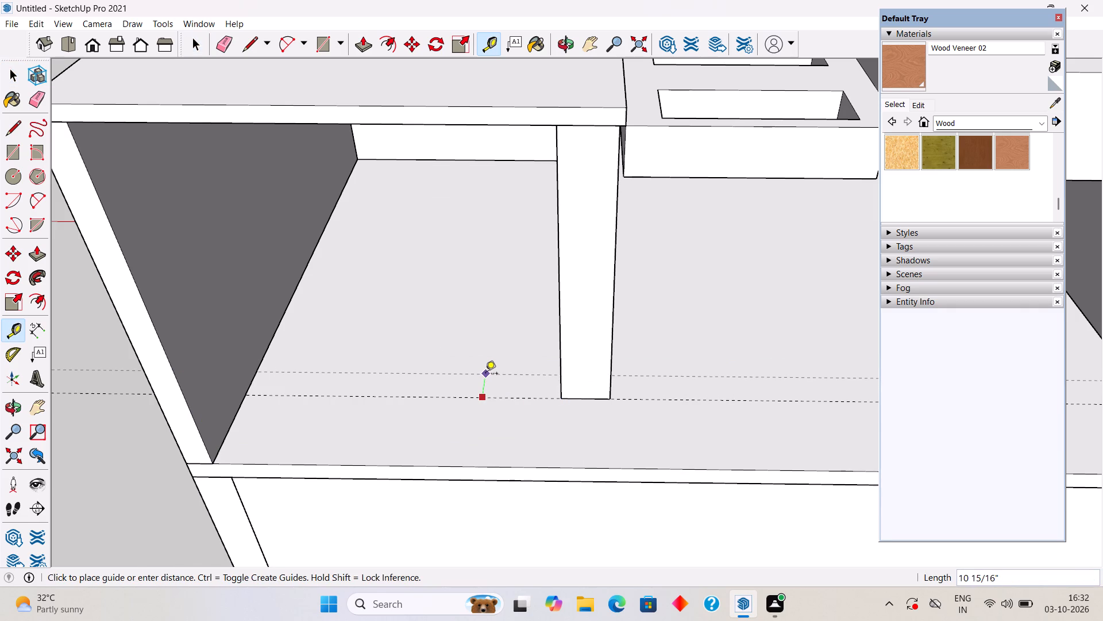
key(6)
key(shift+quotedbl)
key(Return)
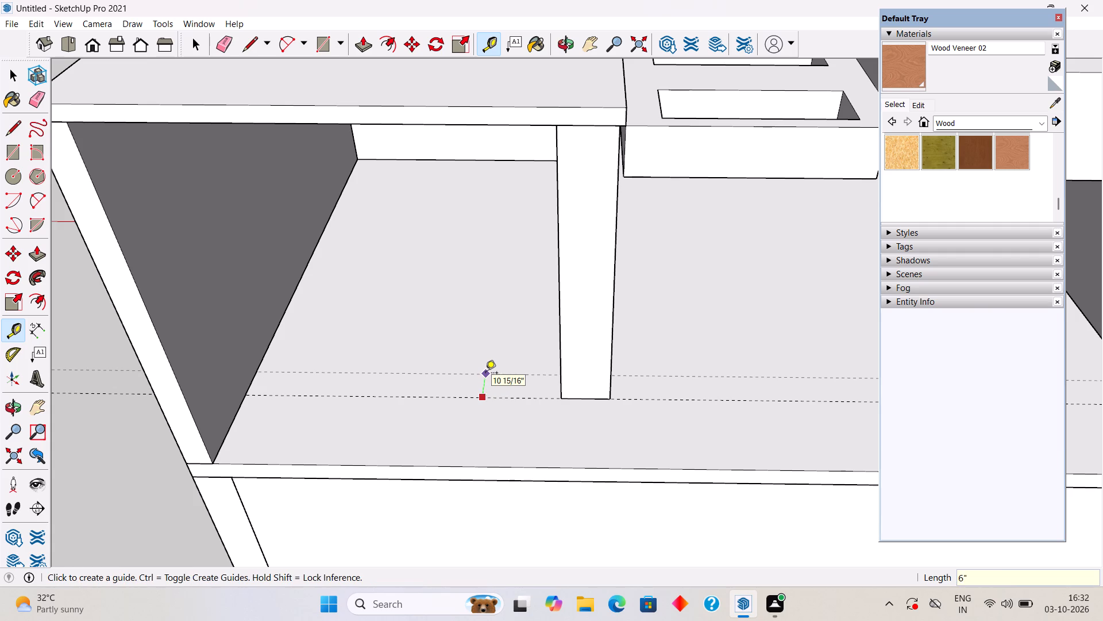
key(space)
Draw a rectangle about 8' 5" by 6" between the guides, from the outer side wall to the partition wall.
text(r)
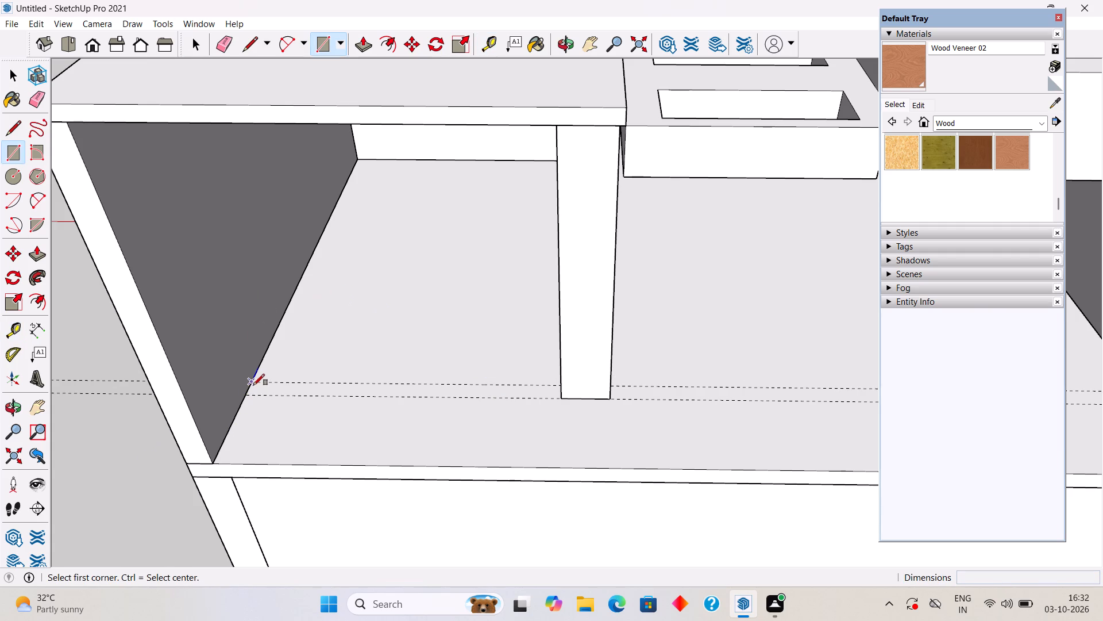
click(253, 385)
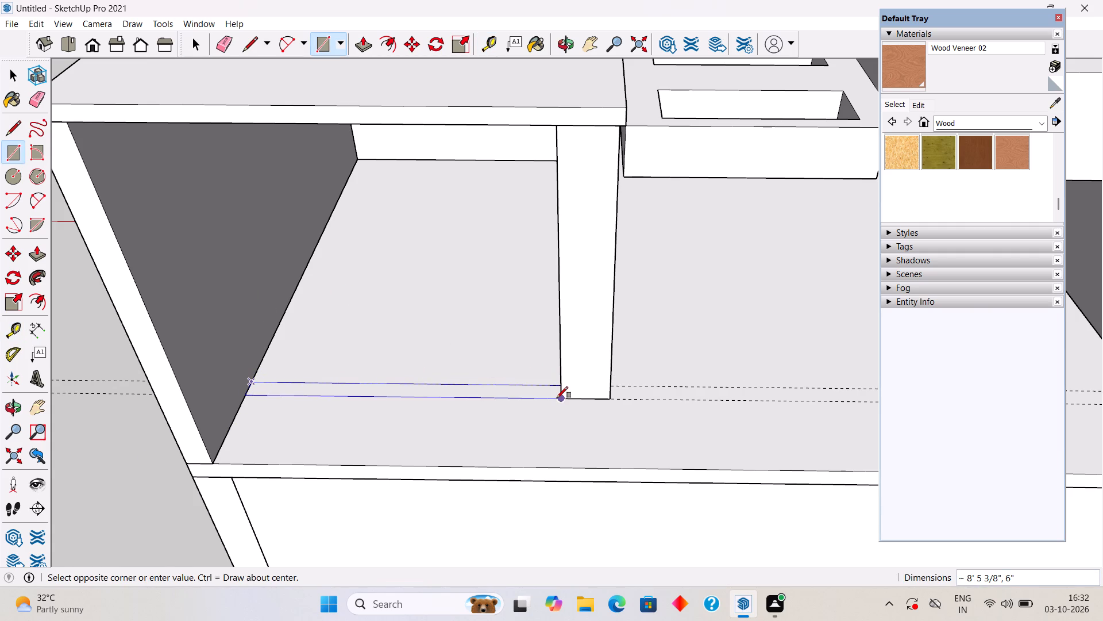
click(557, 398)
key(space)
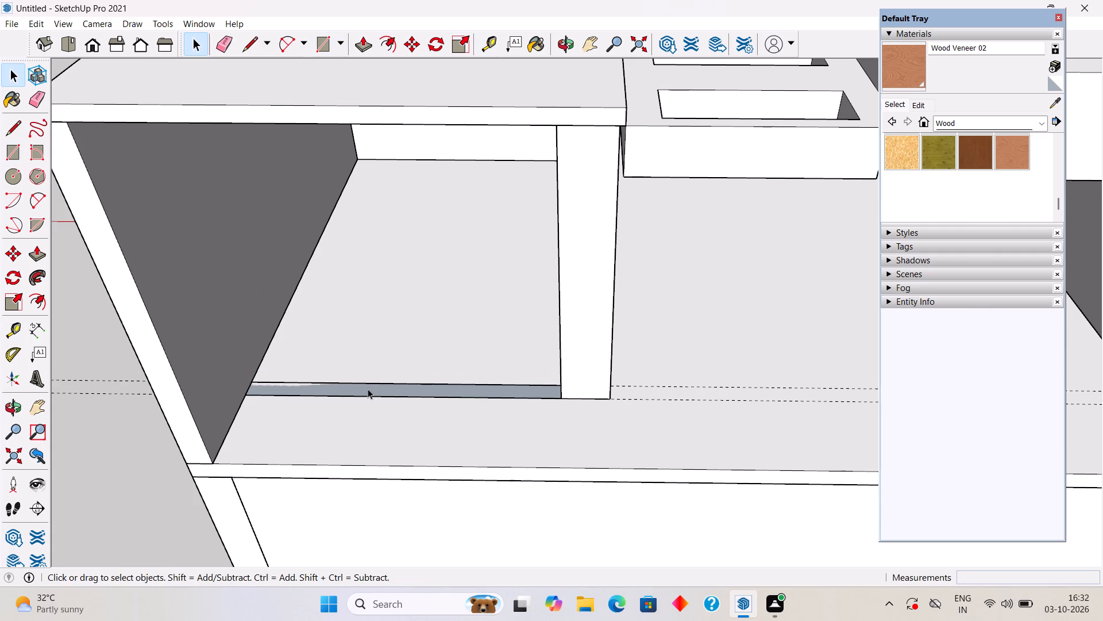
Push/Pull the floor strip up 9' to the underside of the roof slab, closing the rear of the rooftop room.
key(o)
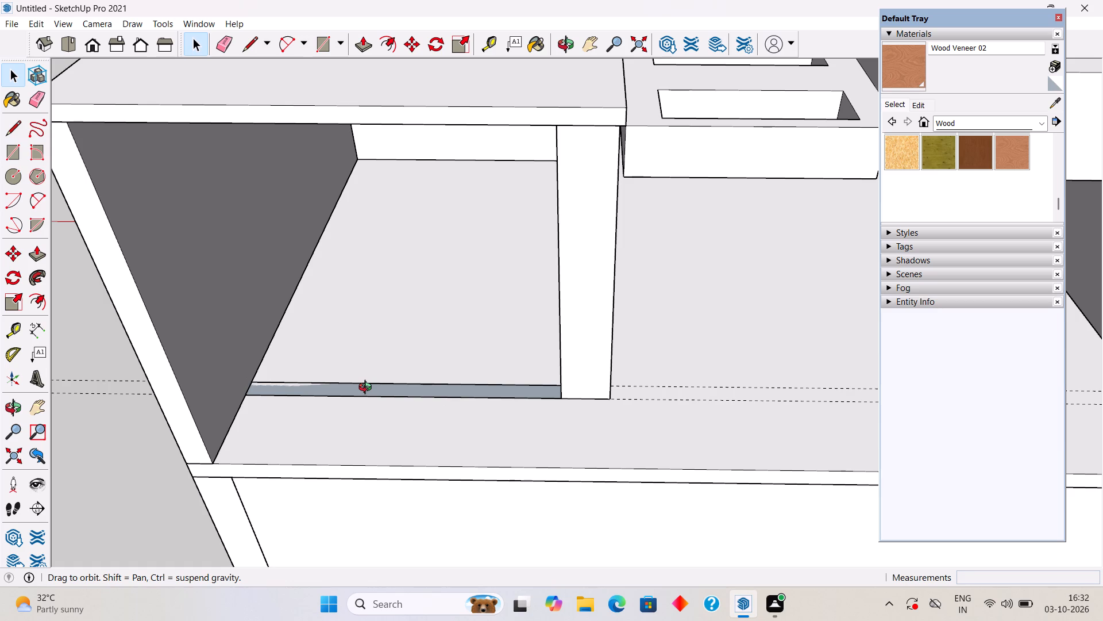
key(p)
click(368, 389)
scroll(369, 390, down, 5)
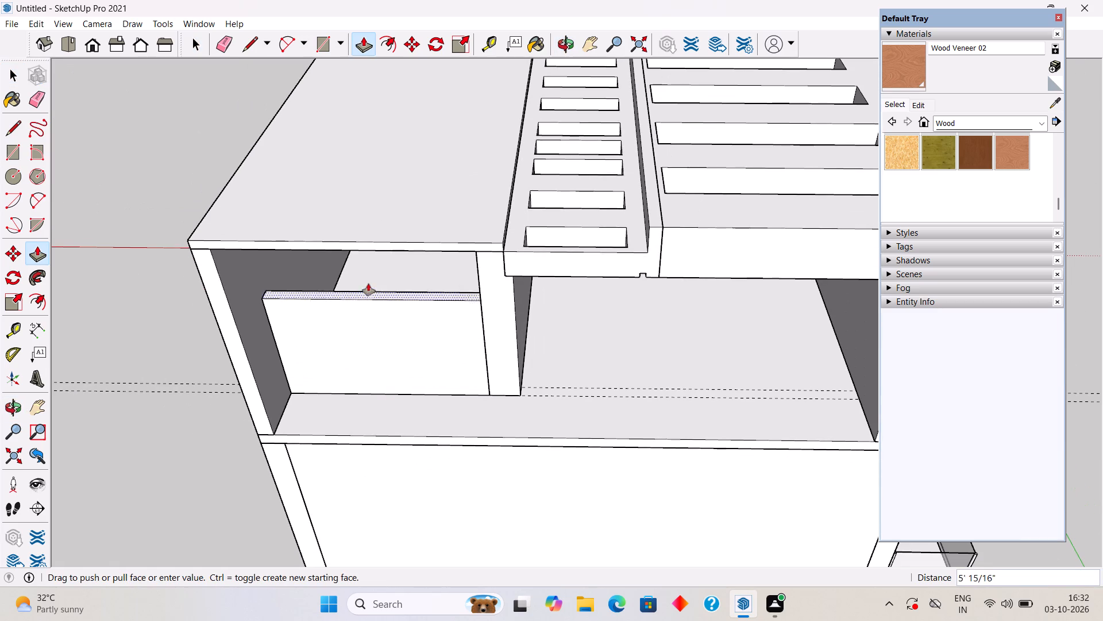
click(379, 252)
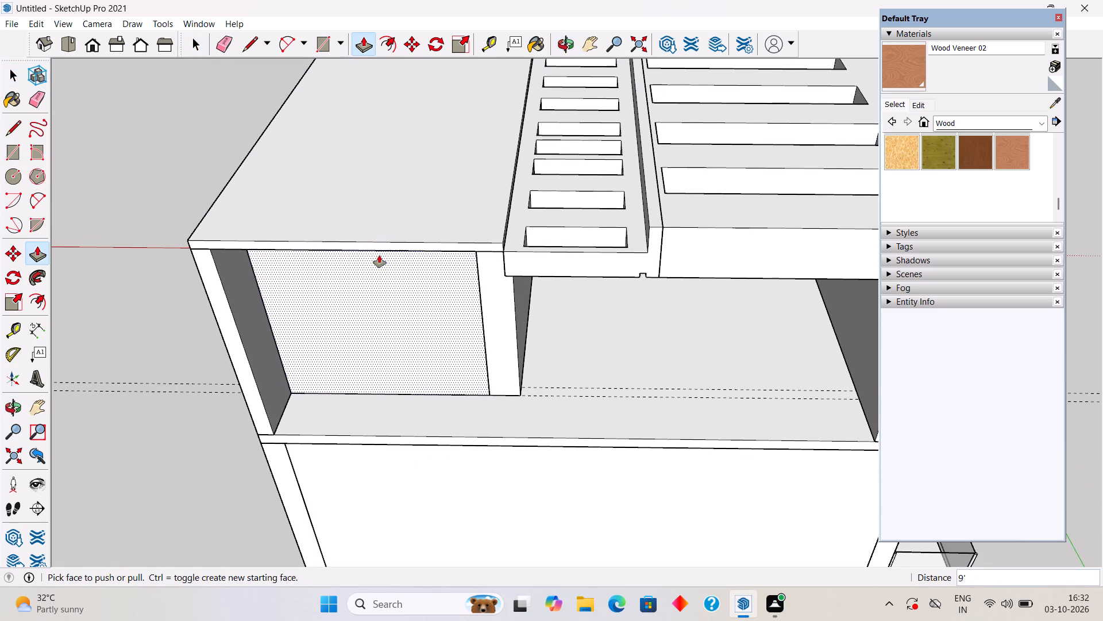
key(space)
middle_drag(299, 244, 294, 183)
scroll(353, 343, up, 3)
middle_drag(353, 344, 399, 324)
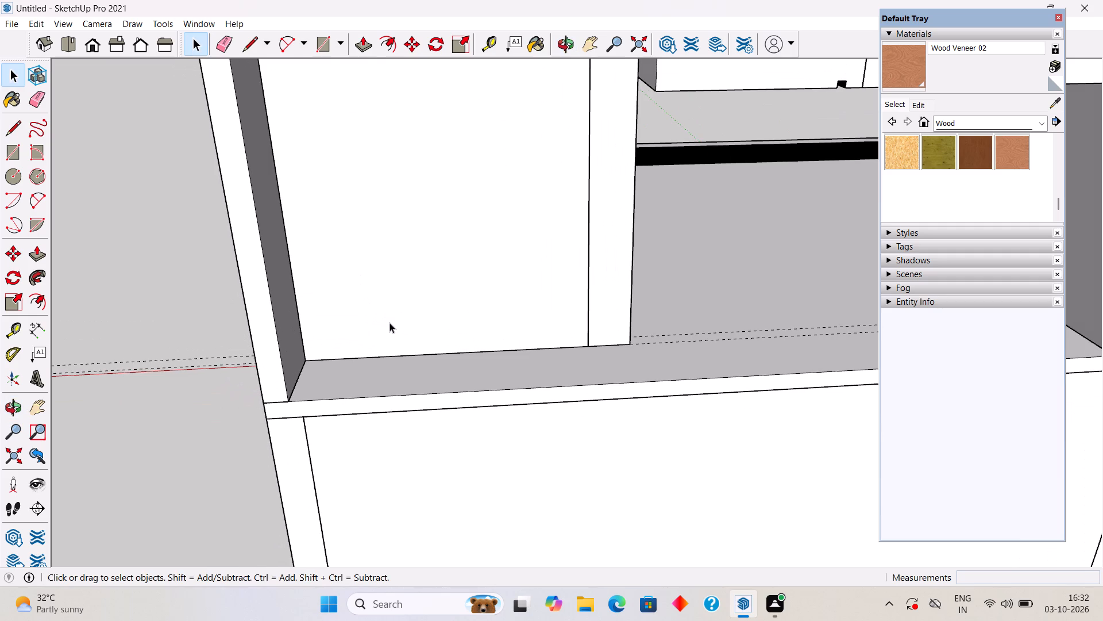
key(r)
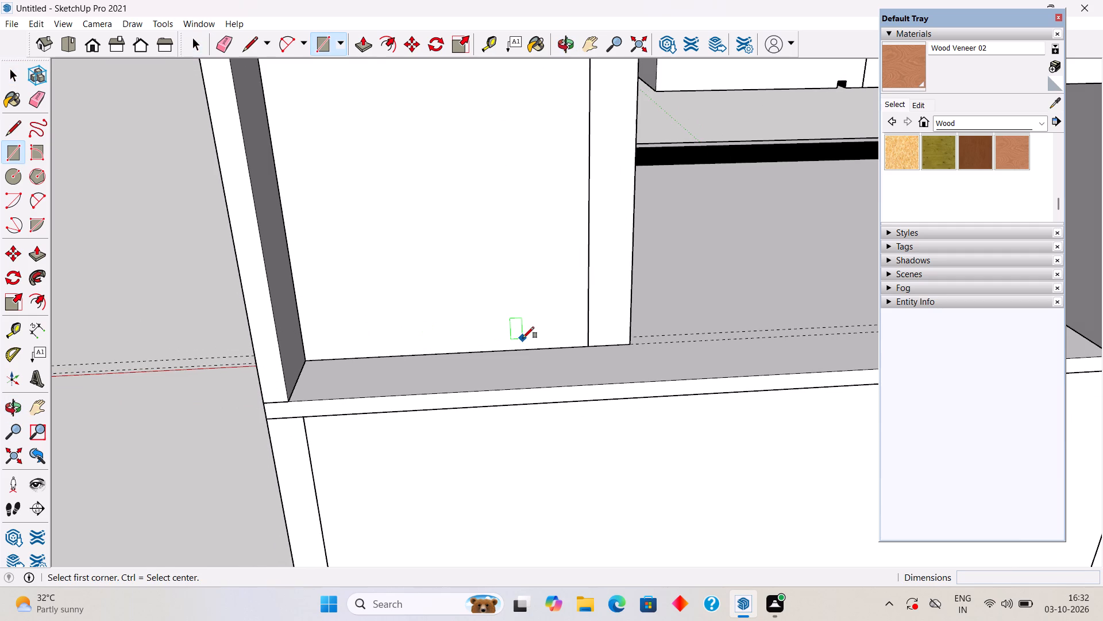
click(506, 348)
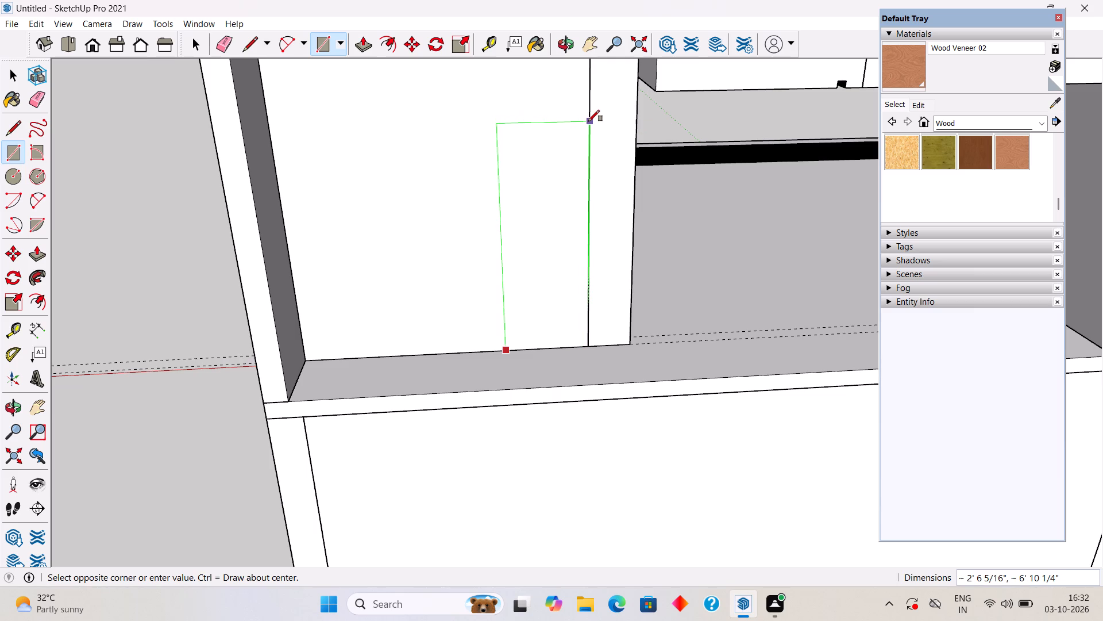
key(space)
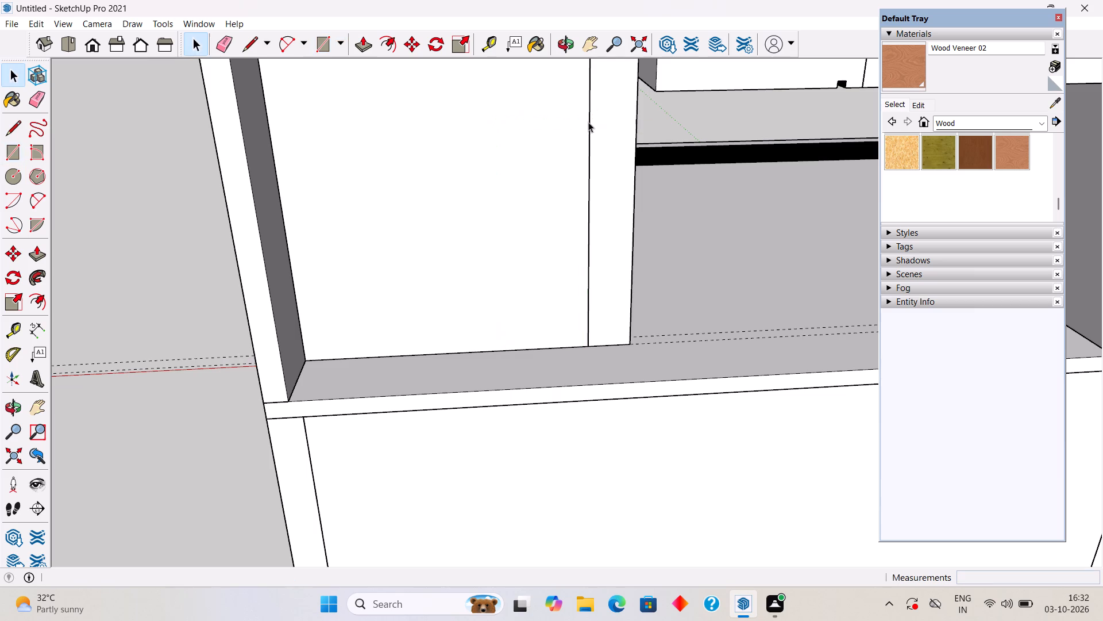
Draw an upright door-sized rectangle on the new rear wall, from its bottom edge and against the partition wall.
text(r)
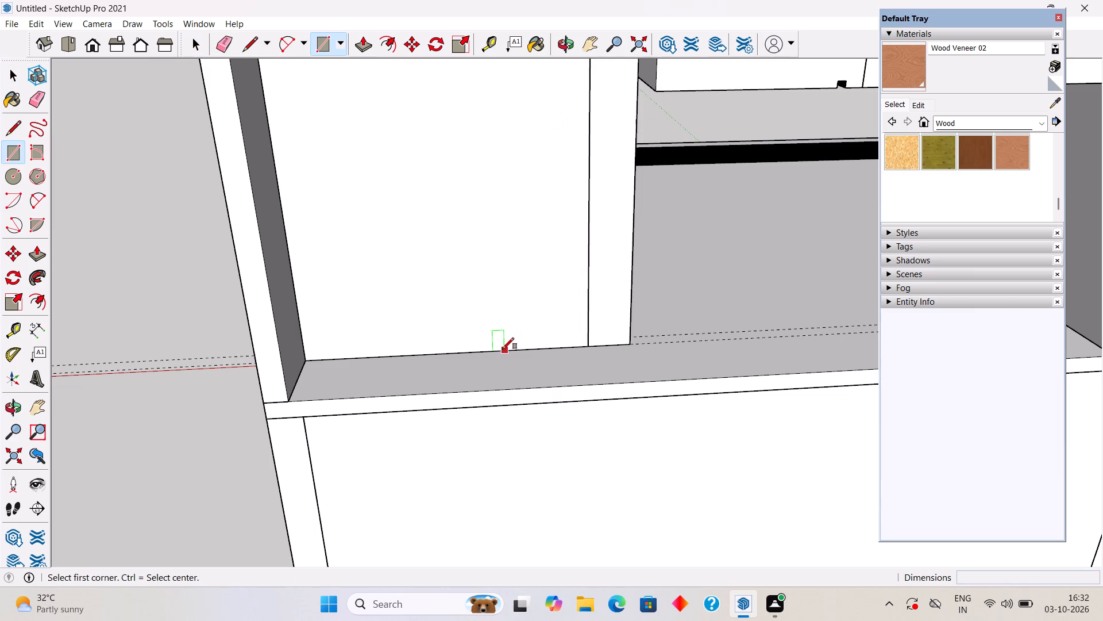
click(499, 349)
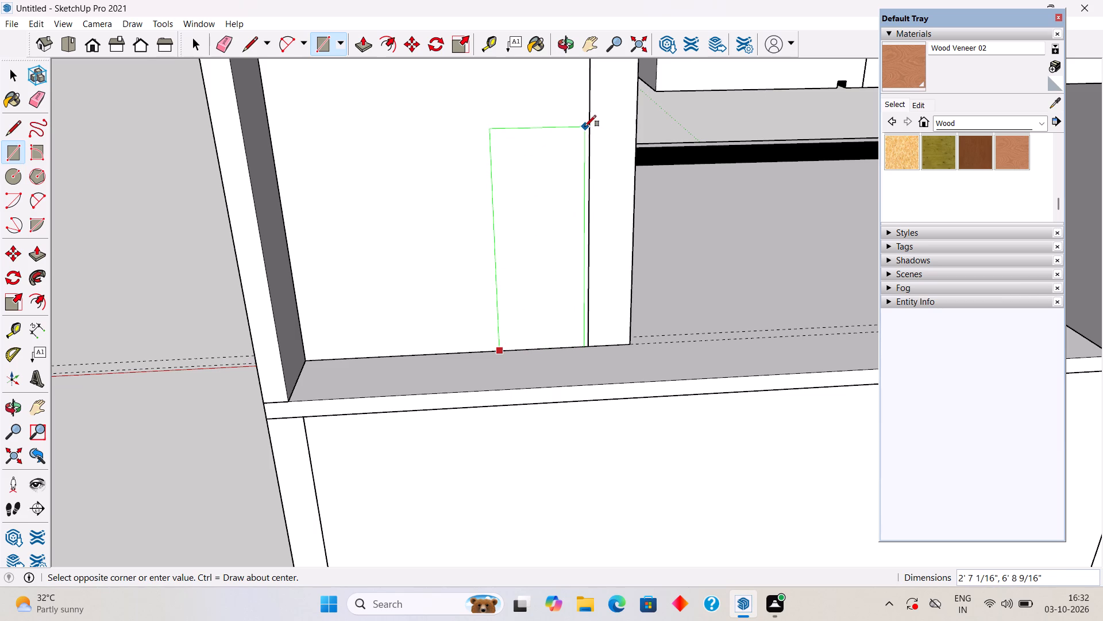
click(588, 106)
key(space)
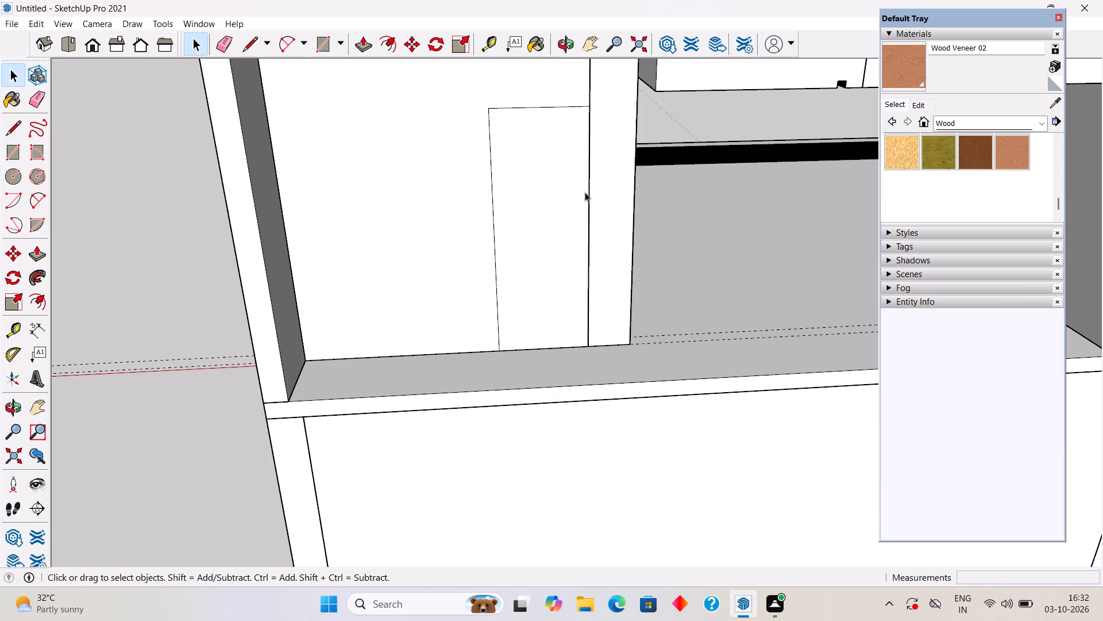
Push/Pull the door rectangle 6" through the new rear wall to cut the doorway.
click(573, 227)
key(p)
drag(543, 279, 543, 278)
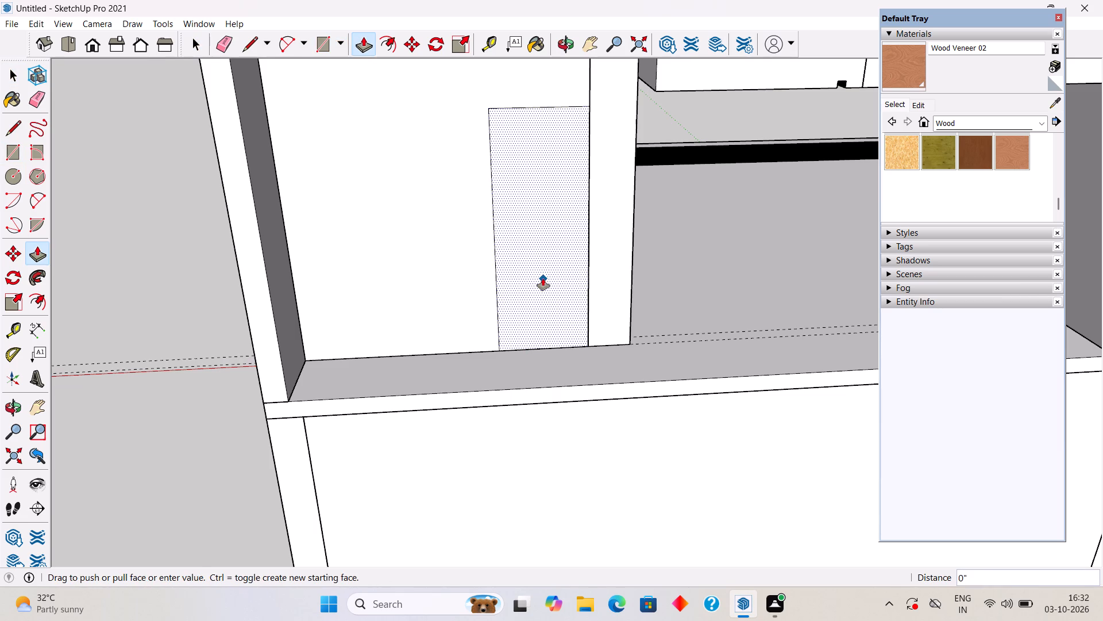
drag(543, 278, 537, 232)
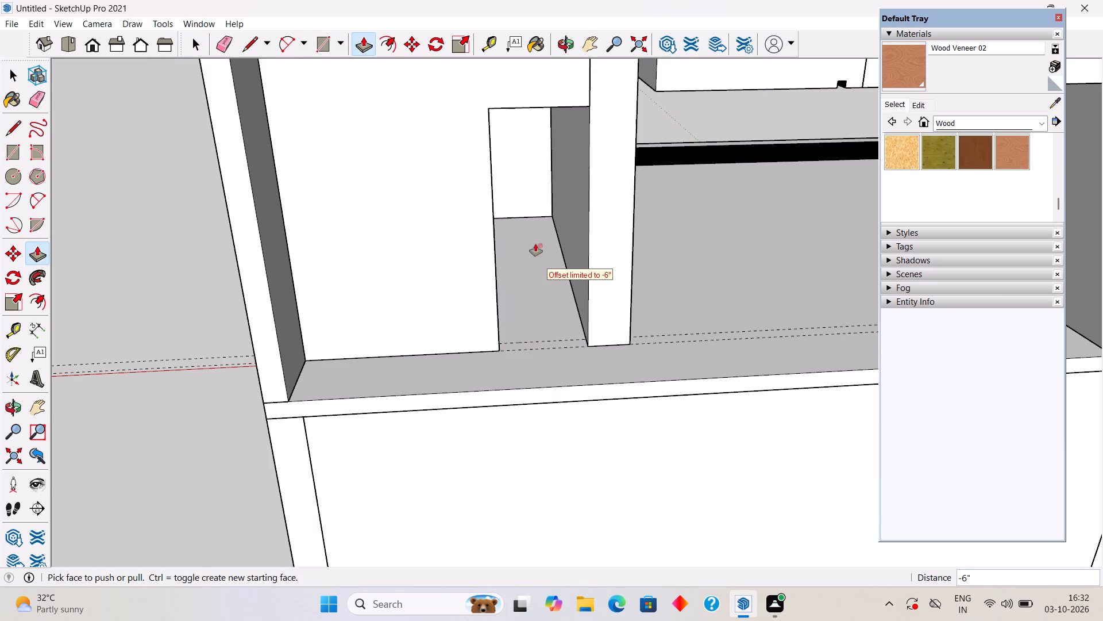
key(space)
Examine the new rear wall and doorway with the roof terrace and pergola from several rear angles.
scroll(430, 479, down, 3)
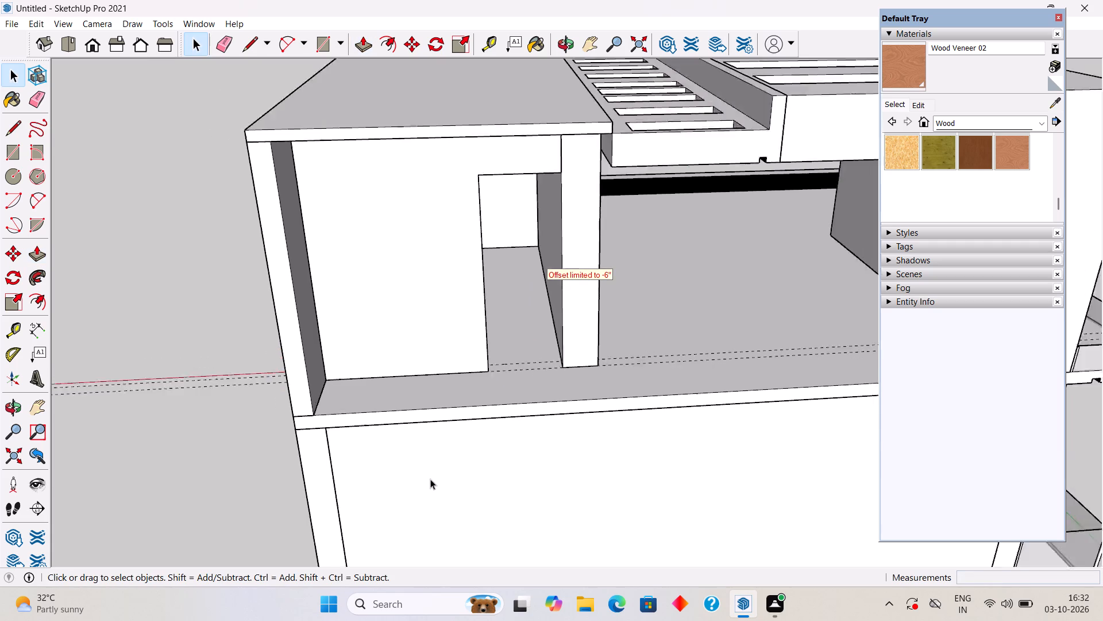
scroll(430, 479, down, 2)
scroll(258, 441, down, 4)
middle_drag(296, 383, 219, 315)
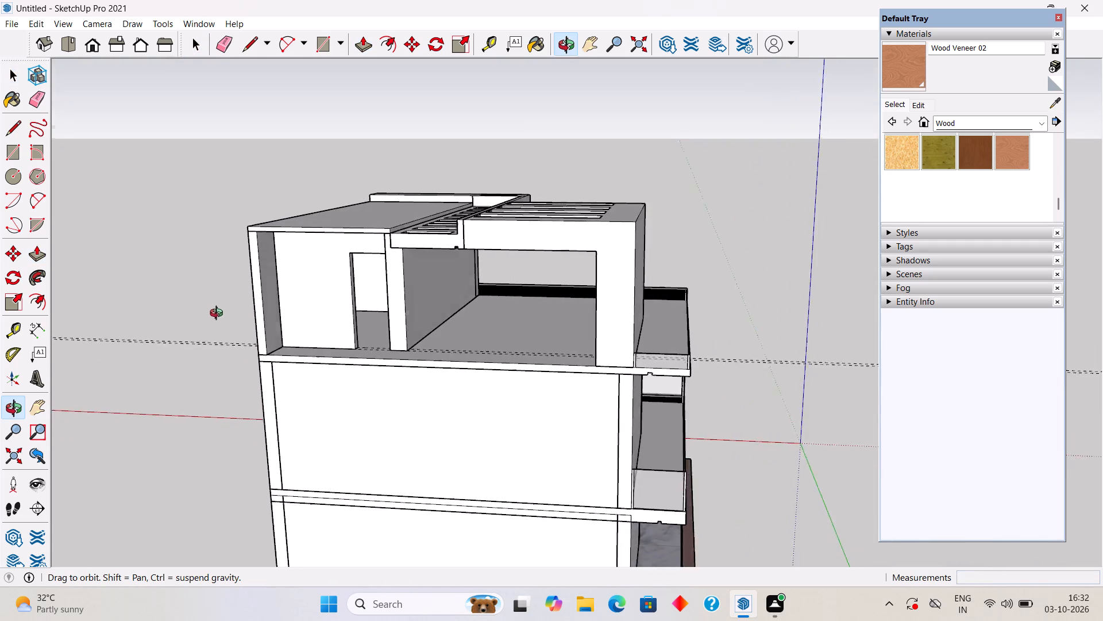
middle_drag(219, 315, 342, 283)
middle_drag(279, 378, 288, 432)
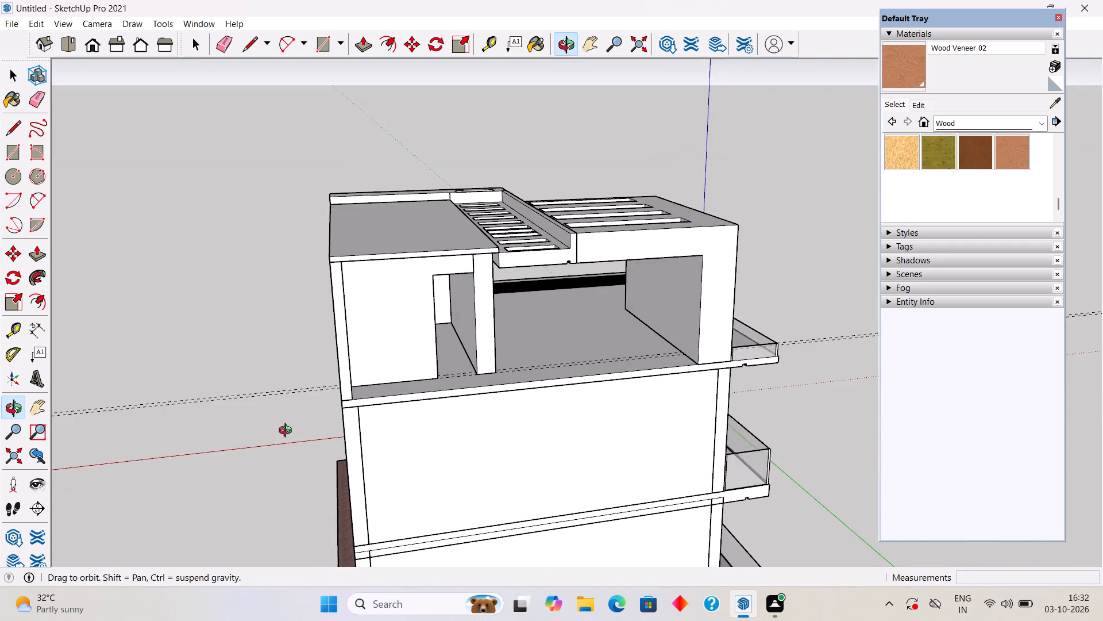
middle_drag(288, 432, 199, 443)
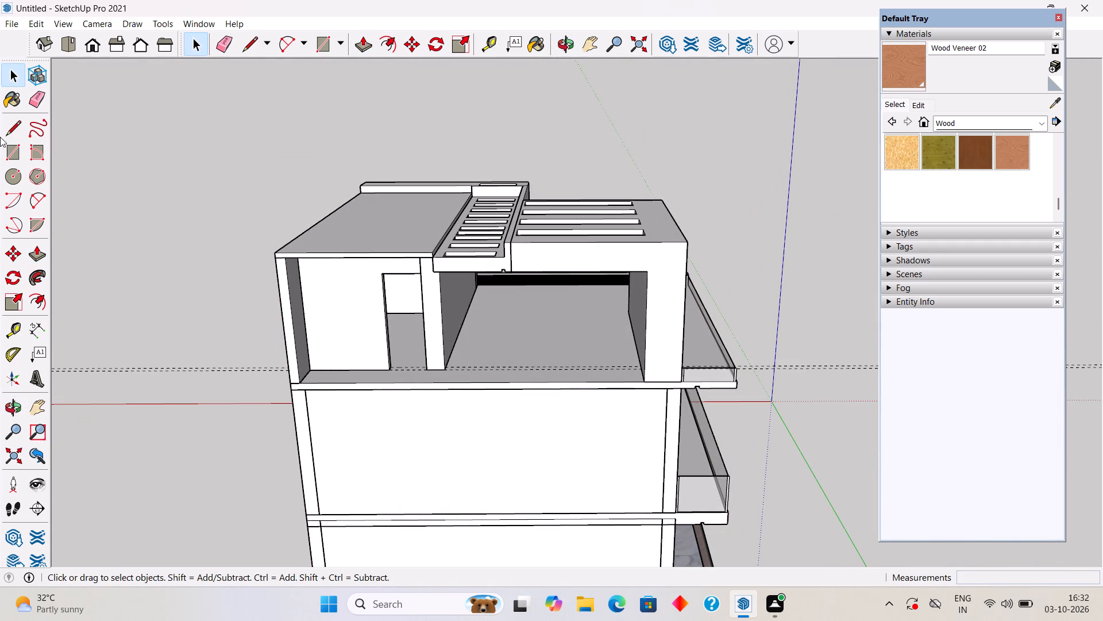
Delete all construction guides from the model.
click(29, 26)
click(121, 149)
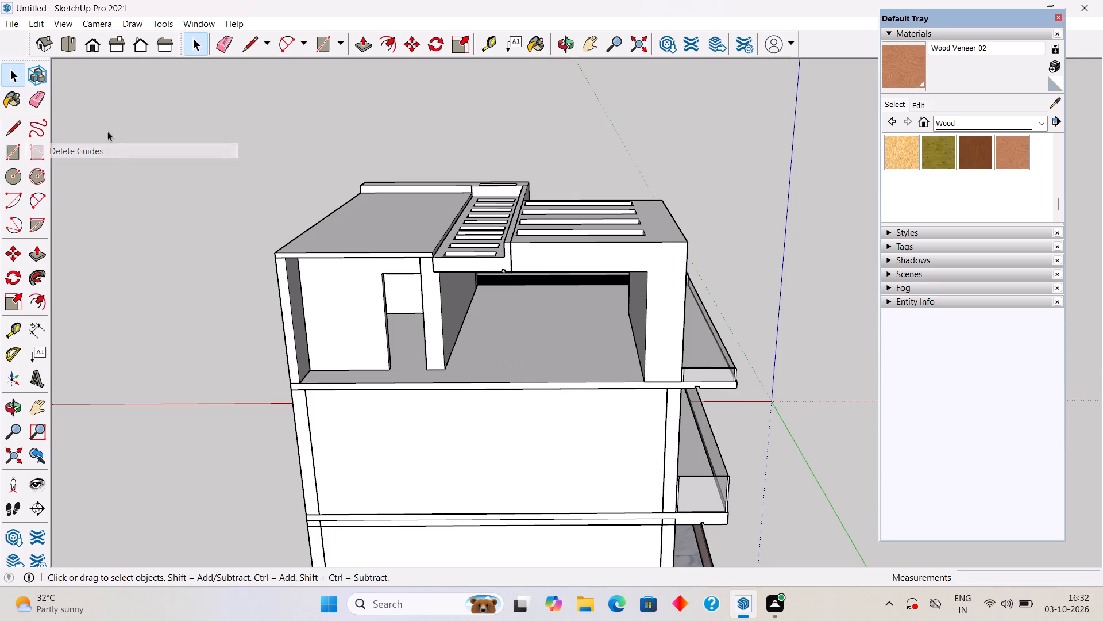
Unhide all hidden geometry in the house model.
click(34, 23)
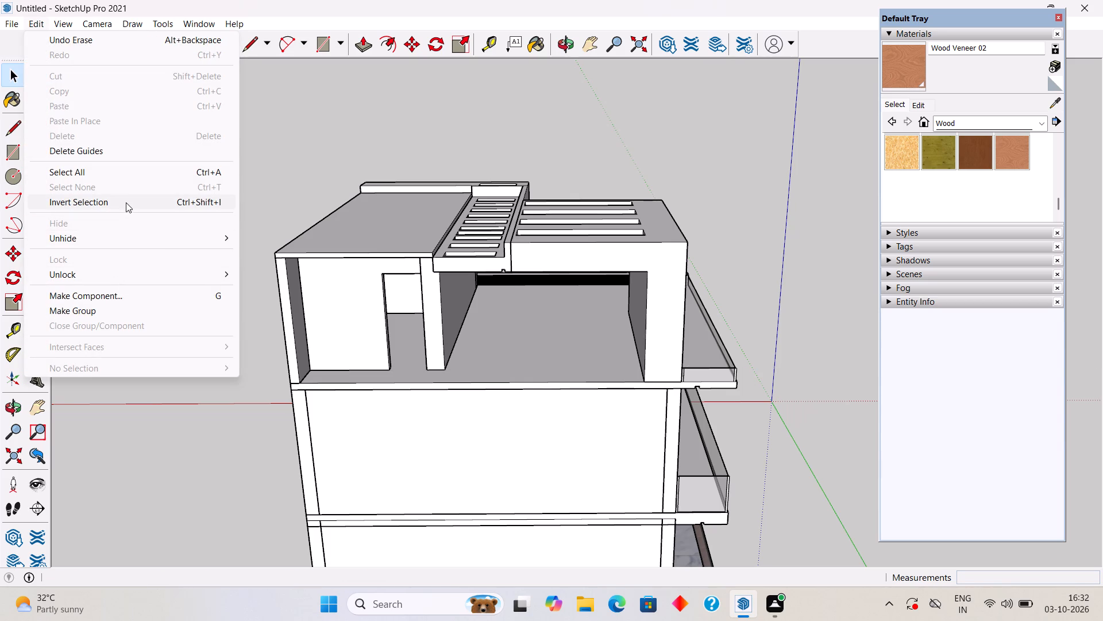
click(133, 236)
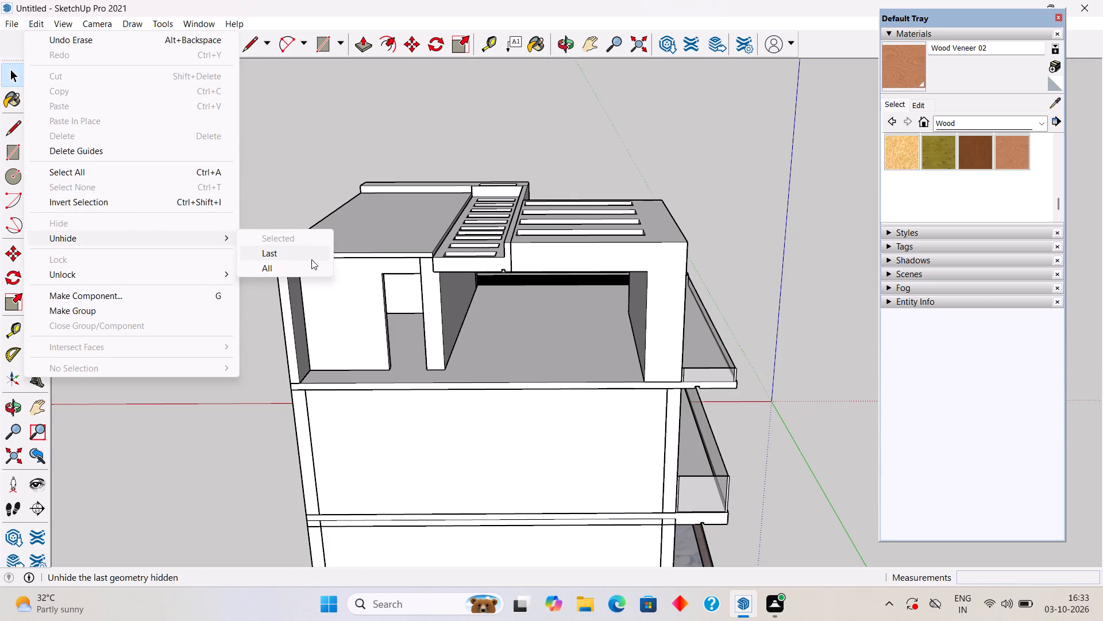
click(308, 265)
Examine the whole house from the rear, around the side and to the front facade.
scroll(309, 266, down, 4)
middle_drag(325, 283, 449, 237)
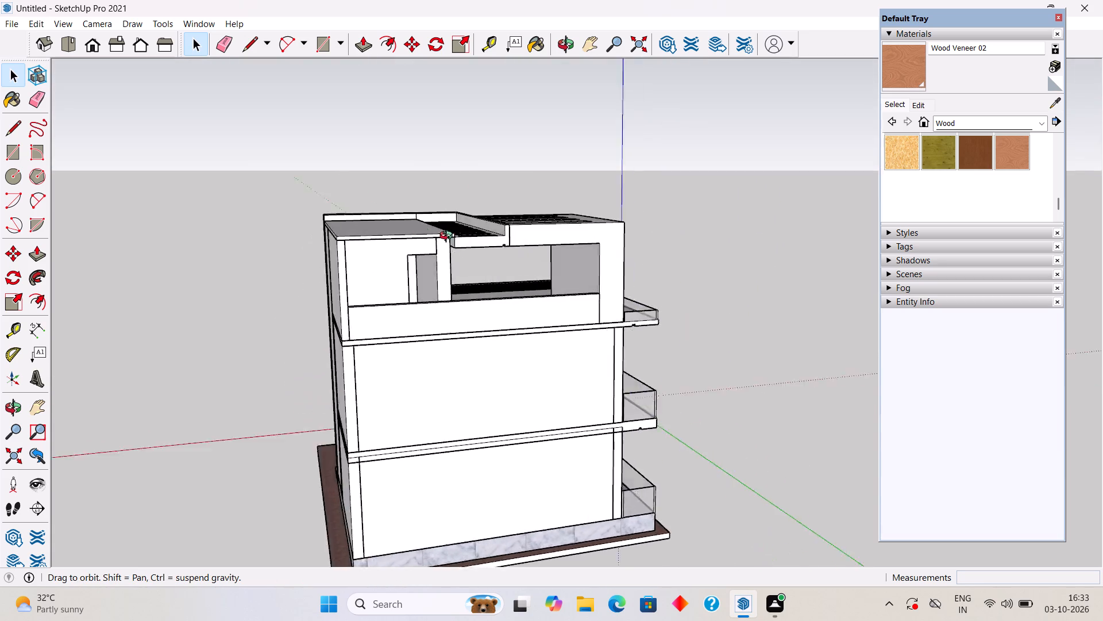
middle_drag(449, 237, 411, 333)
scroll(303, 290, down, 5)
middle_drag(414, 328, 201, 343)
middle_drag(524, 344, 164, 343)
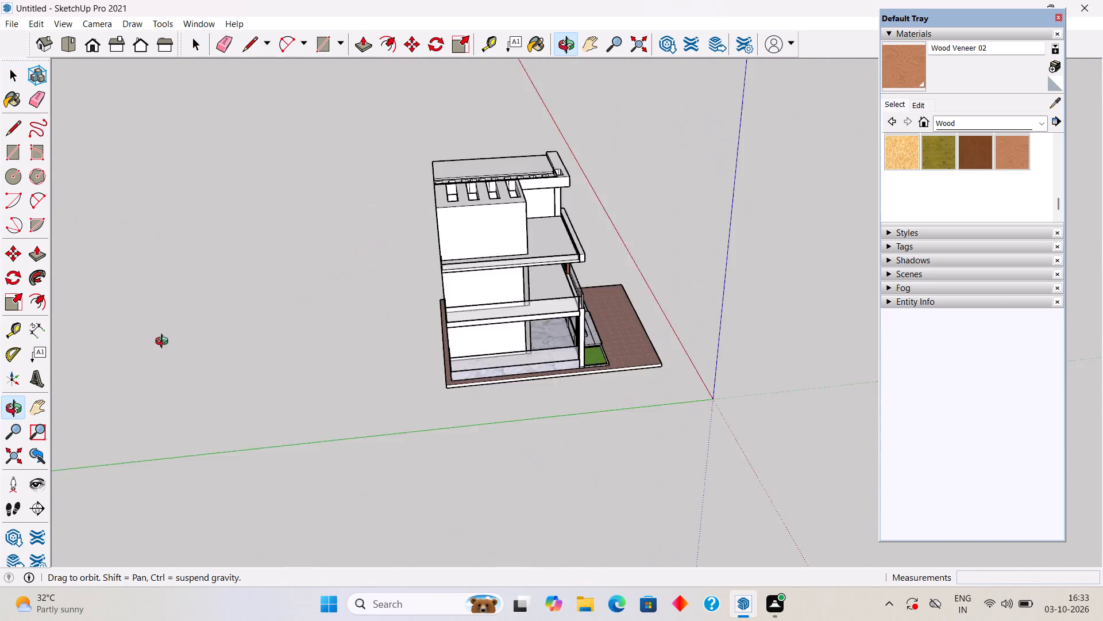
middle_drag(164, 343, 149, 342)
middle_drag(503, 333, 142, 318)
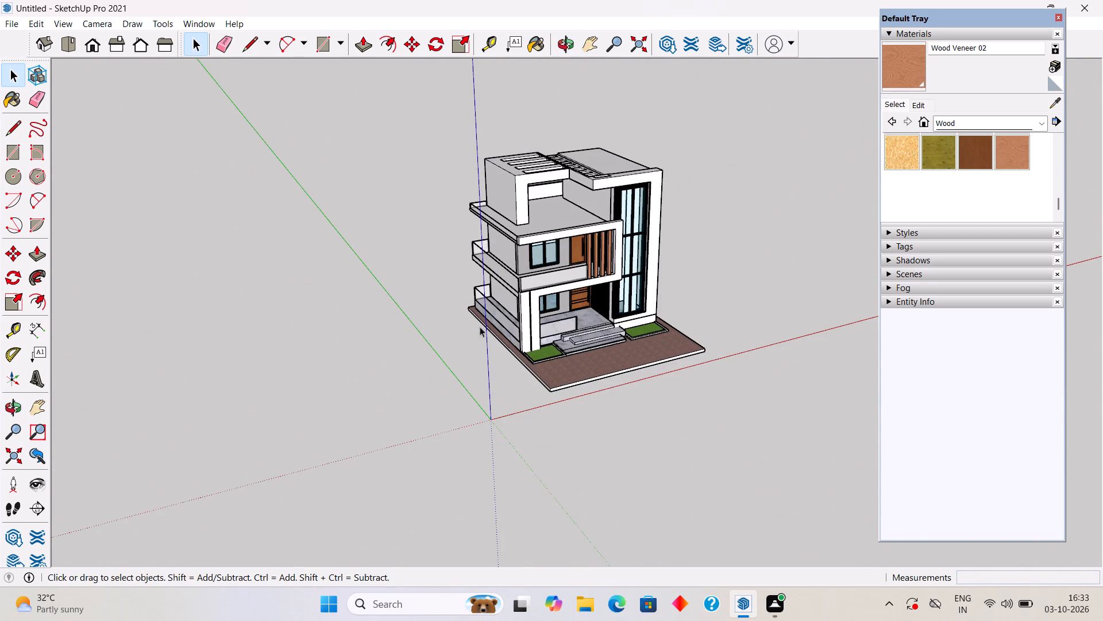
middle_drag(477, 326, 361, 305)
scroll(582, 296, up, 1)
middle_drag(570, 297, 519, 295)
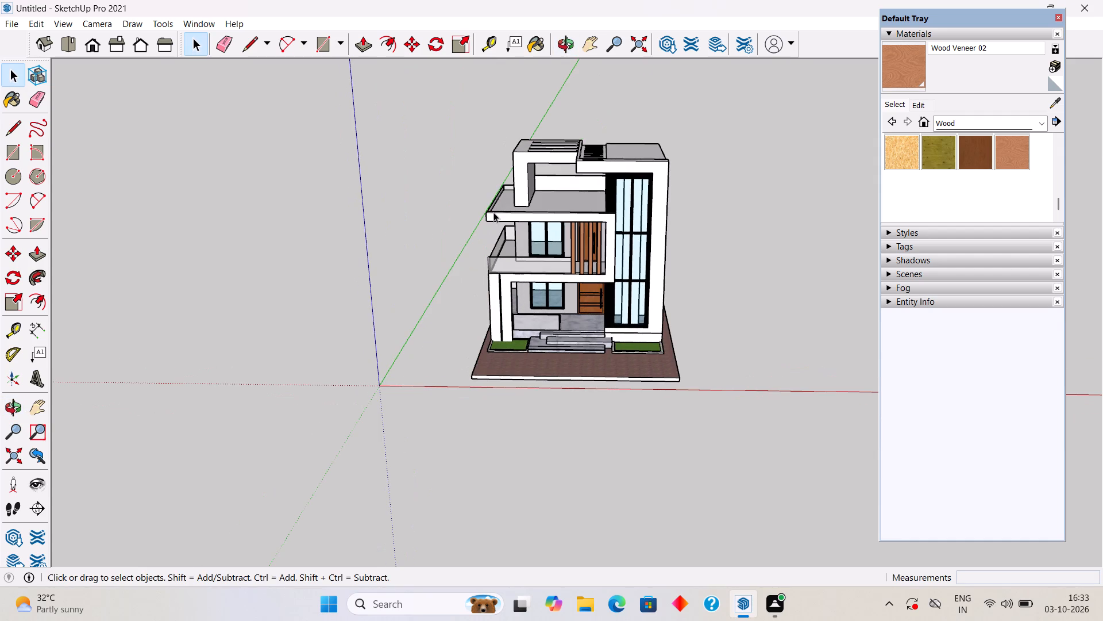
Save the model in the Documents folder under the name "elevation 4" as a SketchUp model.
click(21, 22)
click(41, 102)
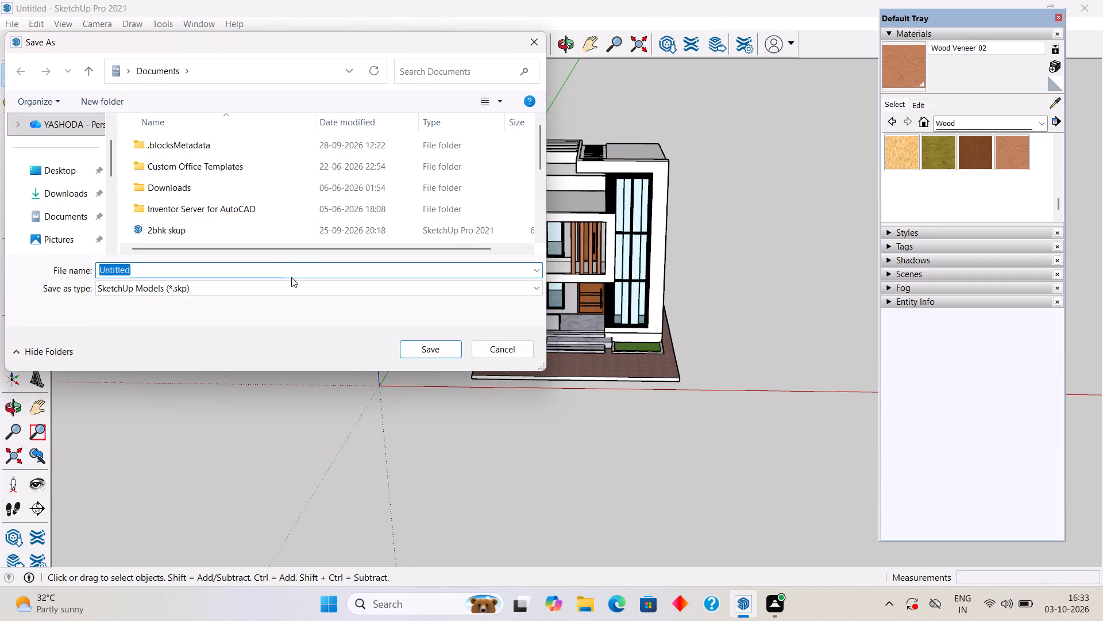
click(292, 263)
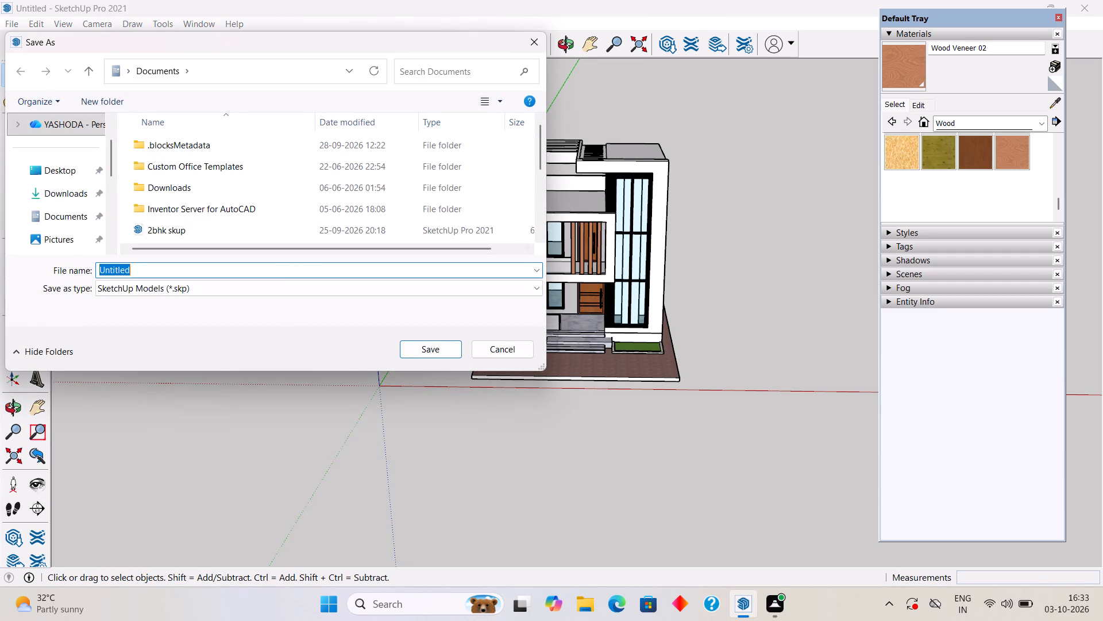
click(294, 270)
key(BackSpace)
key(BackSpace)
key(BackSpace)
key(BackSpace)
key(BackSpace)
key(BackSpace)
key(BackSpace)
key(BackSpace)
key(BackSpace)
key(BackSpace)
key(BackSpace)
key(BackSpace)
key(BackSpace)
key(BackSpace)
key(BackSpace)
key(BackSpace)
key(BackSpace)
key(BackSpace)
key(BackSpace)
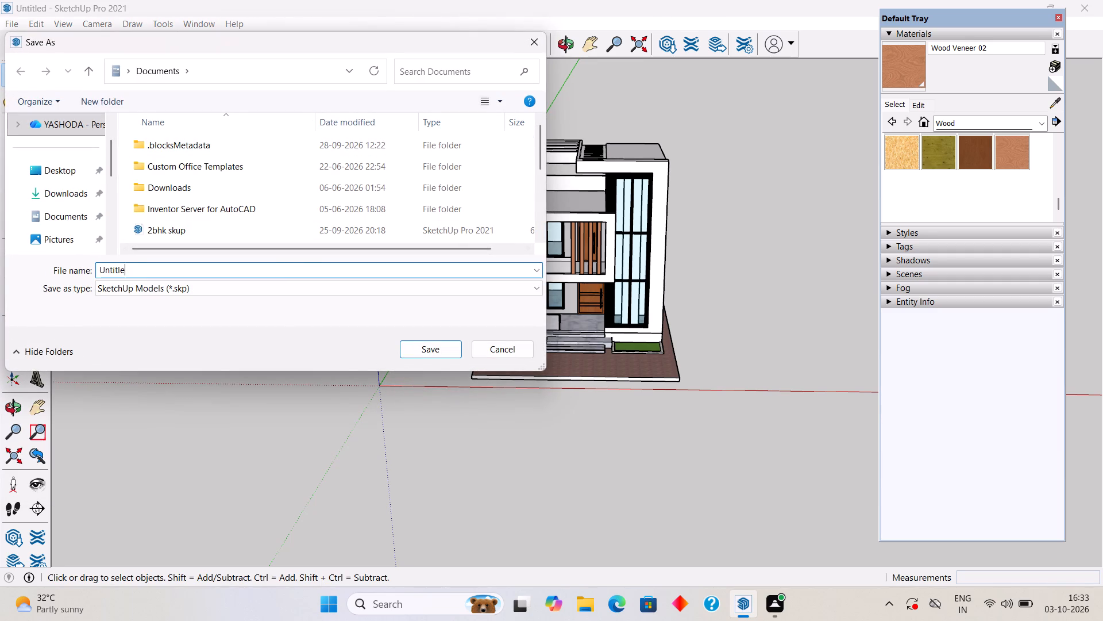
text(eleva)
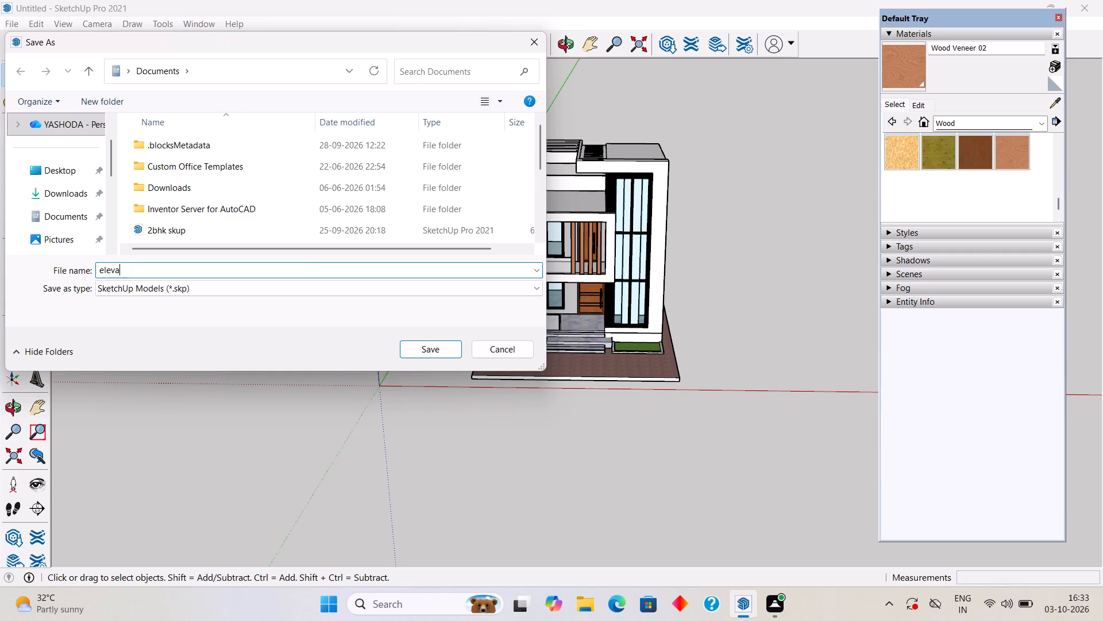
text(tion 4)
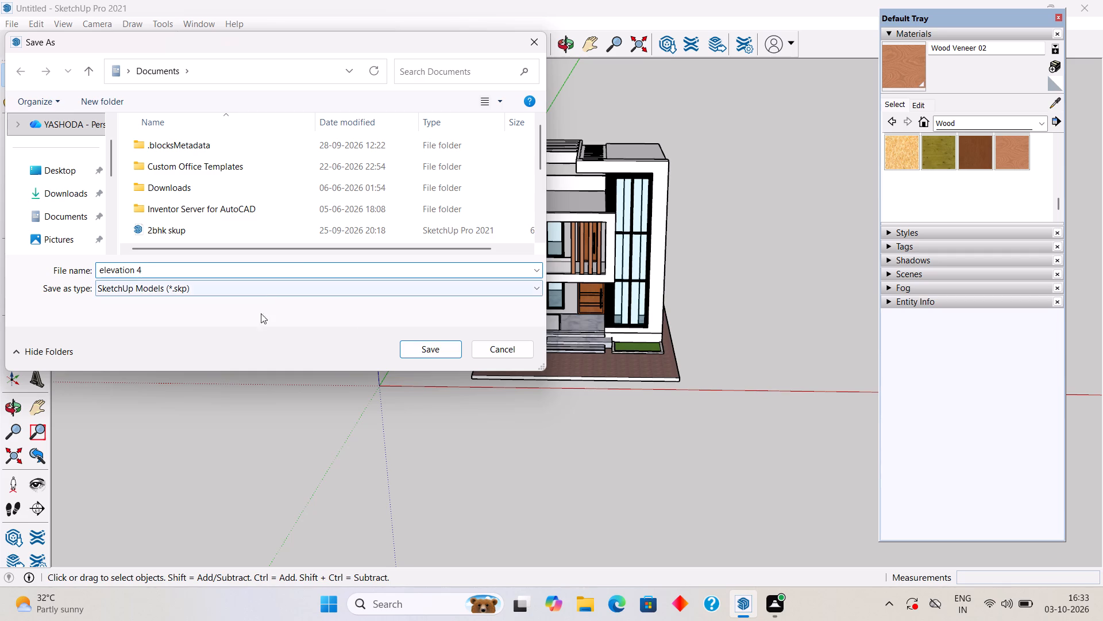
click(428, 348)
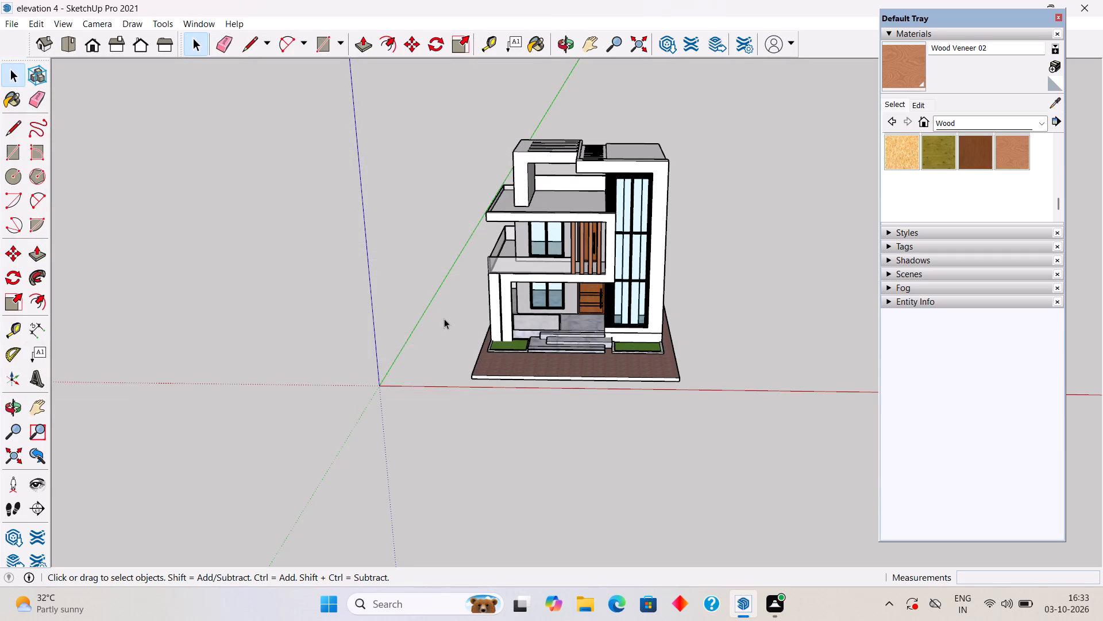
Save the model again as "elevation 4" in the Downloads folder.
click(22, 24)
click(17, 23)
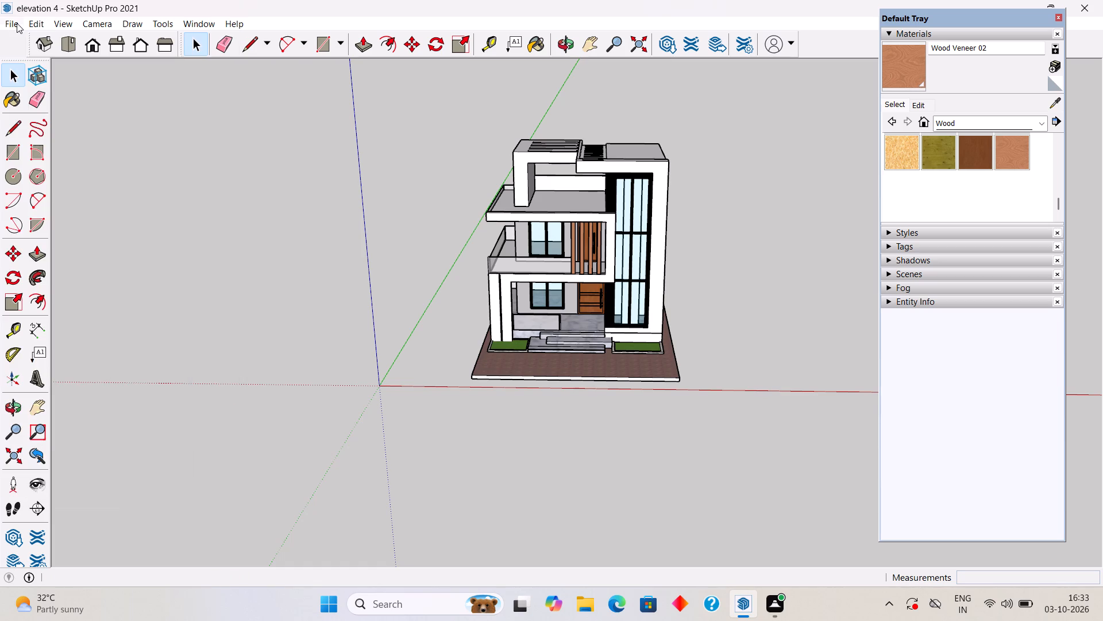
click(17, 23)
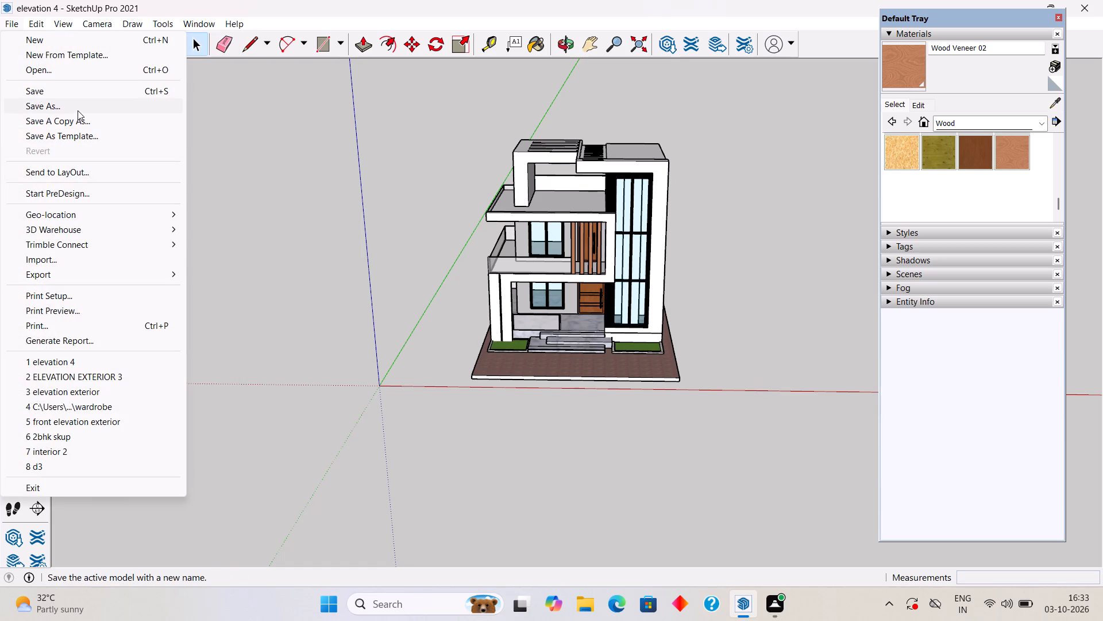
click(78, 110)
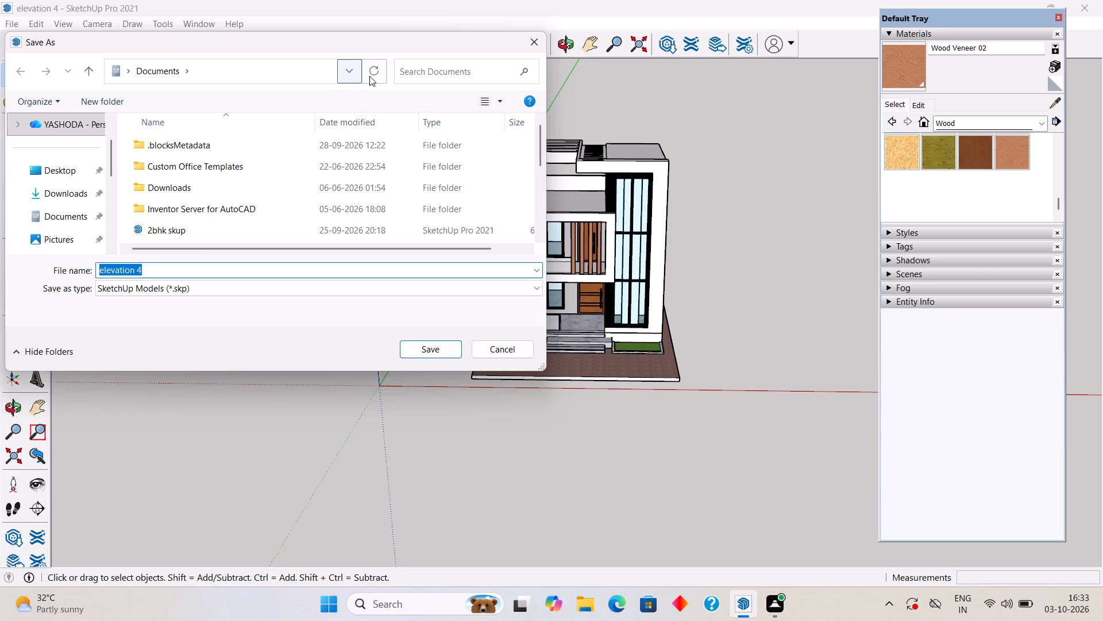
click(349, 70)
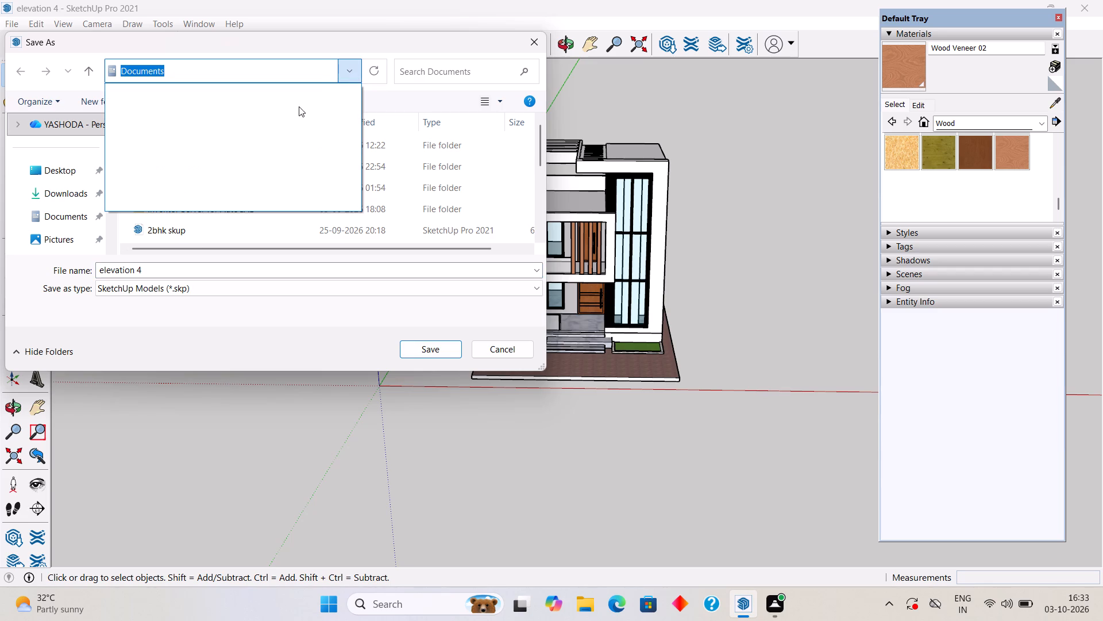
click(75, 189)
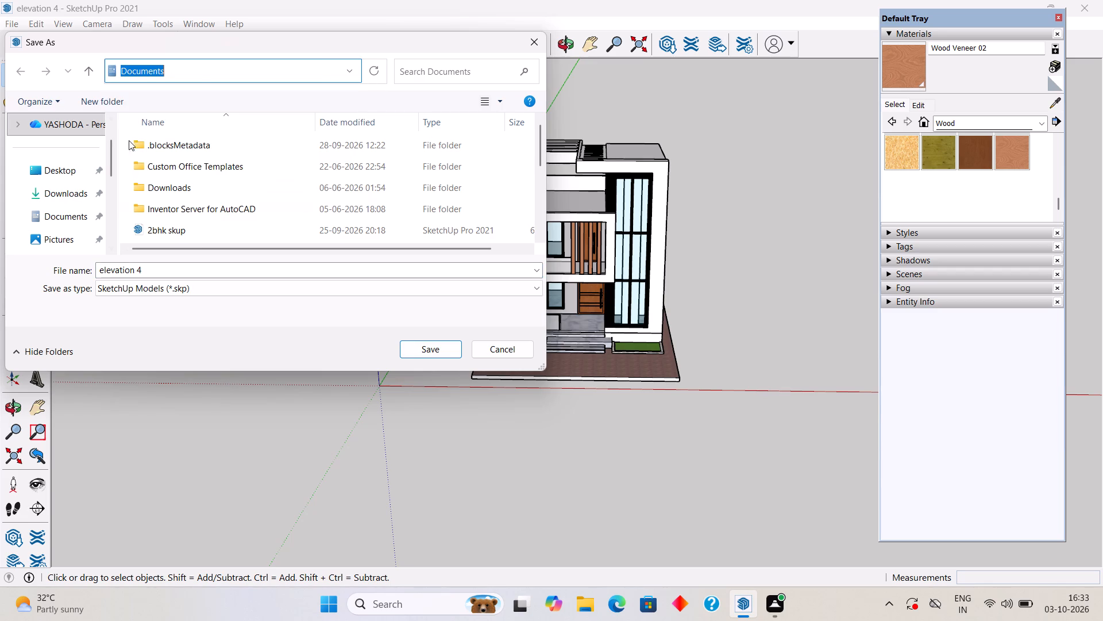
click(229, 262)
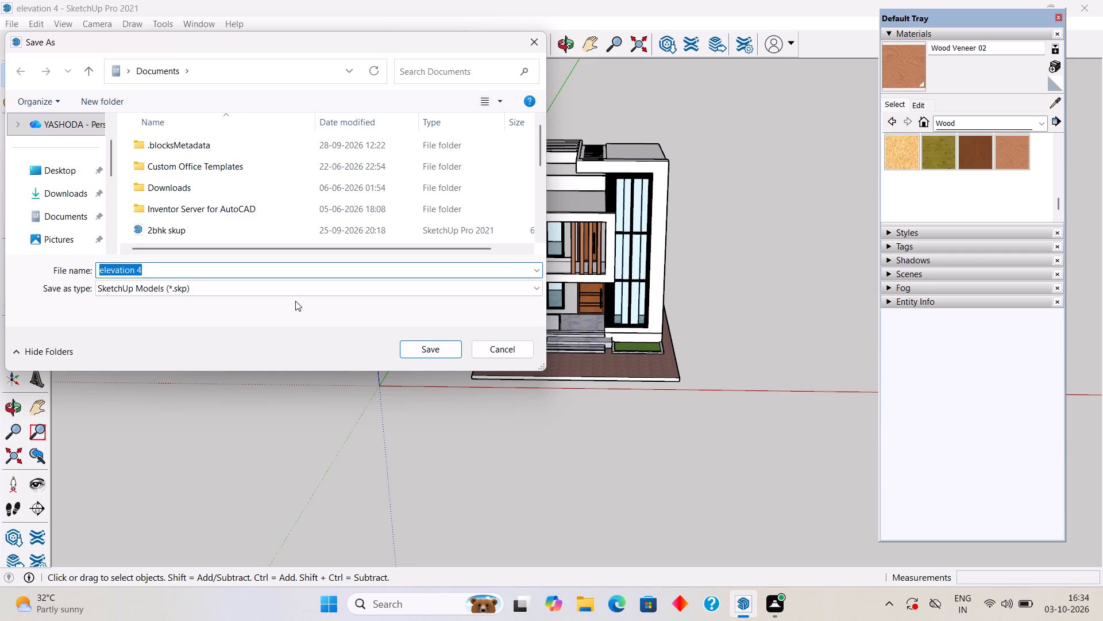
click(78, 189)
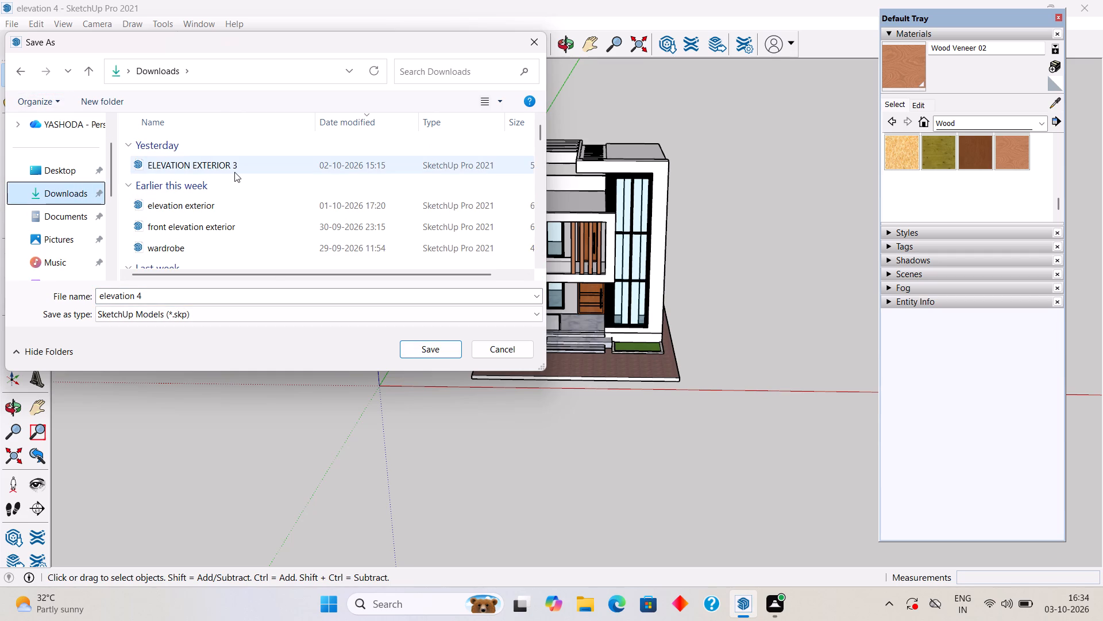
click(425, 355)
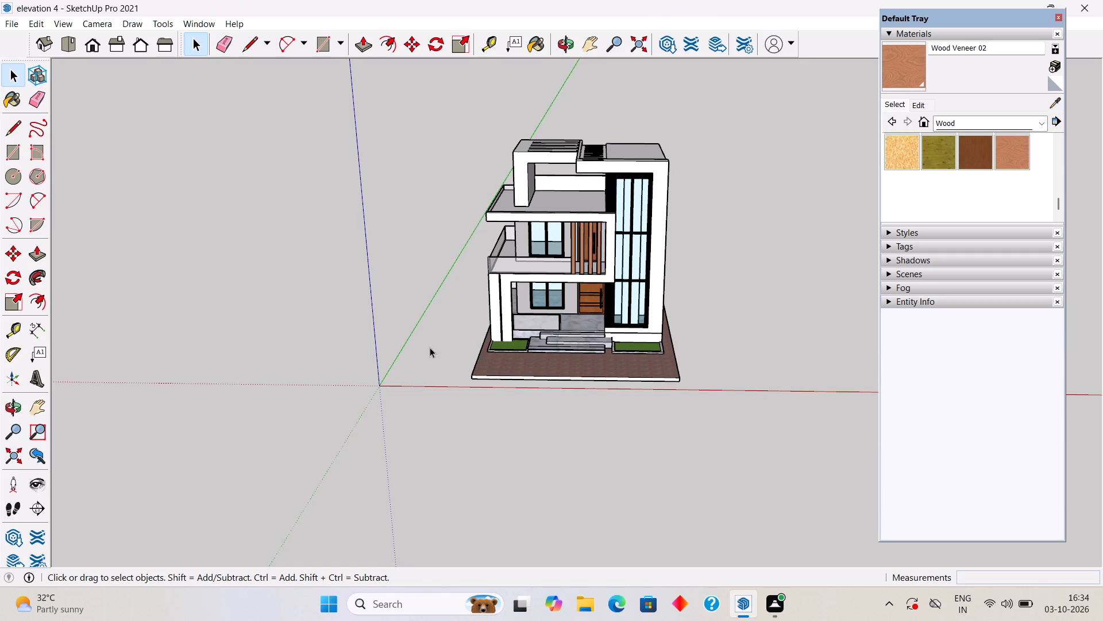